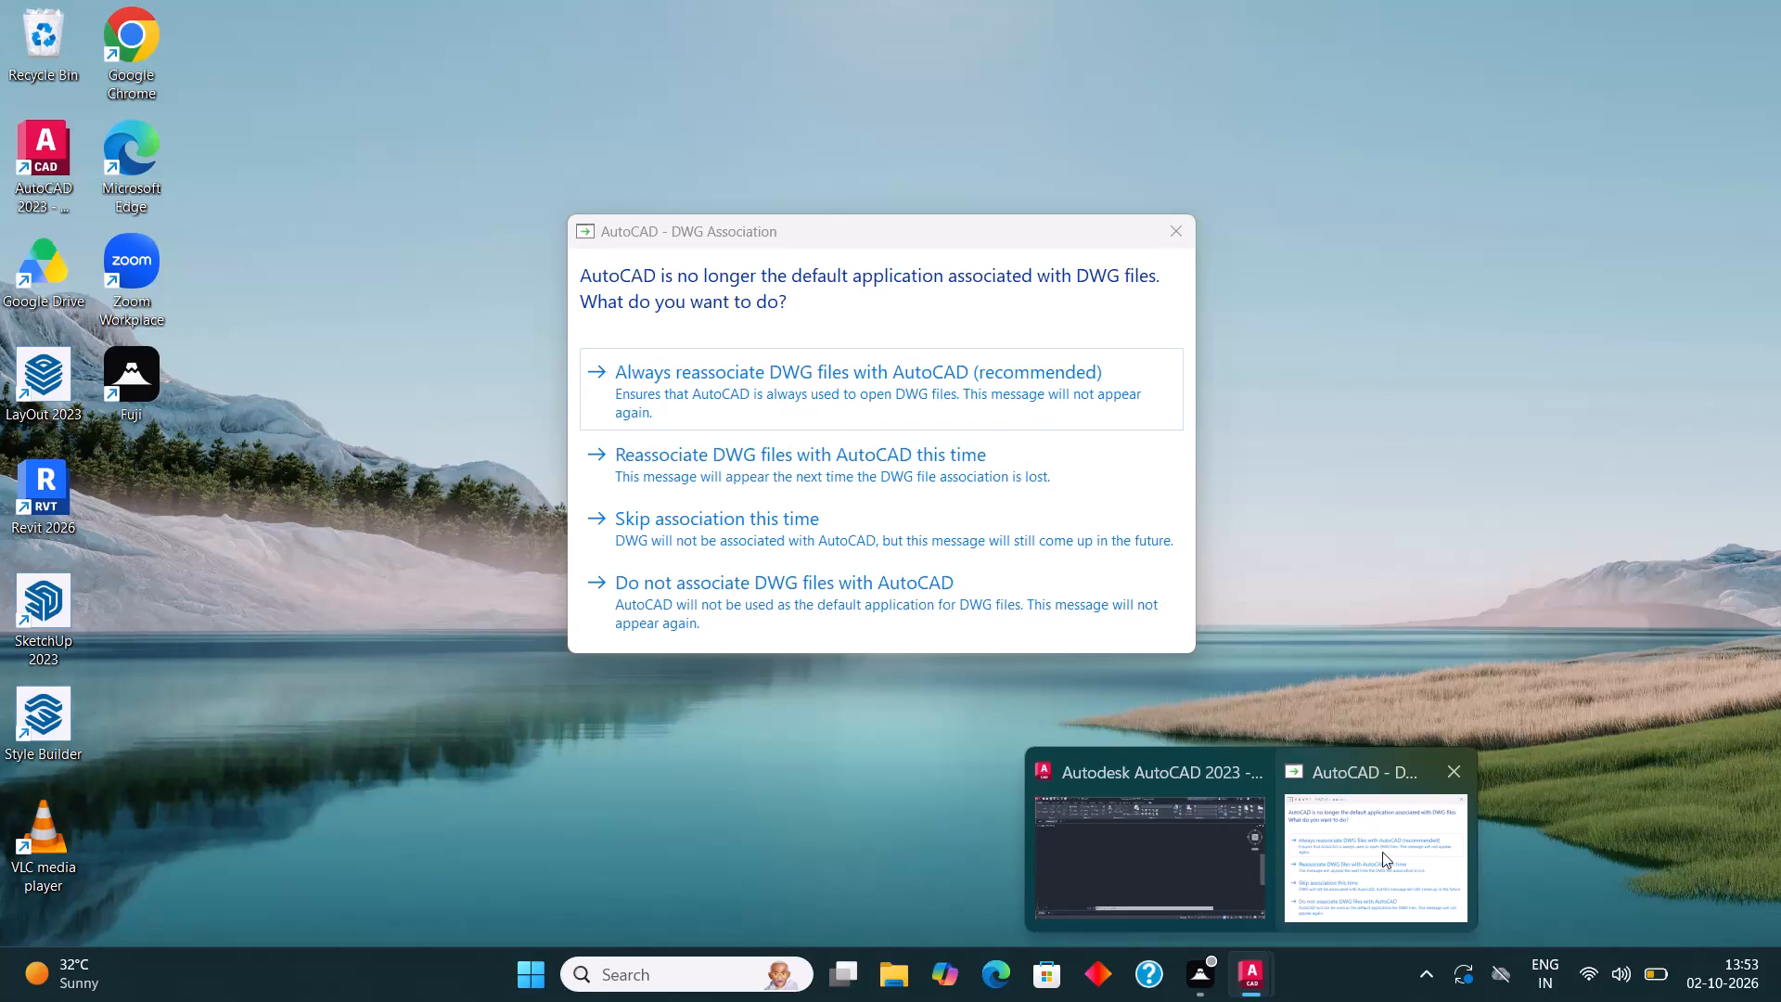
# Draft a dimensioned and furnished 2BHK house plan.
# Close the DWG Association window without choosing any association option, leaving the blank Drawing1 in view.
pyautogui.click(1457, 767)
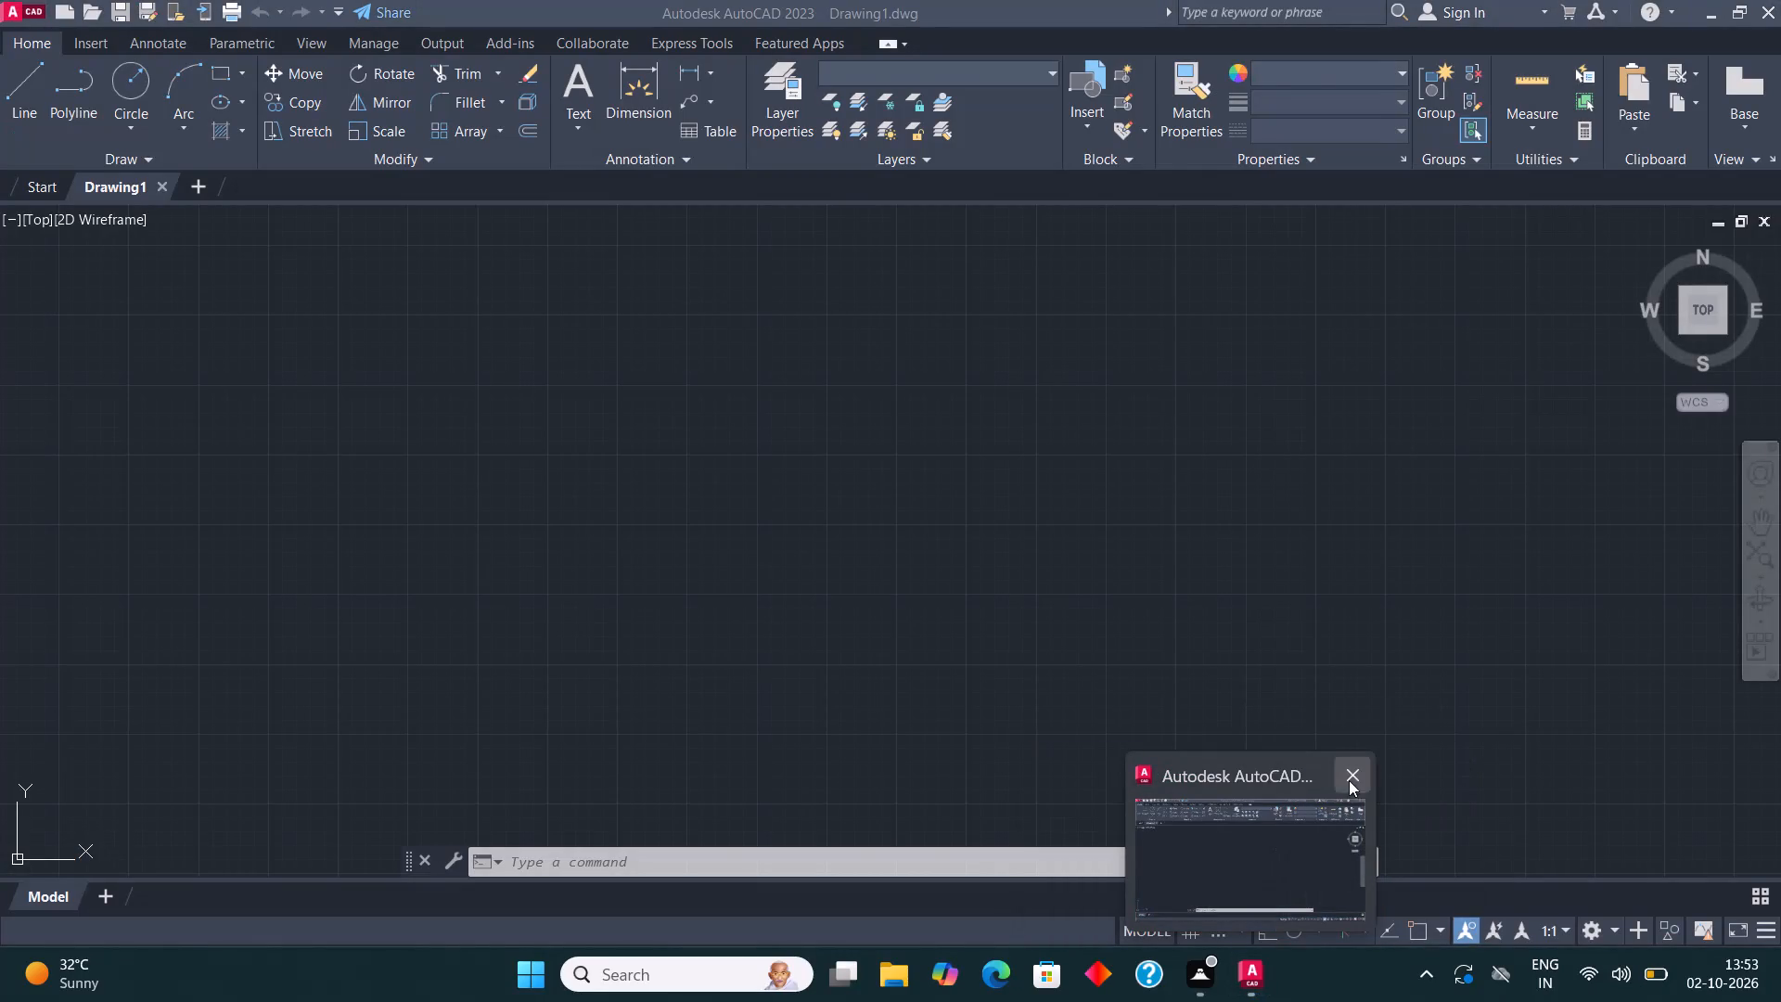
pyautogui.click(1352, 781)
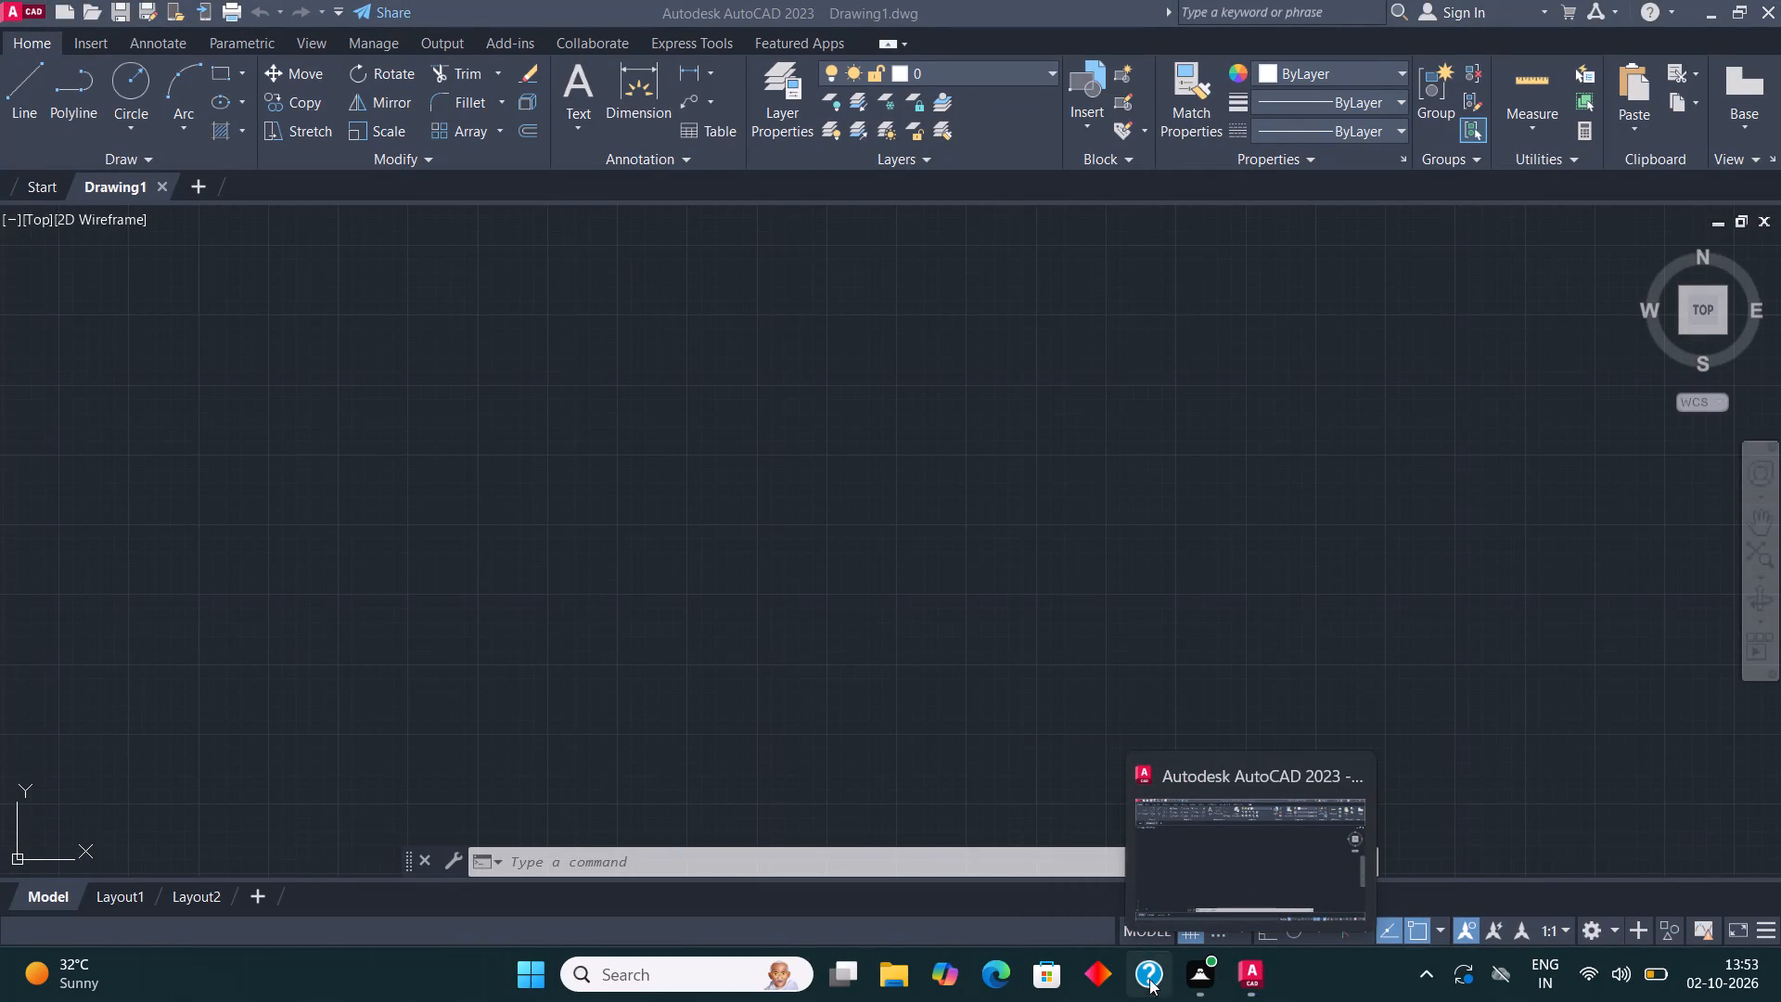
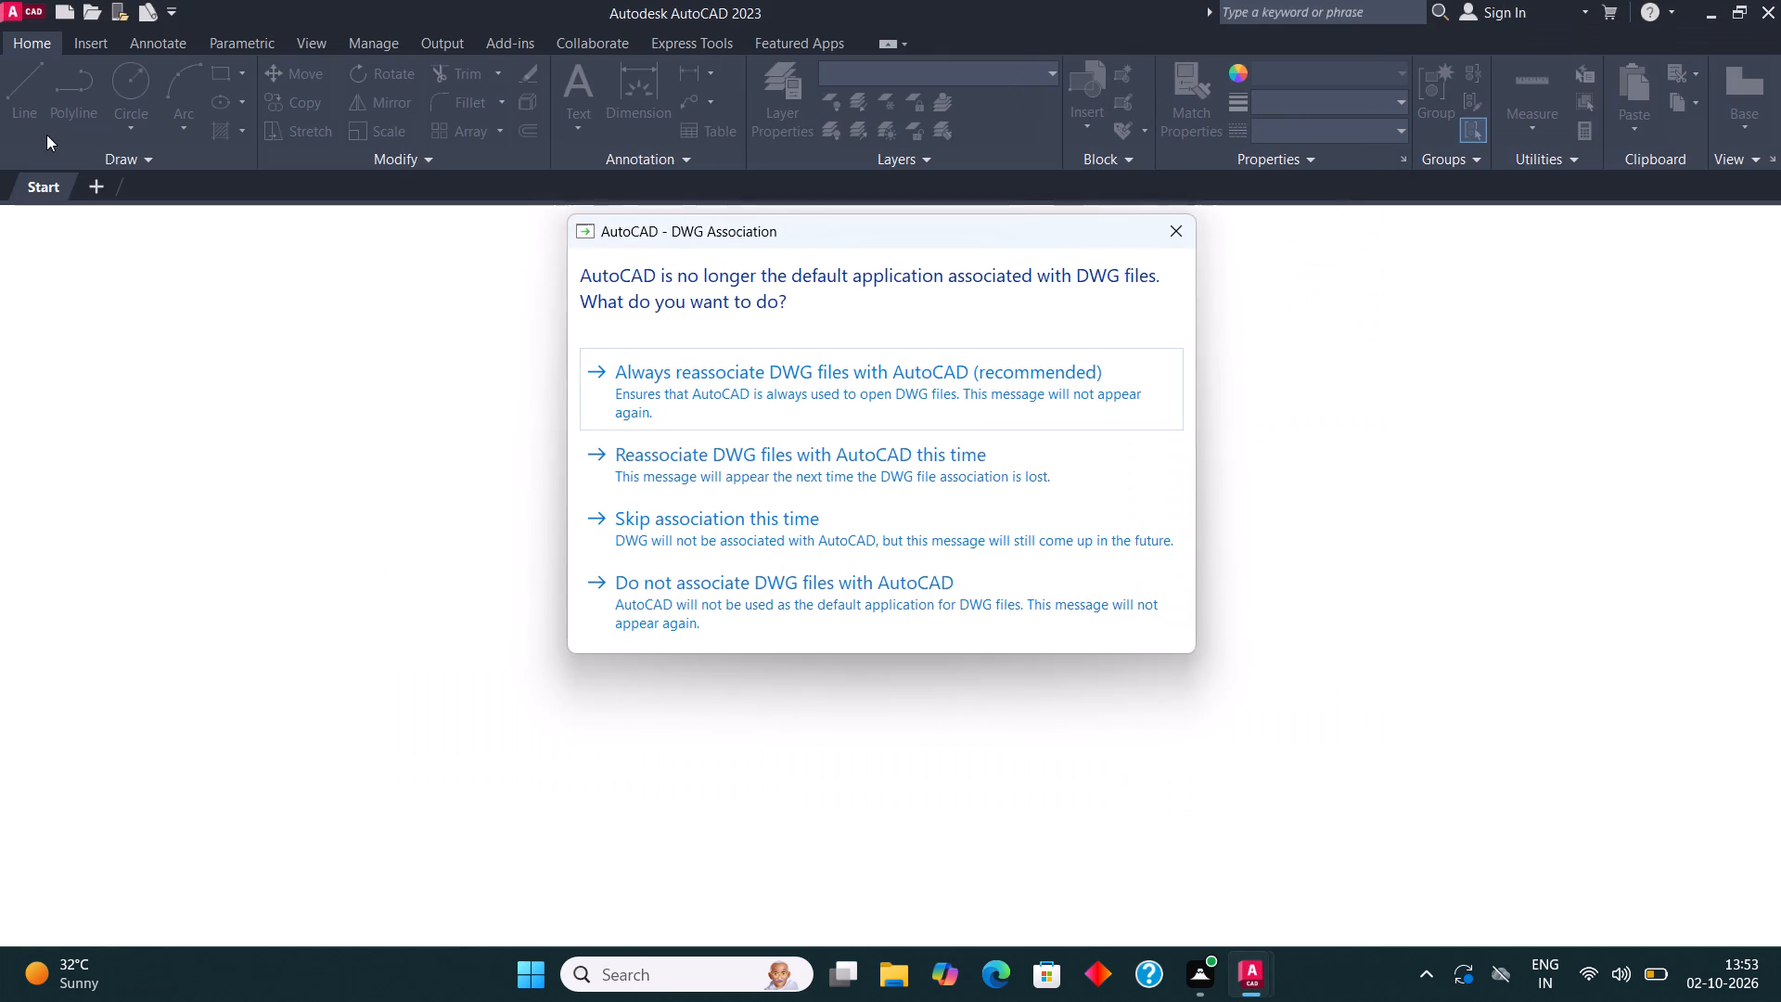
# Dismiss the DWG Association prompt without choosing an option and start a new blank drawing.
pyautogui.click(1177, 225)
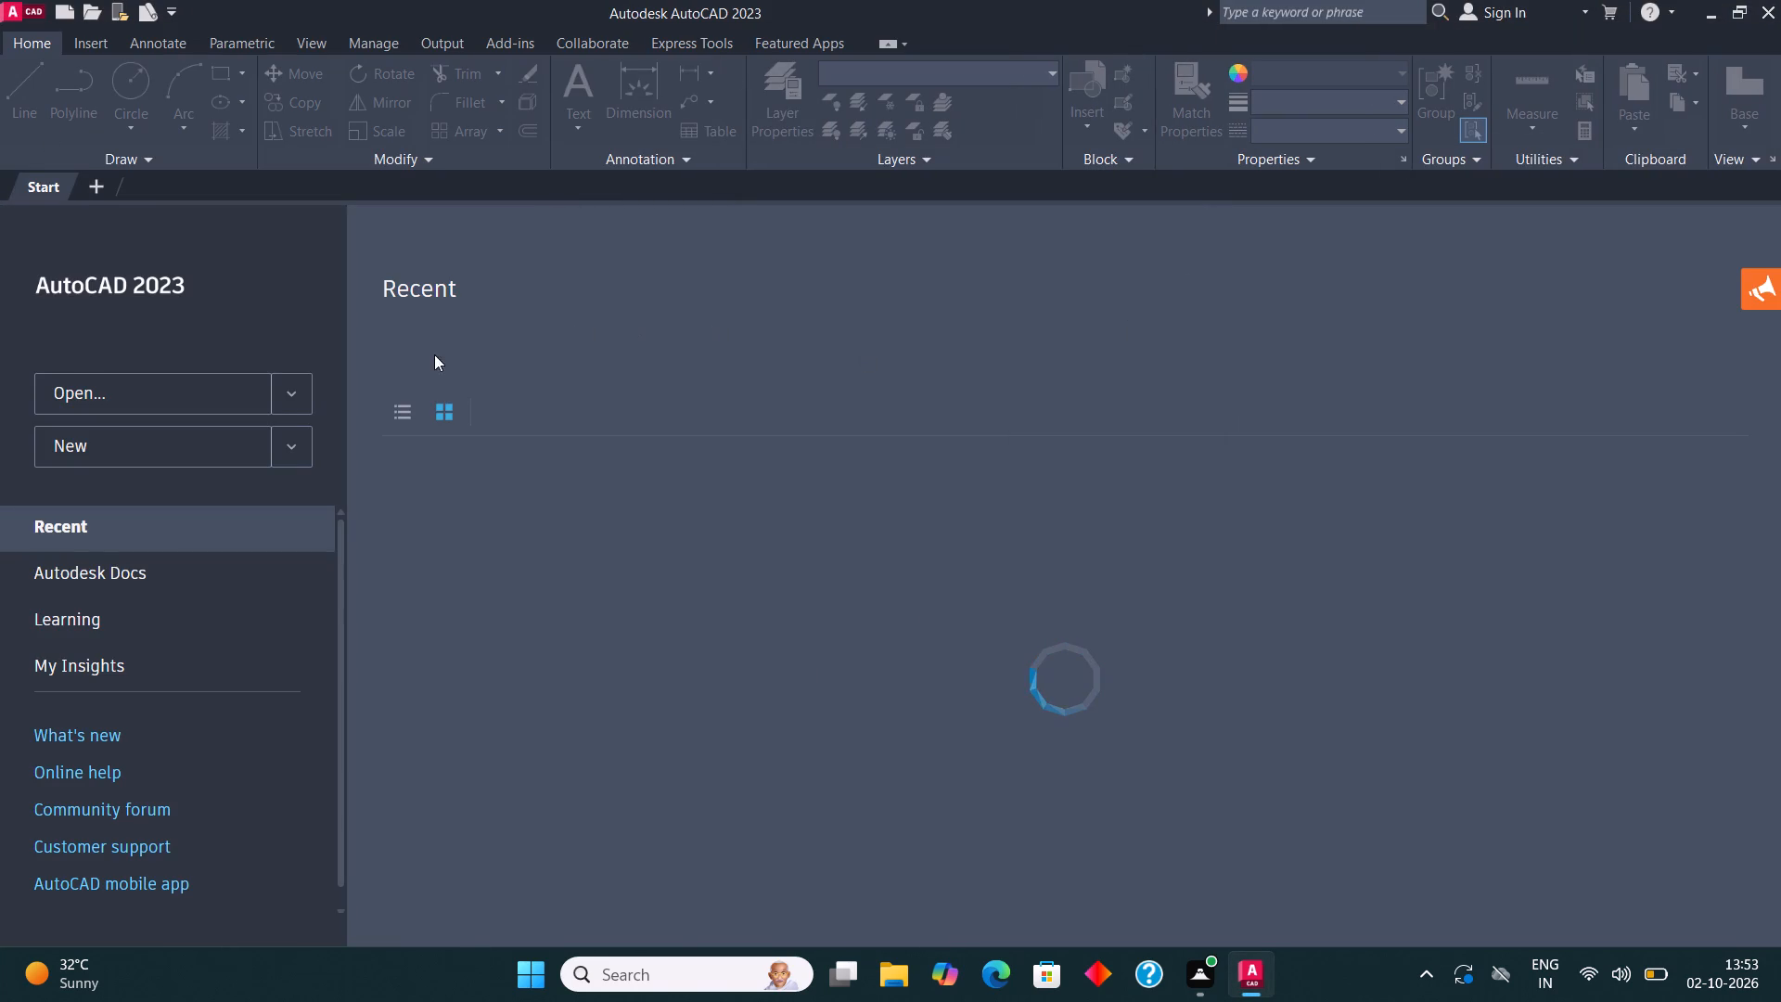
pyautogui.click(110, 435)
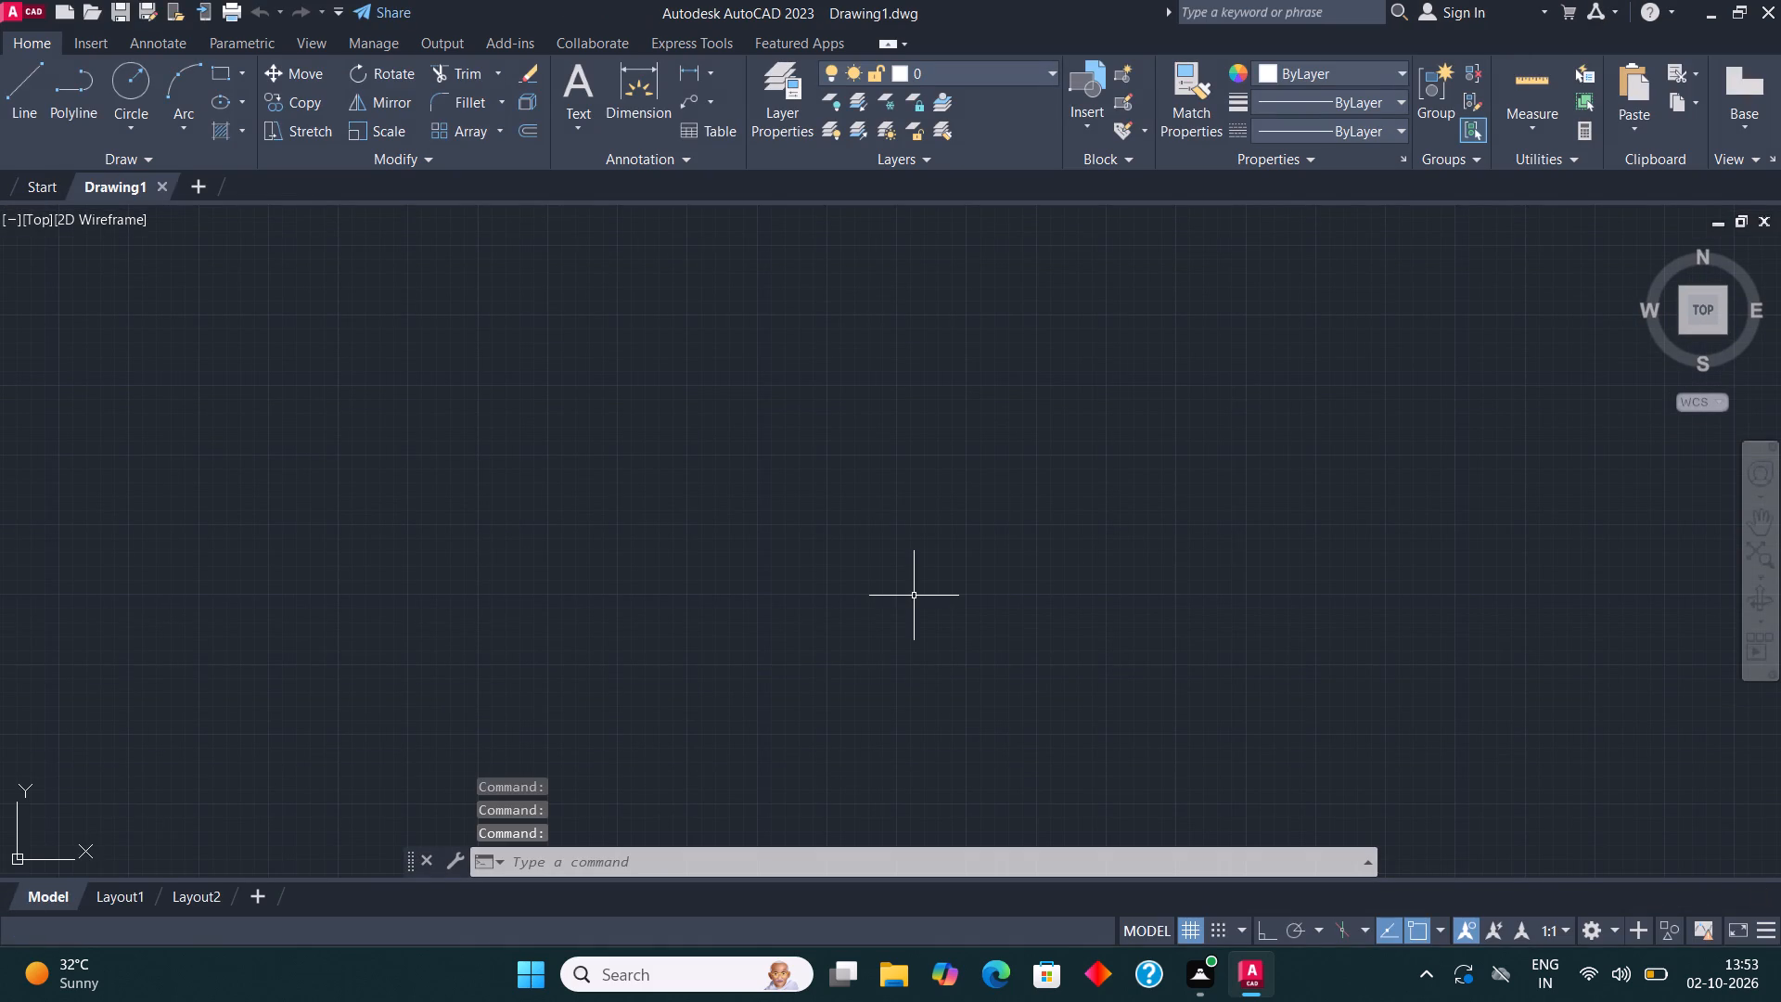
# Open the Options dialog to view the Open and Save settings, and close it without changing anything.
pyautogui.write('op')
pyautogui.press('Return')
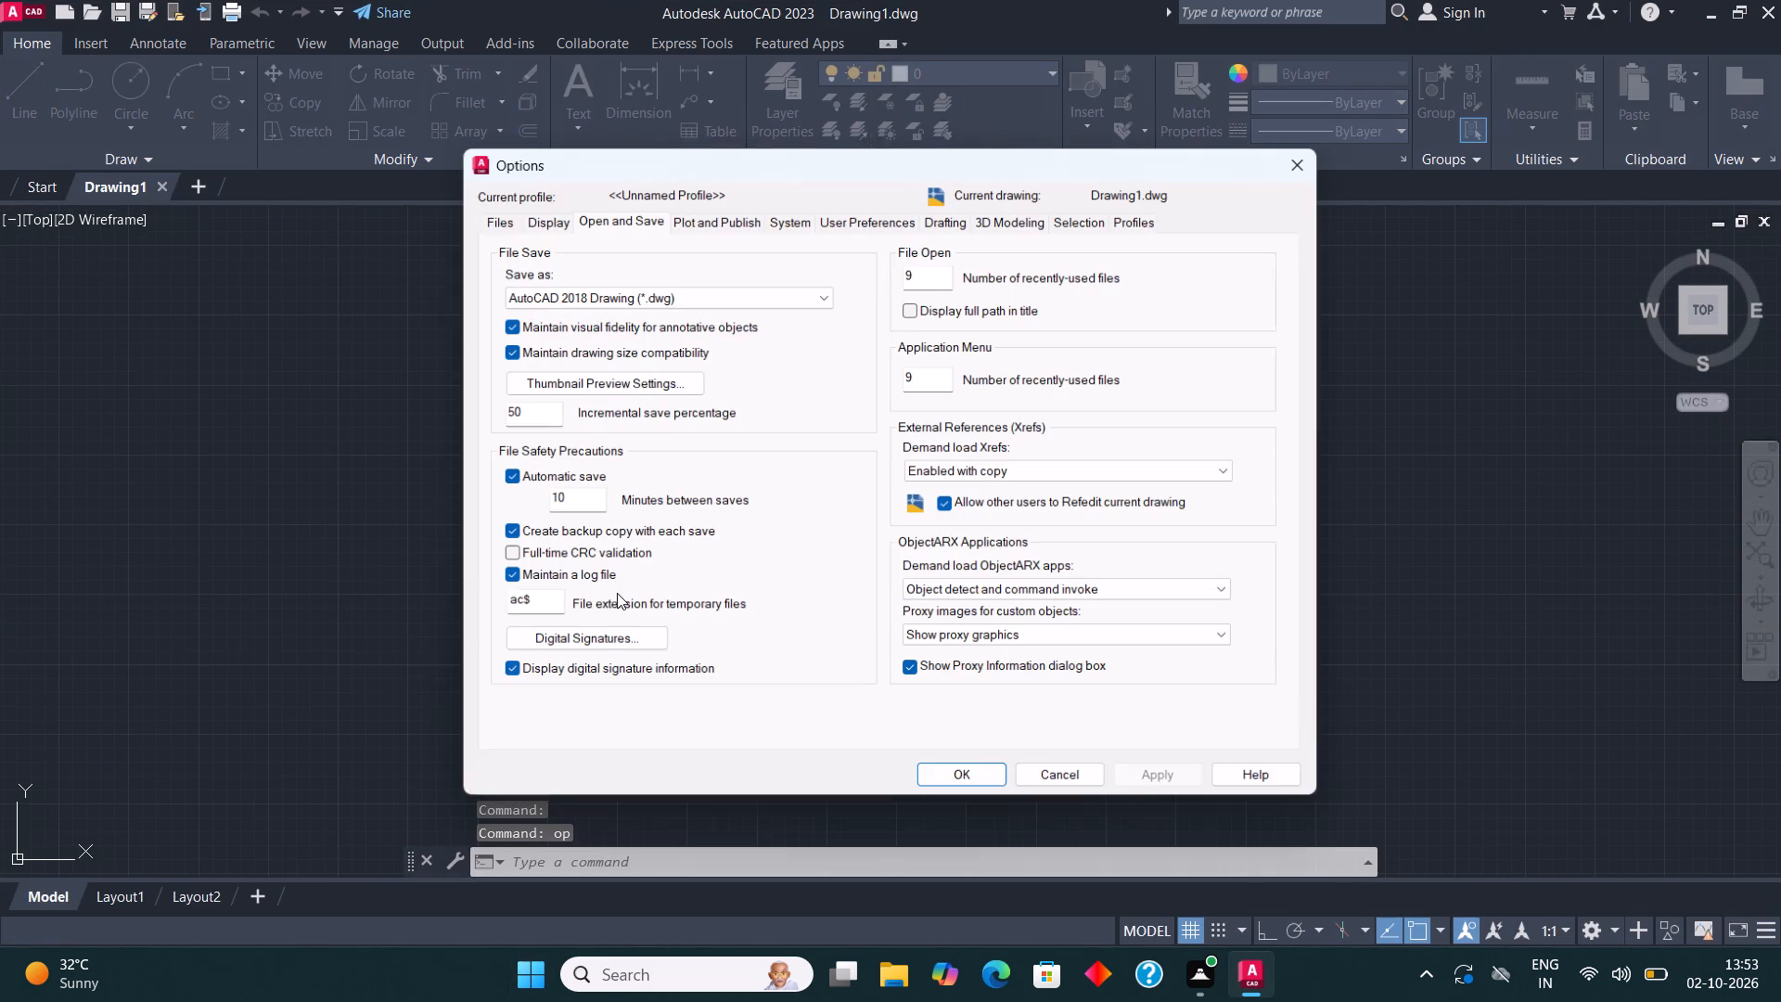
pyautogui.click(960, 787)
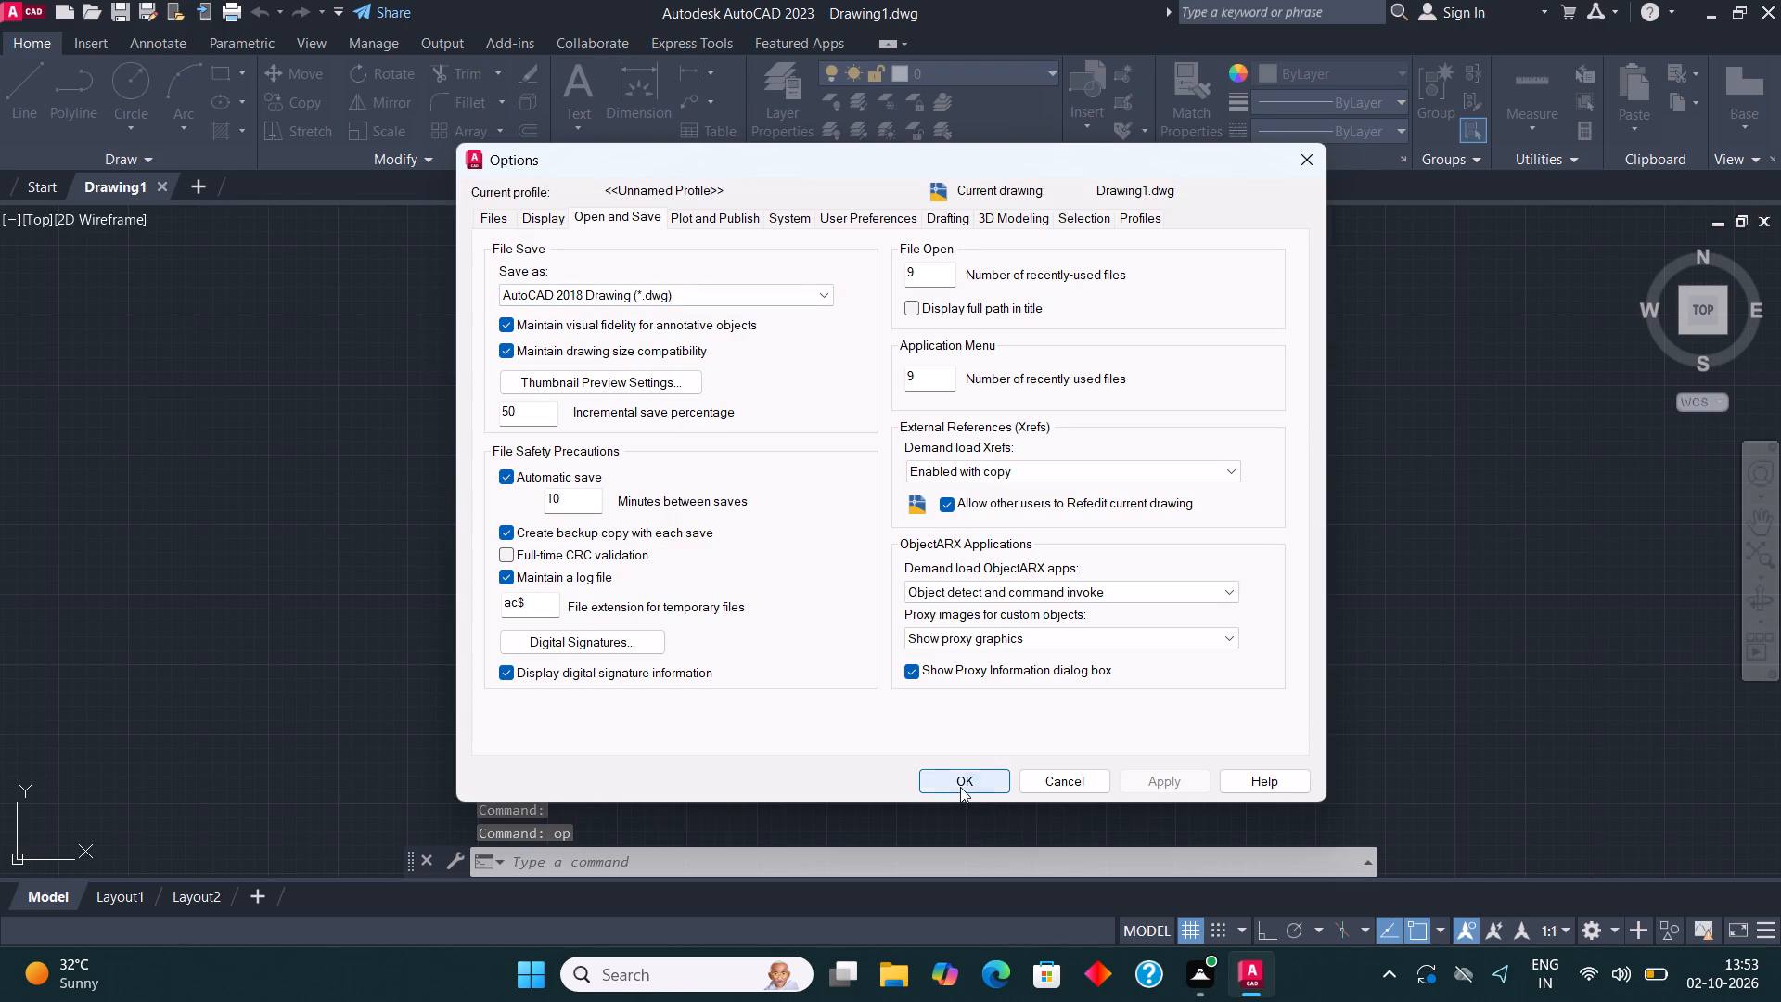
# Set the drawing units to Architectural length with 0'-0" precision and Inches as the insertion scale.
pyautogui.write('un')
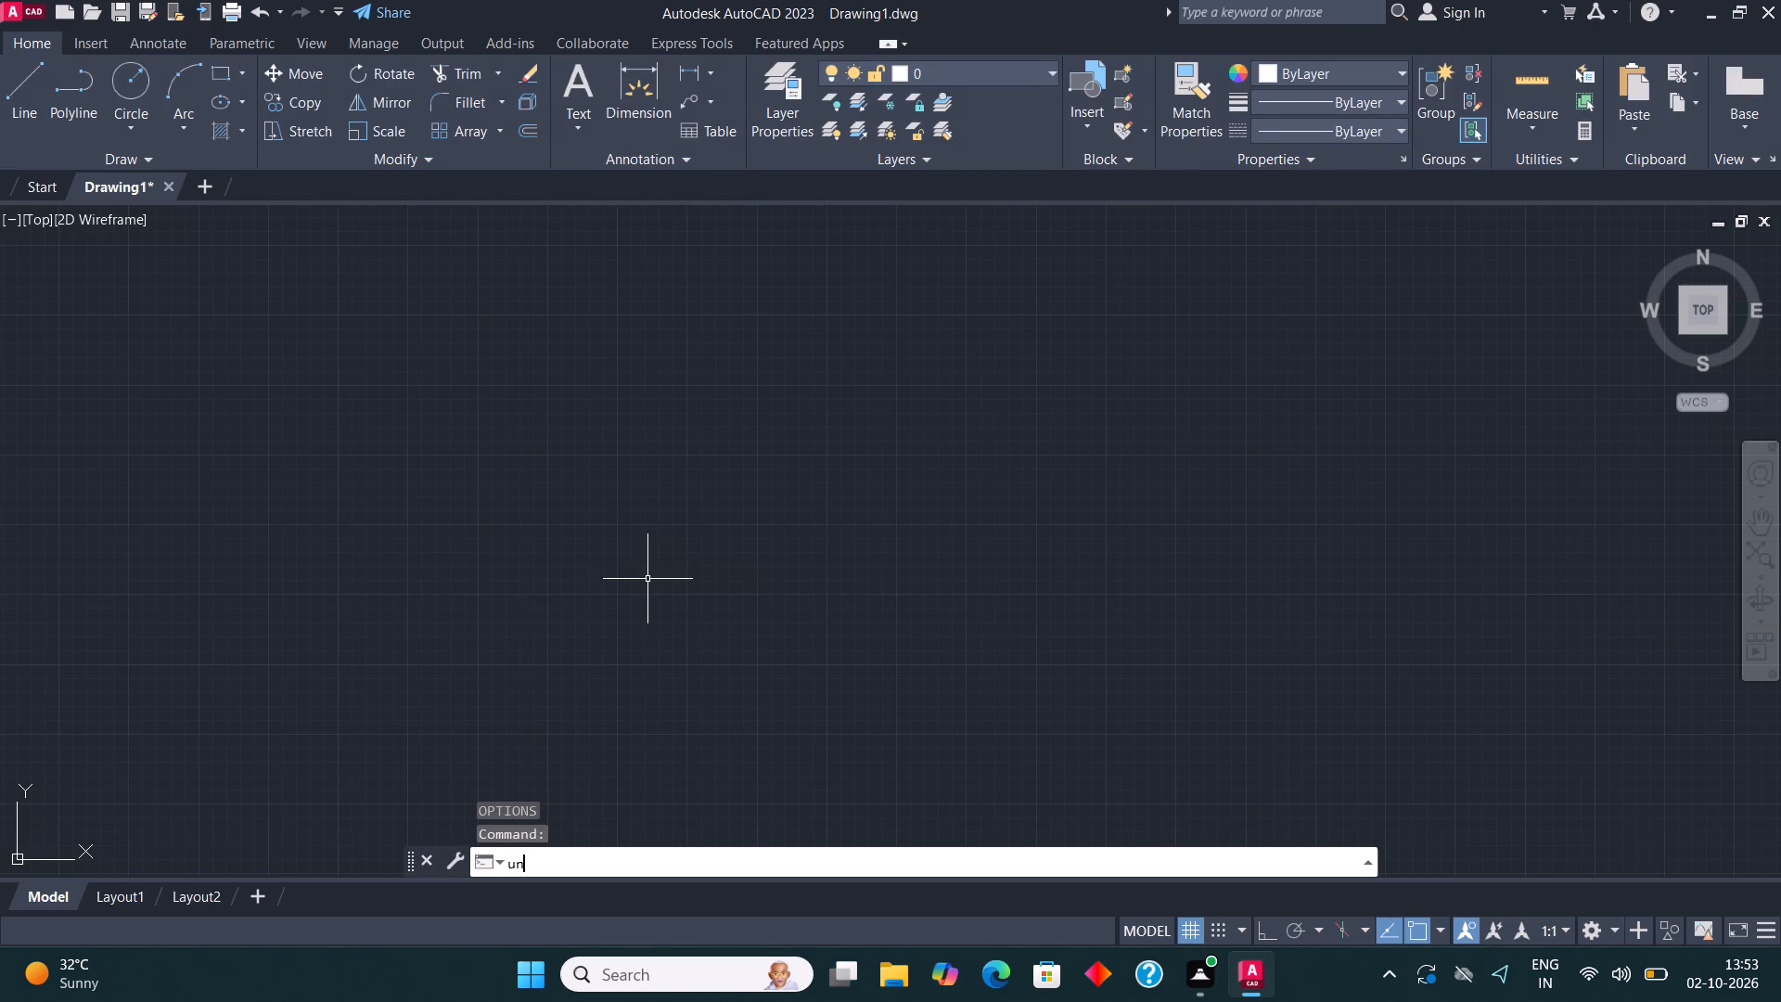
pyautogui.press('Return')
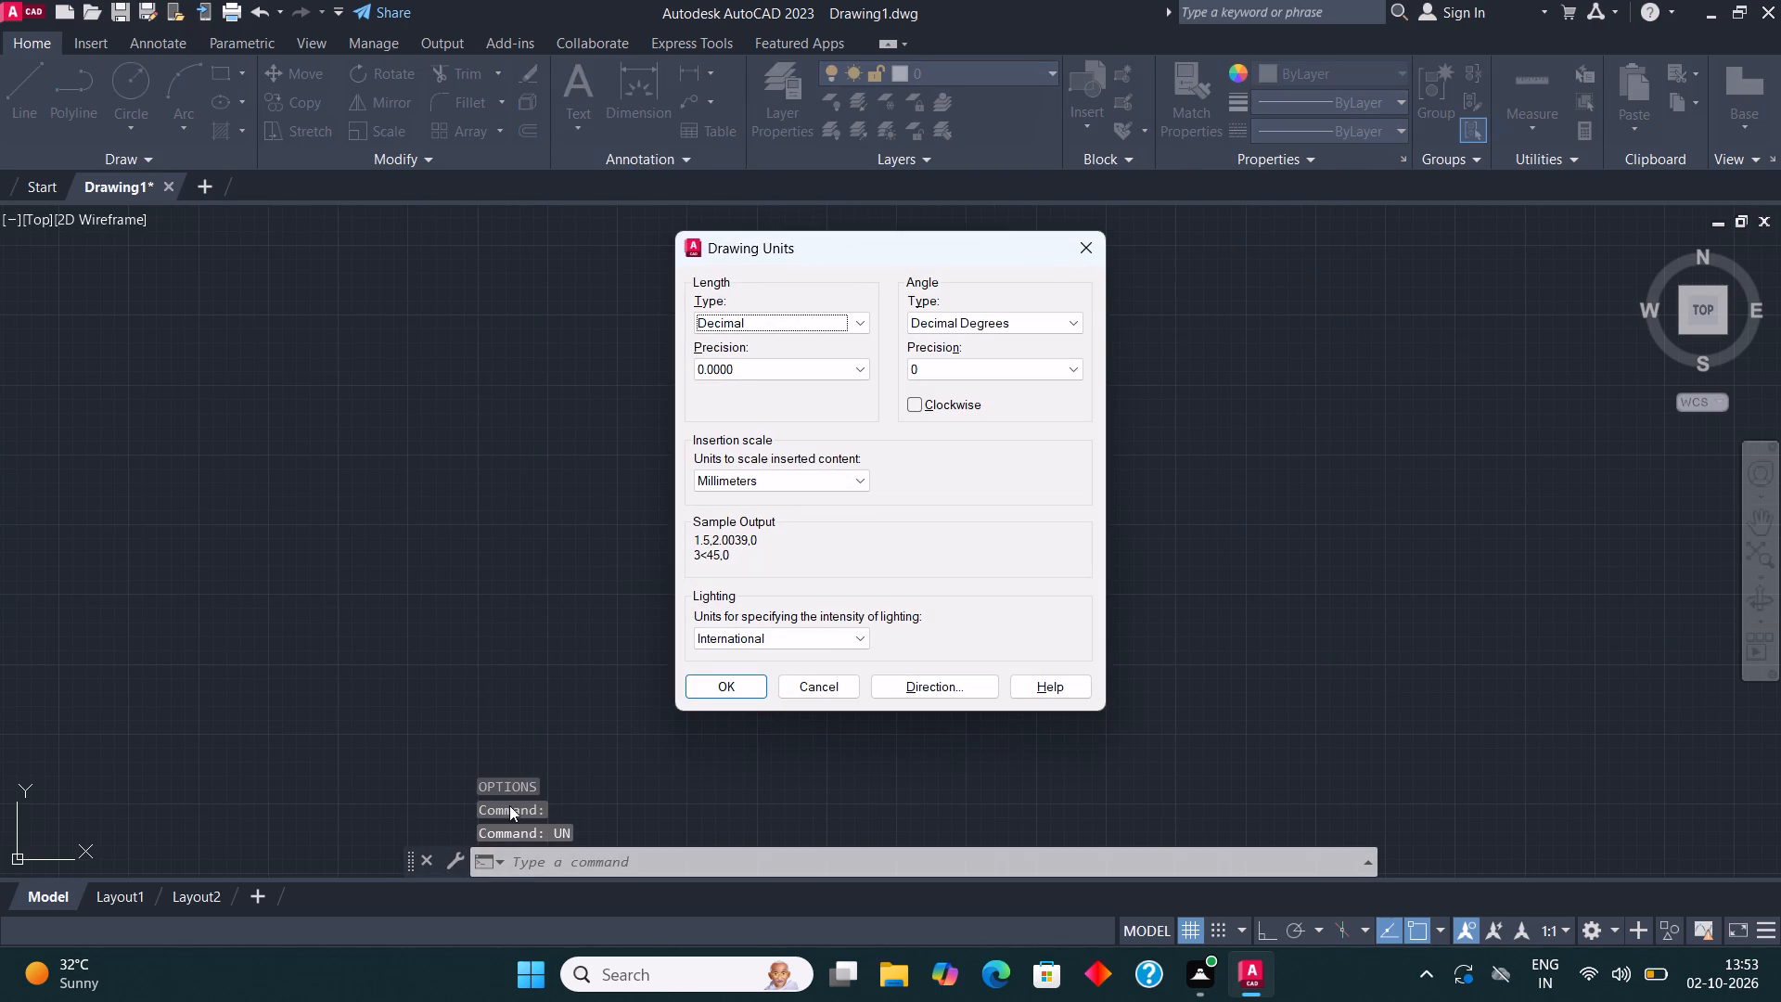
pyautogui.click(825, 315)
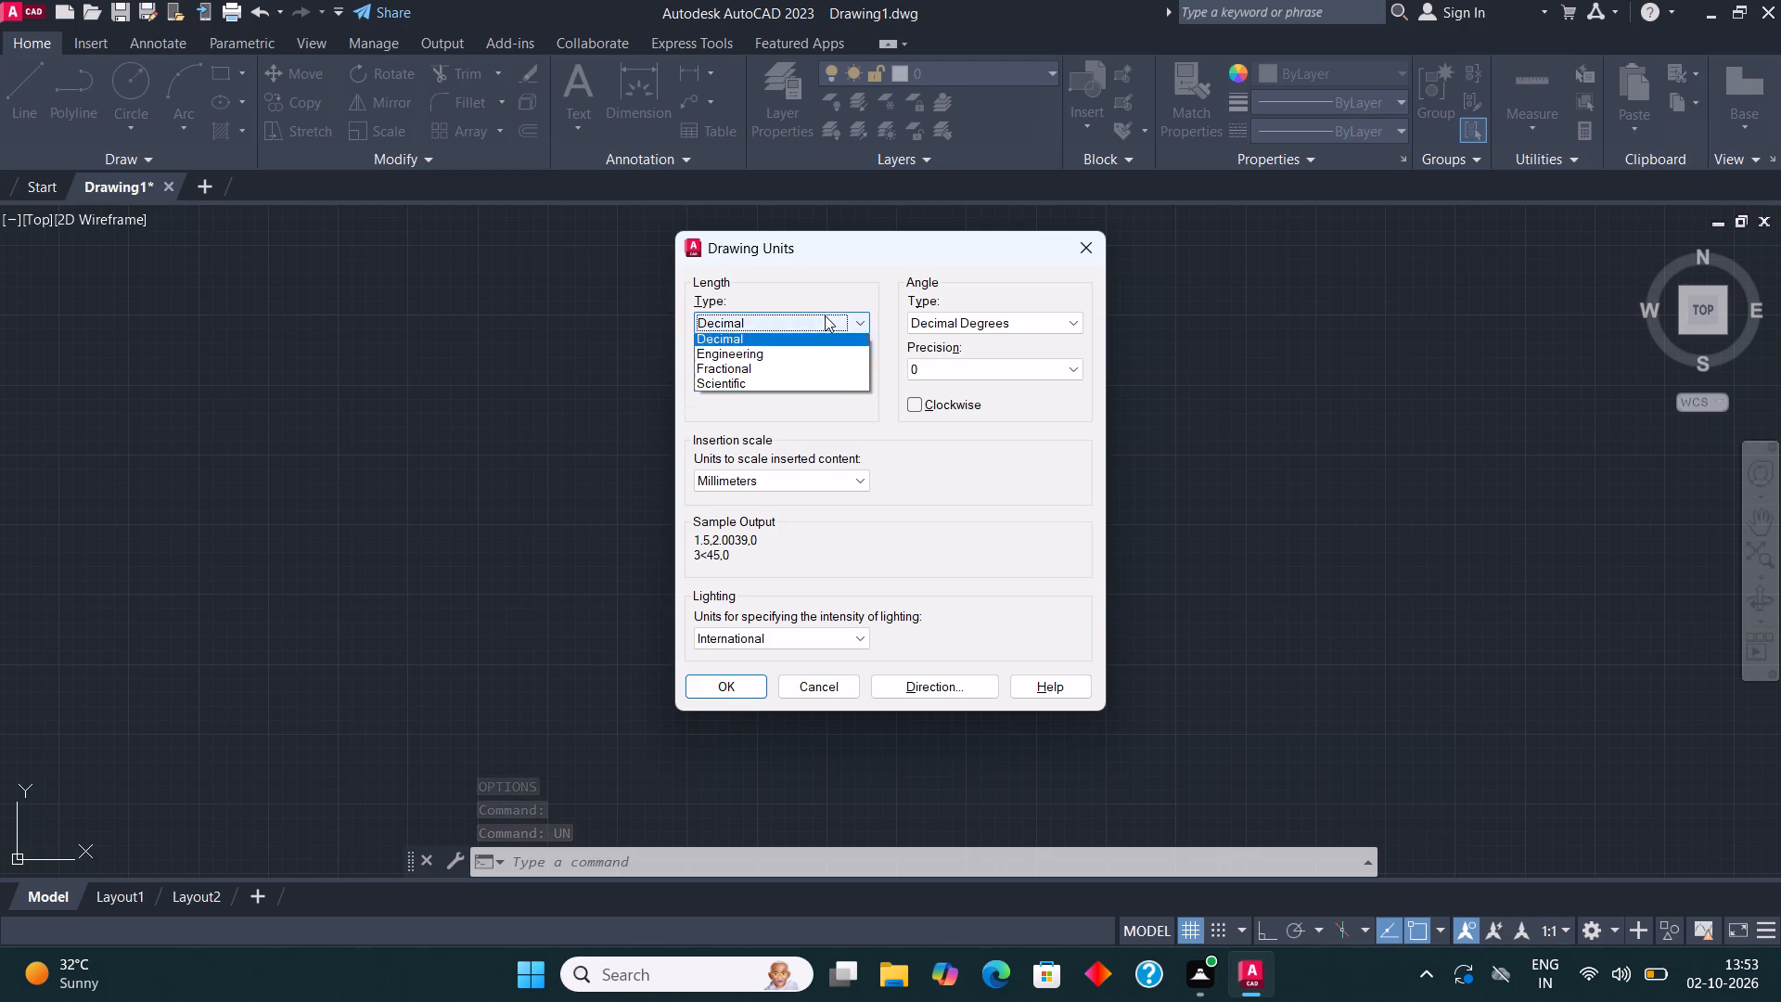
pyautogui.click(810, 349)
pyautogui.click(805, 368)
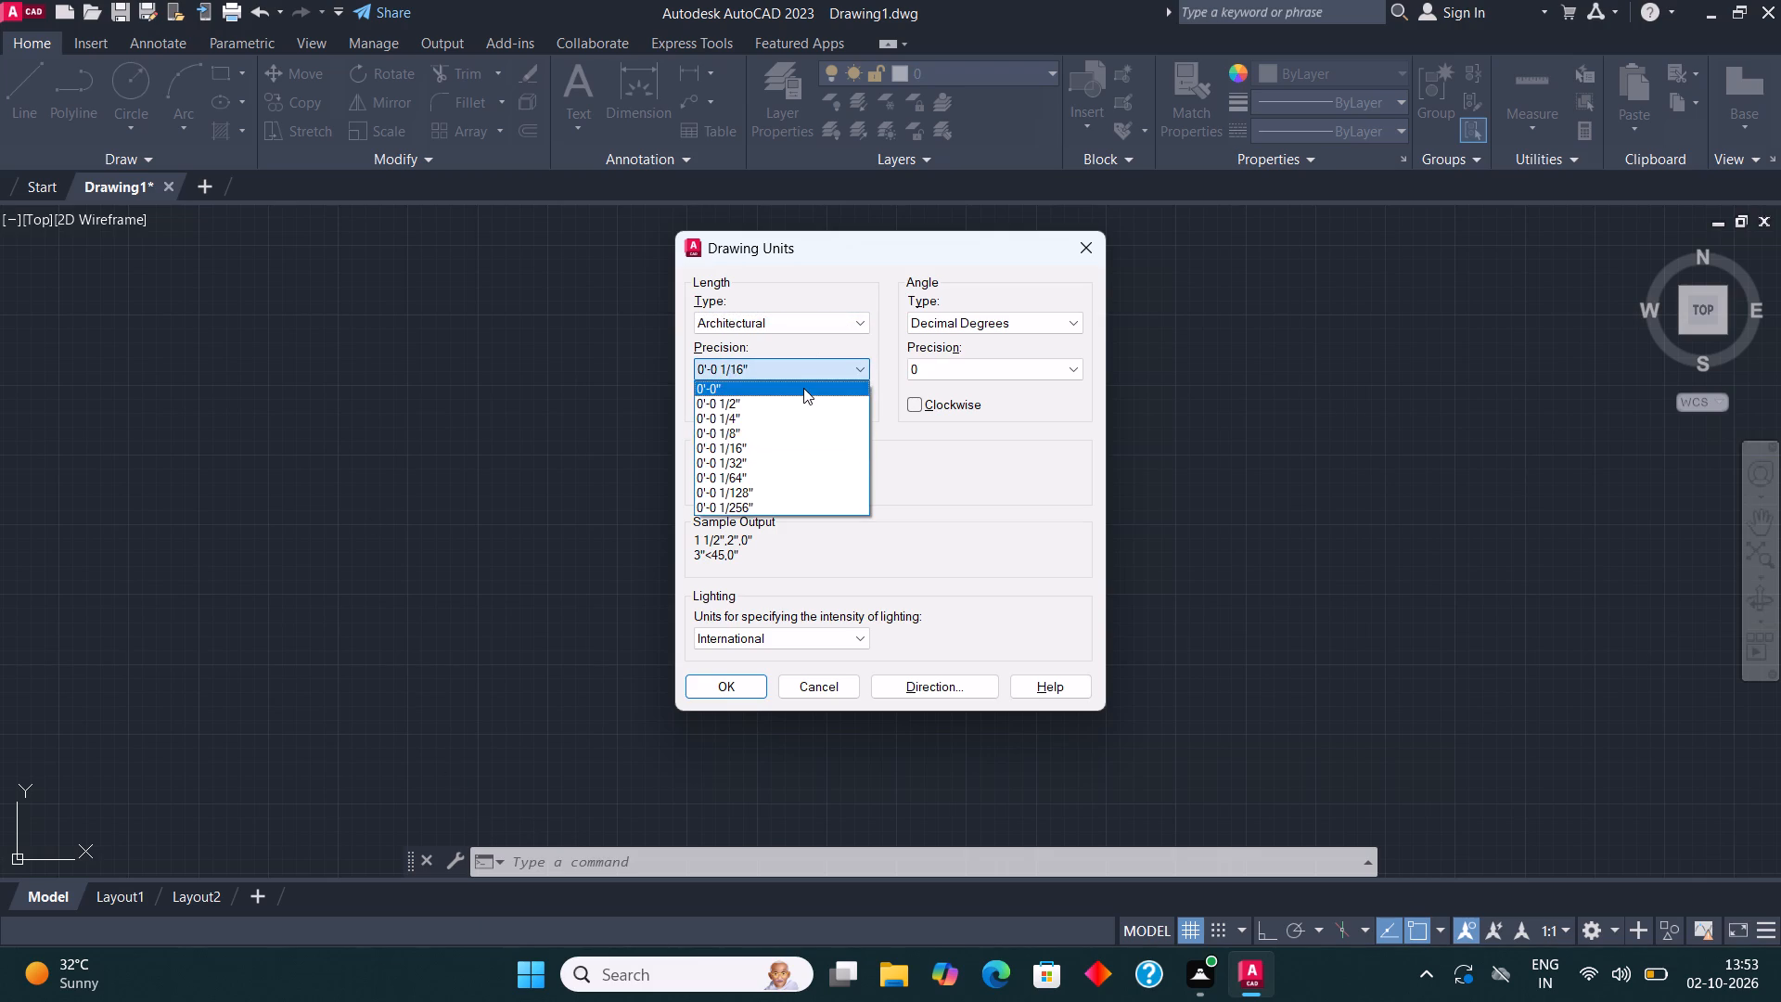
pyautogui.click(801, 390)
pyautogui.click(811, 484)
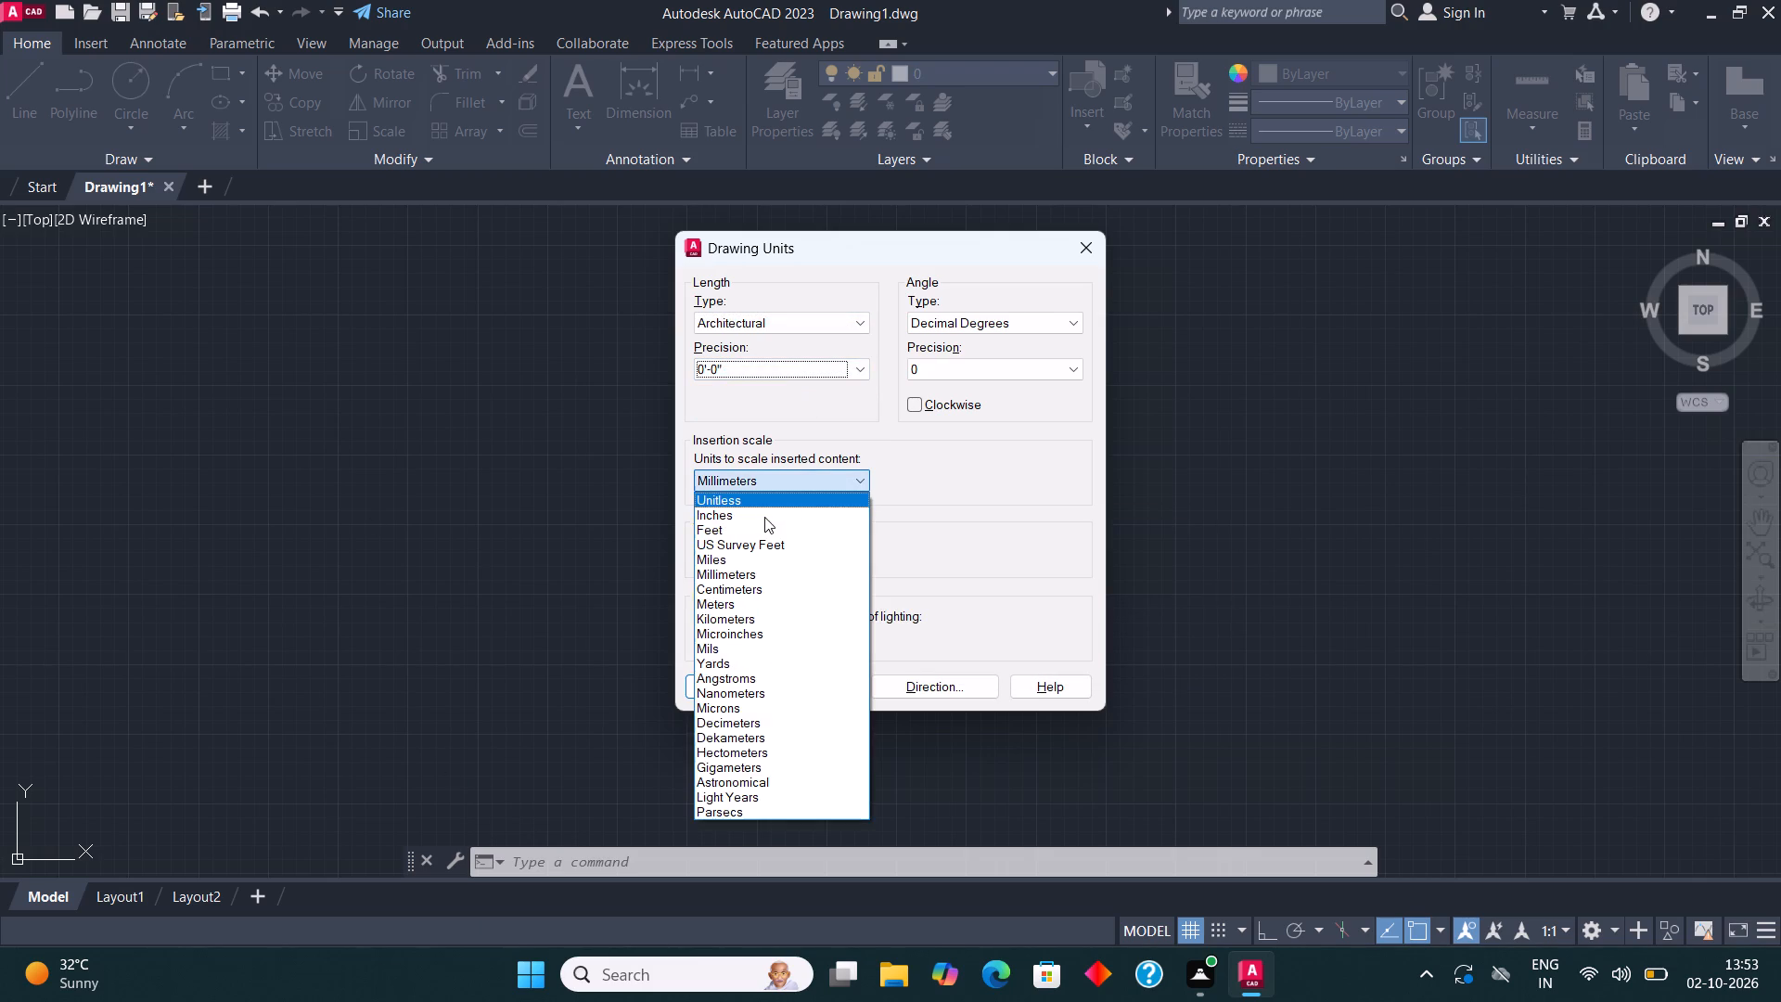
pyautogui.click(763, 517)
pyautogui.click(736, 684)
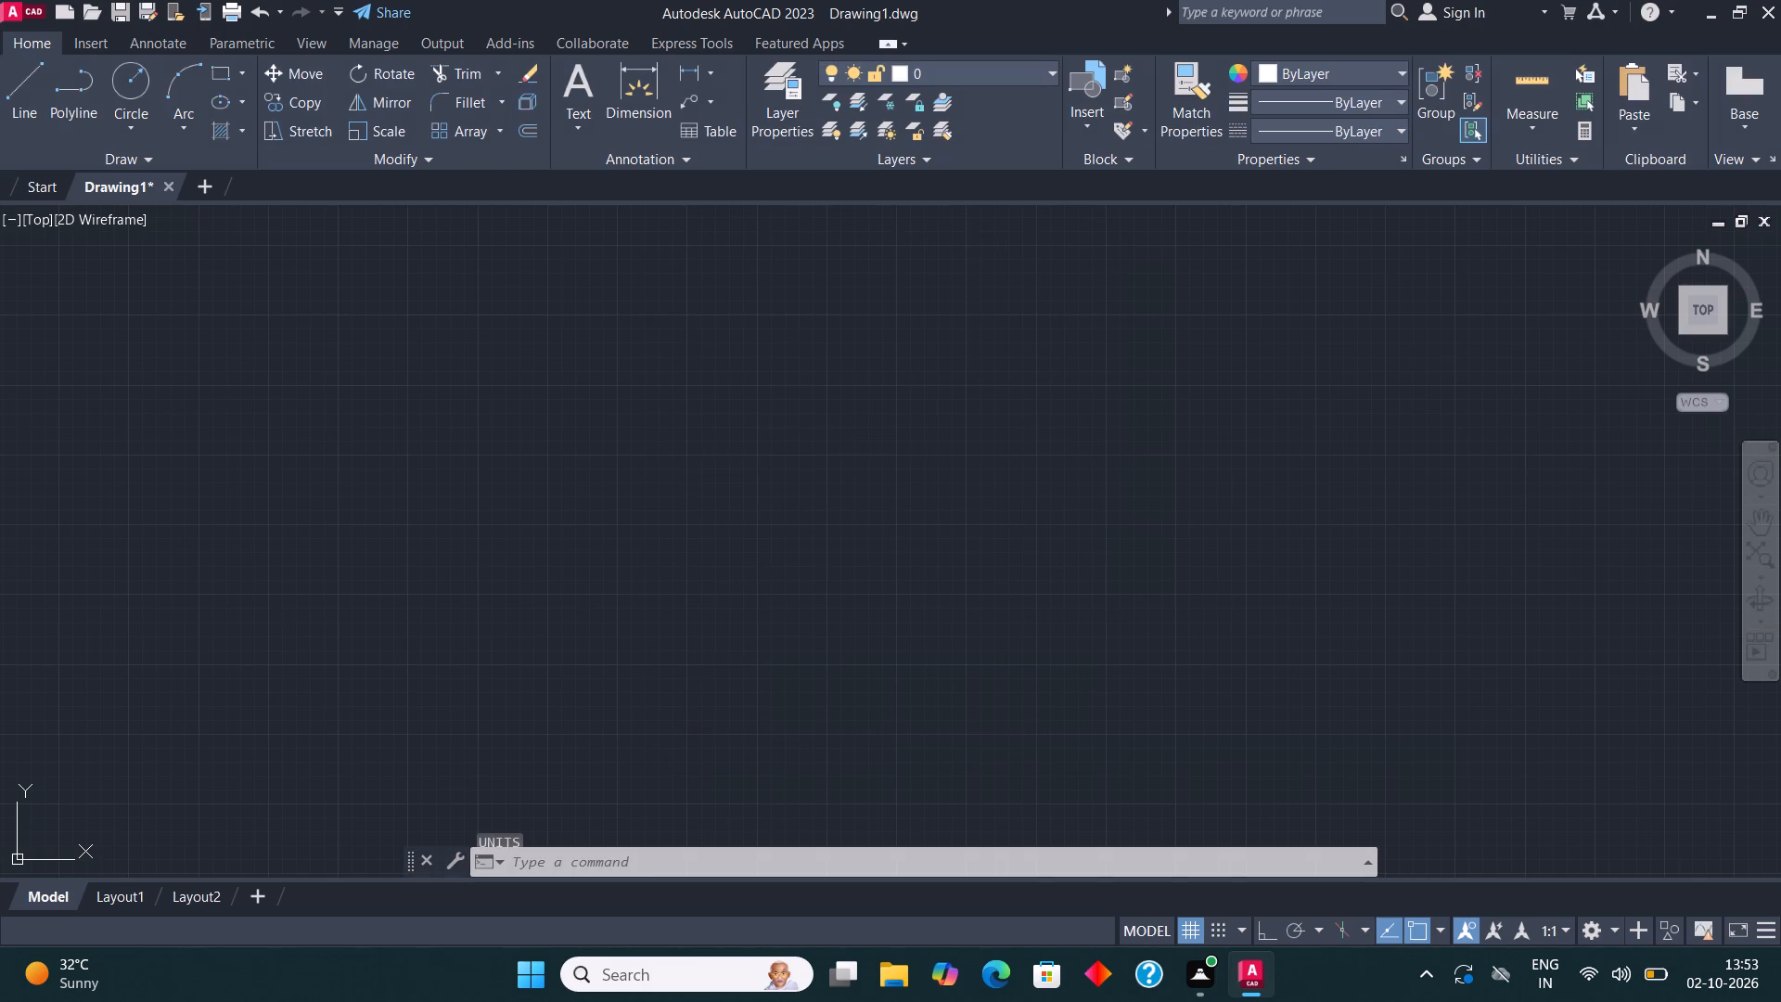
# Modify the ISO-25 dimension style's primary units to Architectural format with 0'-0" precision.
pyautogui.write('dim')
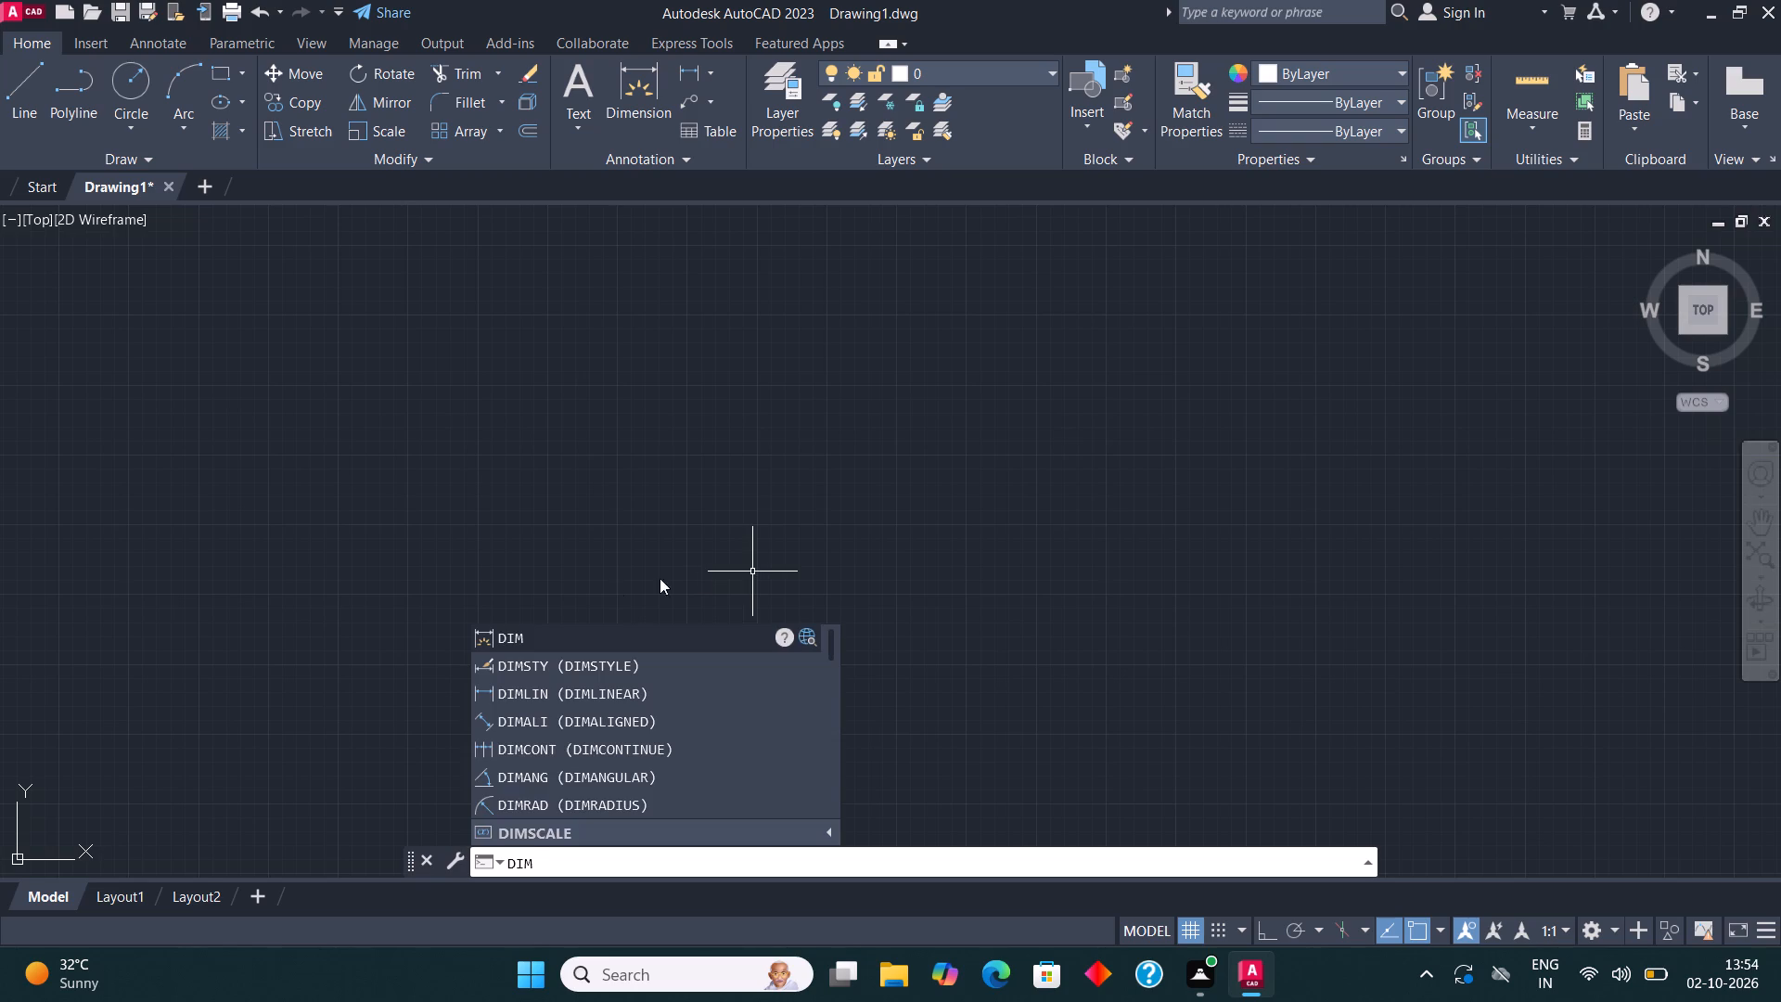
pyautogui.click(613, 666)
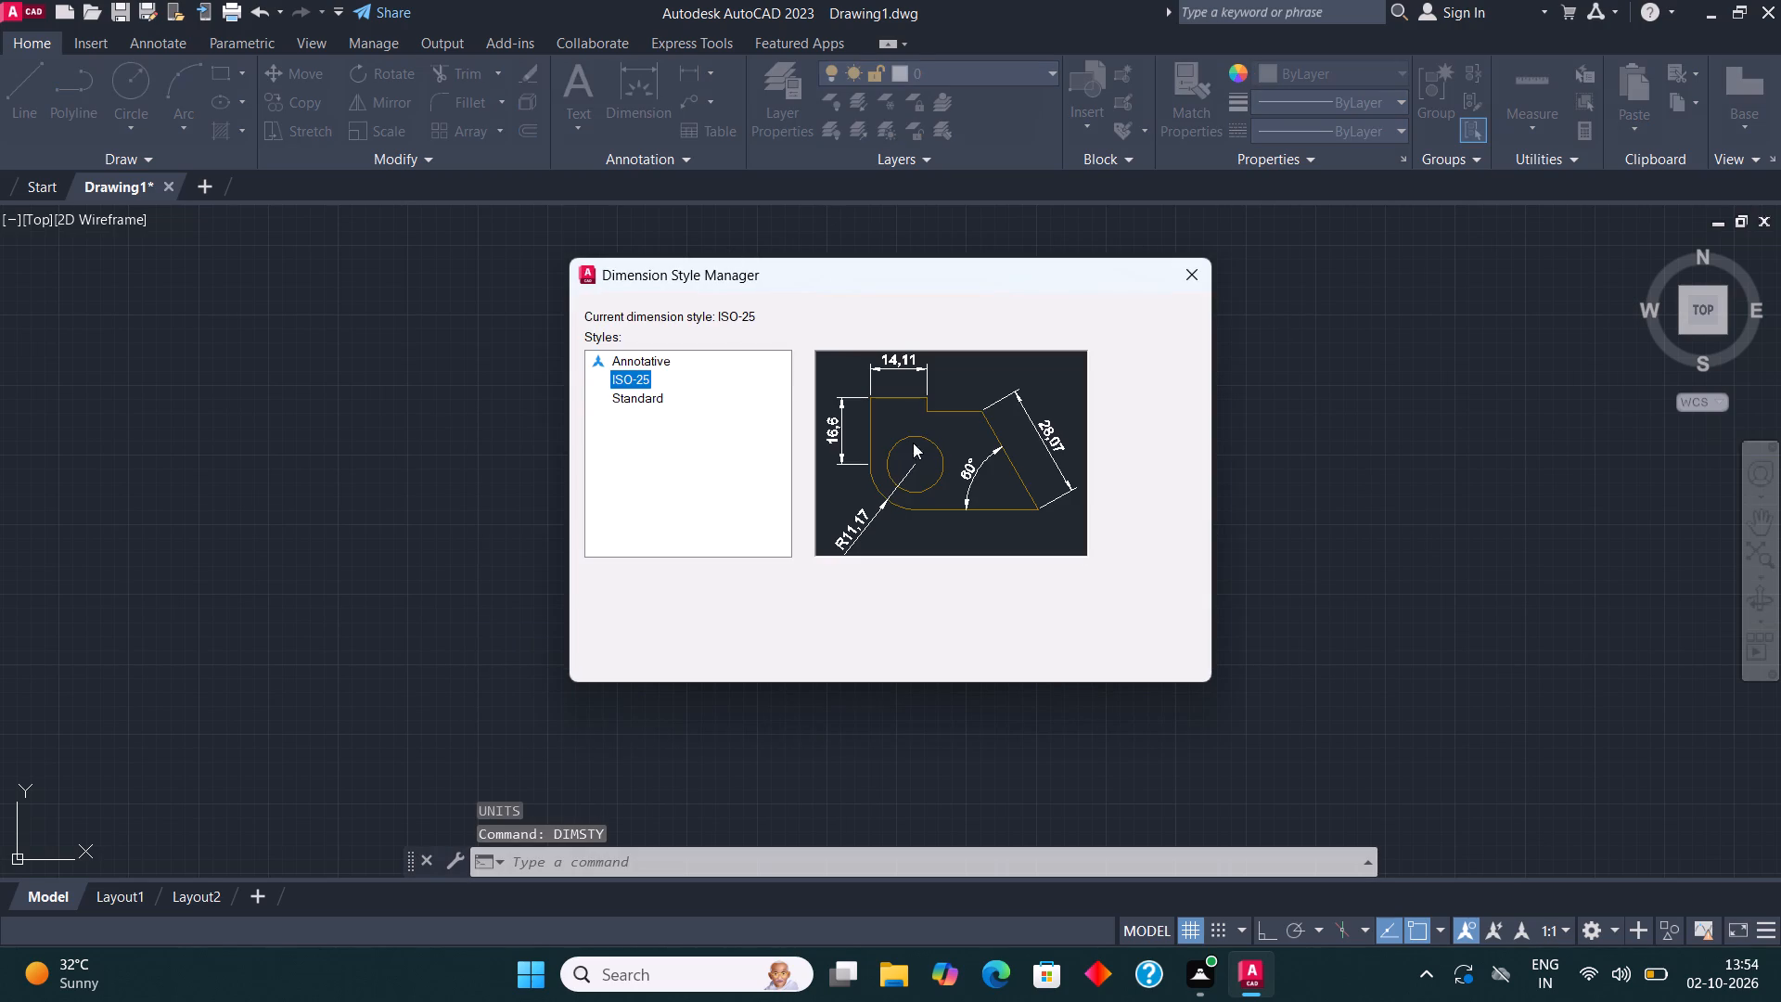
pyautogui.click(1121, 444)
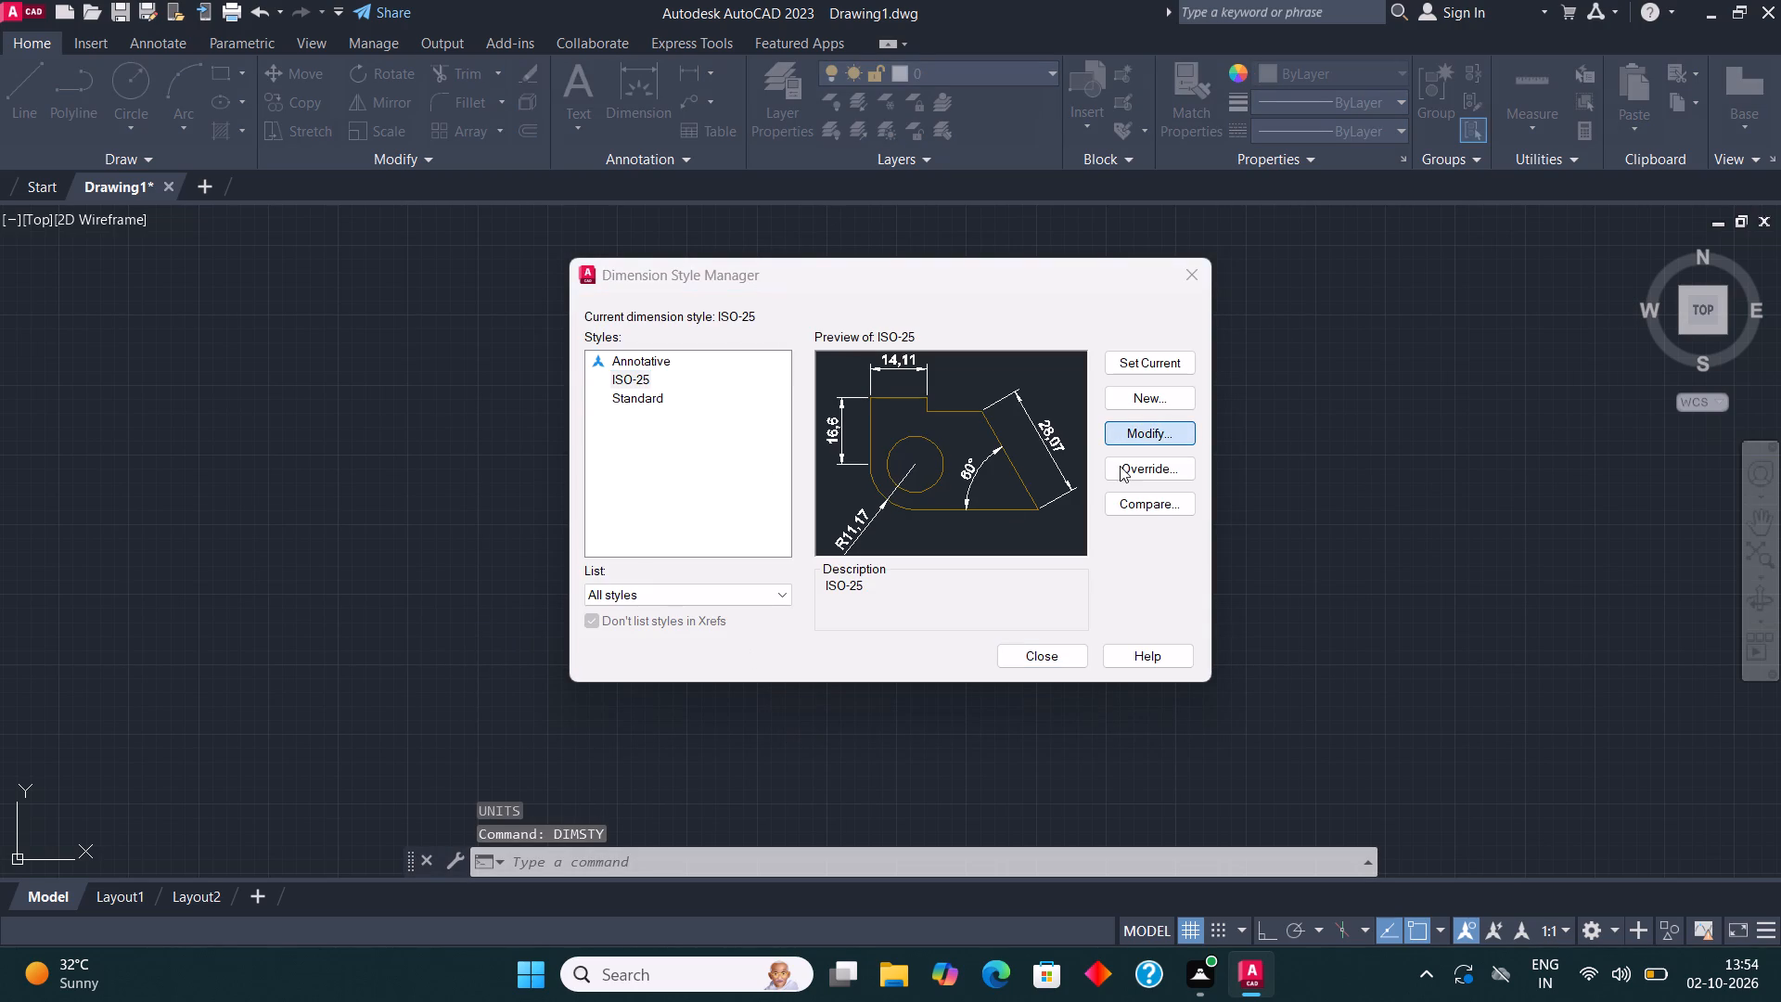
pyautogui.click(837, 233)
pyautogui.click(788, 286)
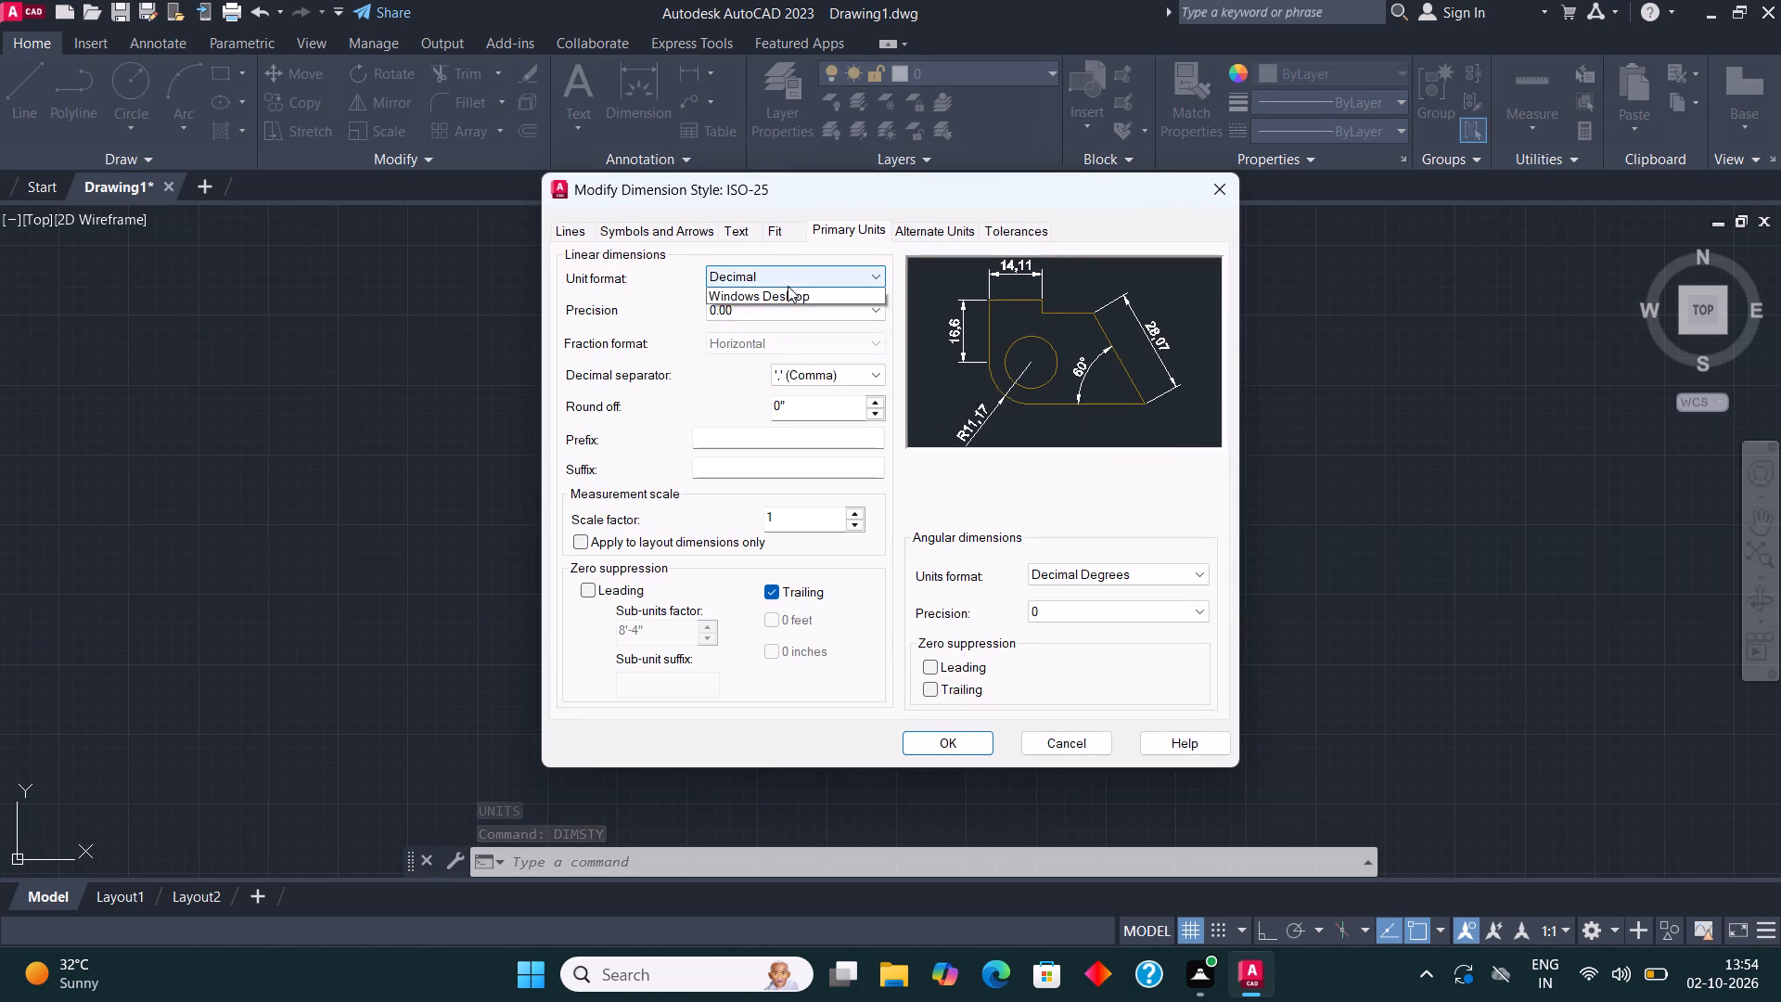
pyautogui.click(777, 338)
pyautogui.click(812, 305)
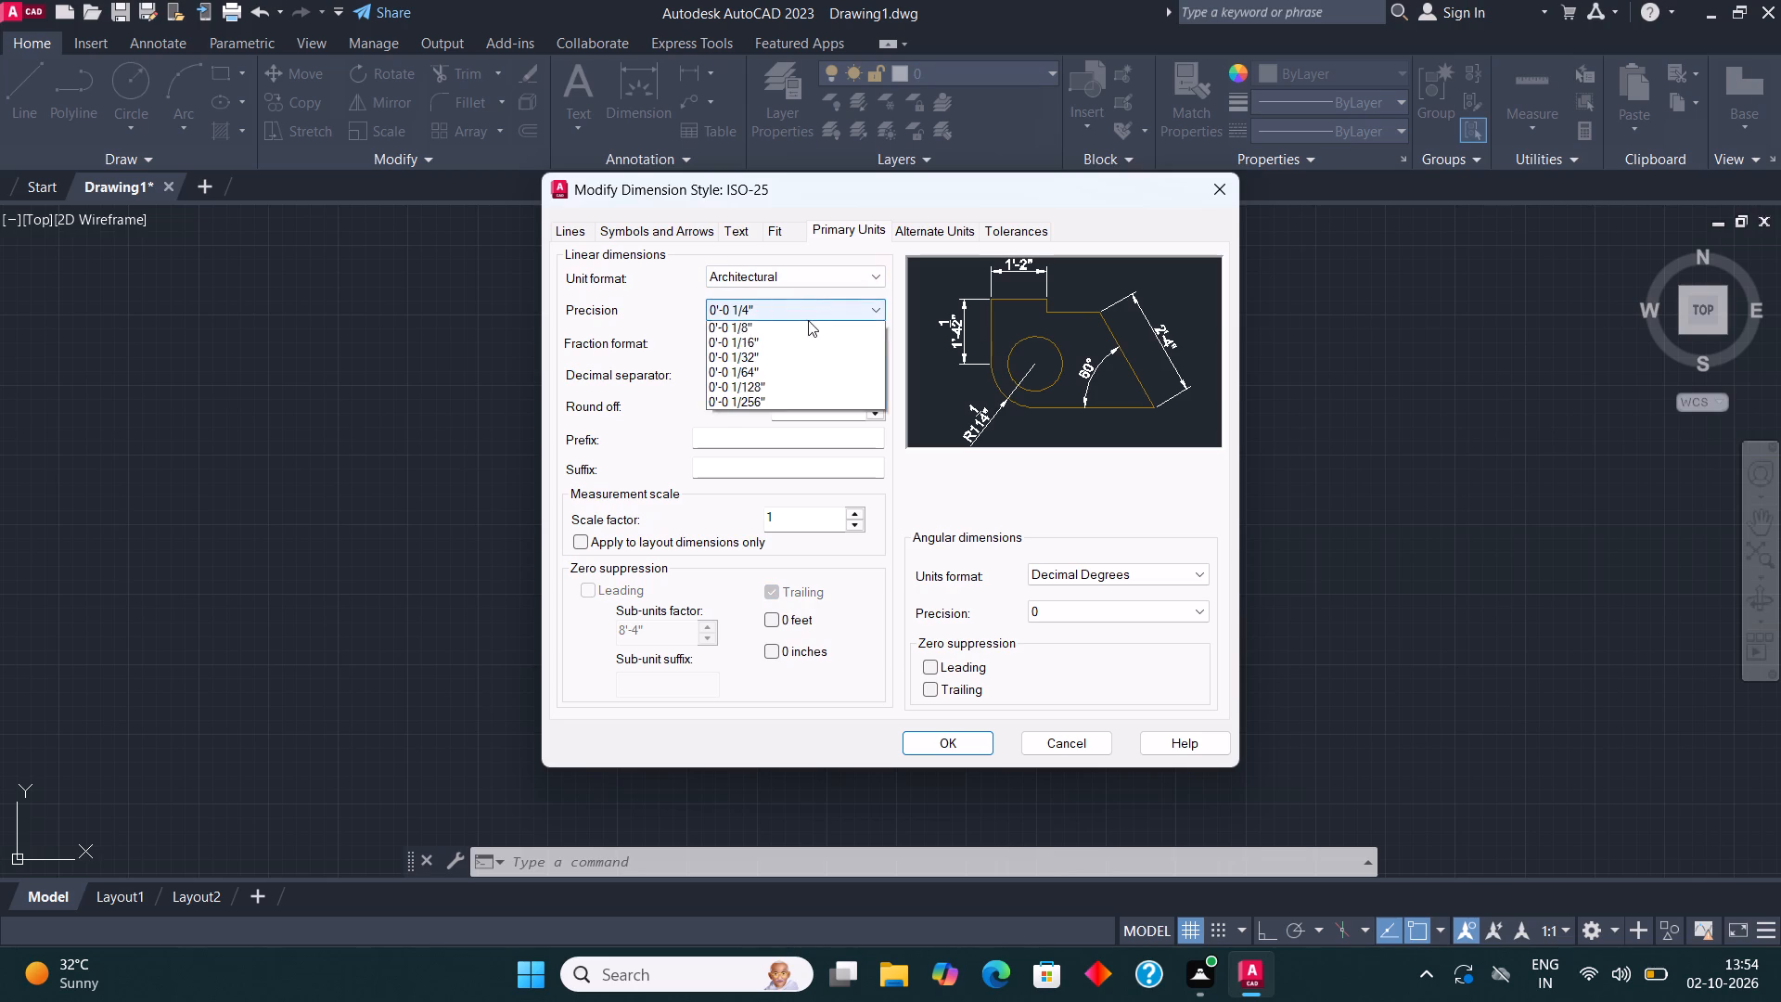
pyautogui.click(799, 332)
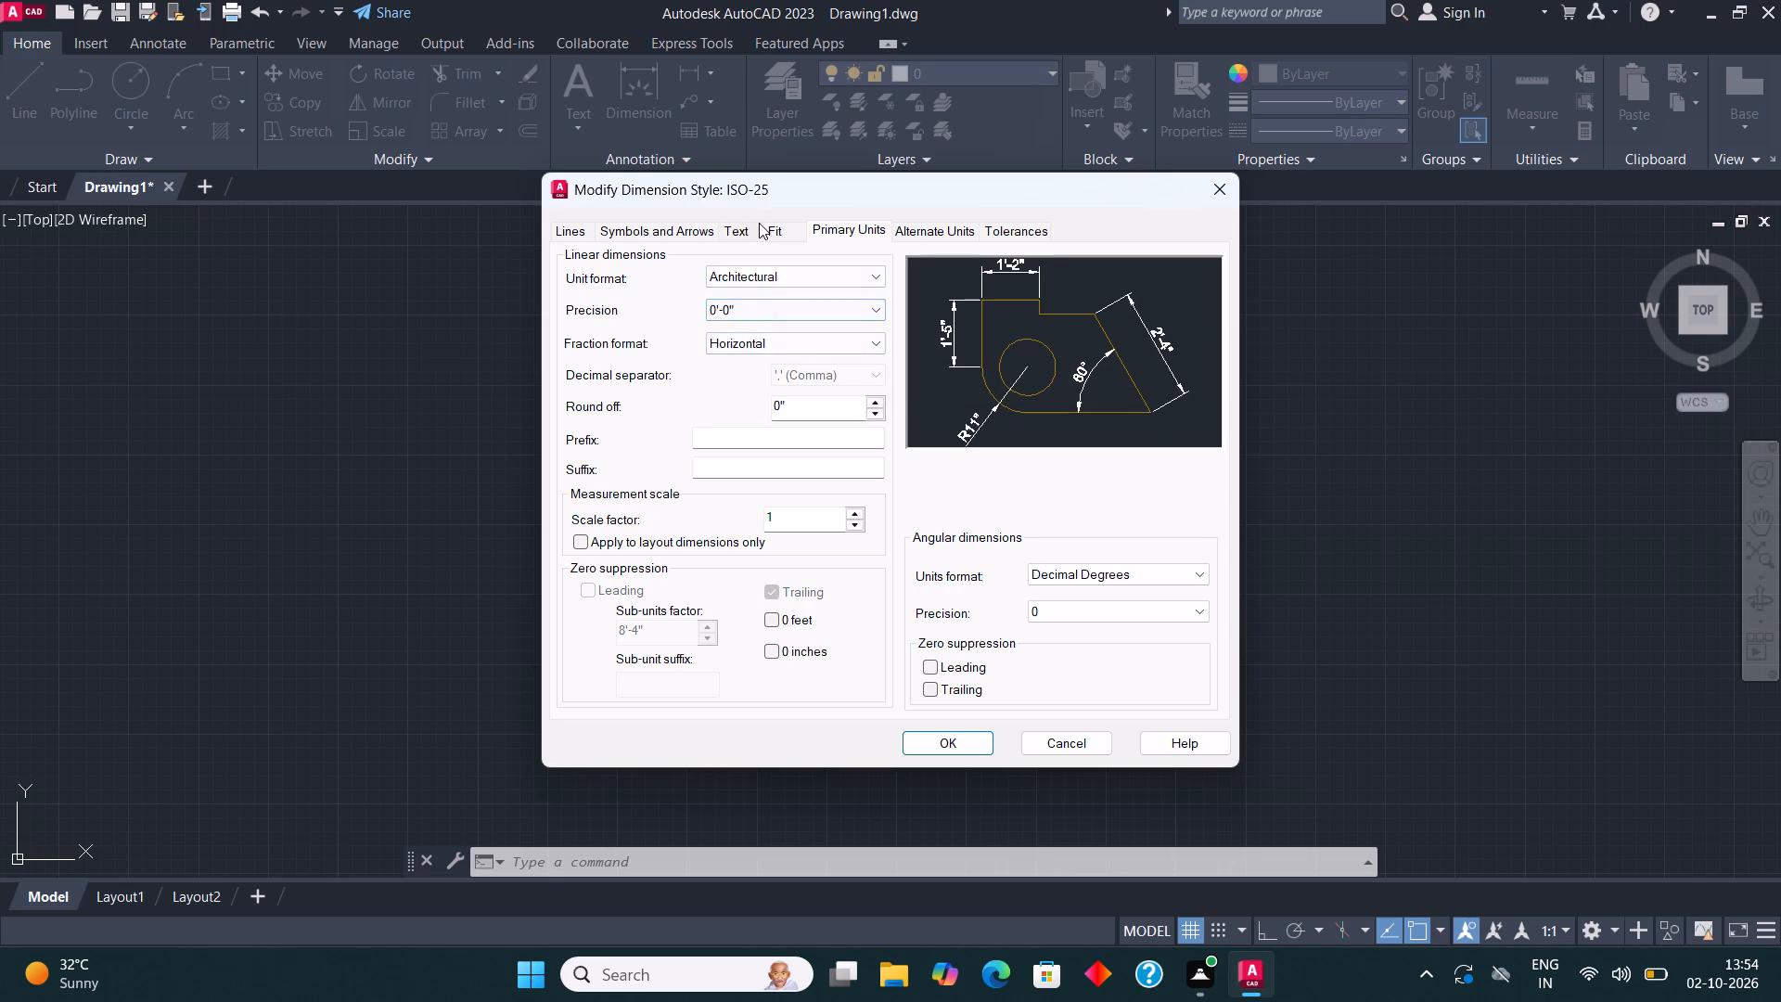
# Set the ISO-25 dimension text height to 10" and make the style current.
pyautogui.click(743, 240)
pyautogui.moveTo(865, 399); pyautogui.dragTo(768, 401)
pyautogui.write('10"')
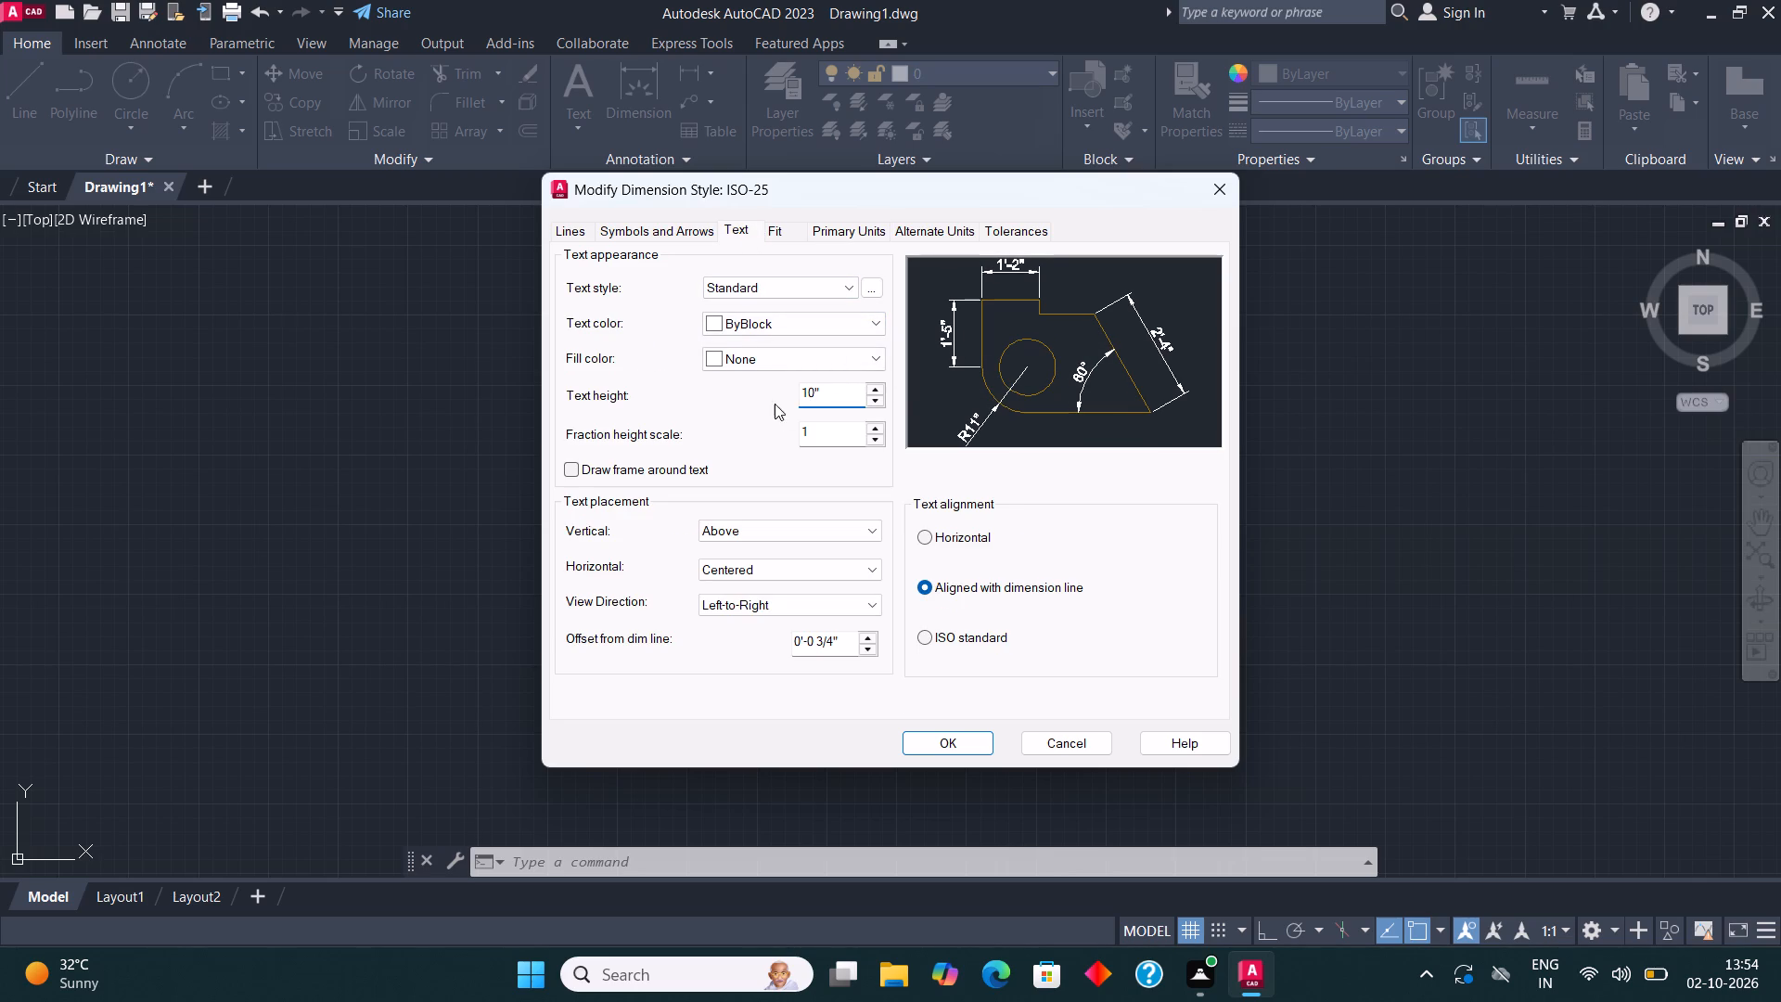
pyautogui.click(947, 743)
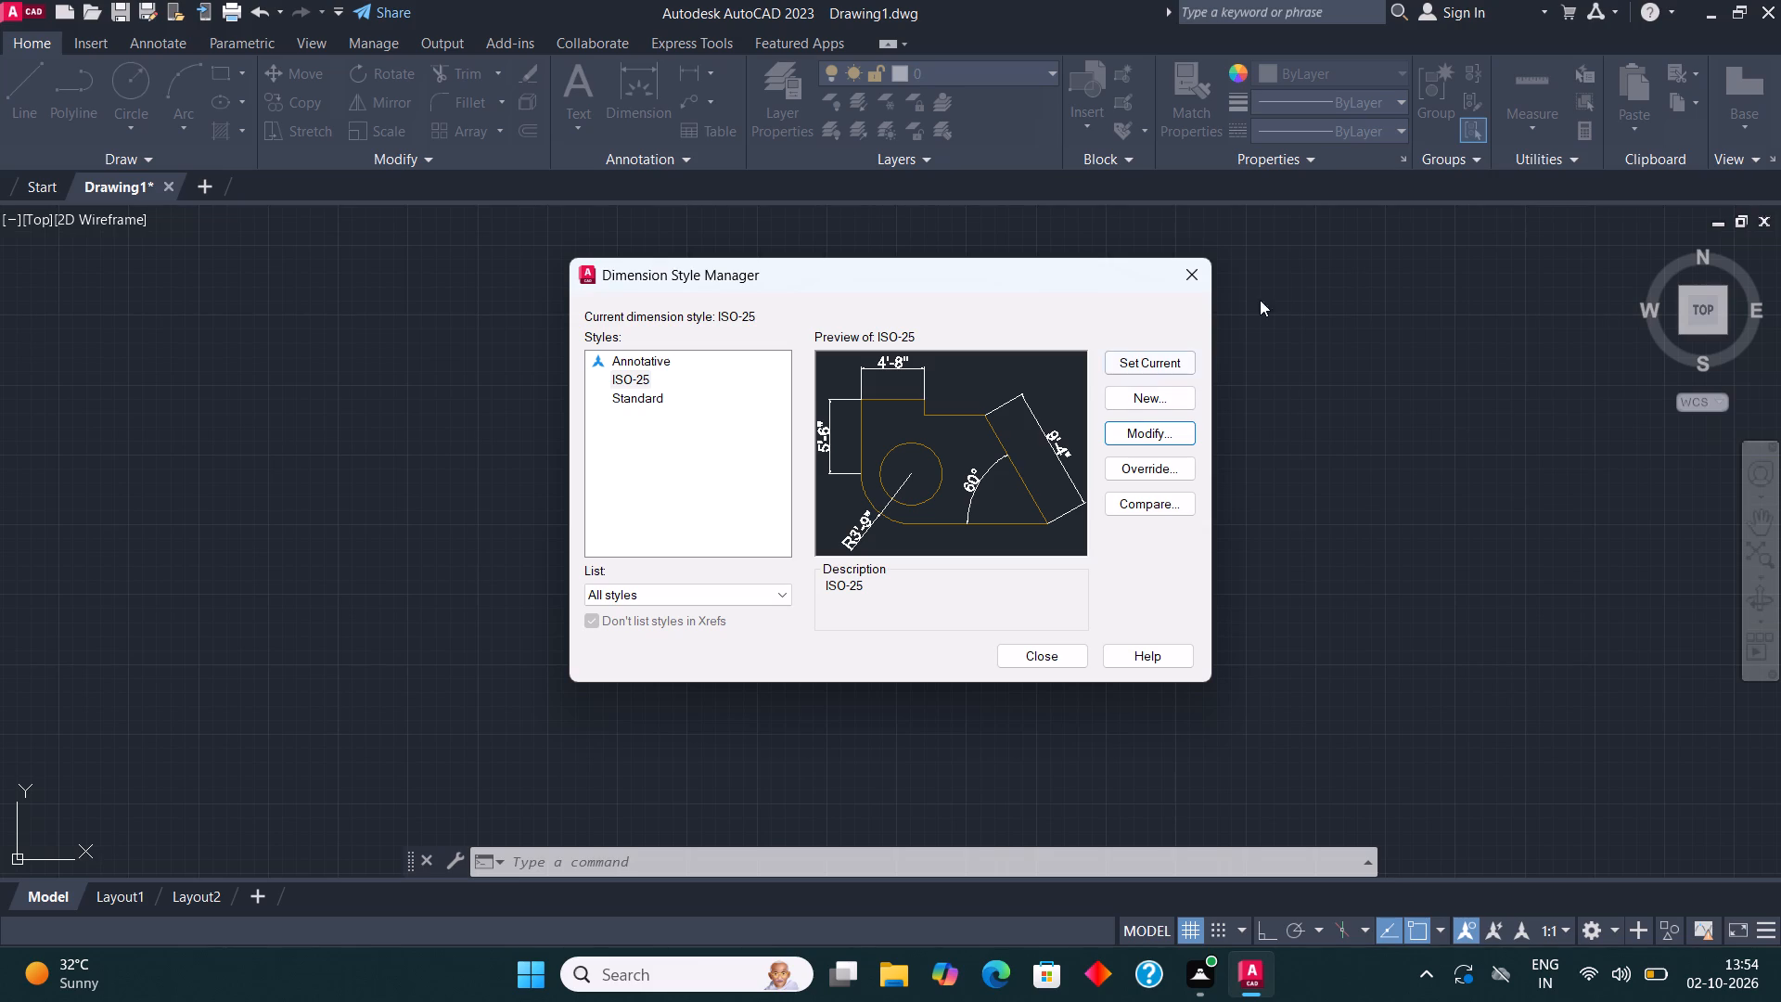
pyautogui.click(1168, 366)
pyautogui.click(1057, 656)
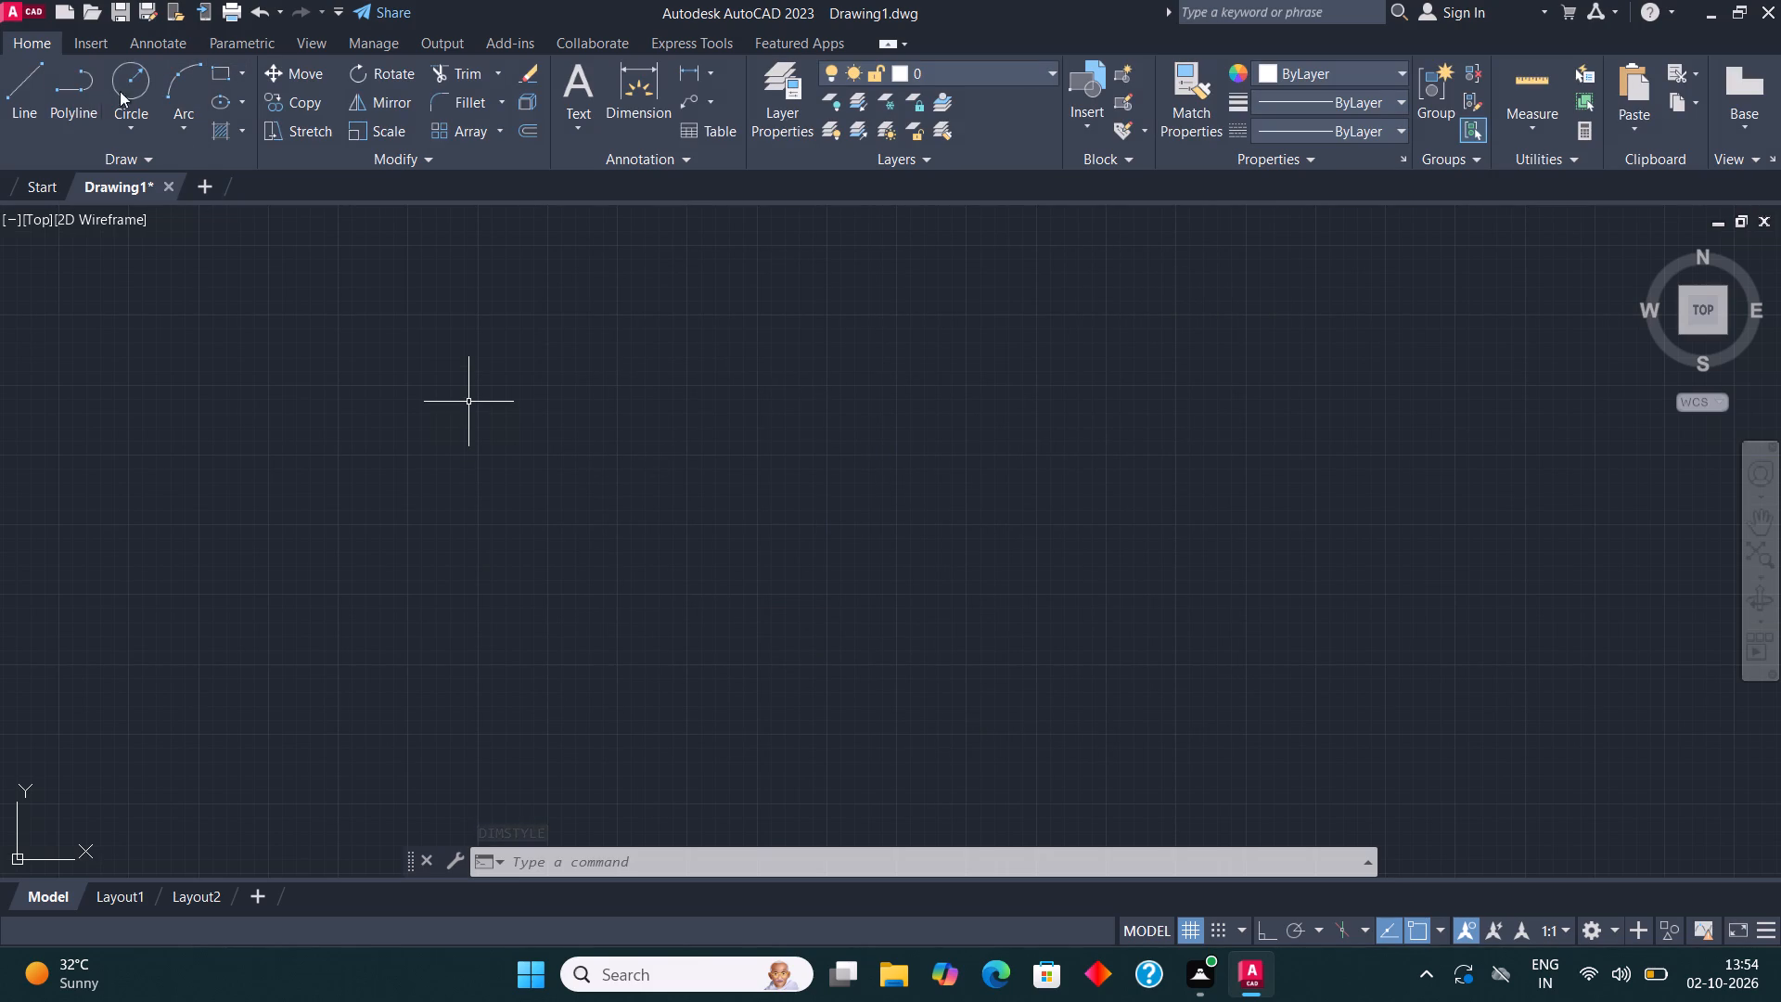
# Draw a closed rectangular outline 28' wide and 33' high from orthogonal lines in the empty model space.
pyautogui.click(19, 98)
pyautogui.click(384, 509)
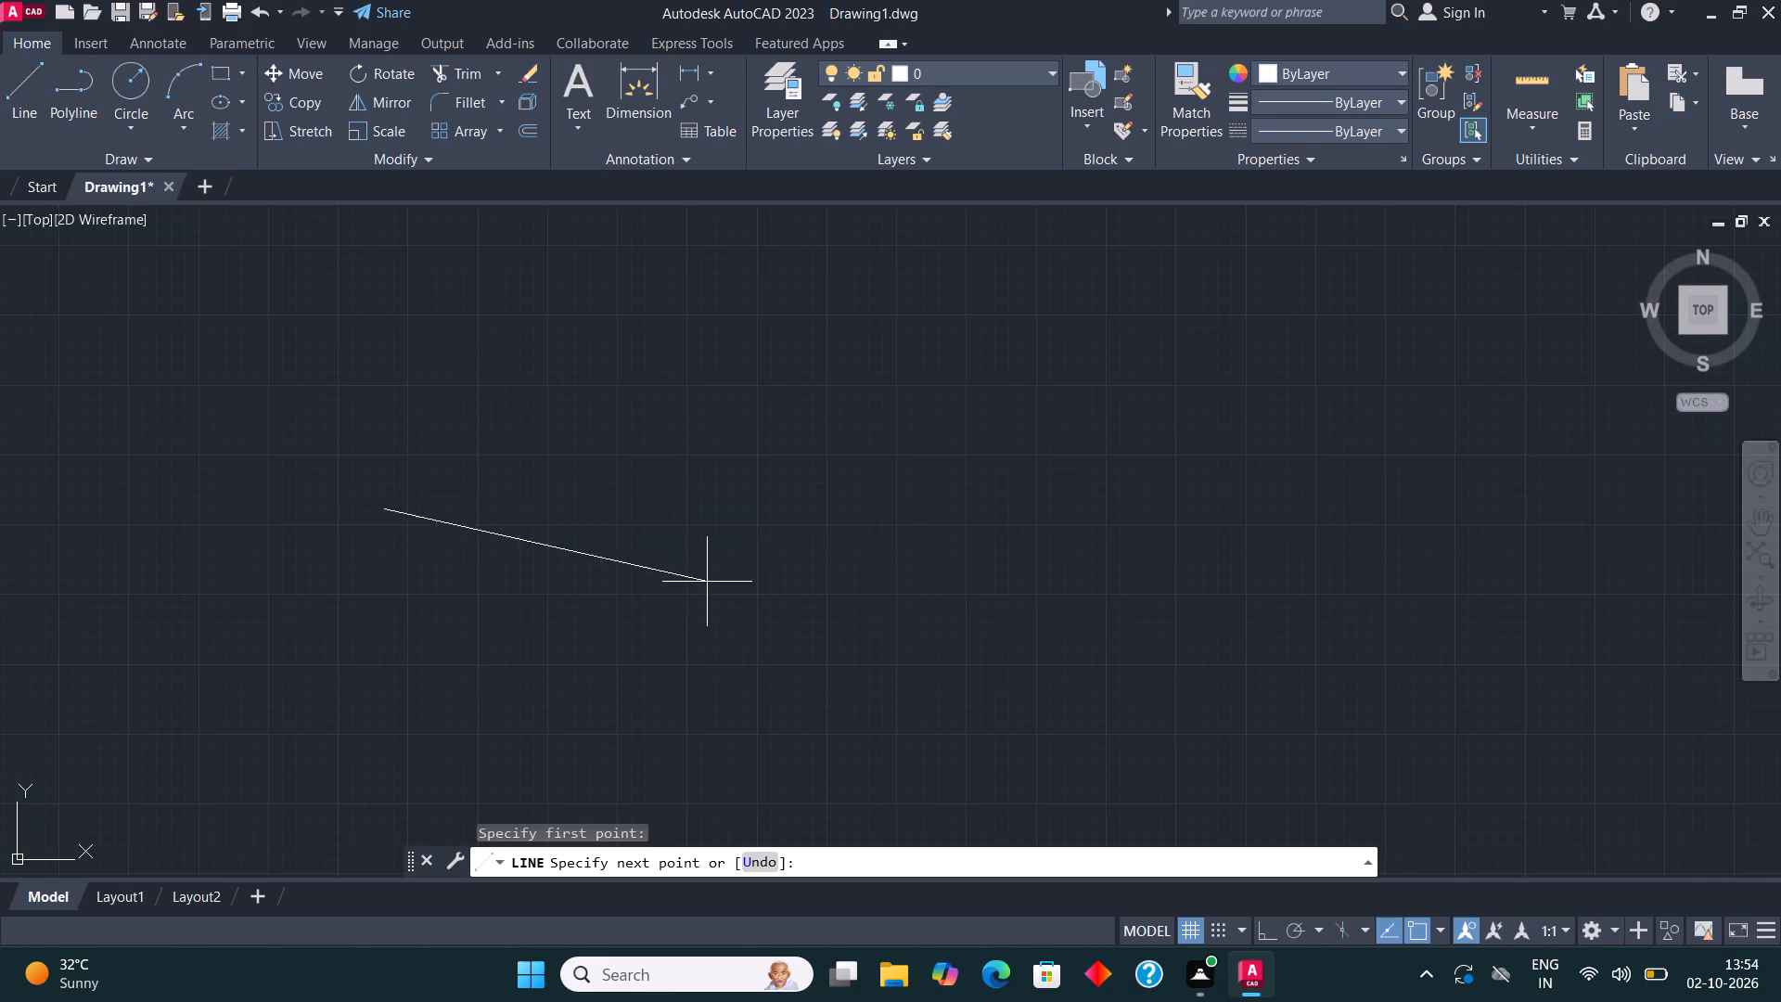
pyautogui.press('F8')
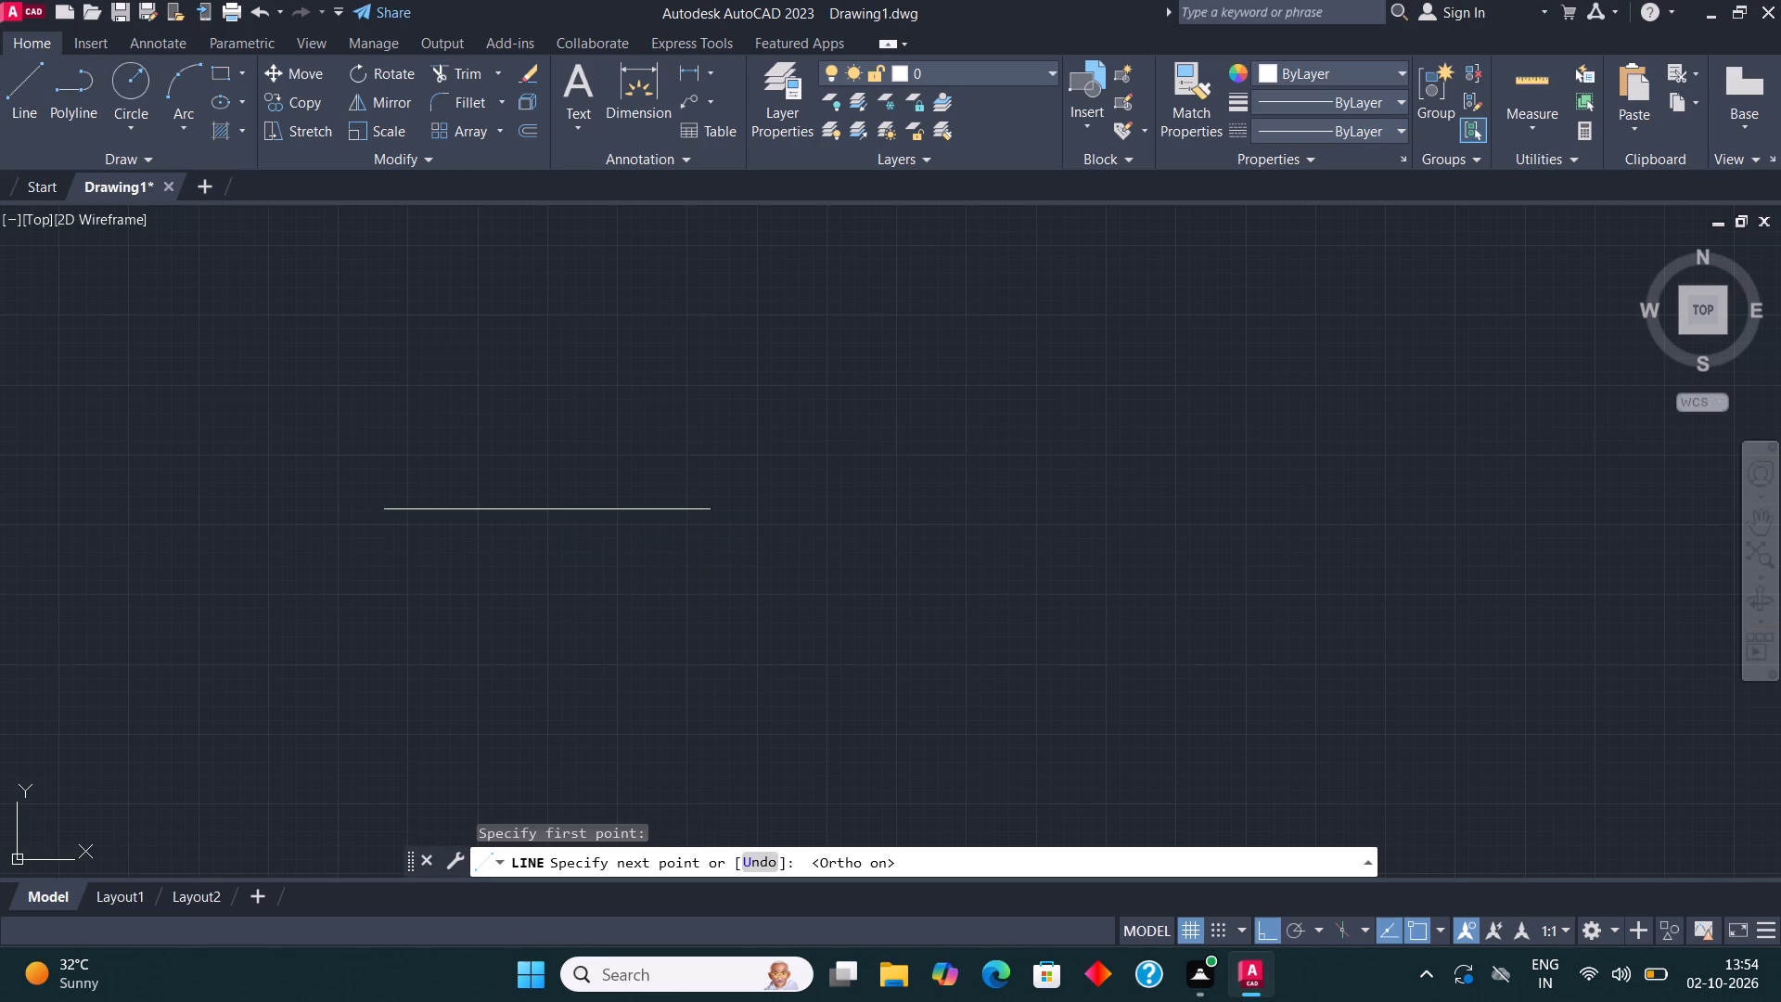
pyautogui.write("28'")
pyautogui.press('Return')
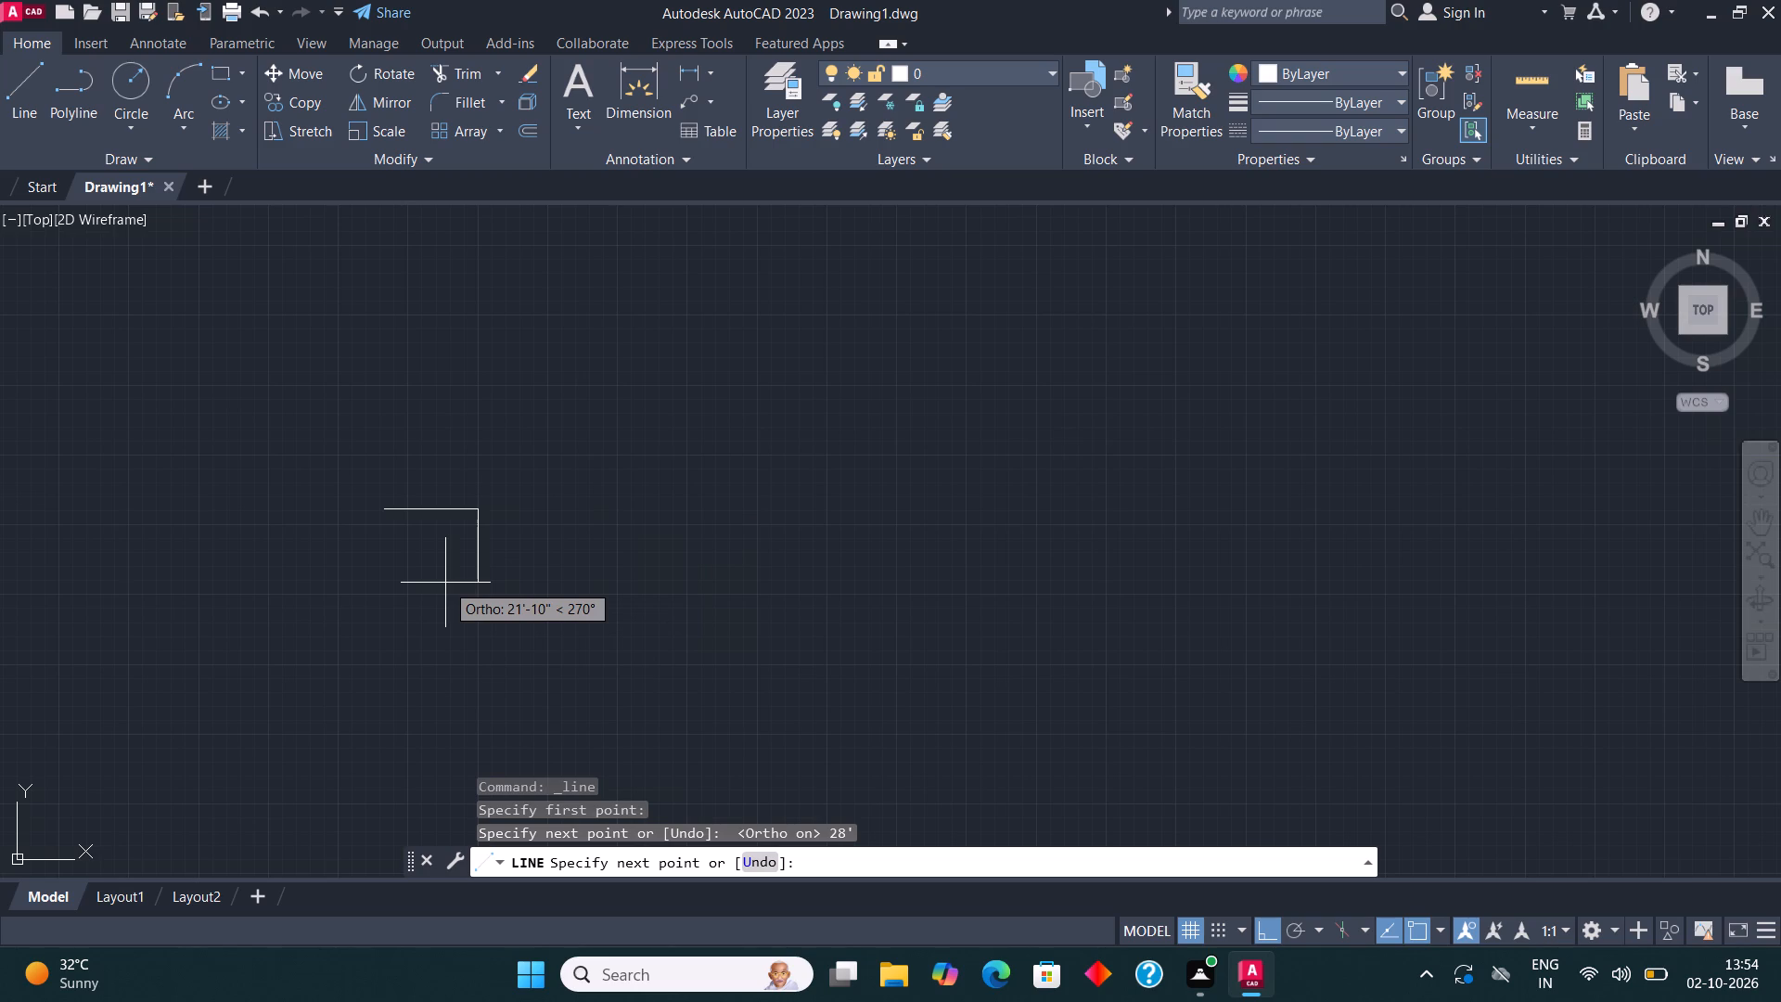
pyautogui.write("33'")
pyautogui.press('Return')
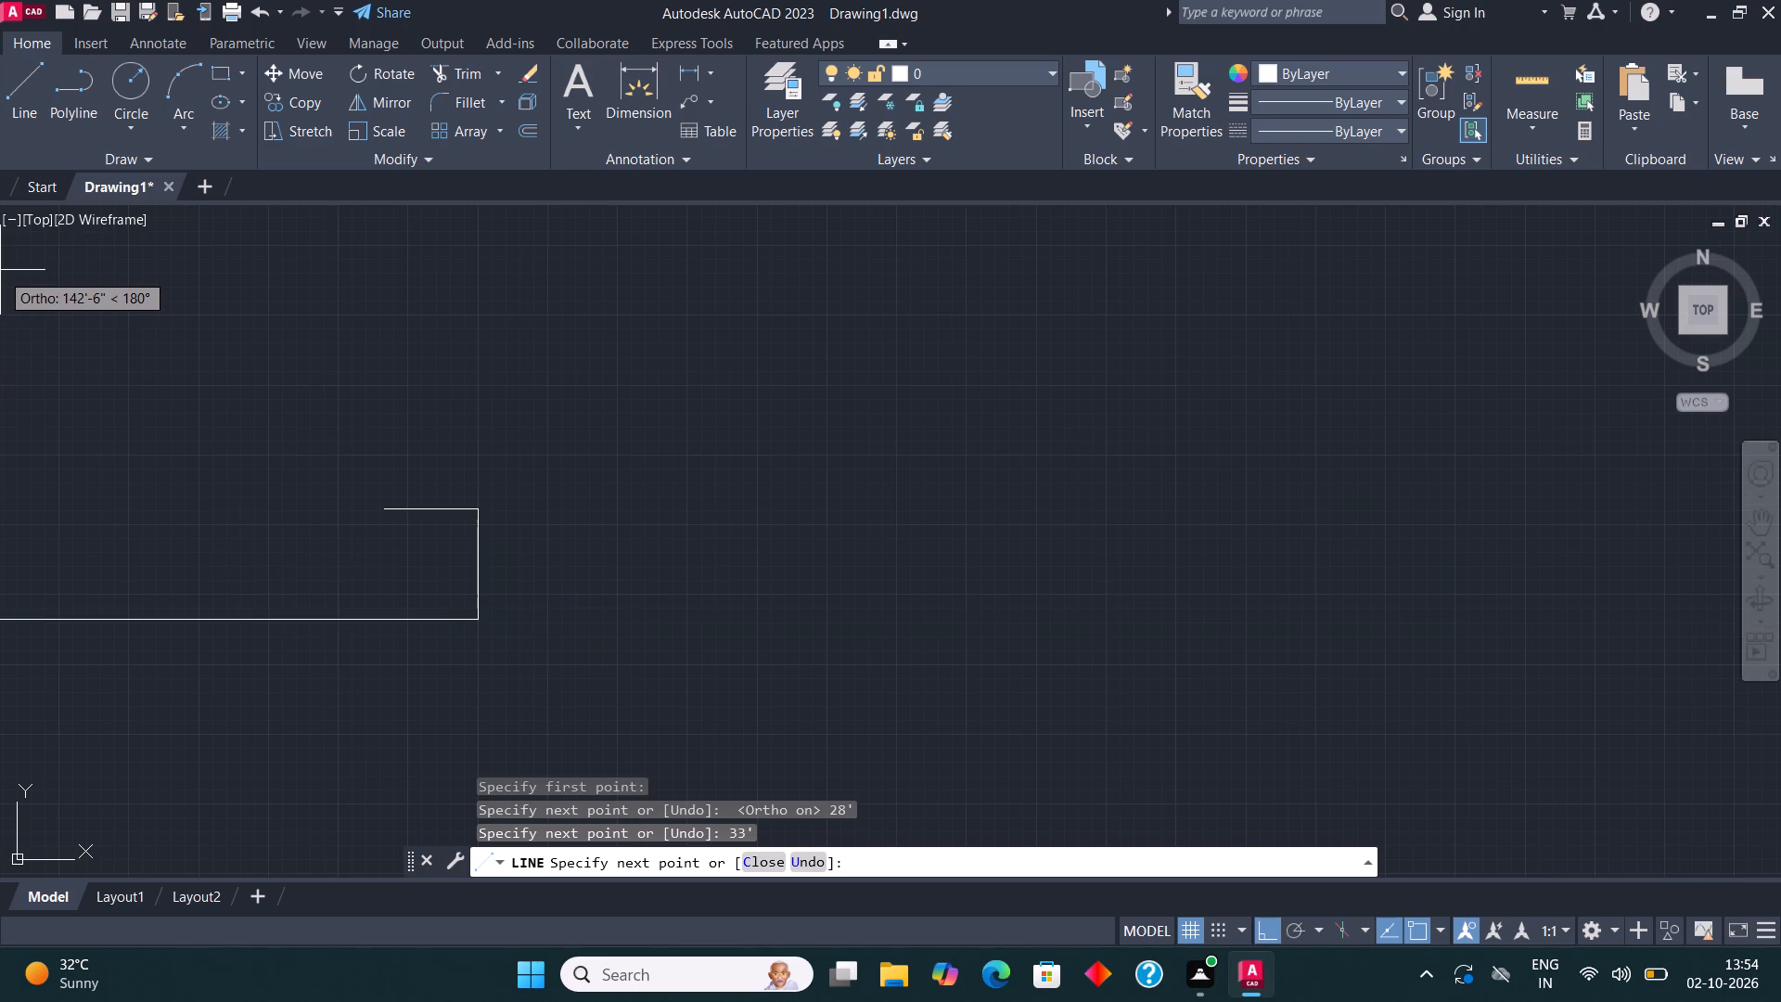
pyautogui.write('28')
pyautogui.press("'")
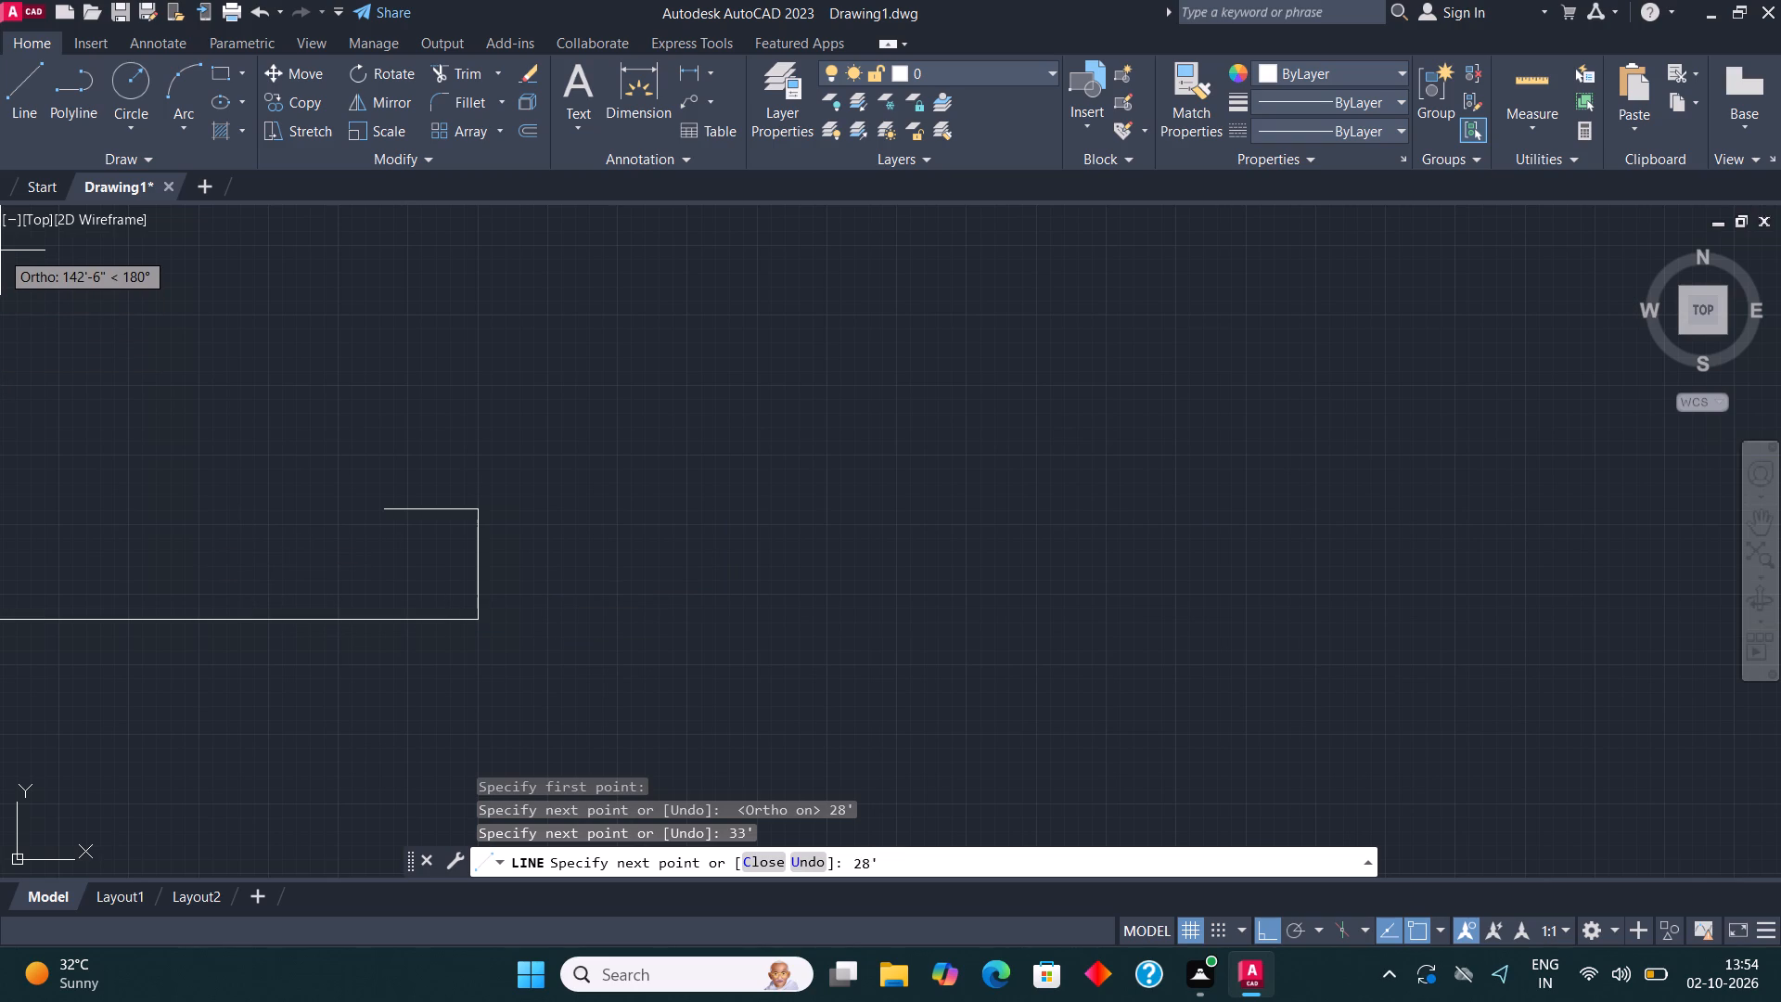
pyautogui.press('Return')
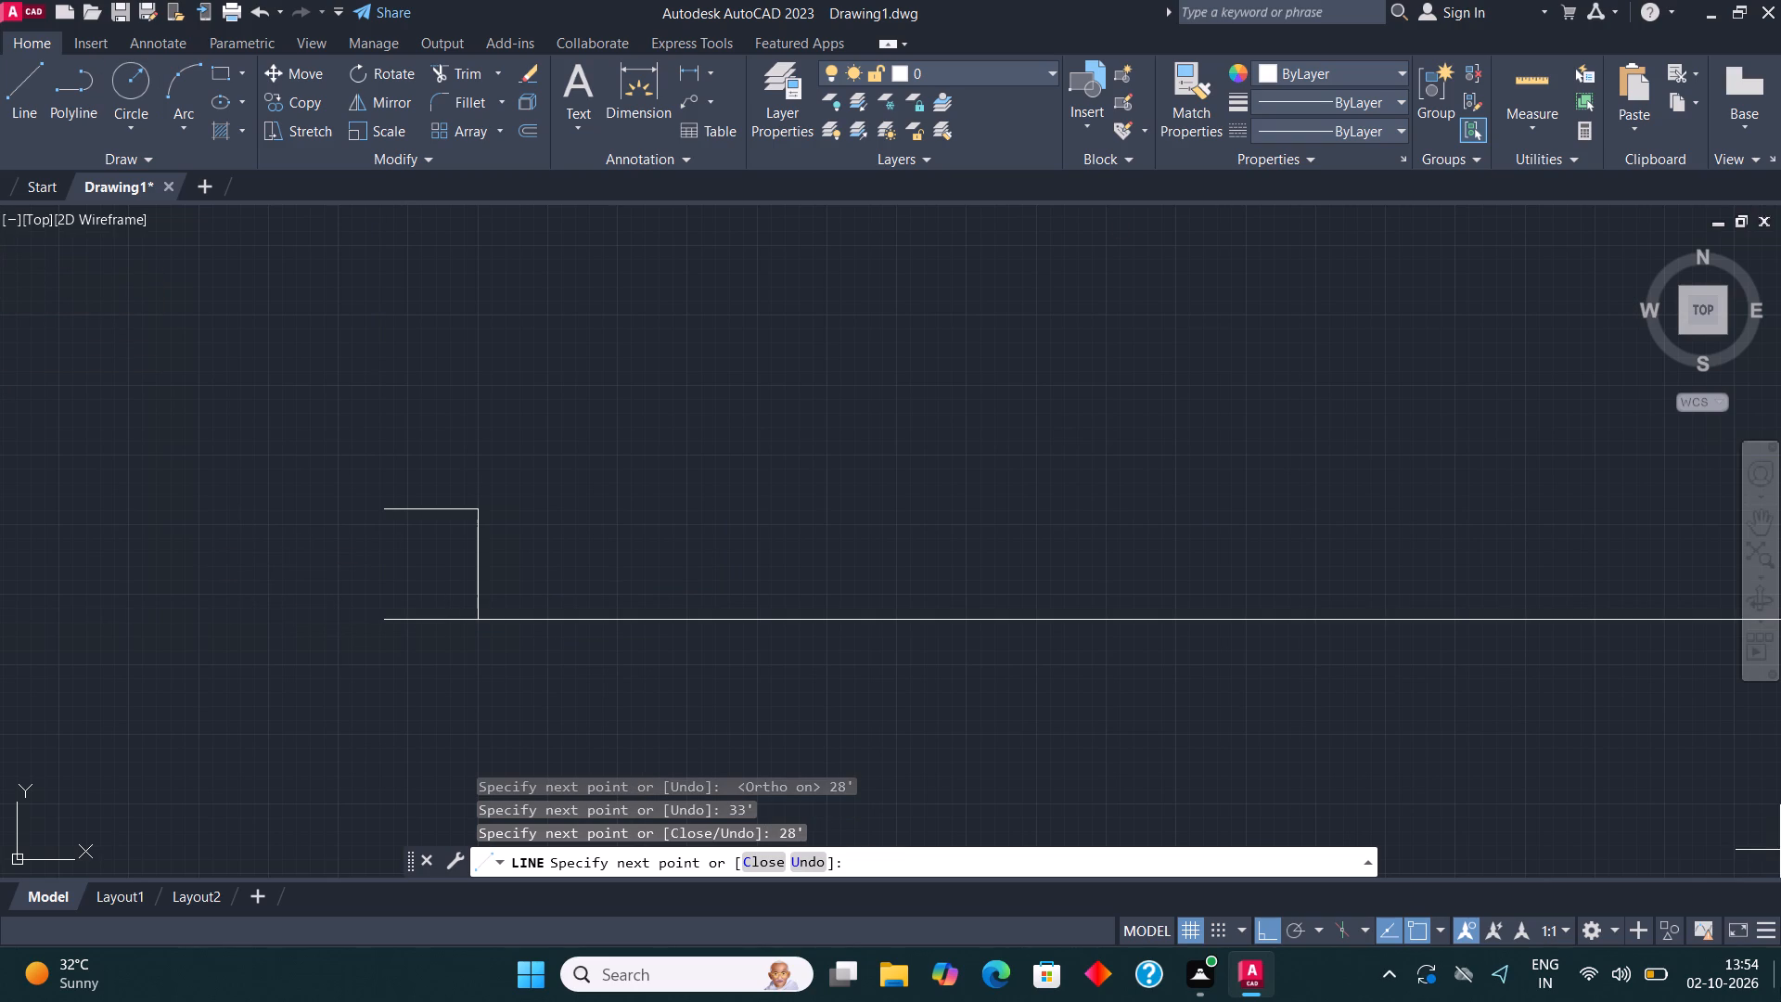
pyautogui.scroll(2, 416, 551)
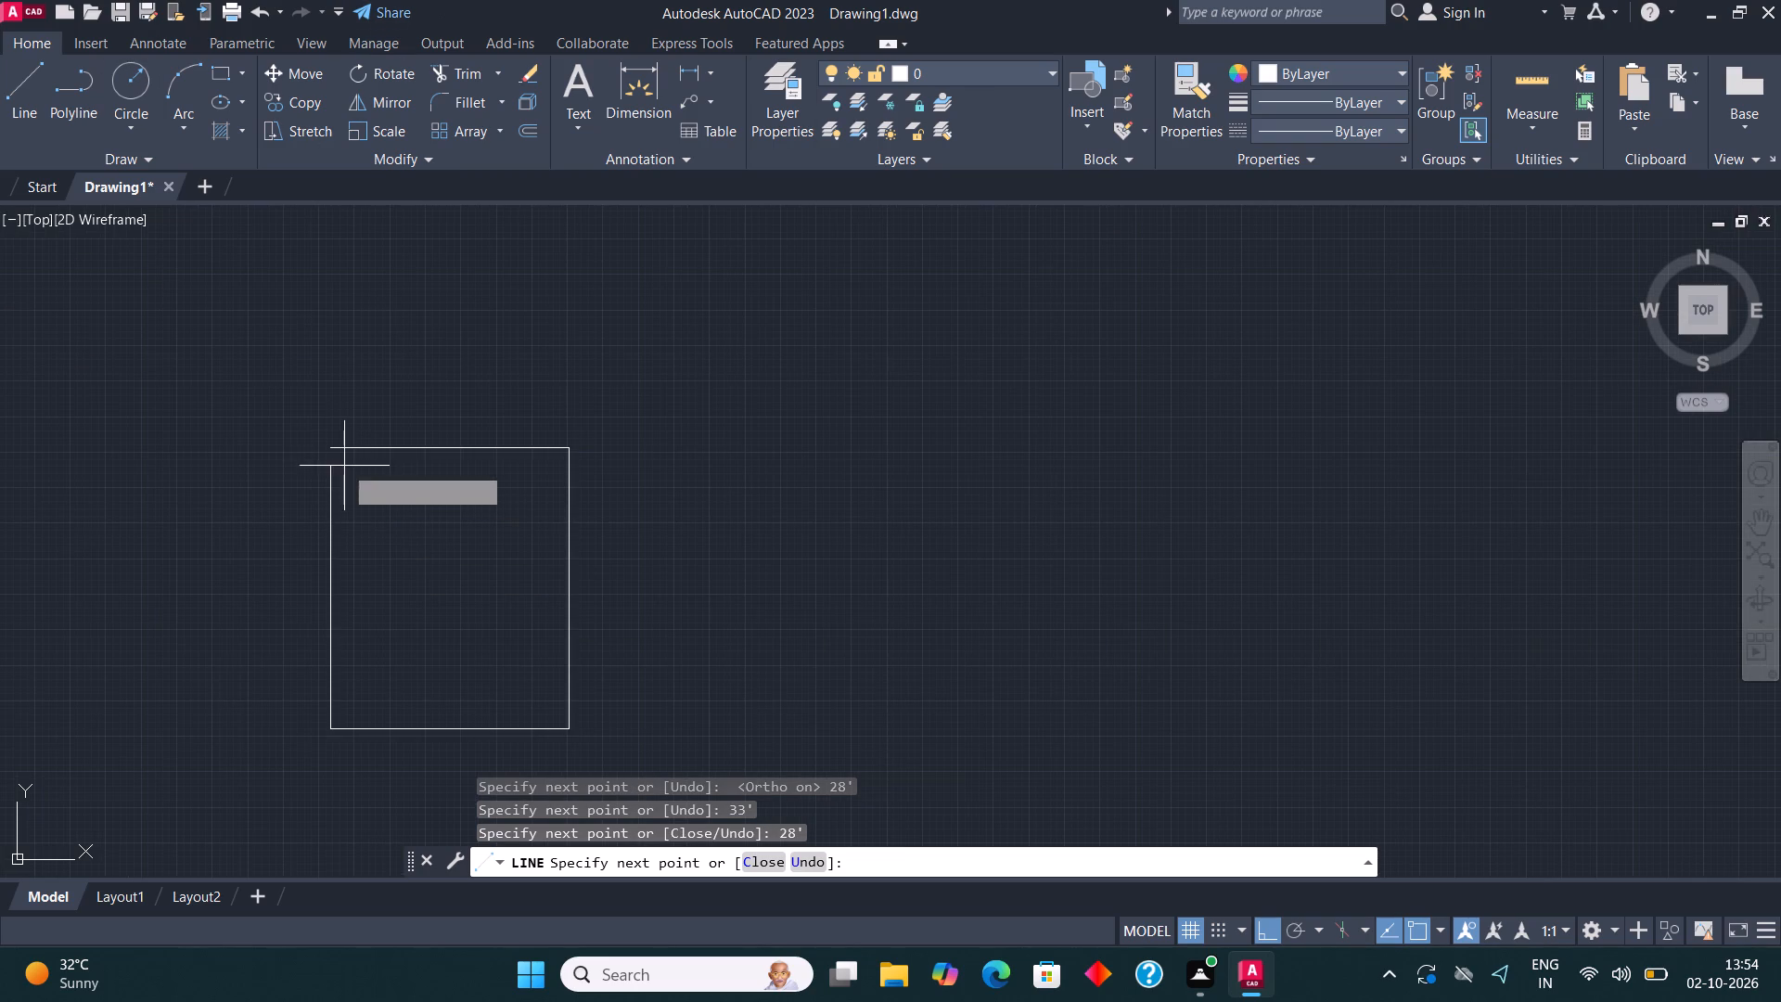
pyautogui.click(333, 443)
pyautogui.press('Escape')
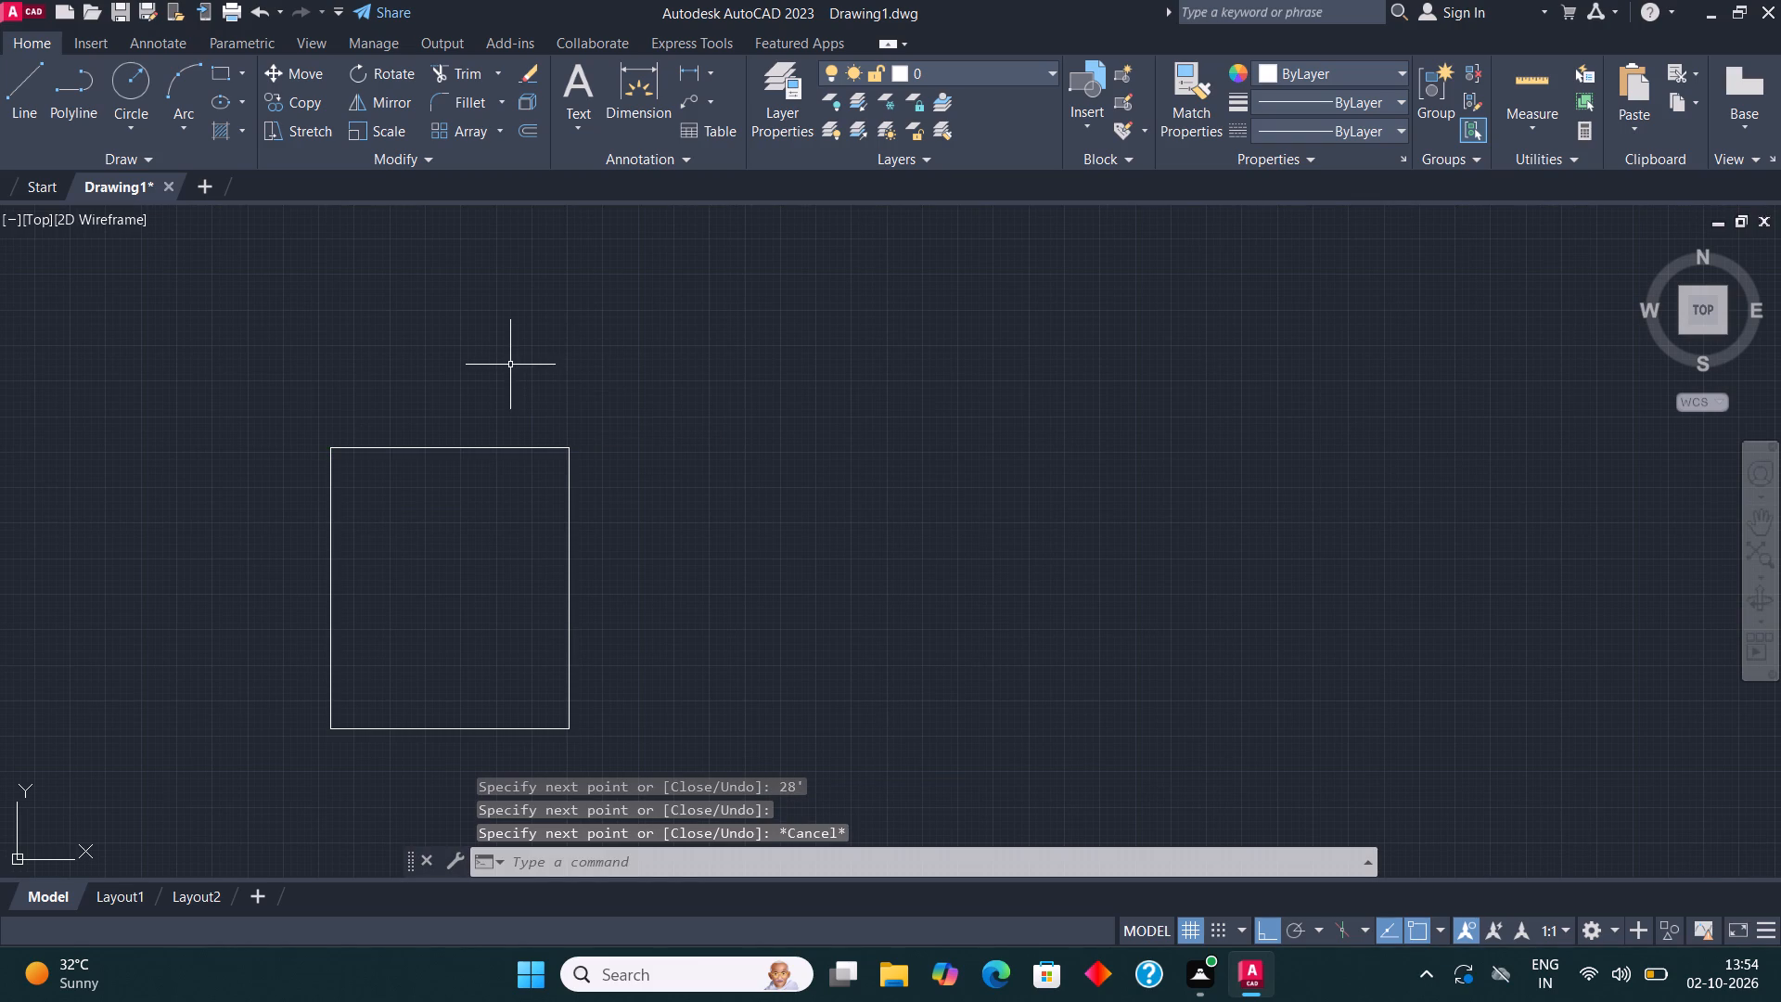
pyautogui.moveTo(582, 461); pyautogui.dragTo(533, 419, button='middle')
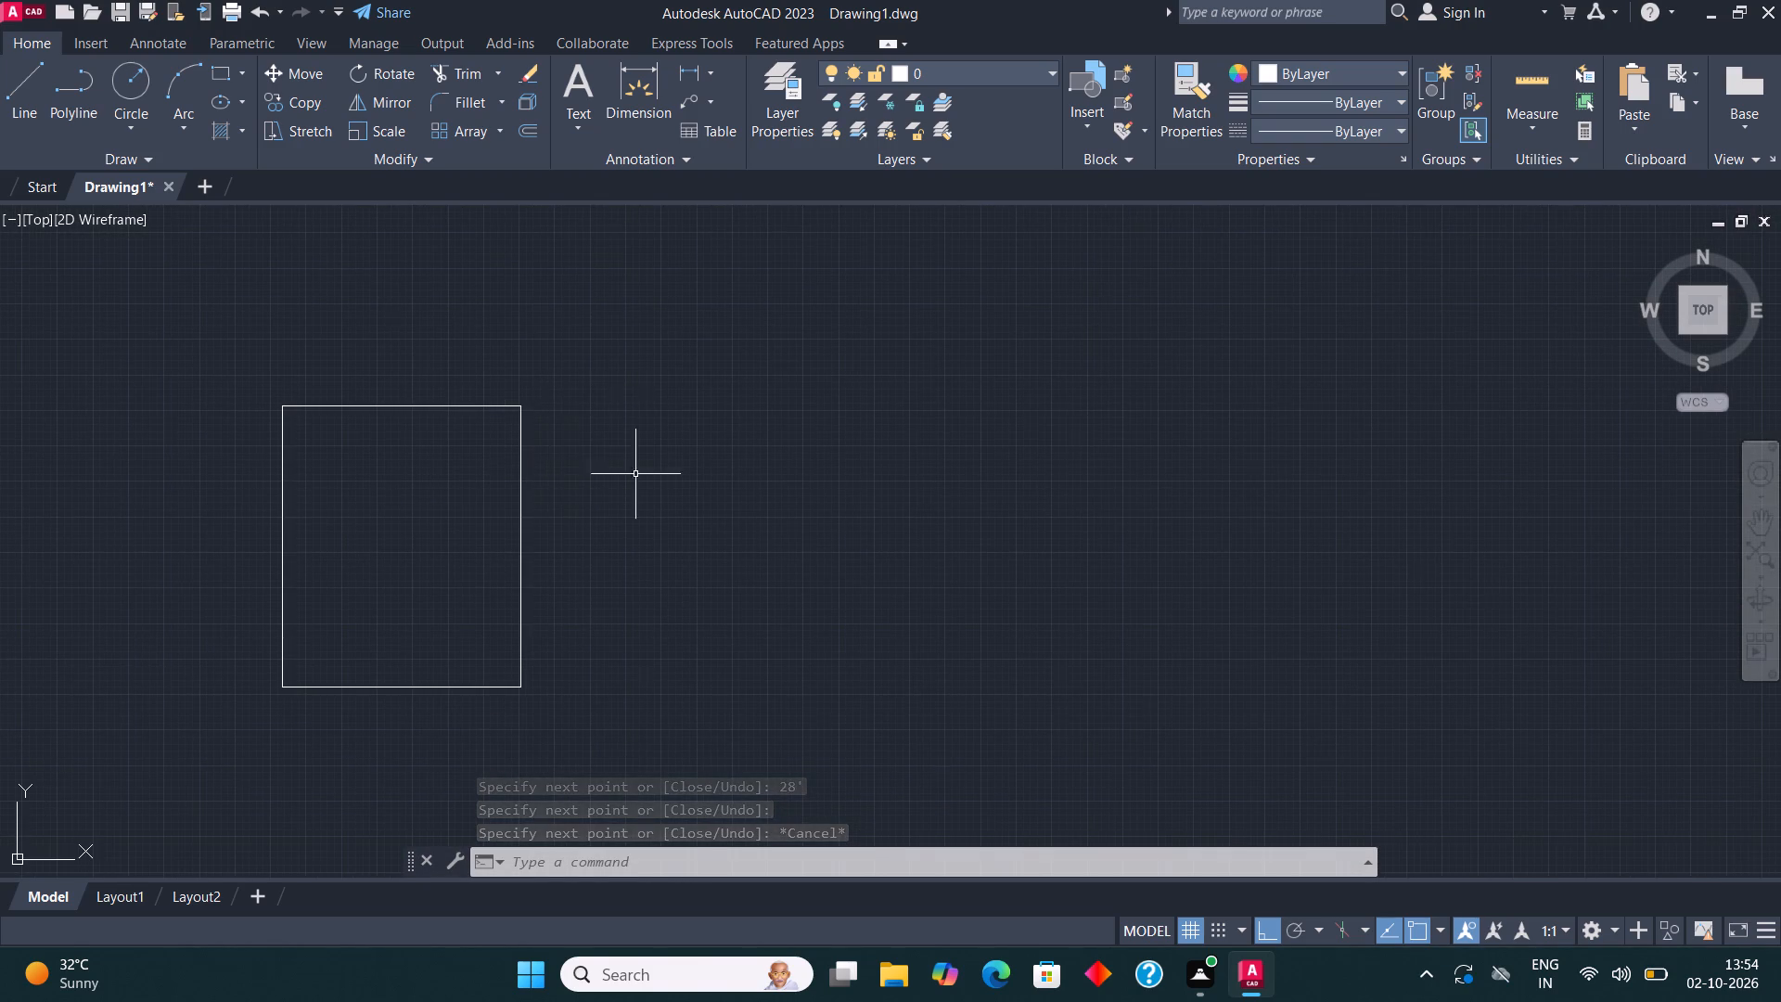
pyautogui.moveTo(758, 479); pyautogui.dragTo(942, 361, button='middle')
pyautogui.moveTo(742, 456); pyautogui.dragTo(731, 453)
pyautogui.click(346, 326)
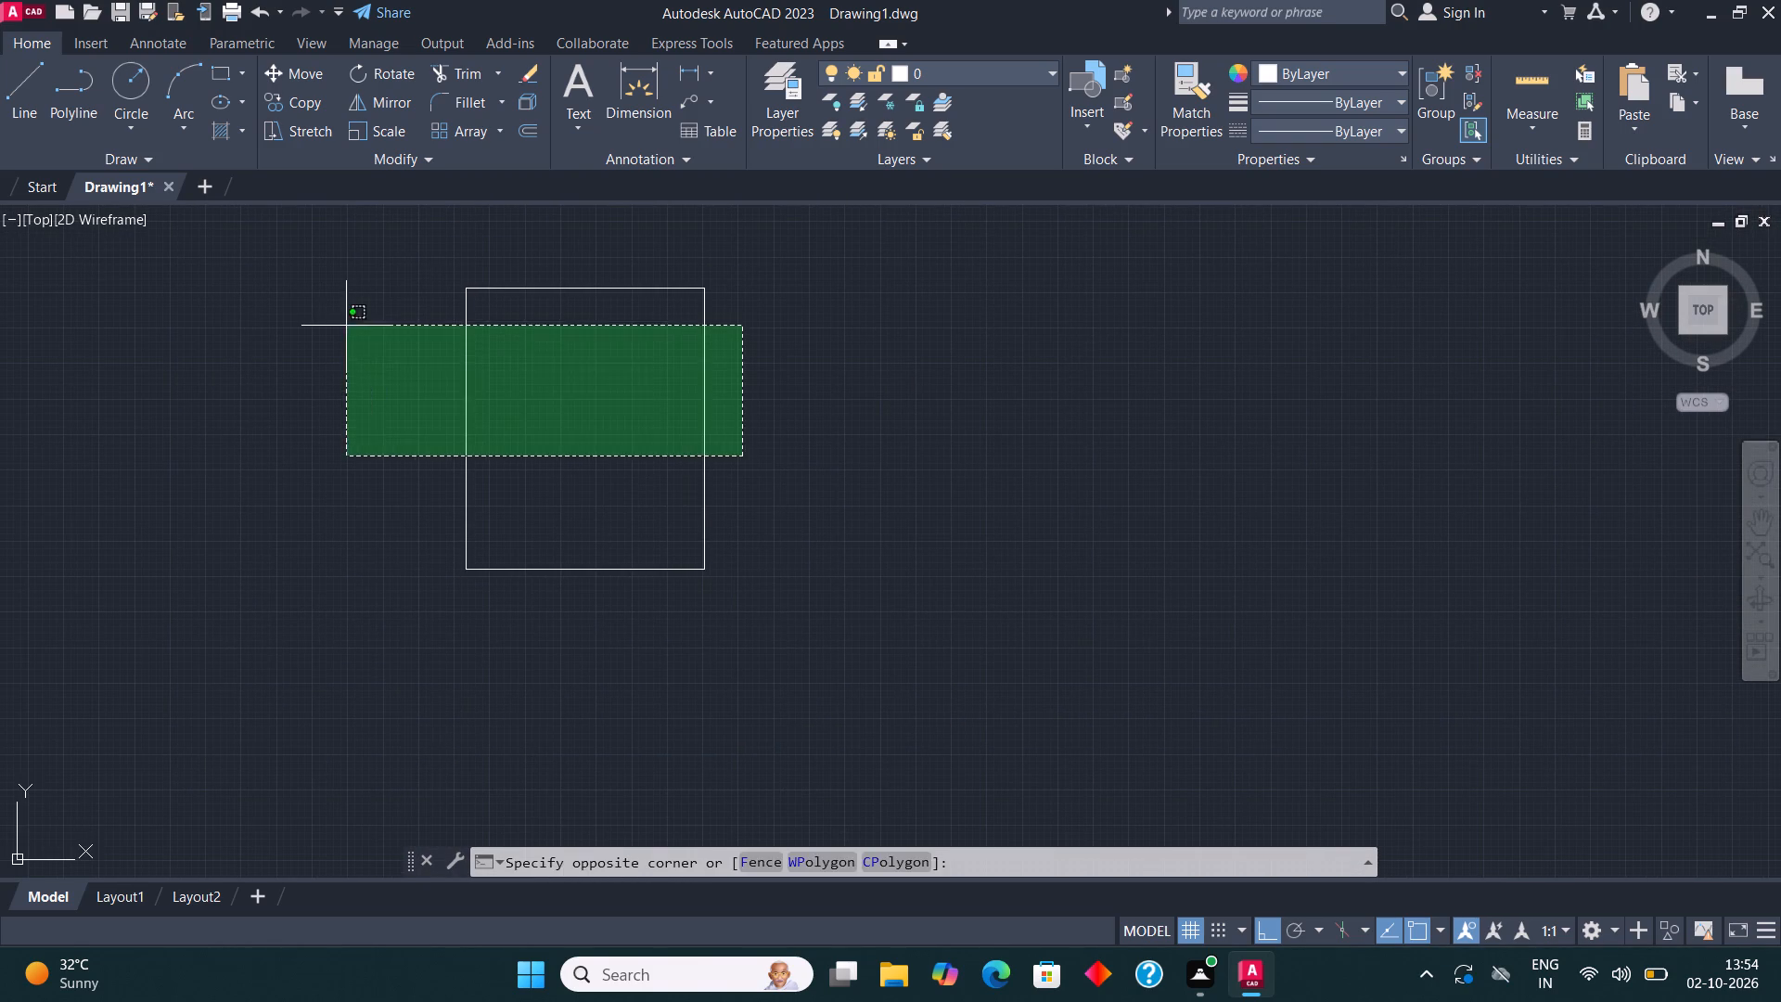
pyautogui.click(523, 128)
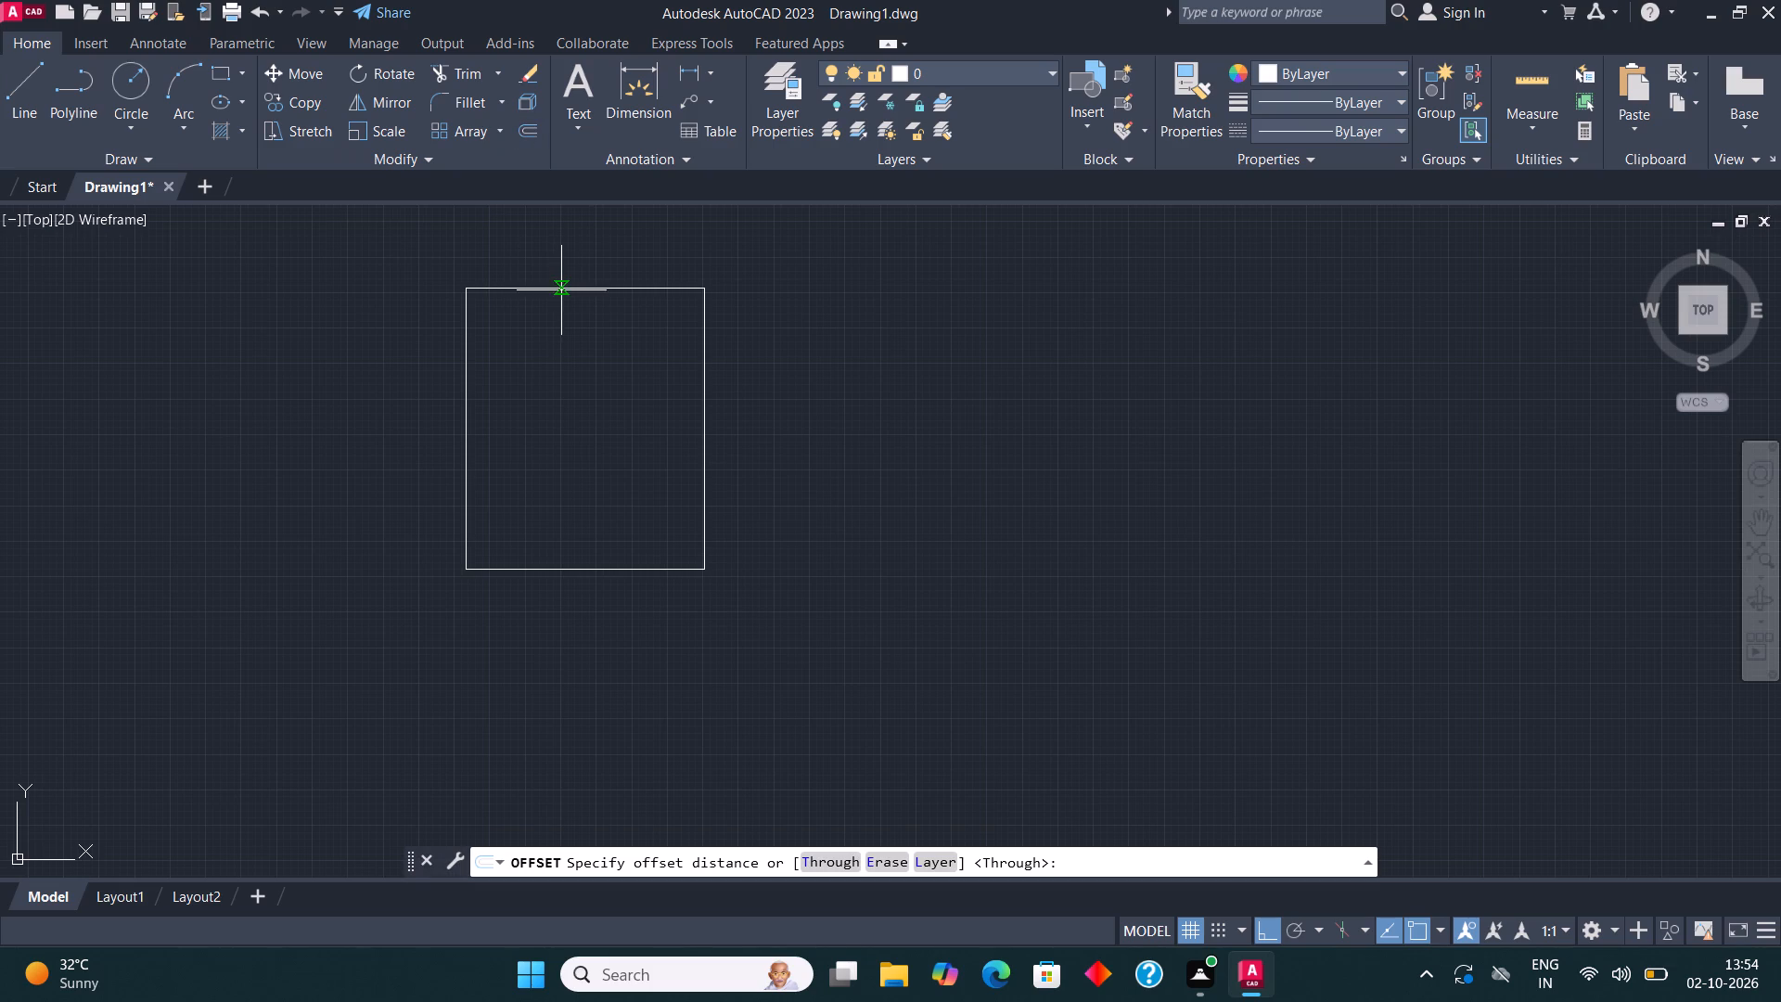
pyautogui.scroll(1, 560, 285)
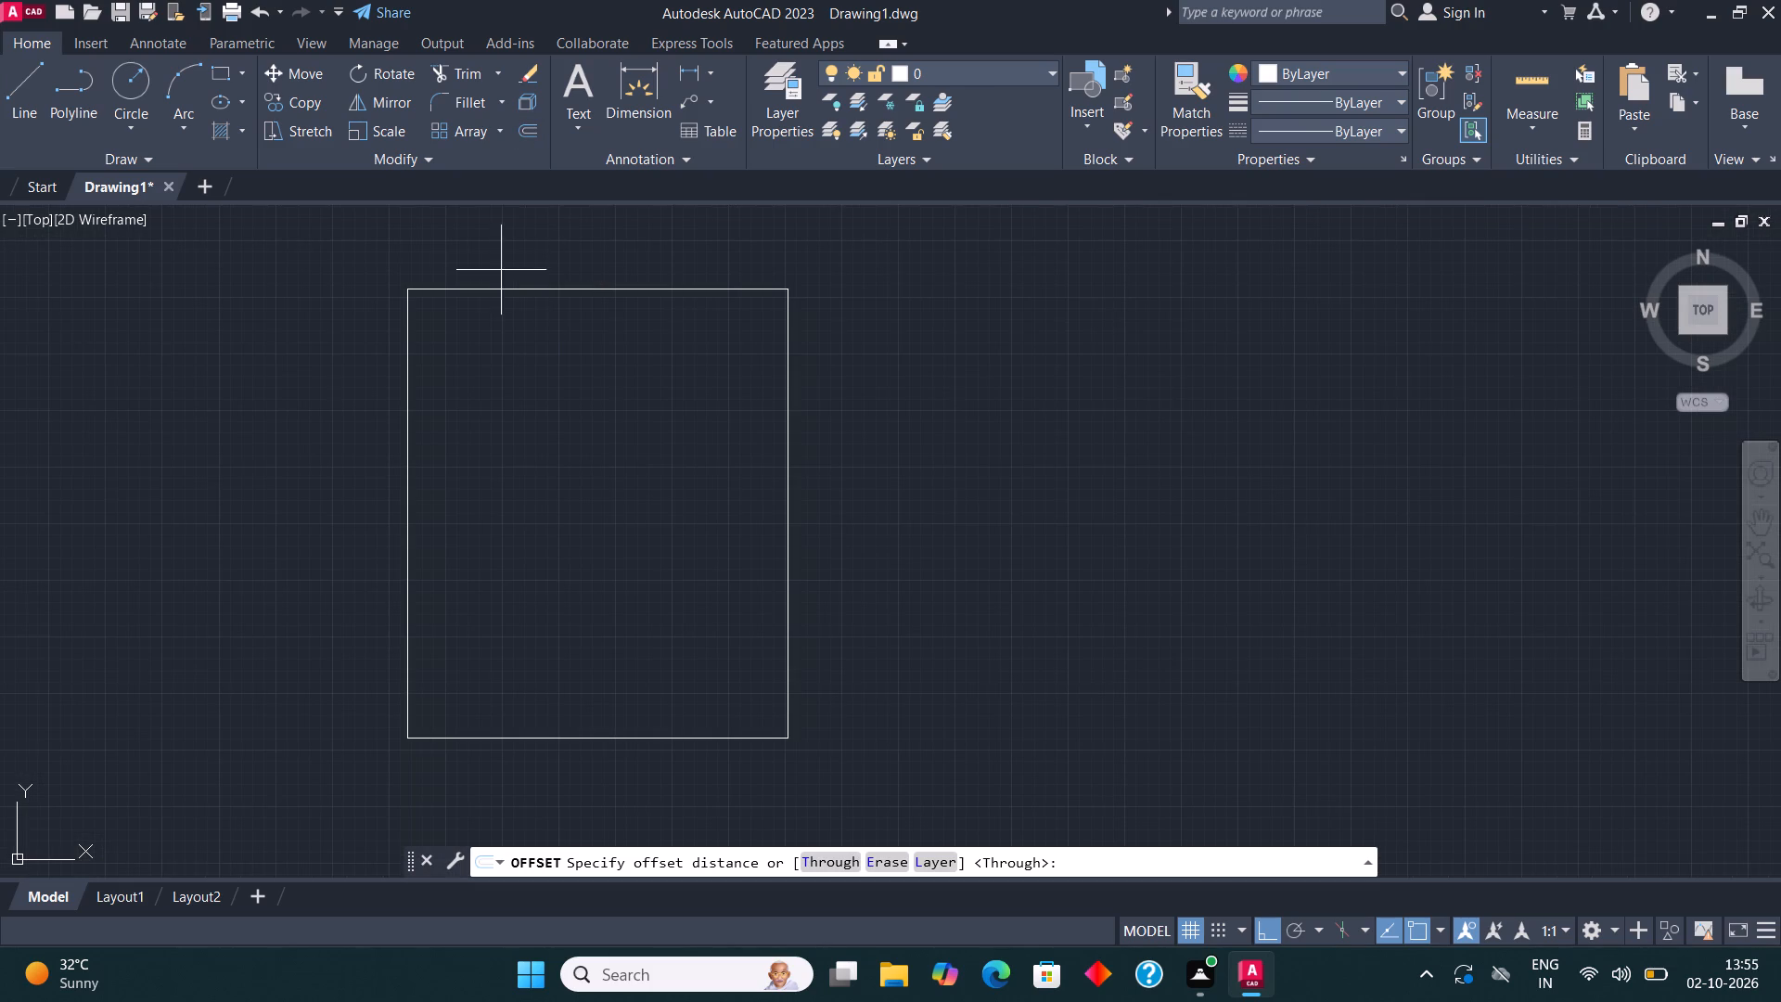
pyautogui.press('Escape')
# Trace the 28' by 33' line outline with a single rectangle snapped to its opposite corners.
pyautogui.click(214, 66)
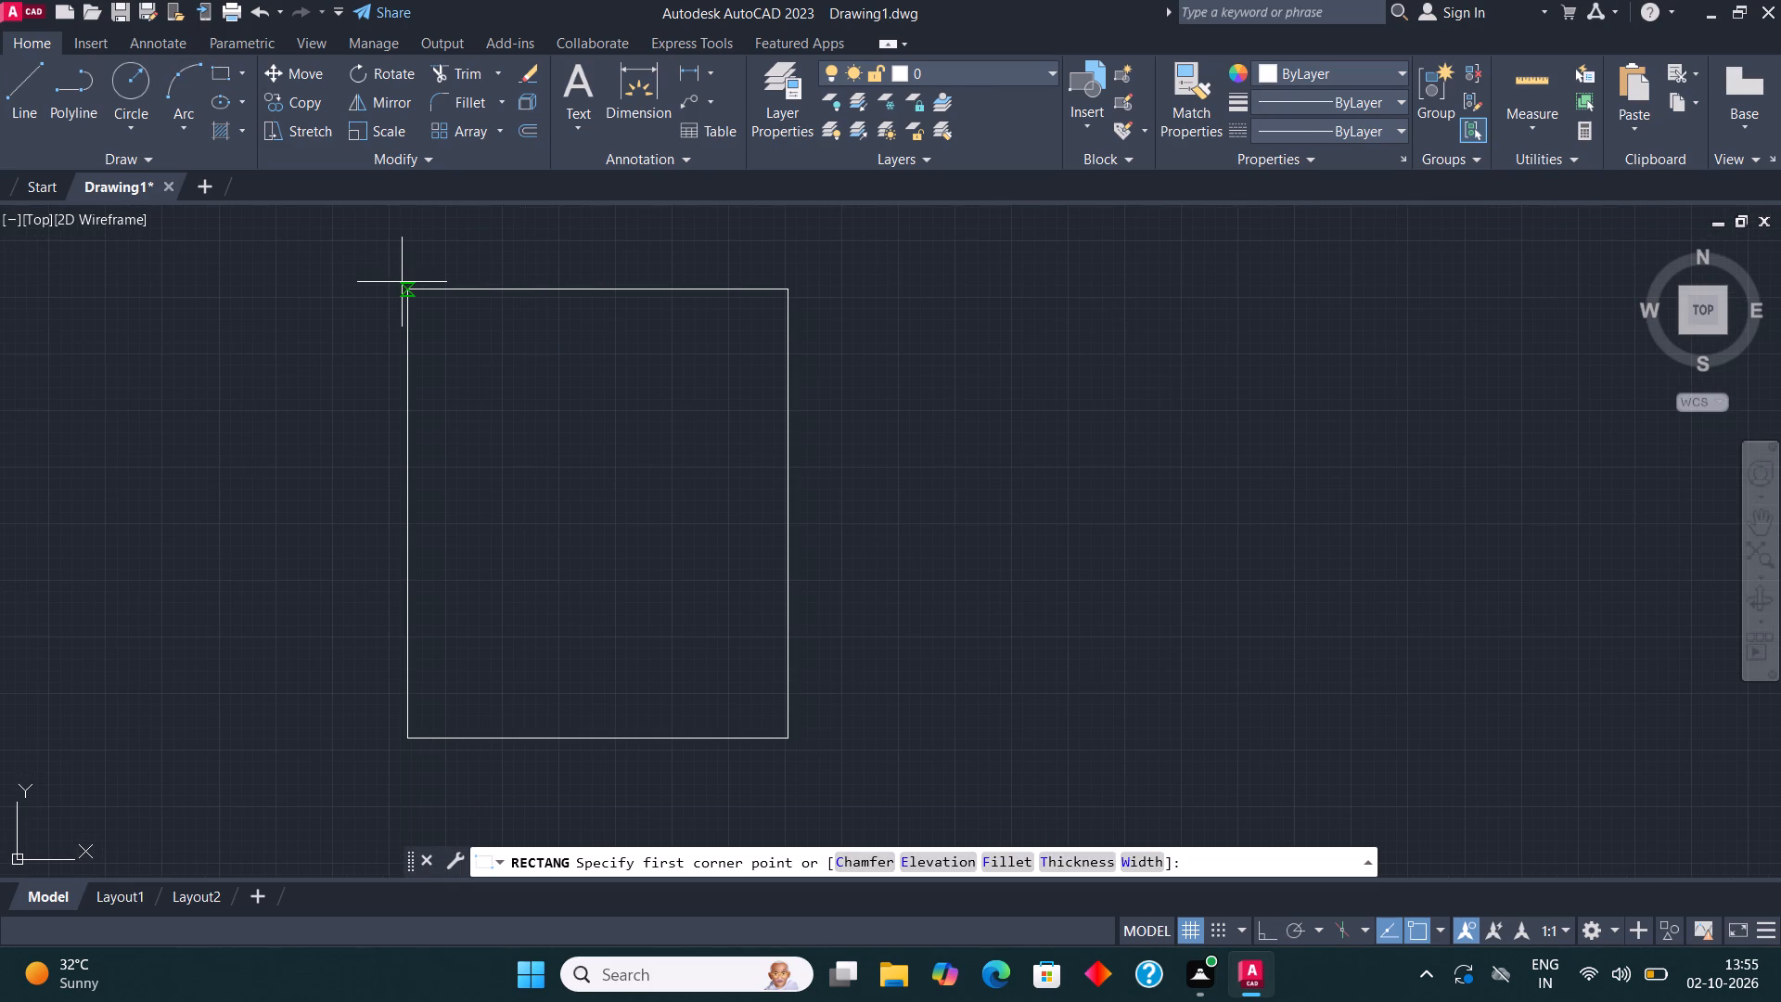
pyautogui.click(402, 282)
pyautogui.click(791, 746)
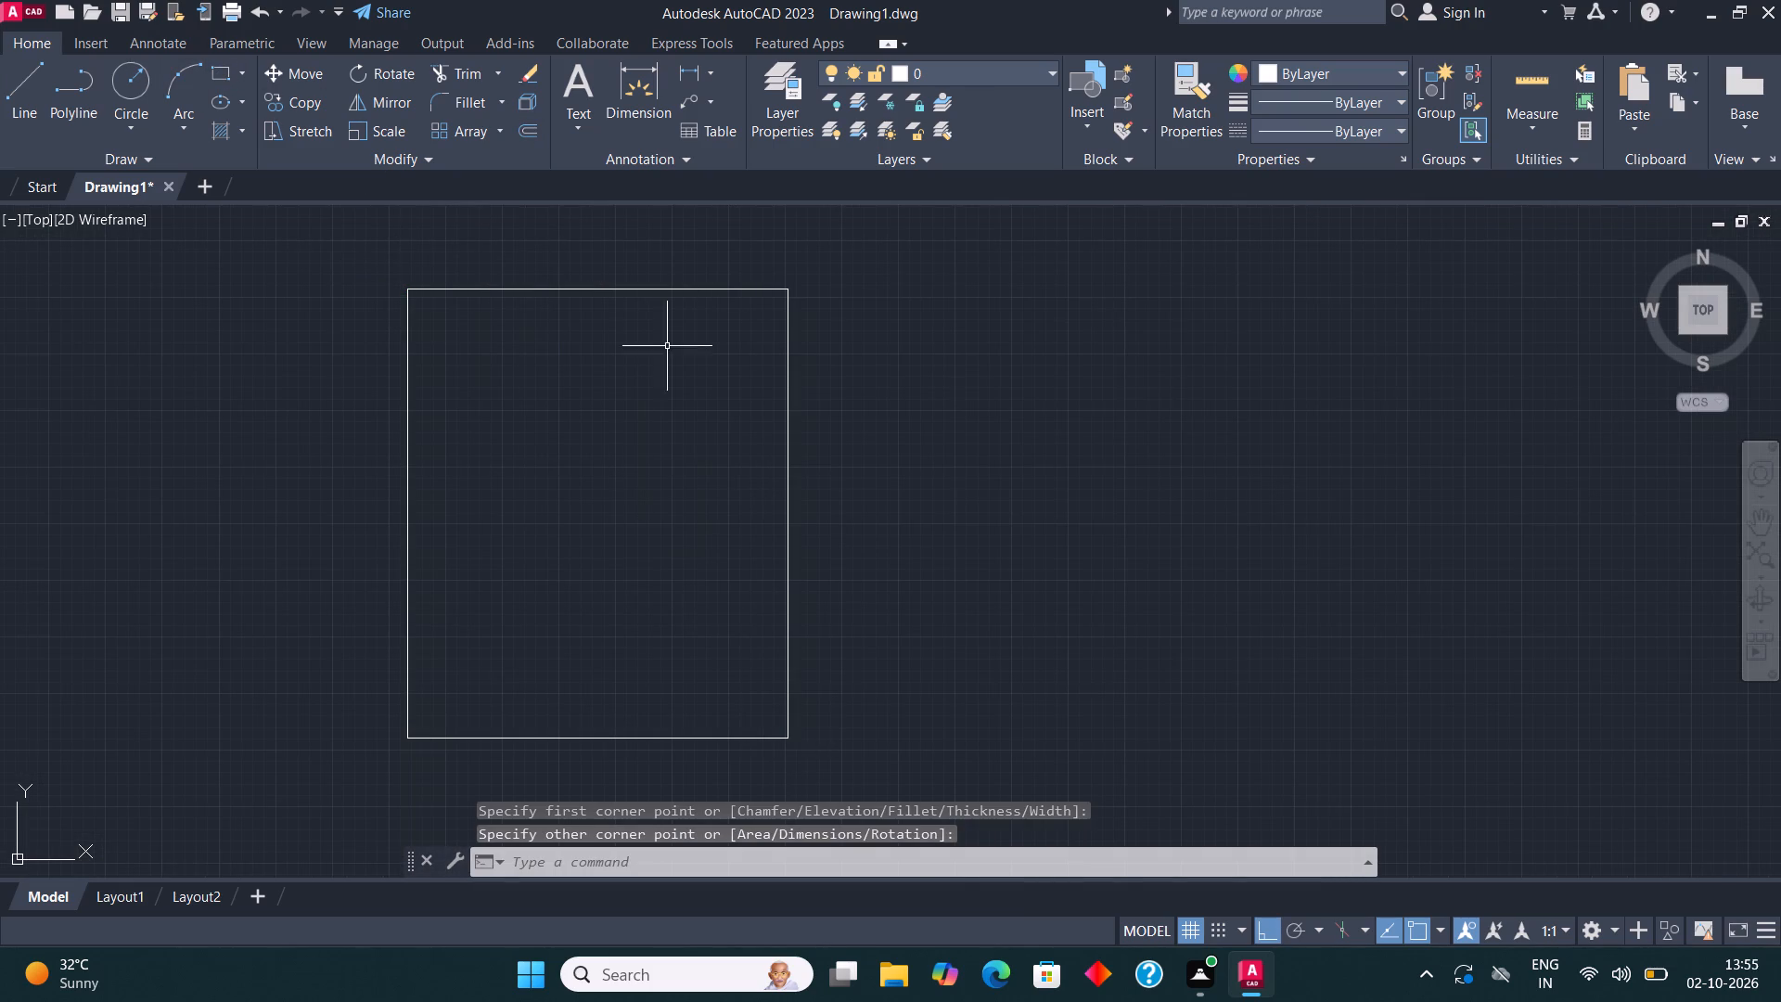
# Offset the 28' by 33' rectangle 9" inward to form the outer wall thickness.
pyautogui.click(624, 289)
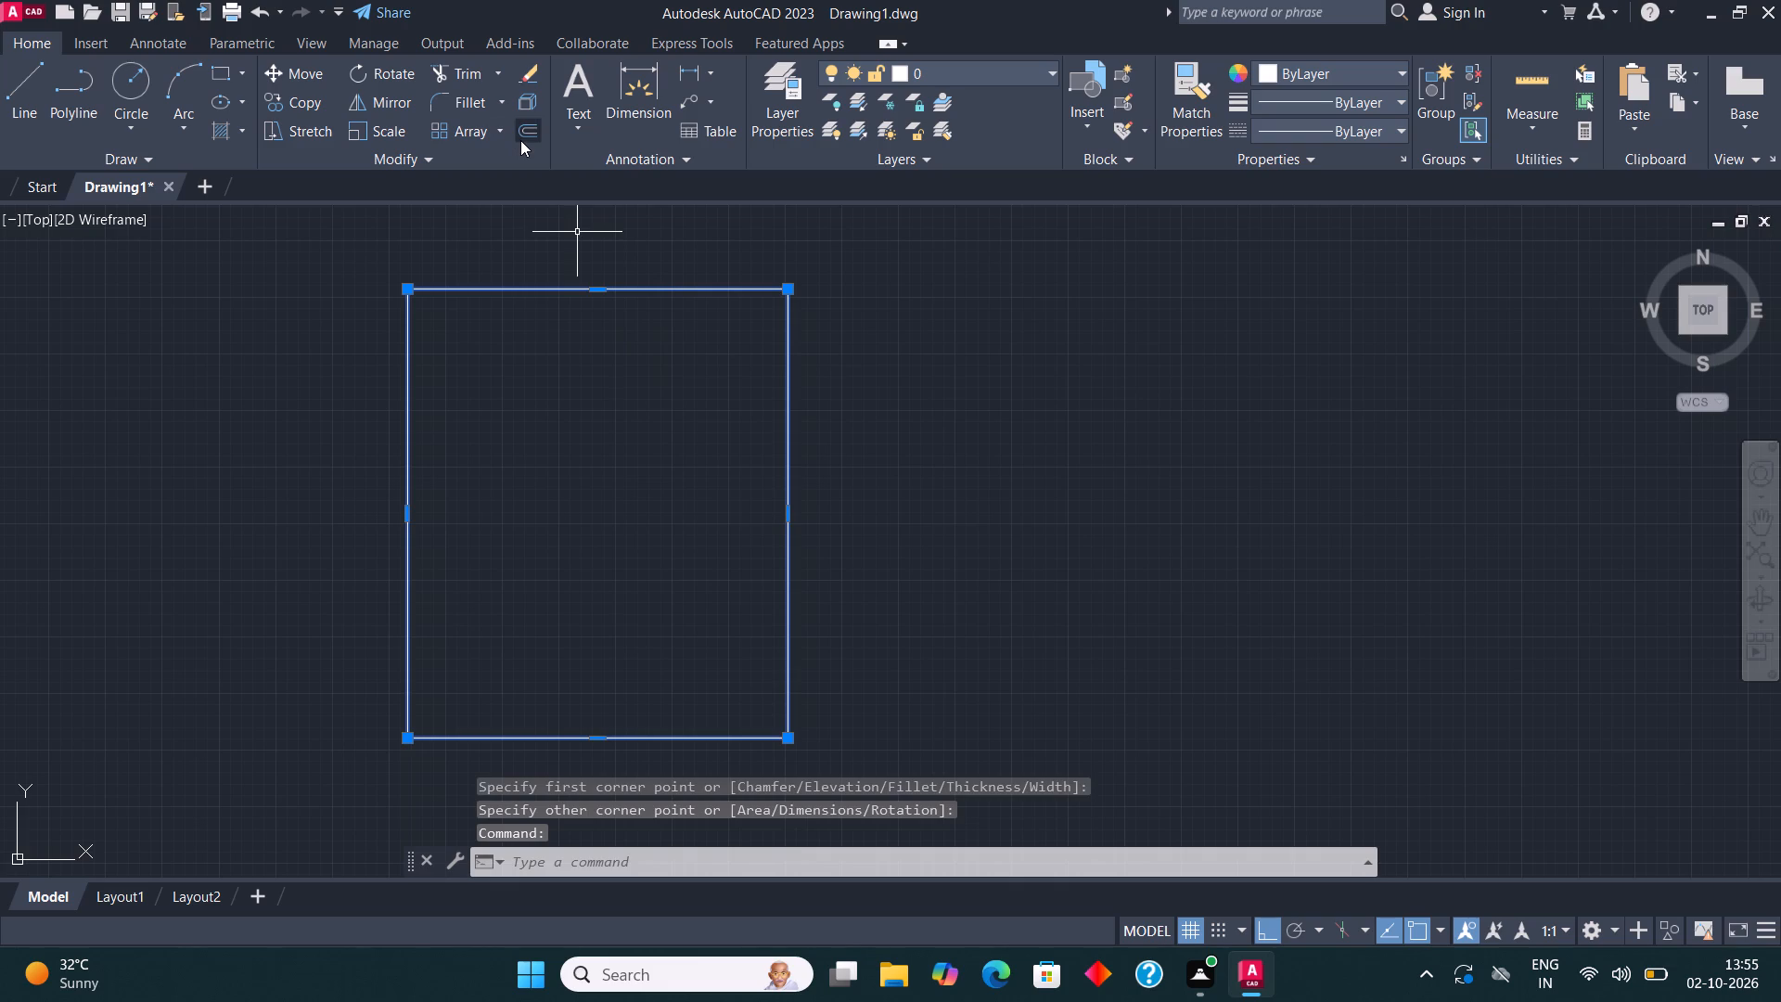
pyautogui.click(520, 140)
pyautogui.click(549, 290)
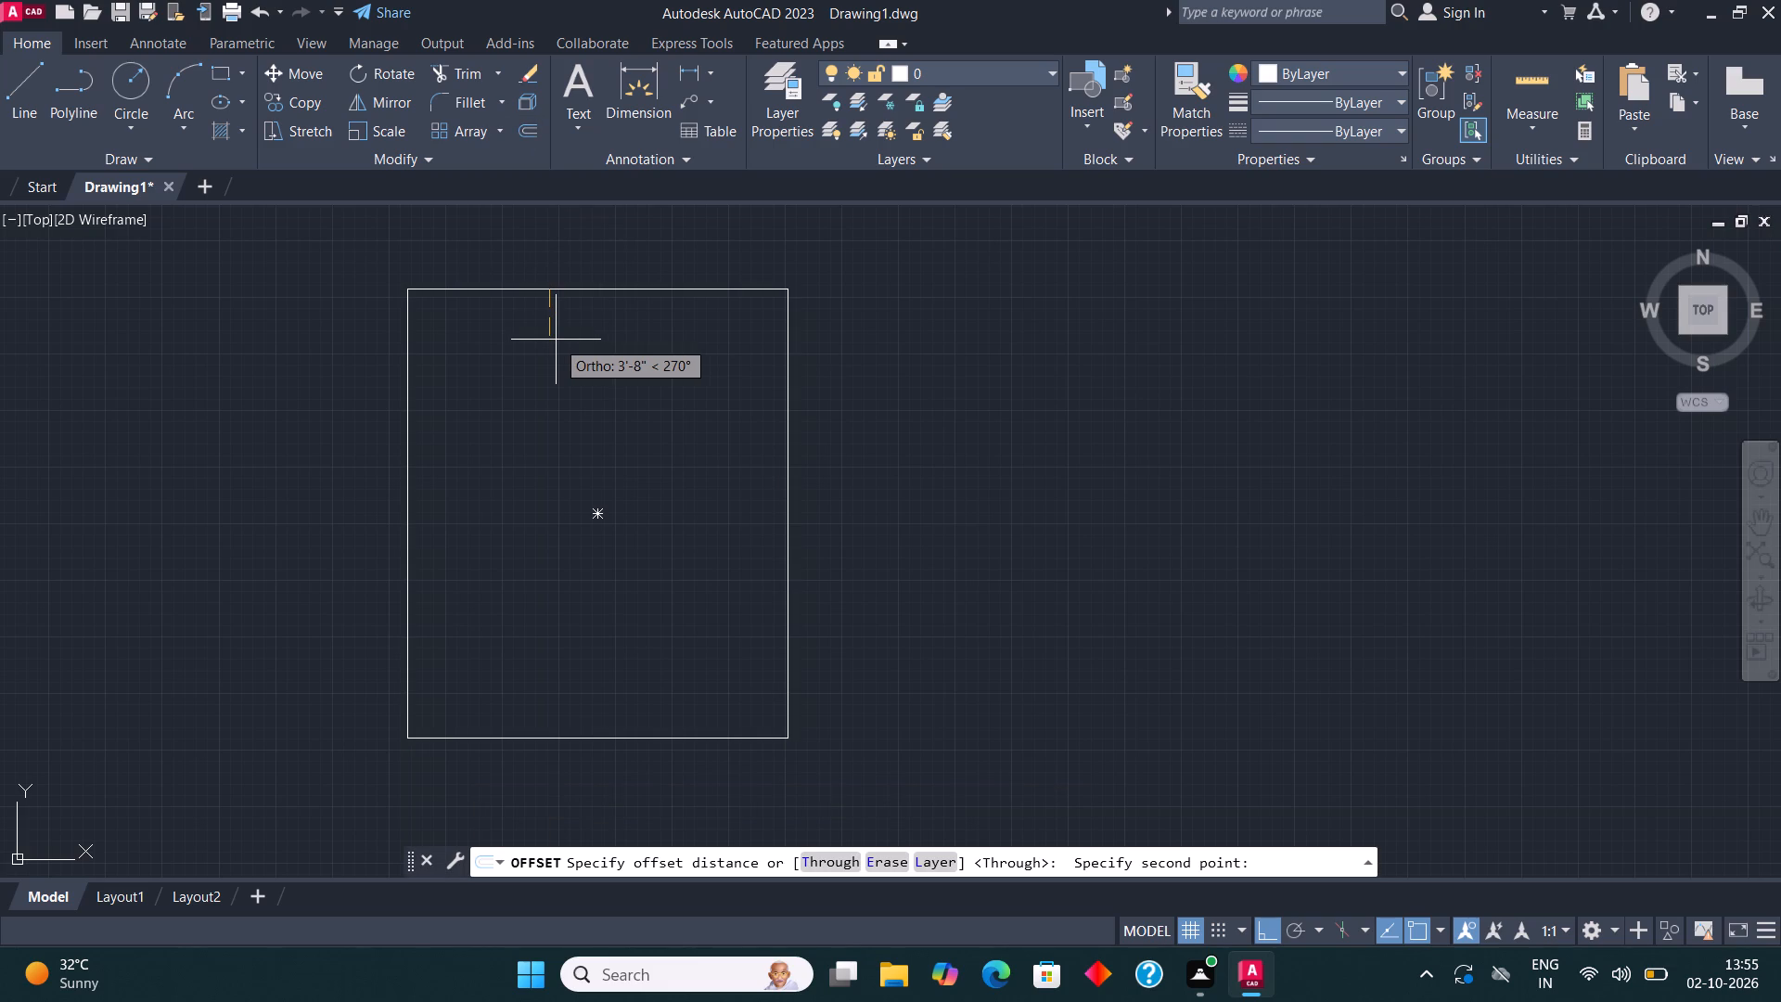
pyautogui.write('9"')
pyautogui.press('Return')
pyautogui.click(556, 340)
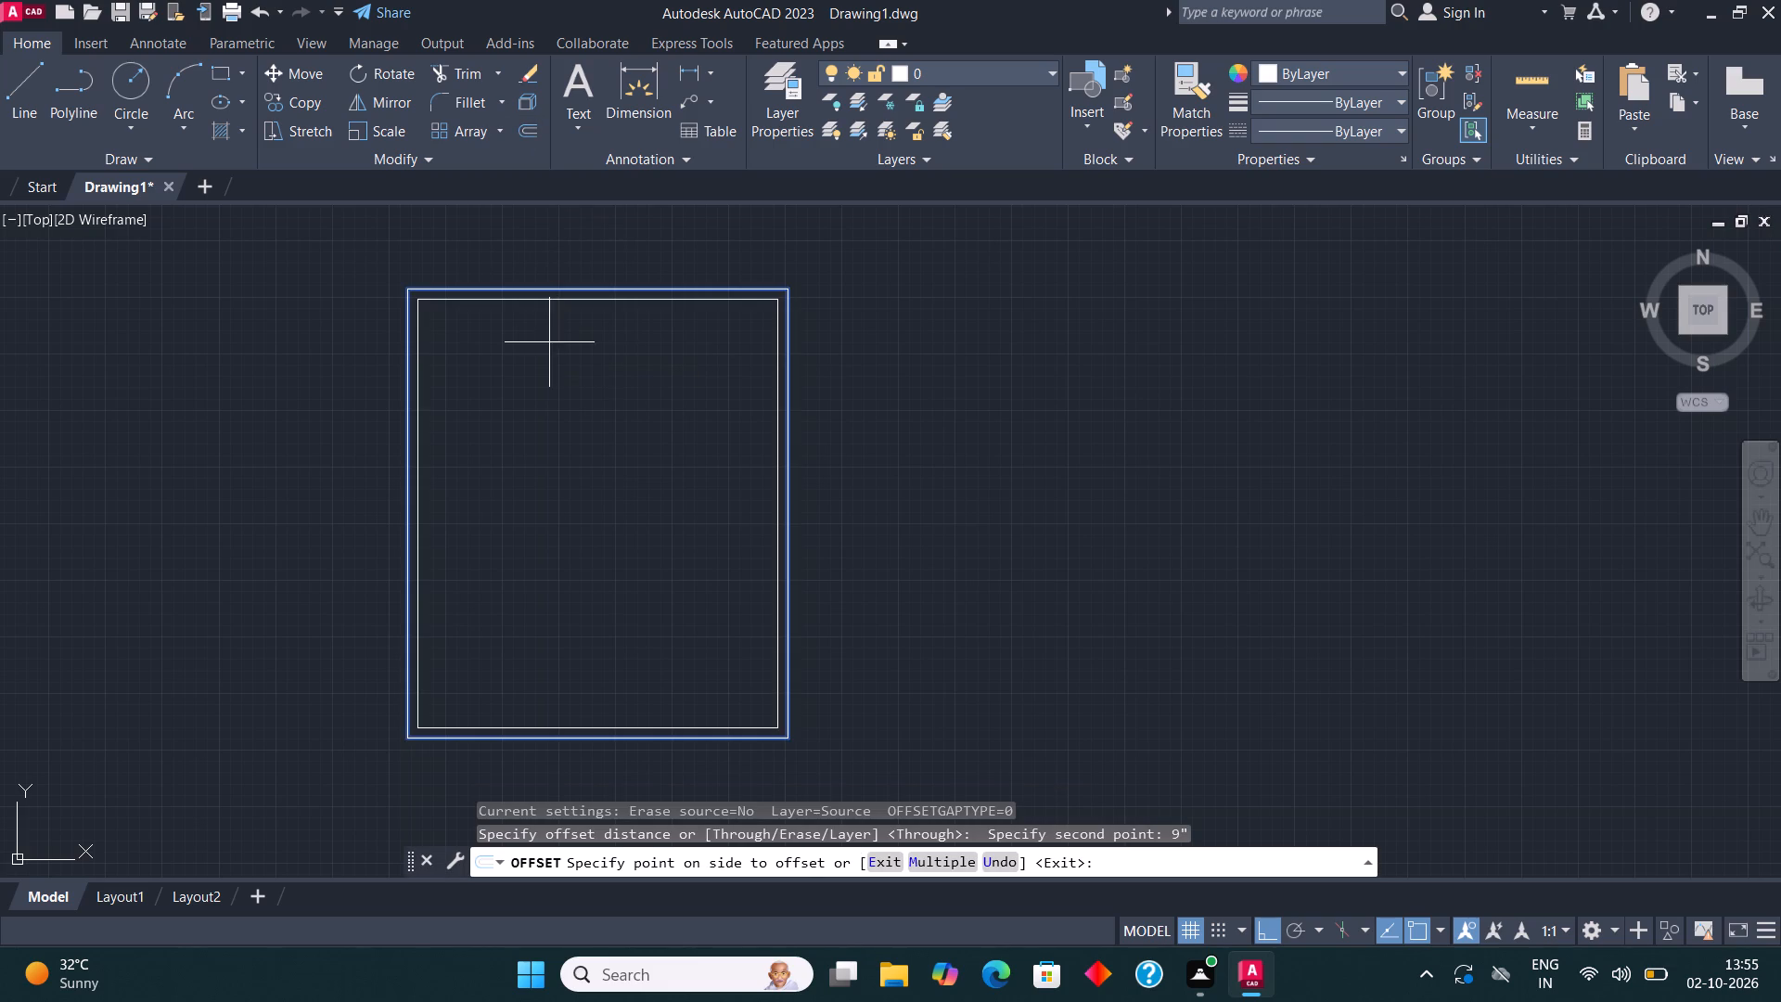
pyautogui.click(542, 350)
pyautogui.moveTo(576, 350); pyautogui.dragTo(743, 353, button='middle')
pyautogui.press('Escape')
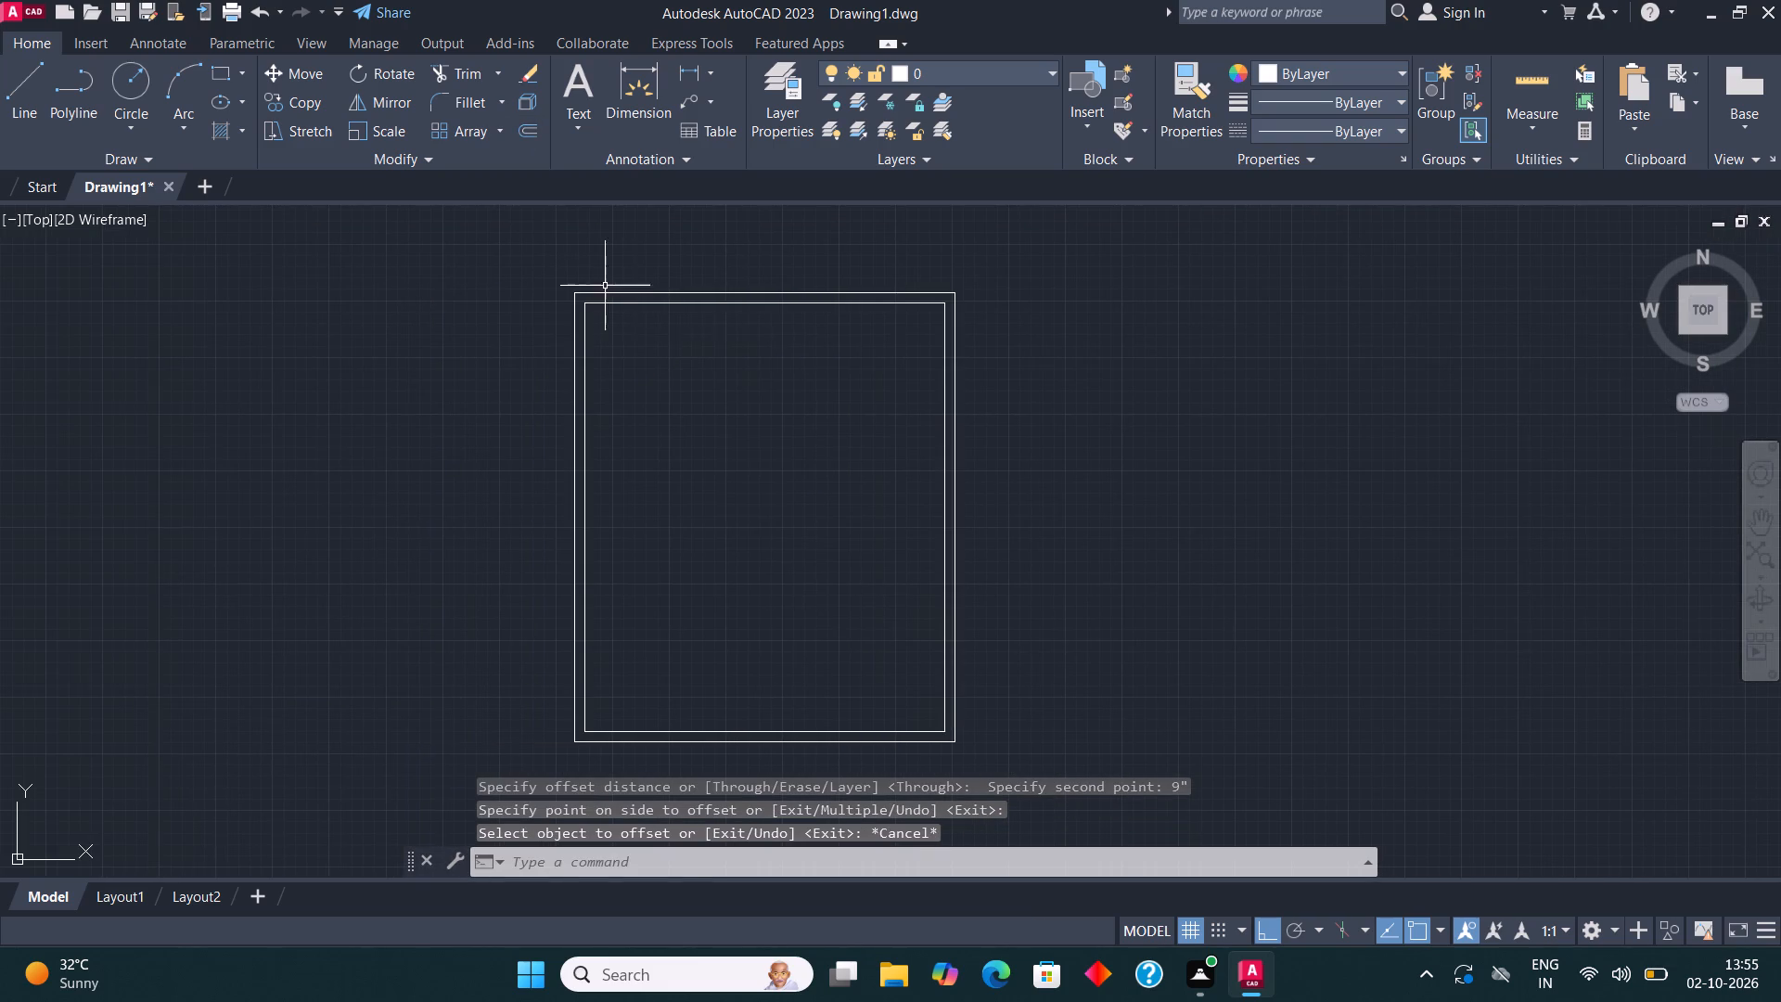
# Draw partition lines enclosing a 4' wide by 7' high room in the upper-left corner of the inner wall outline.
pyautogui.scroll(3, 603, 285)
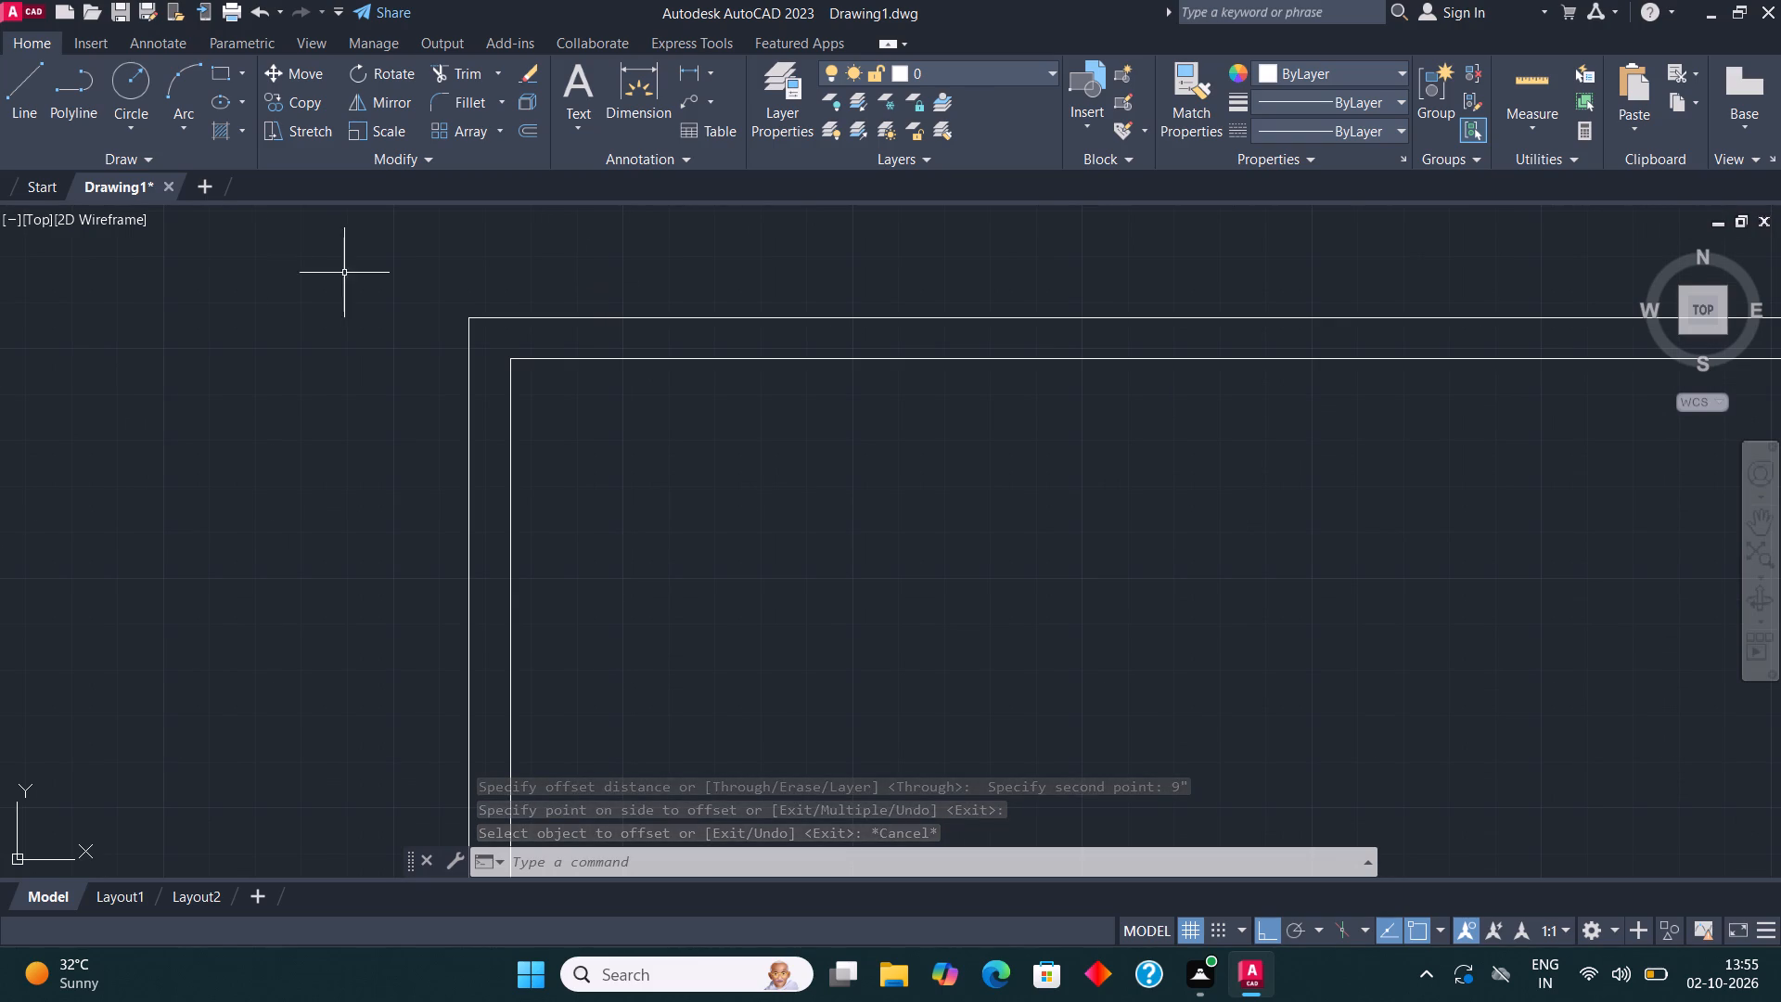
pyautogui.click(19, 83)
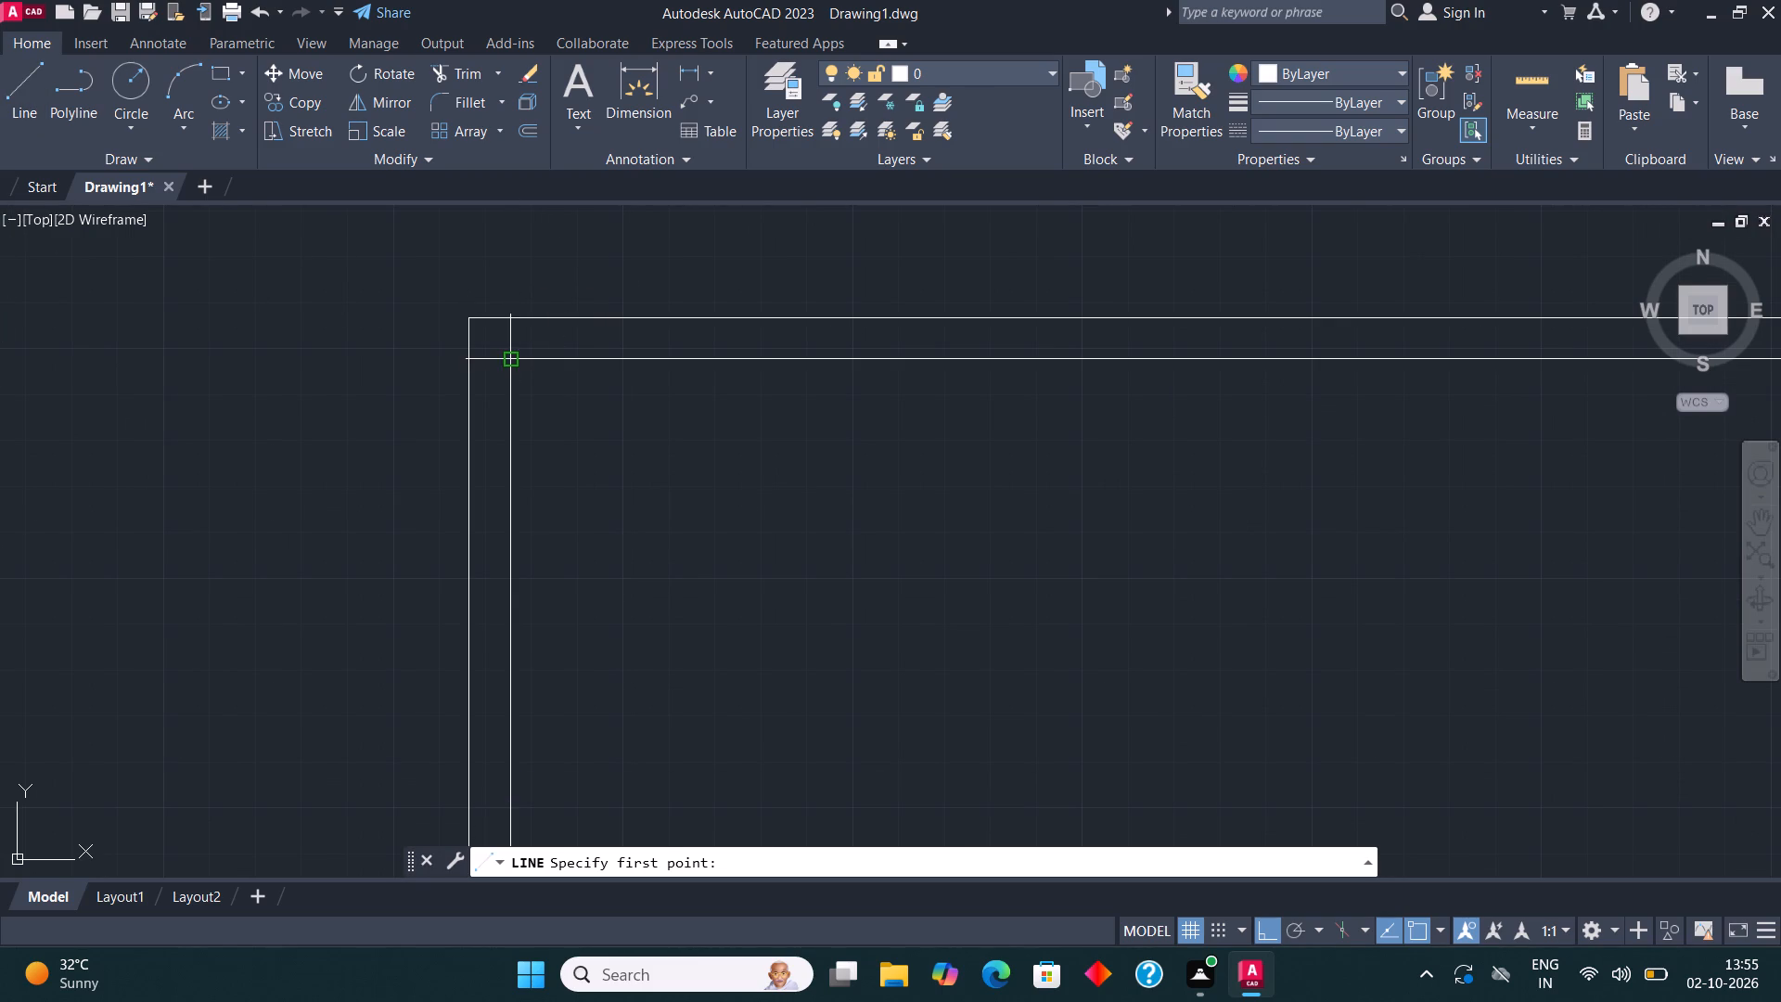
pyautogui.click(505, 361)
pyautogui.write("4'")
pyautogui.press('Return')
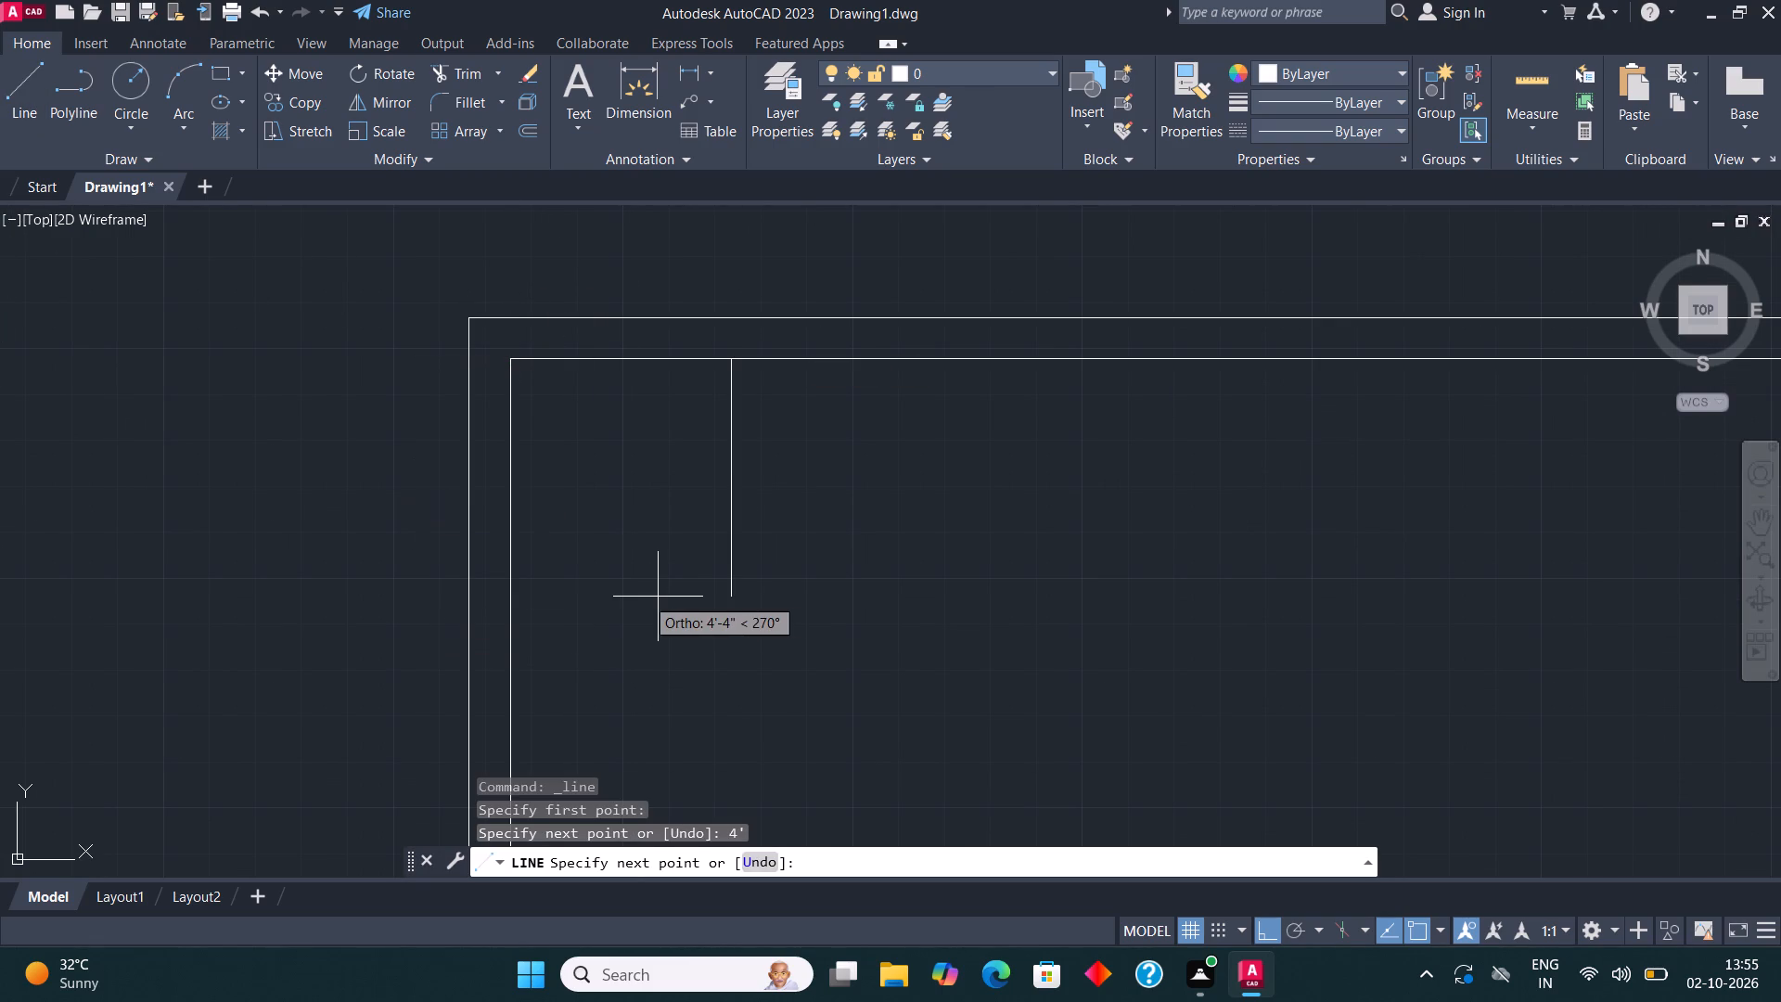
pyautogui.write("7'")
pyautogui.press('Return')
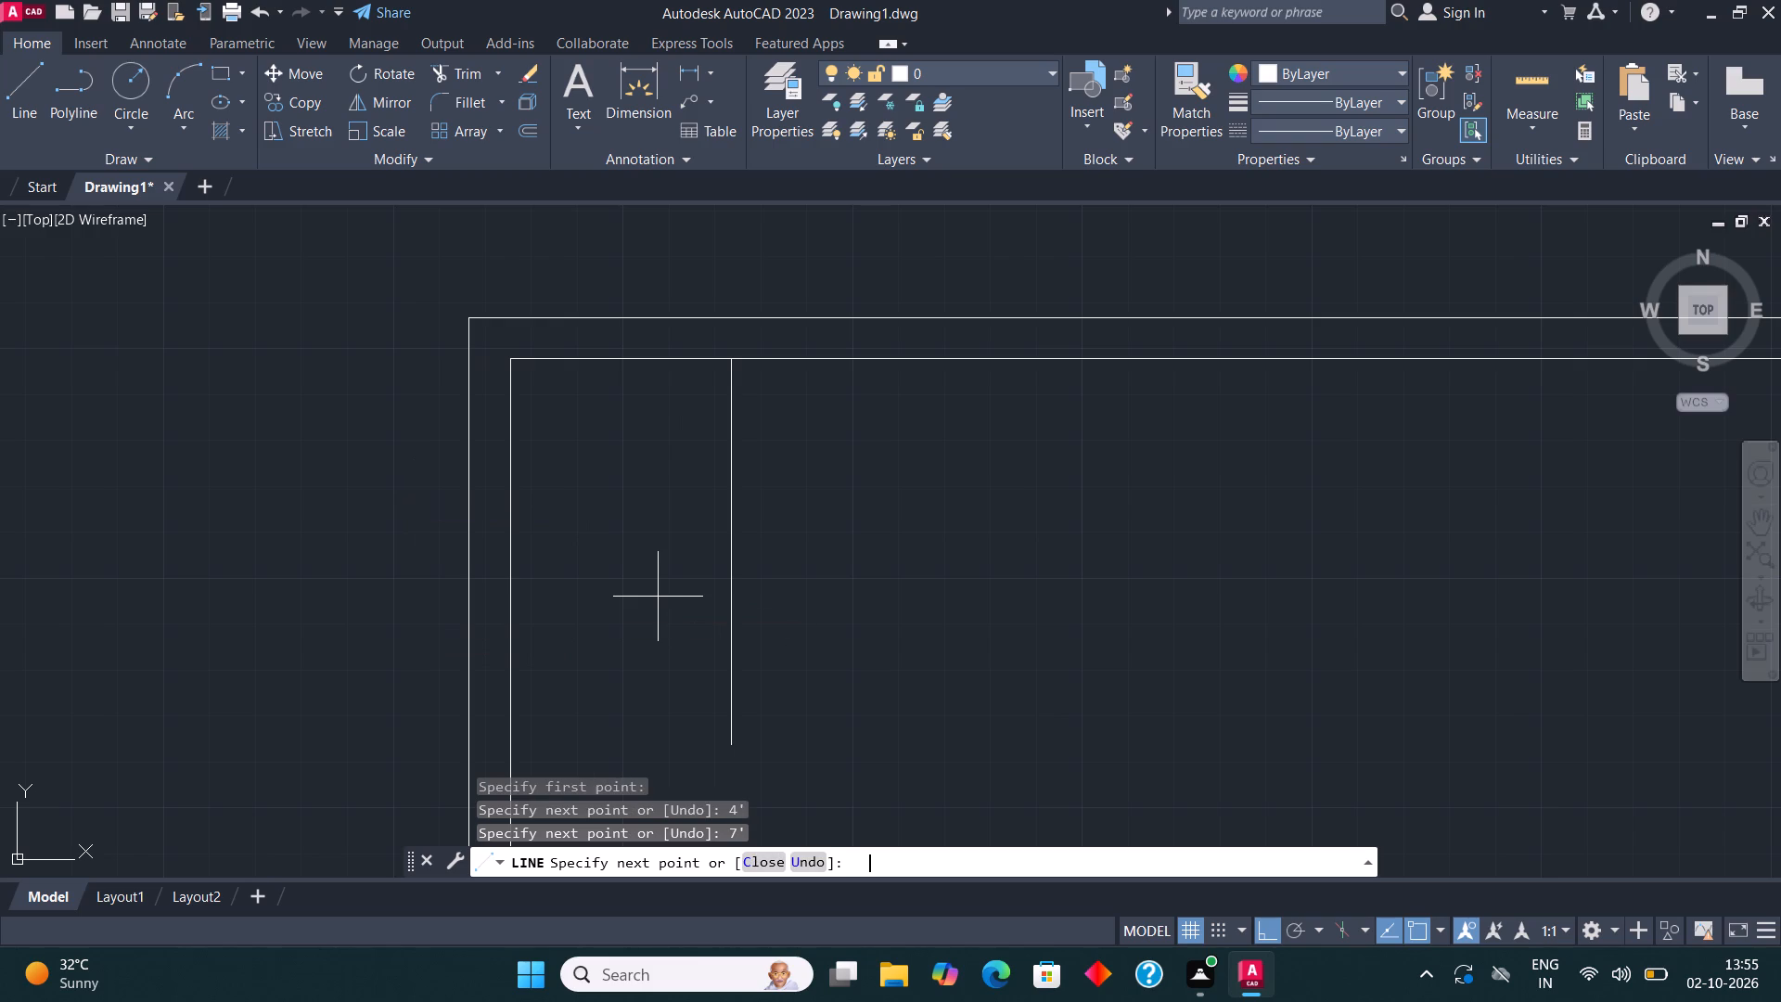
pyautogui.write("4'")
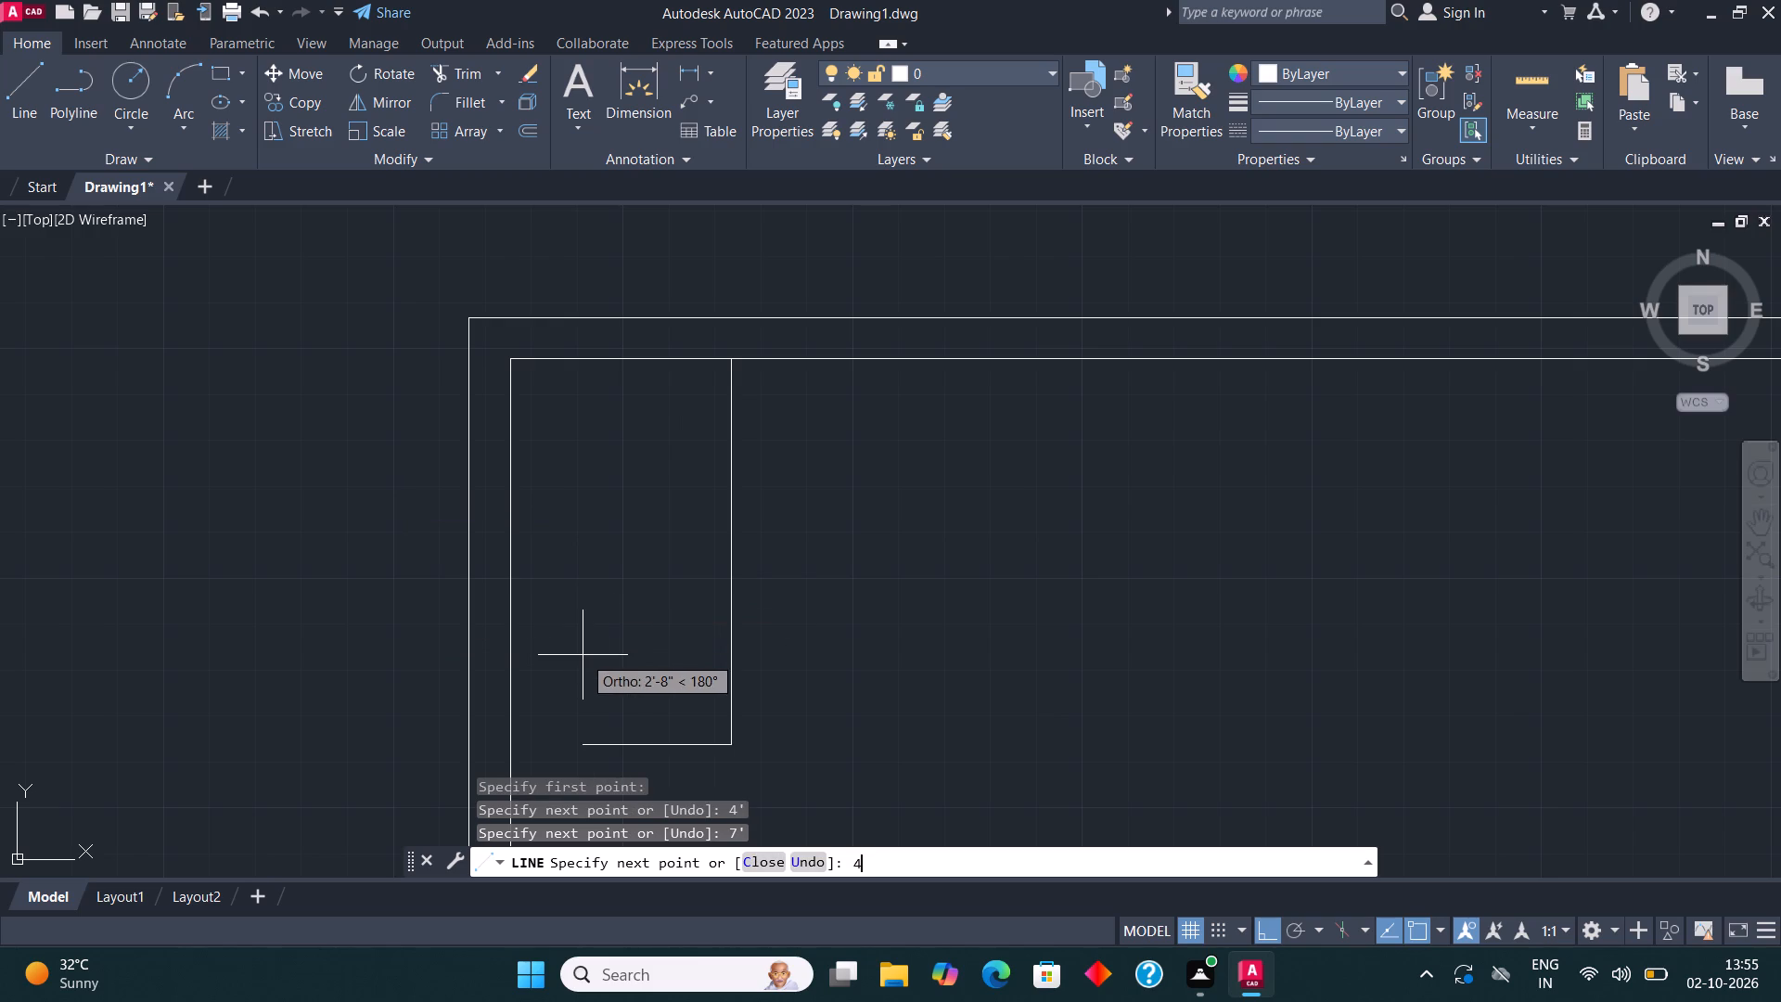
pyautogui.press('Return')
pyautogui.press('Escape')
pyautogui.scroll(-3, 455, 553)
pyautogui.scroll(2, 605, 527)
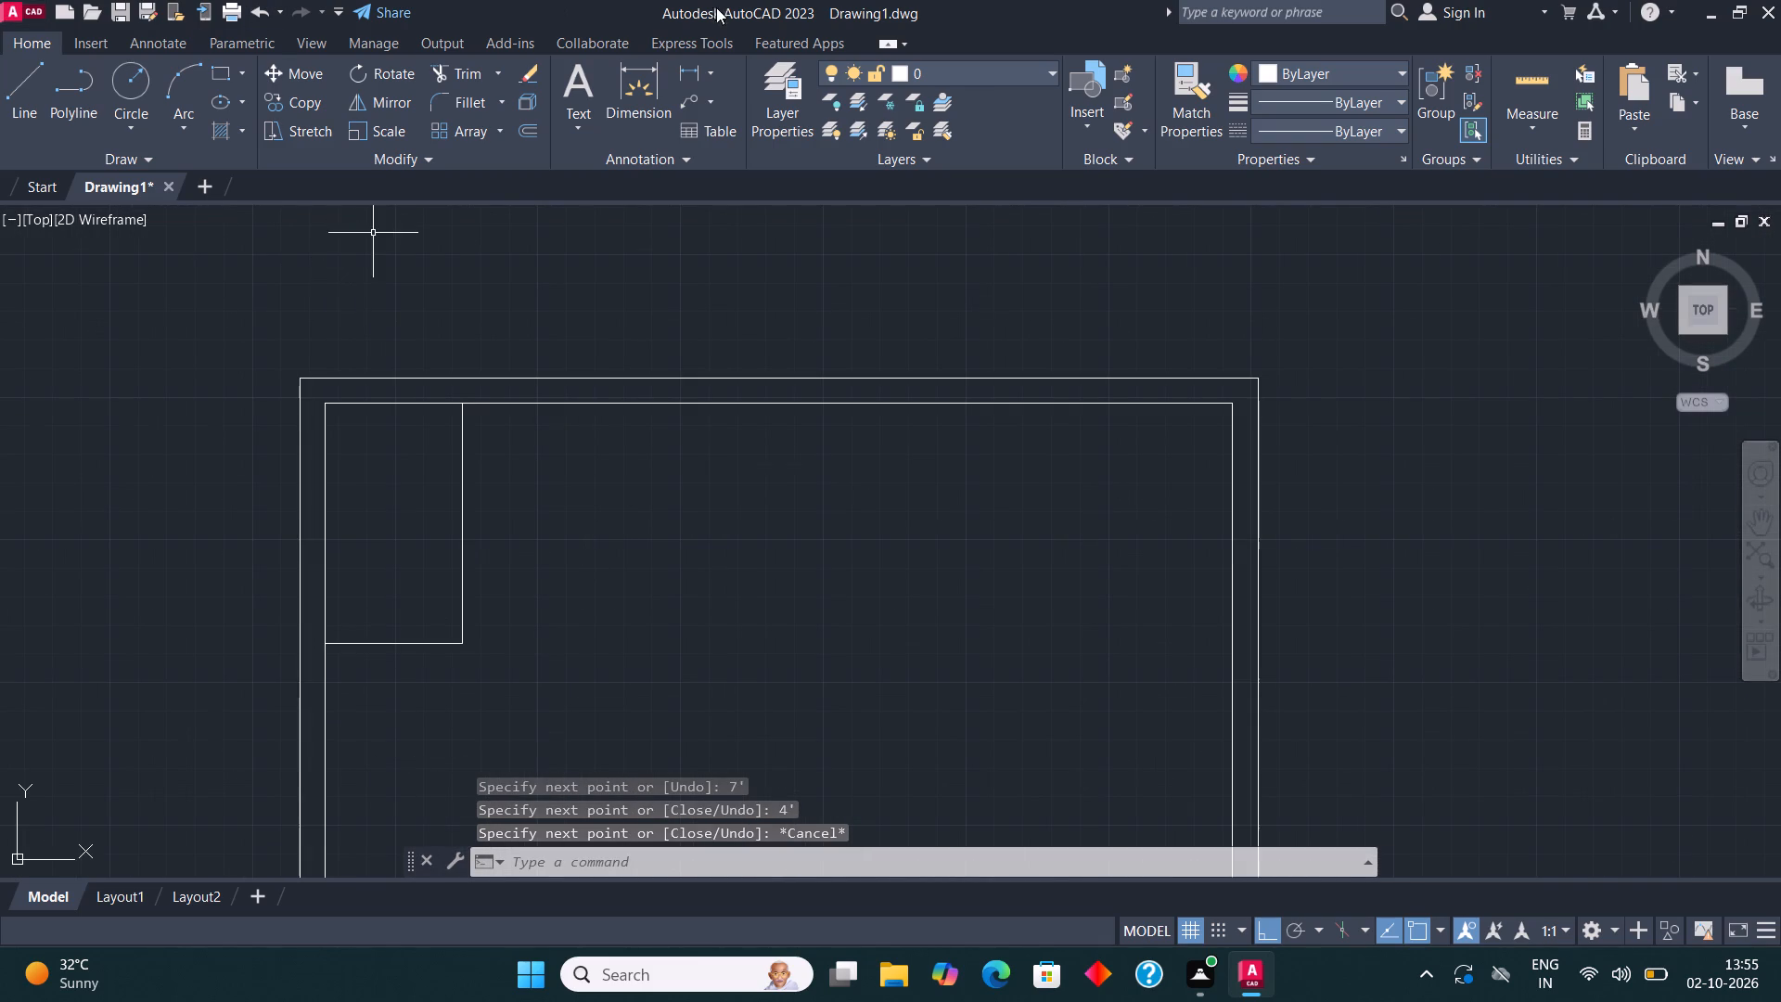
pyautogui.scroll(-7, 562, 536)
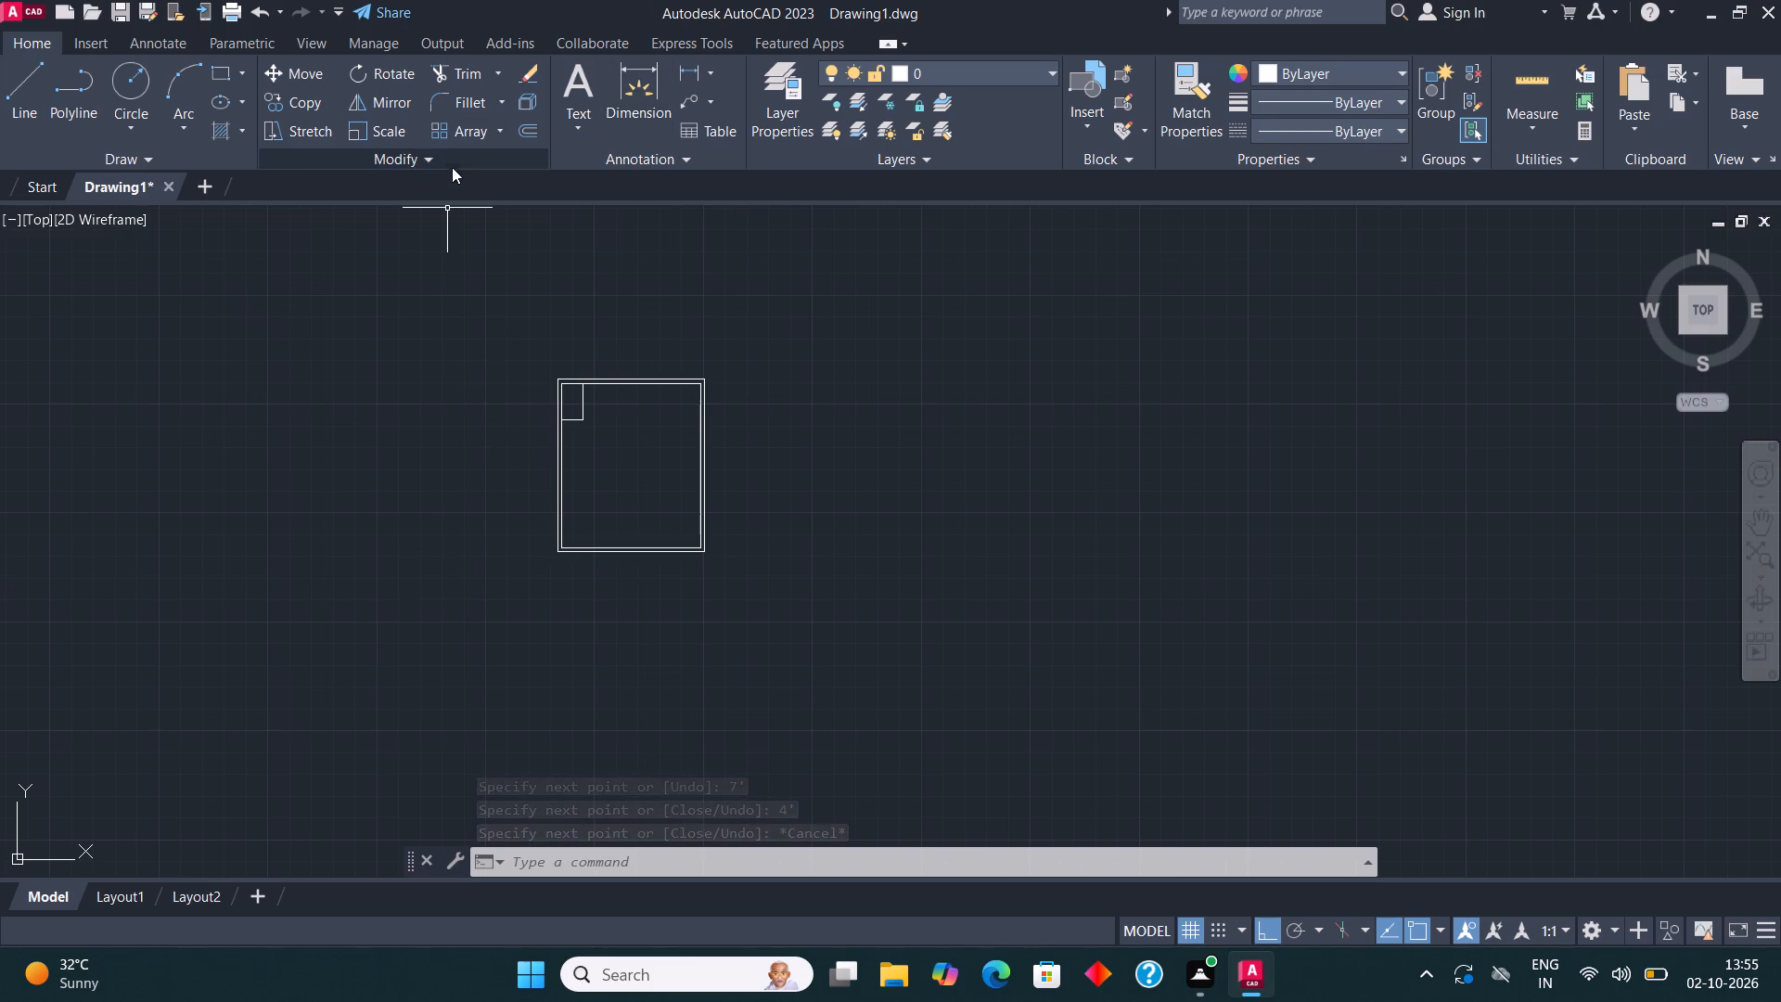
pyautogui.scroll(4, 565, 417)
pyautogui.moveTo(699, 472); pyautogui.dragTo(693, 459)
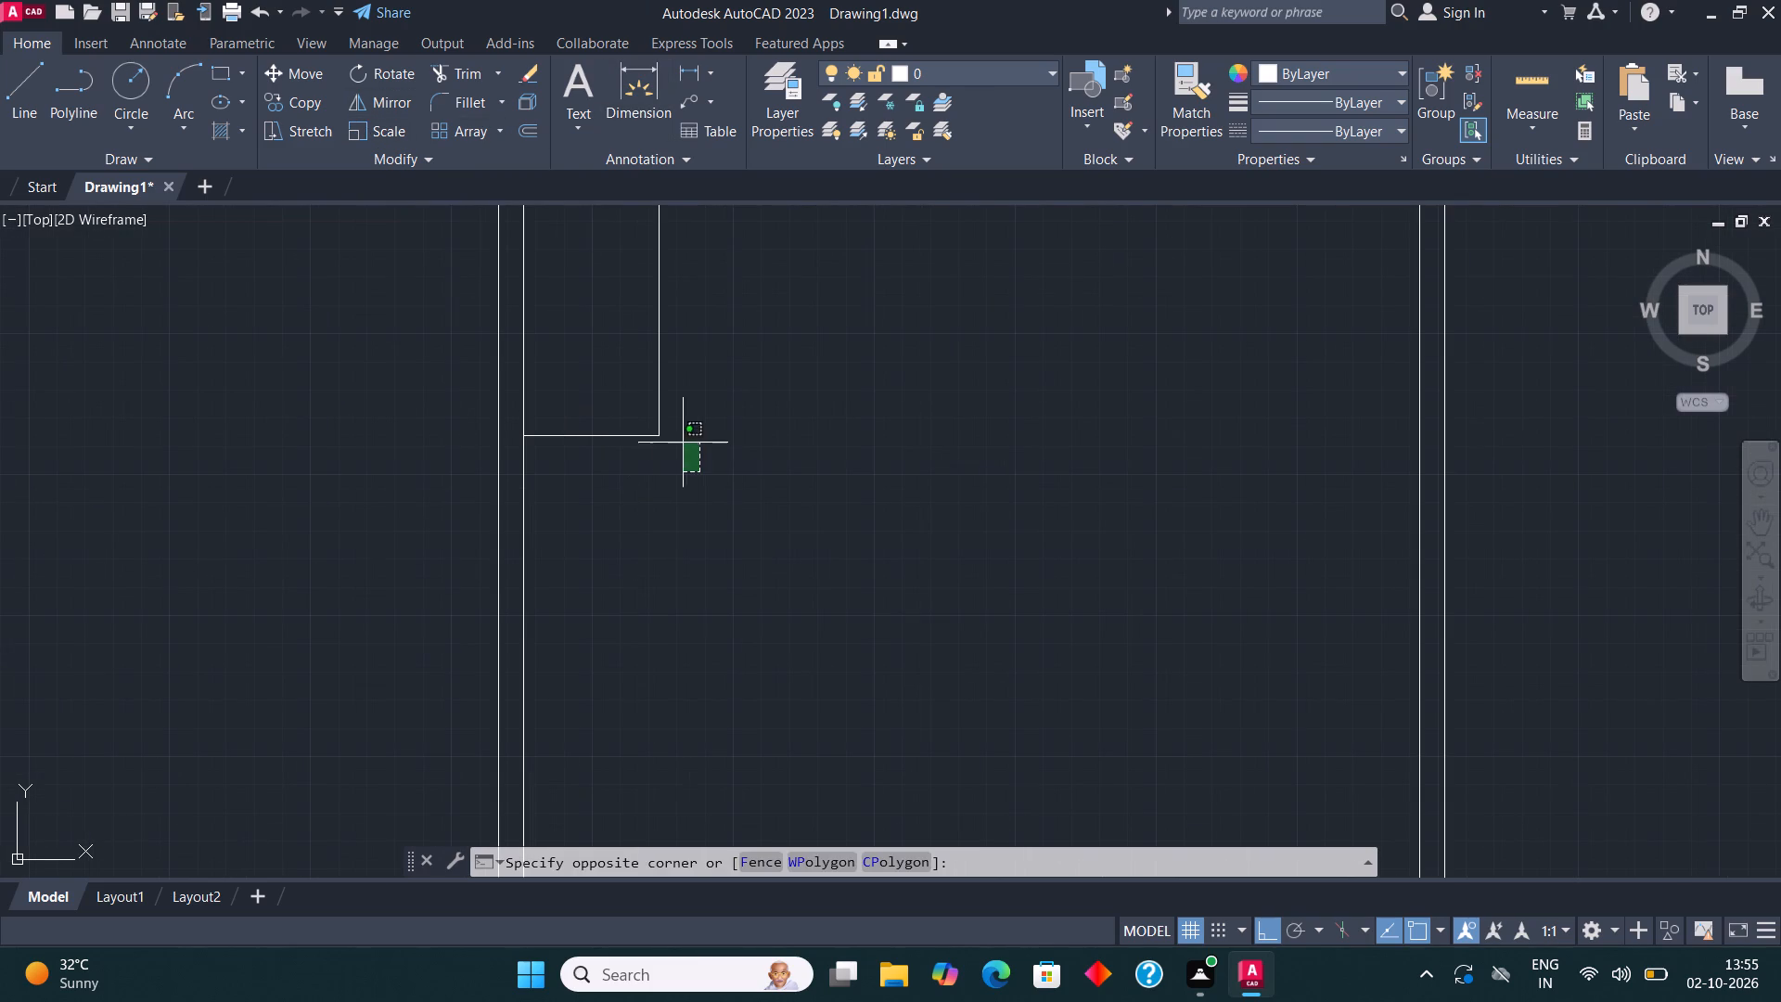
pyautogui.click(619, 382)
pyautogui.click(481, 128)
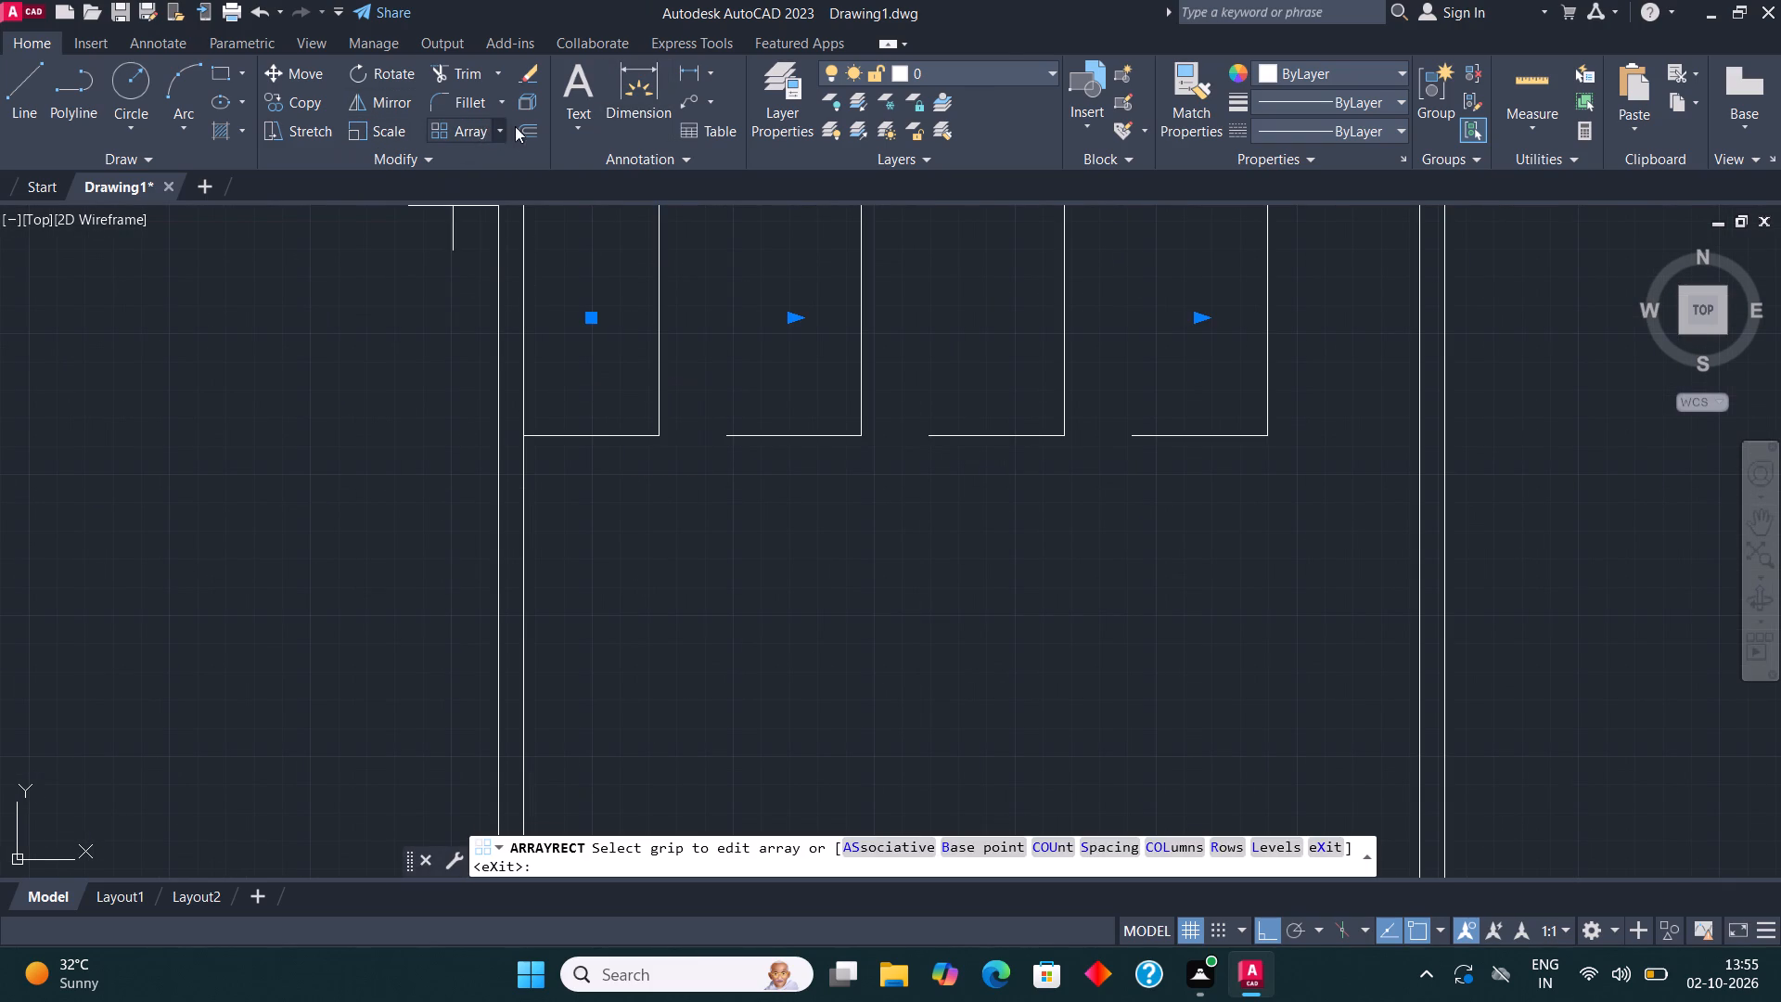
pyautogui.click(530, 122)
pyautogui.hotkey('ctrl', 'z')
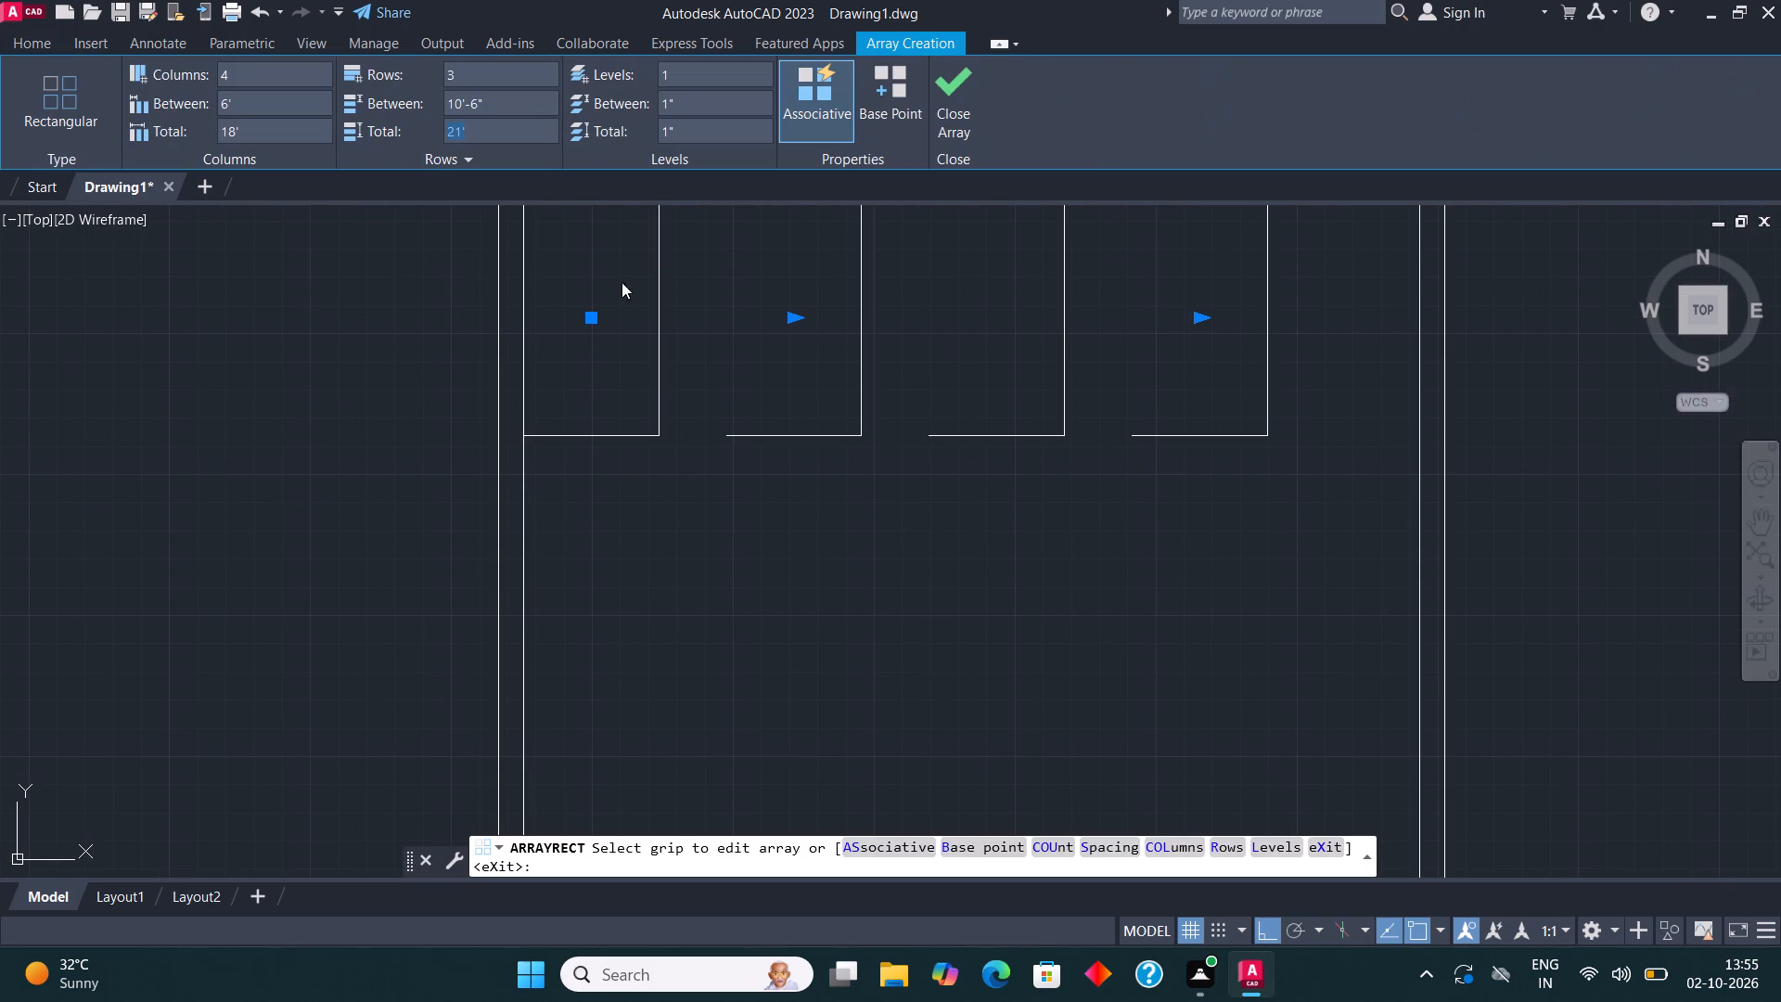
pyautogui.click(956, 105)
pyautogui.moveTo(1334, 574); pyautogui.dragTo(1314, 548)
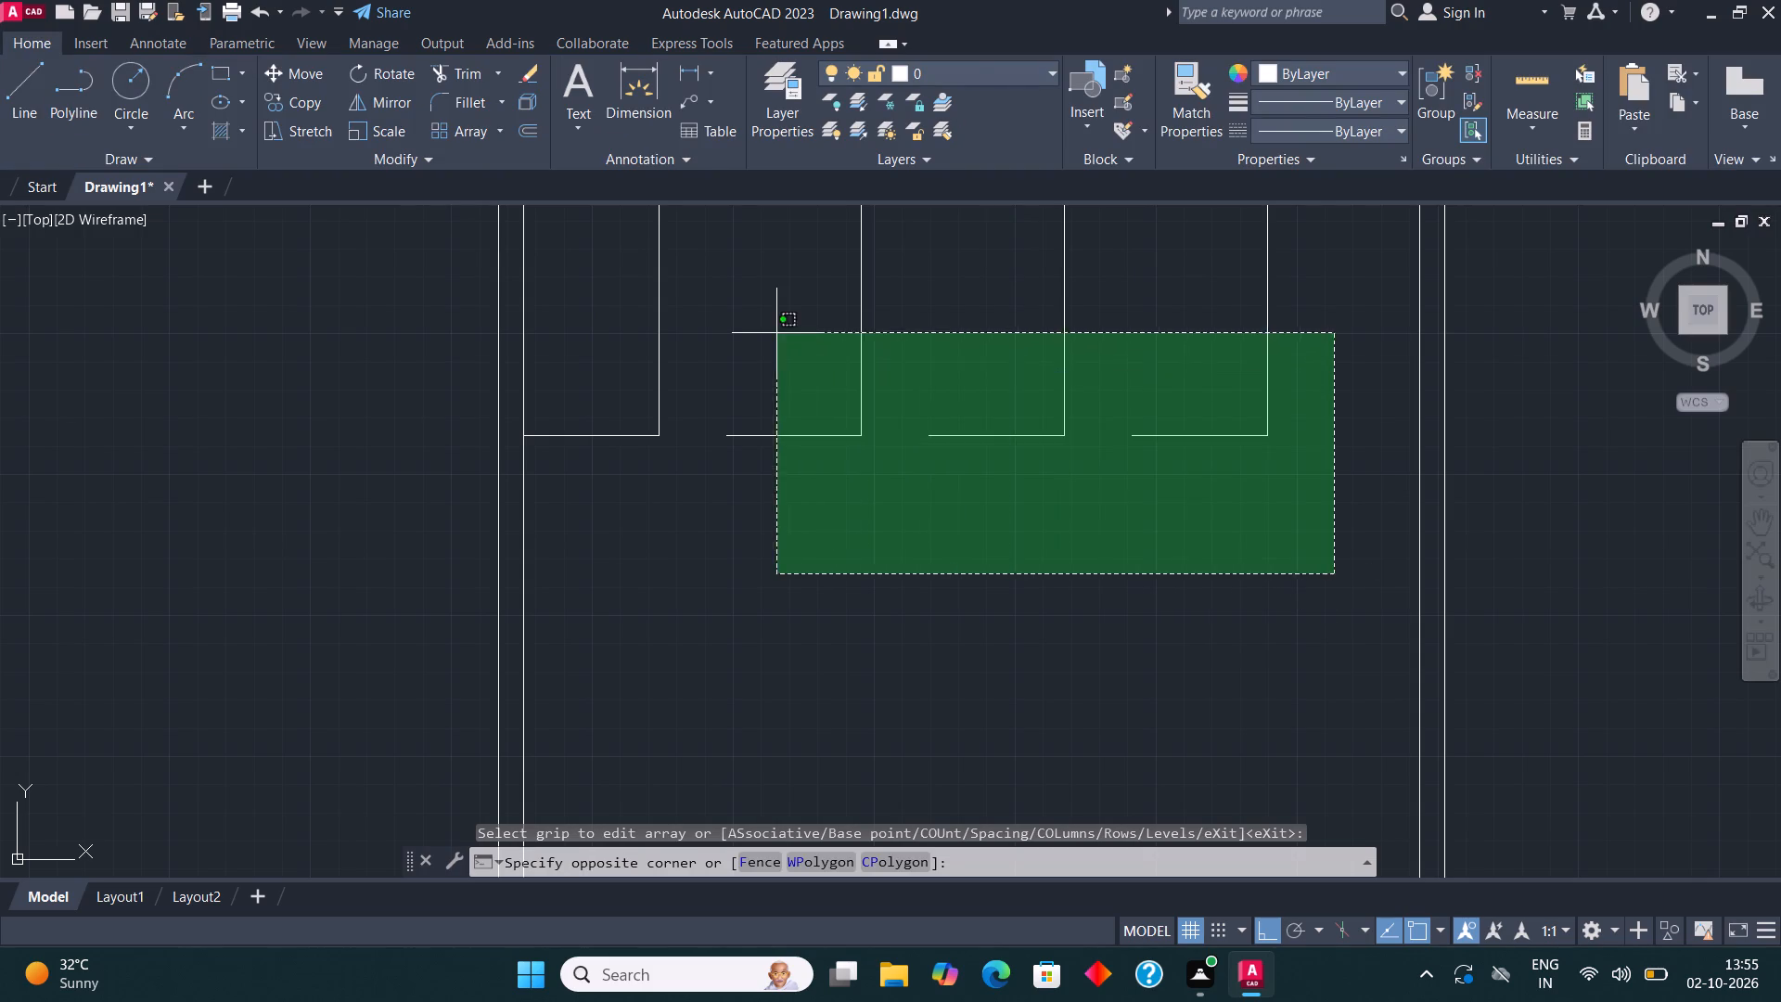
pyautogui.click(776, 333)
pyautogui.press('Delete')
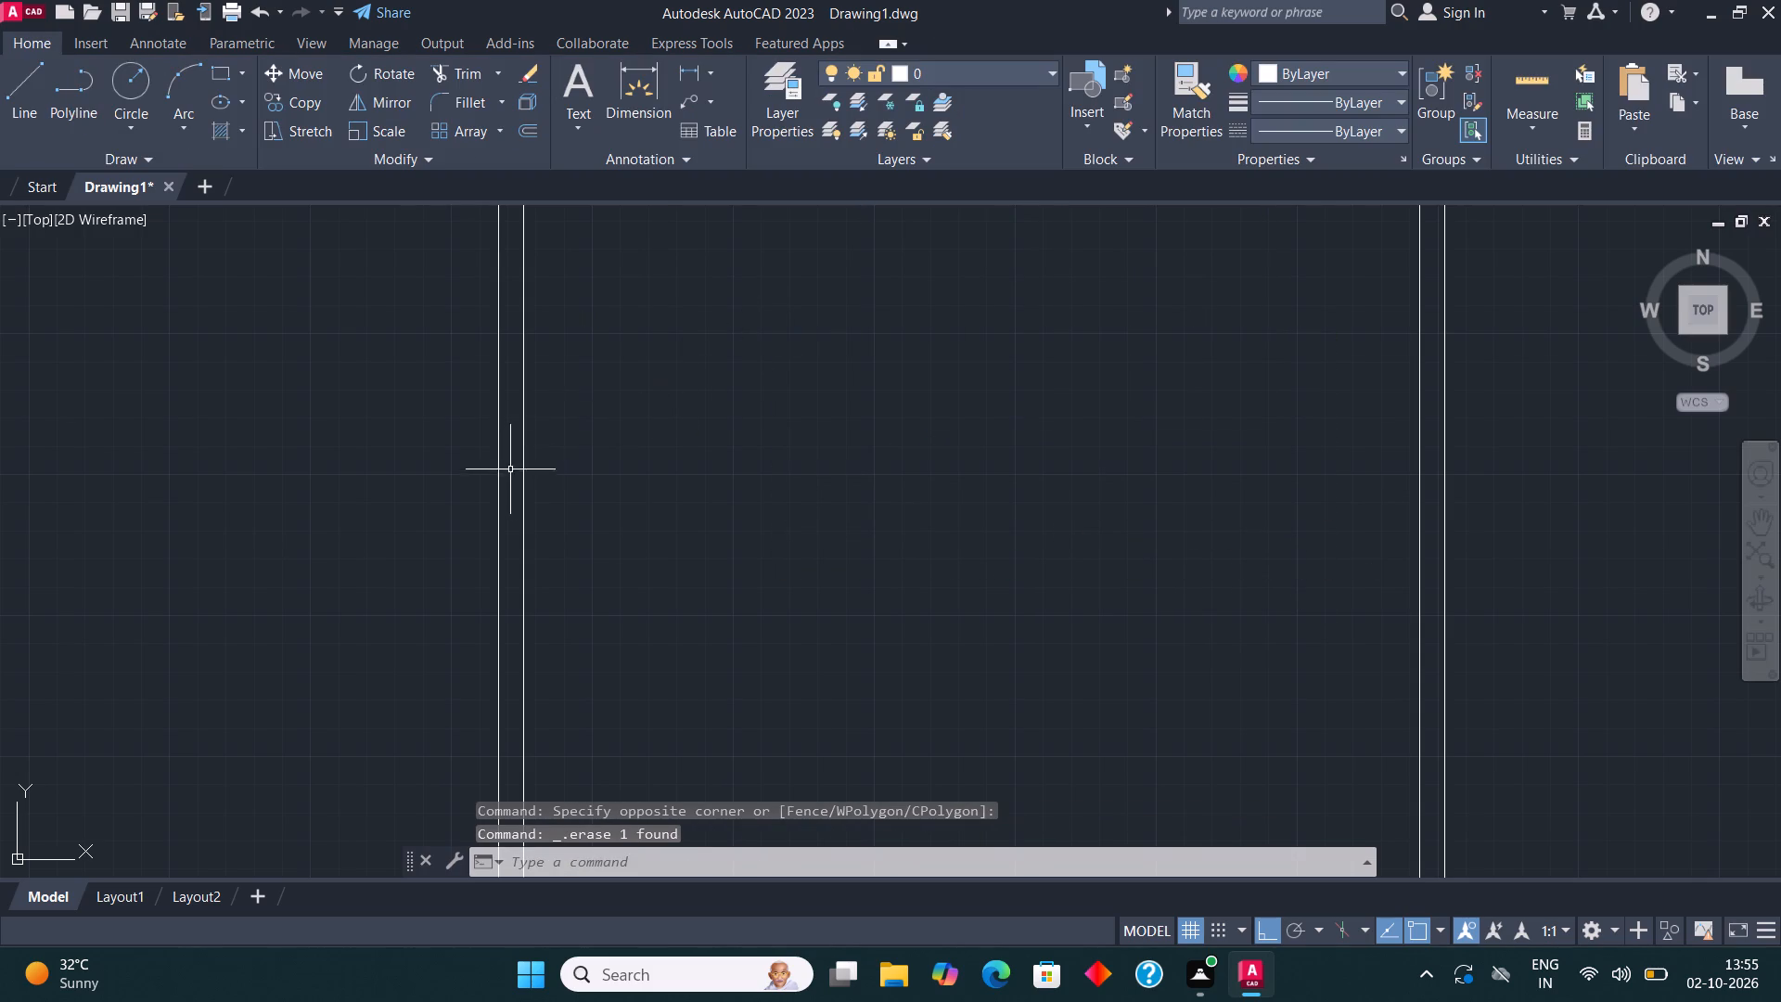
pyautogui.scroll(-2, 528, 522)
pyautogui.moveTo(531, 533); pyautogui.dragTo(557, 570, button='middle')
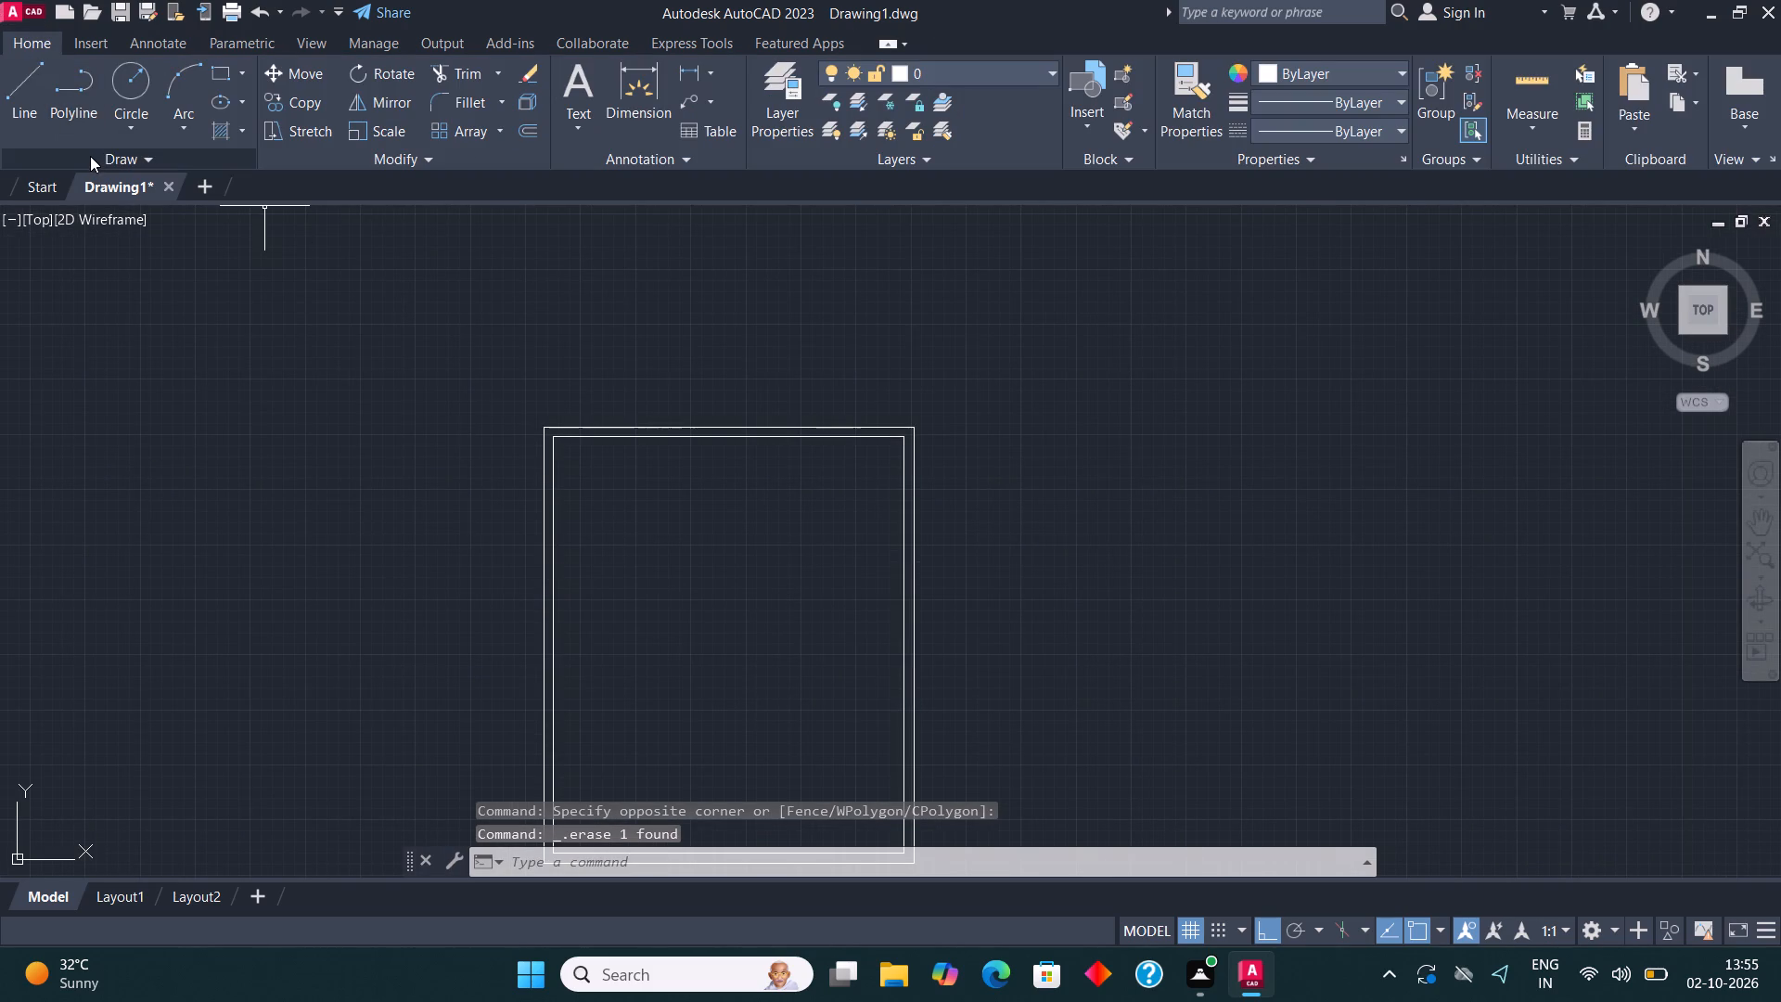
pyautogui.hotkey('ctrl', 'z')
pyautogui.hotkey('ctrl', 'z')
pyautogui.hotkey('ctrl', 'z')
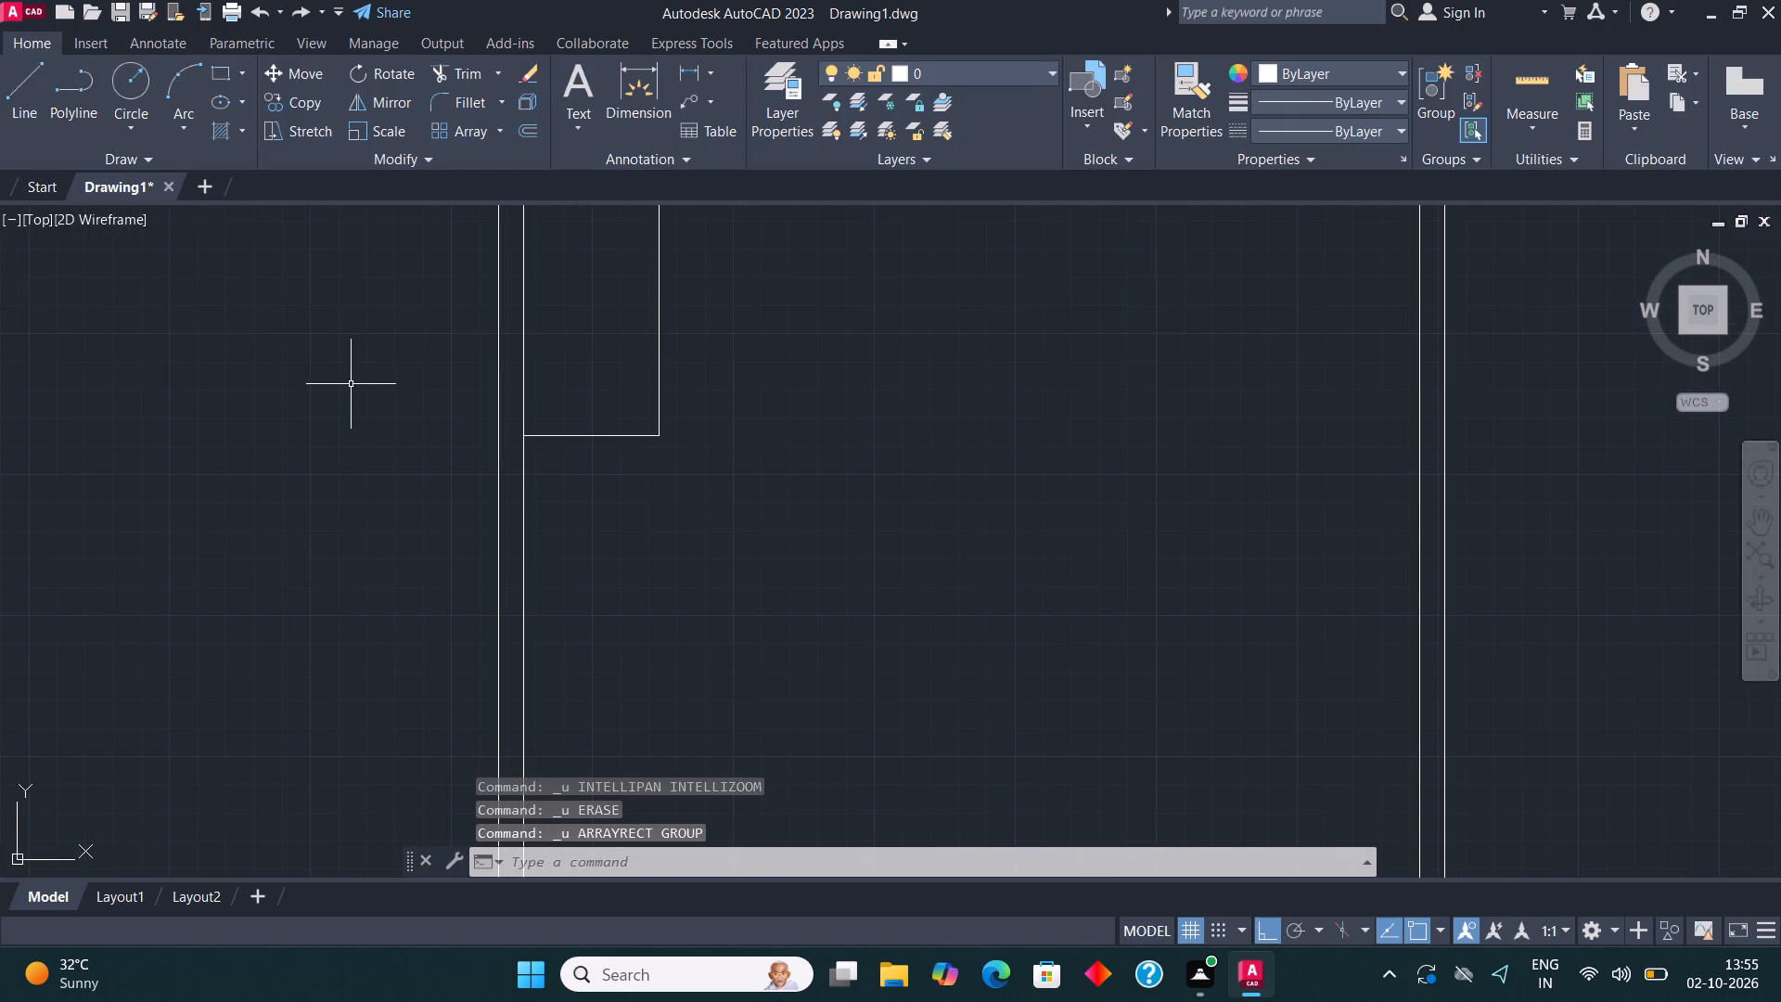
# Offset the corner room's vertical and horizontal partition lines 4.5" outward.
pyautogui.moveTo(693, 406); pyautogui.dragTo(405, 874, button='middle')
pyautogui.scroll(1, 405, 874)
pyautogui.moveTo(694, 679); pyautogui.dragTo(1079, 462, button='middle')
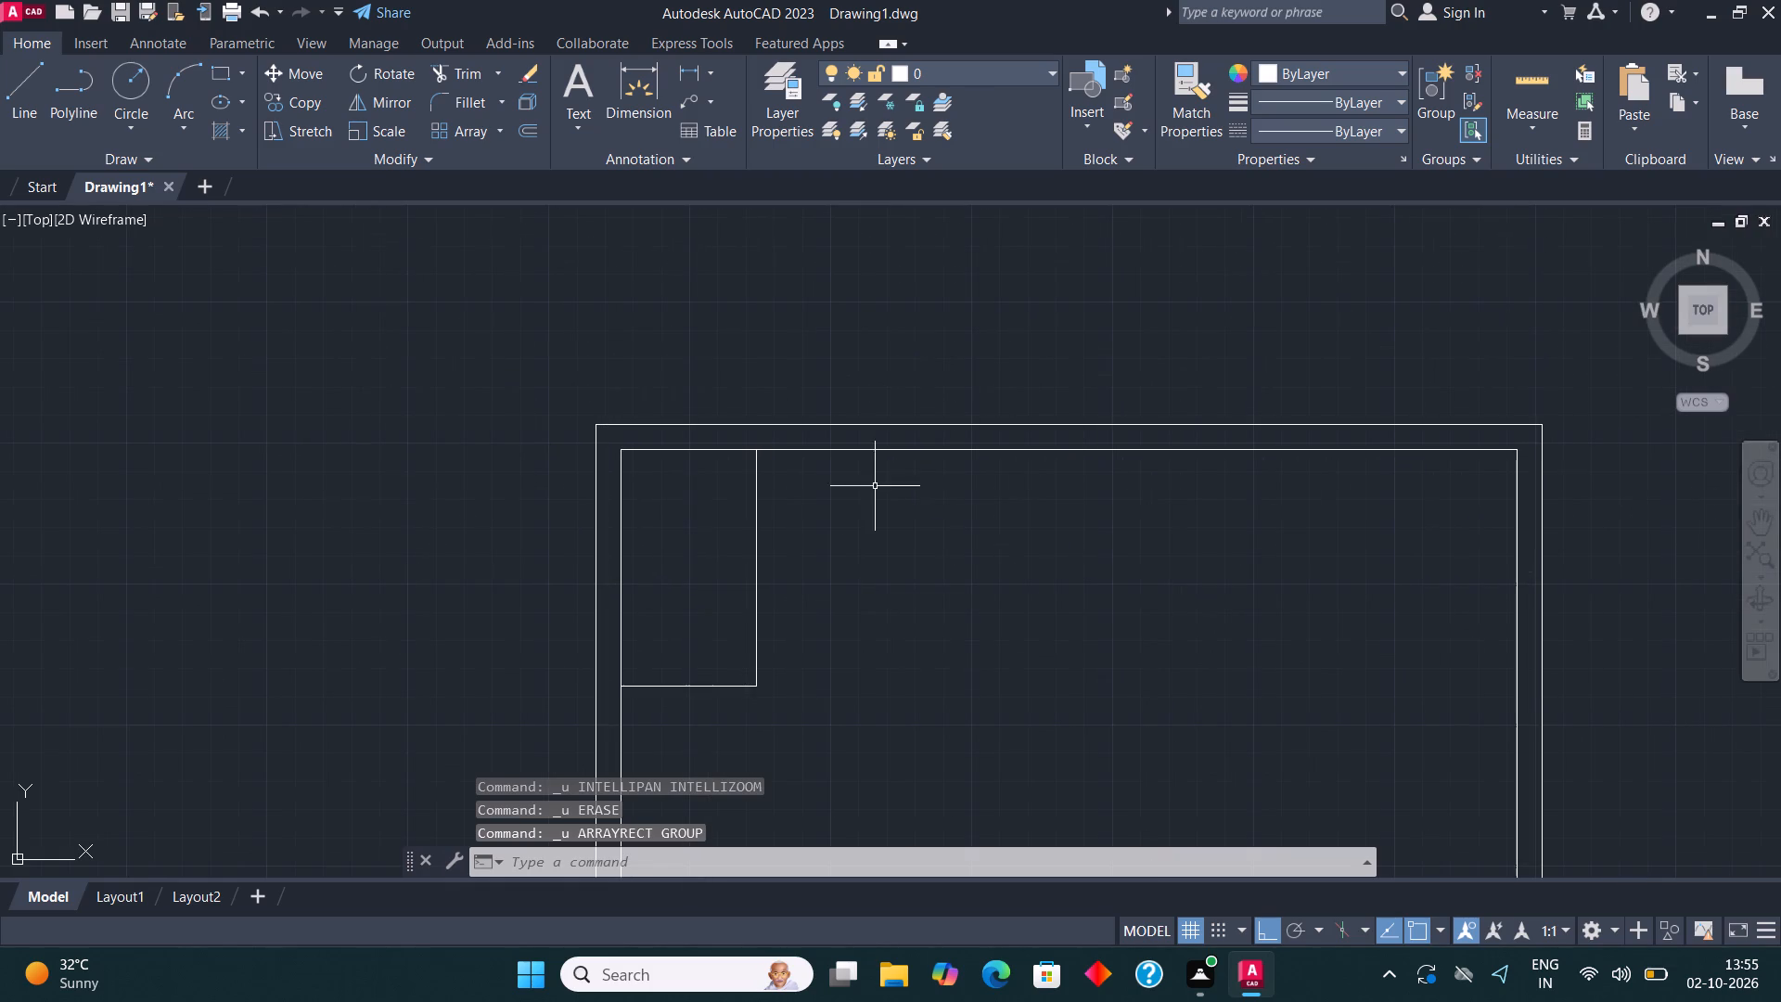
pyautogui.click(781, 733)
pyautogui.click(737, 669)
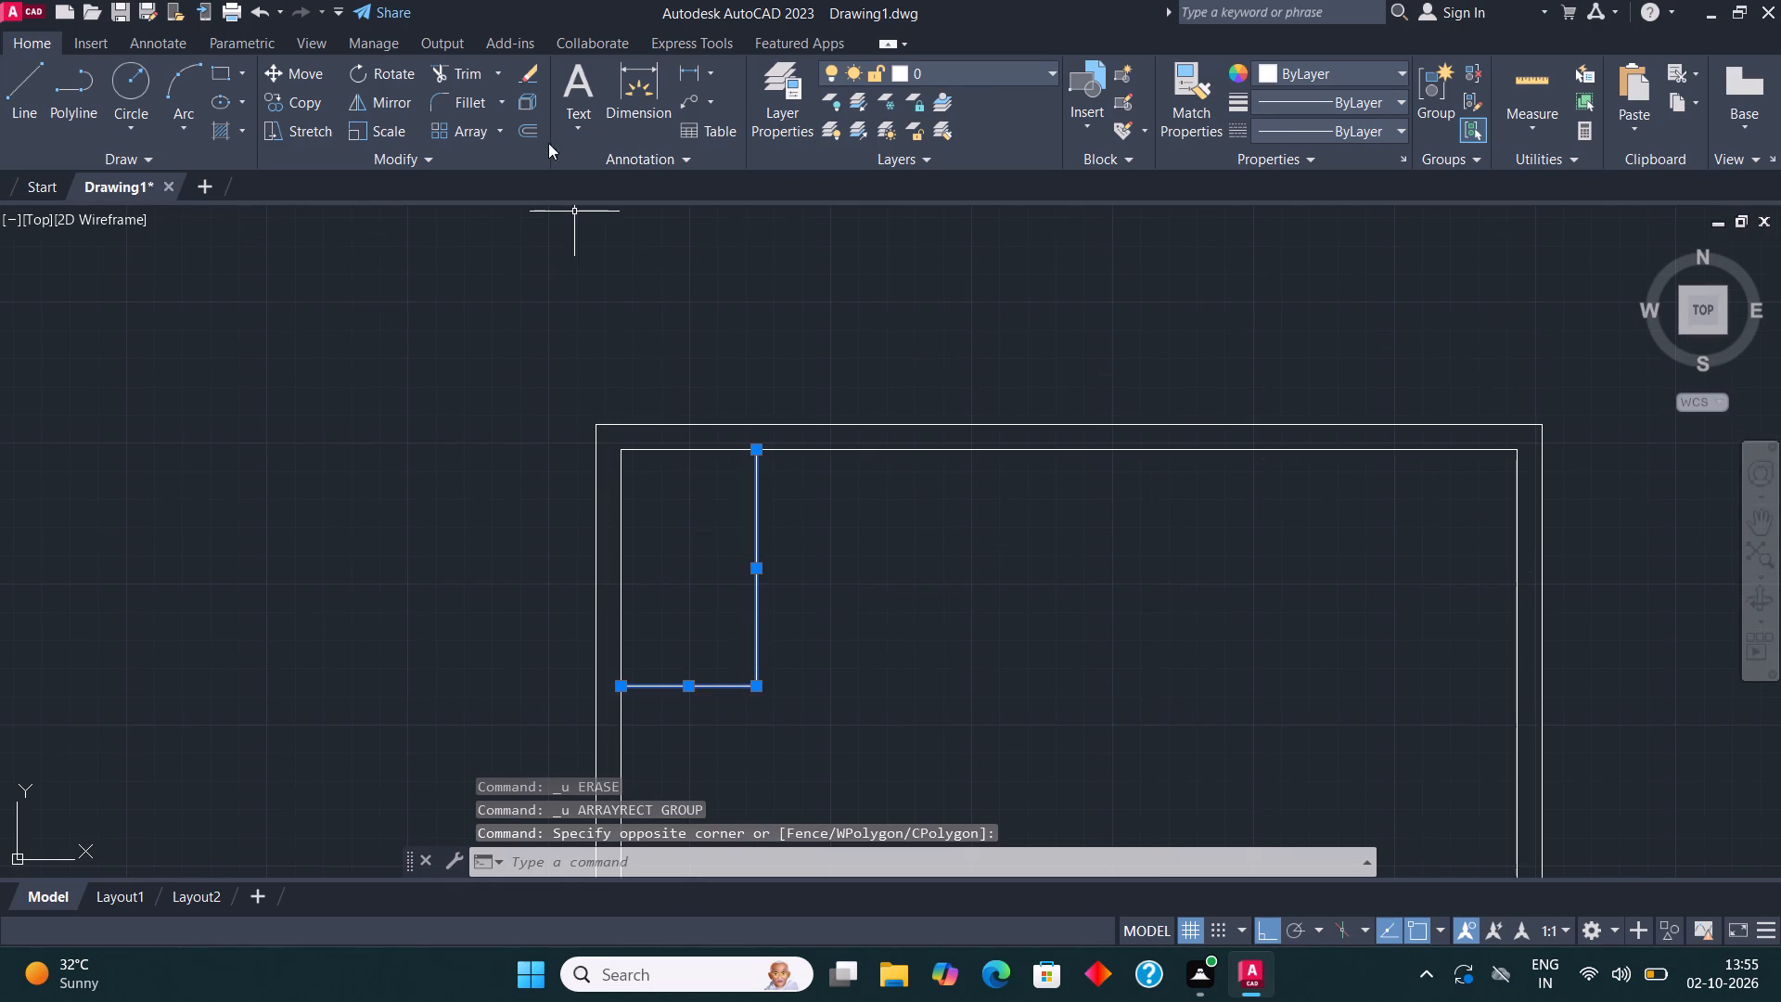
pyautogui.click(527, 135)
pyautogui.click(750, 613)
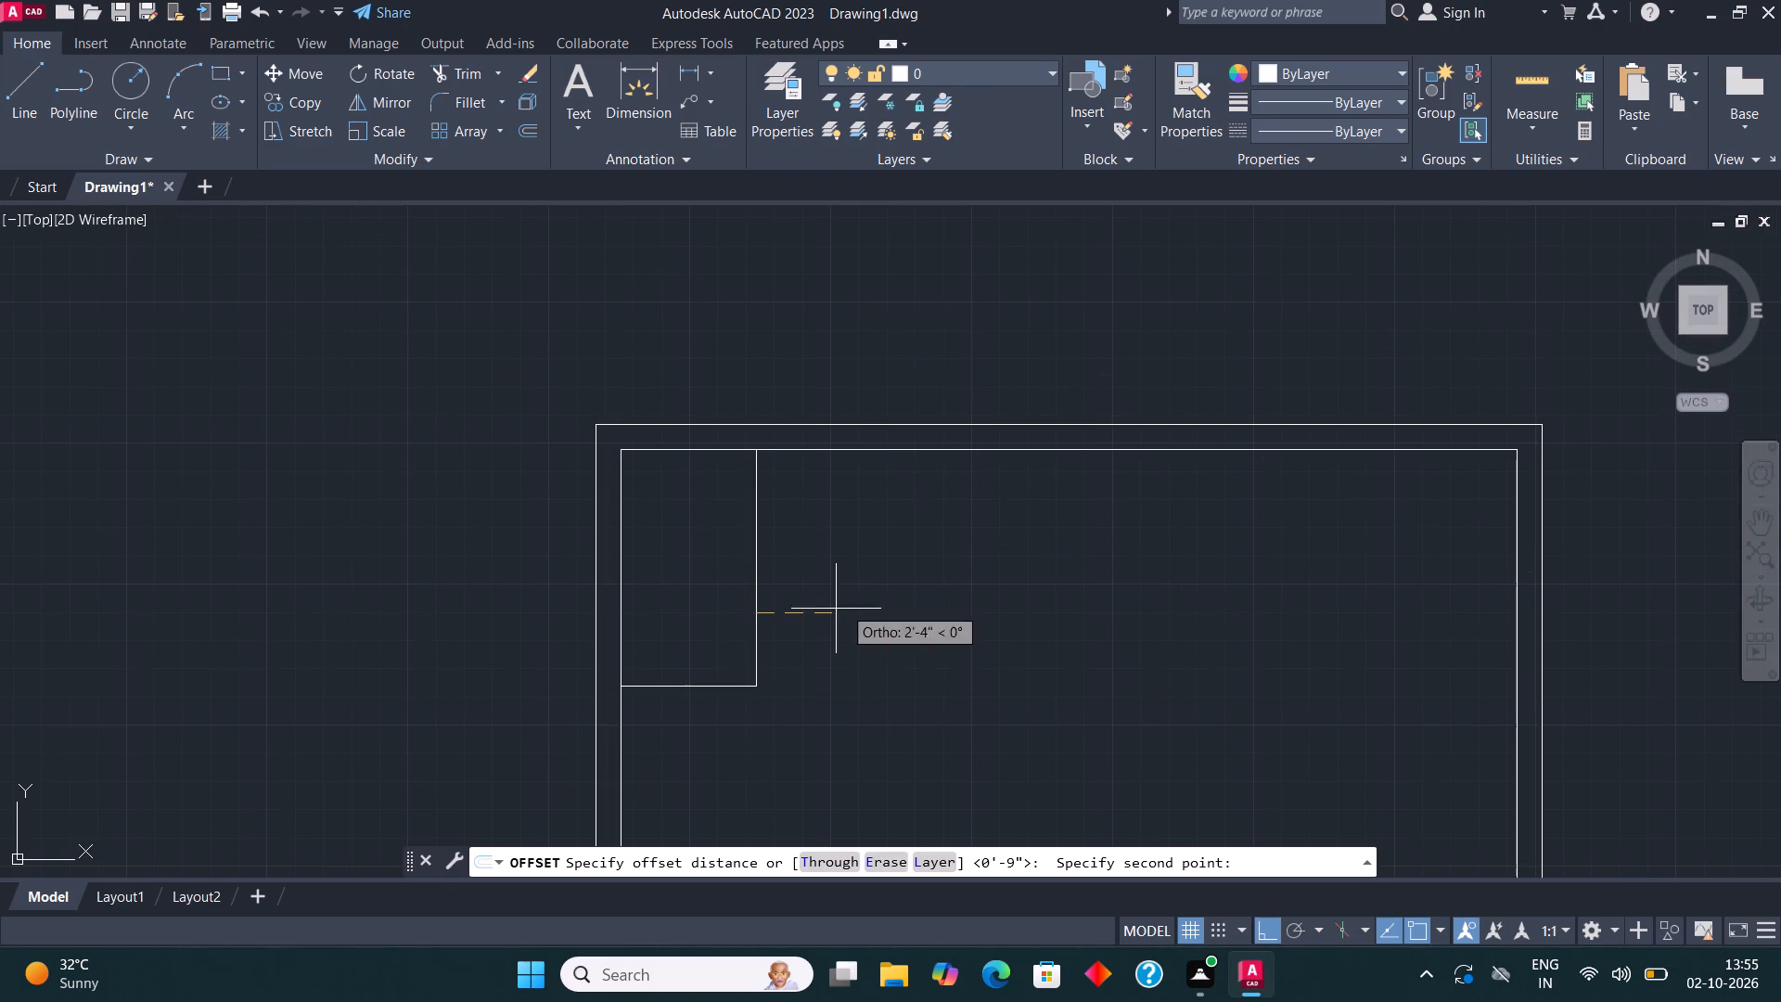
pyautogui.press('4')
pyautogui.press('.')
pyautogui.press('5')
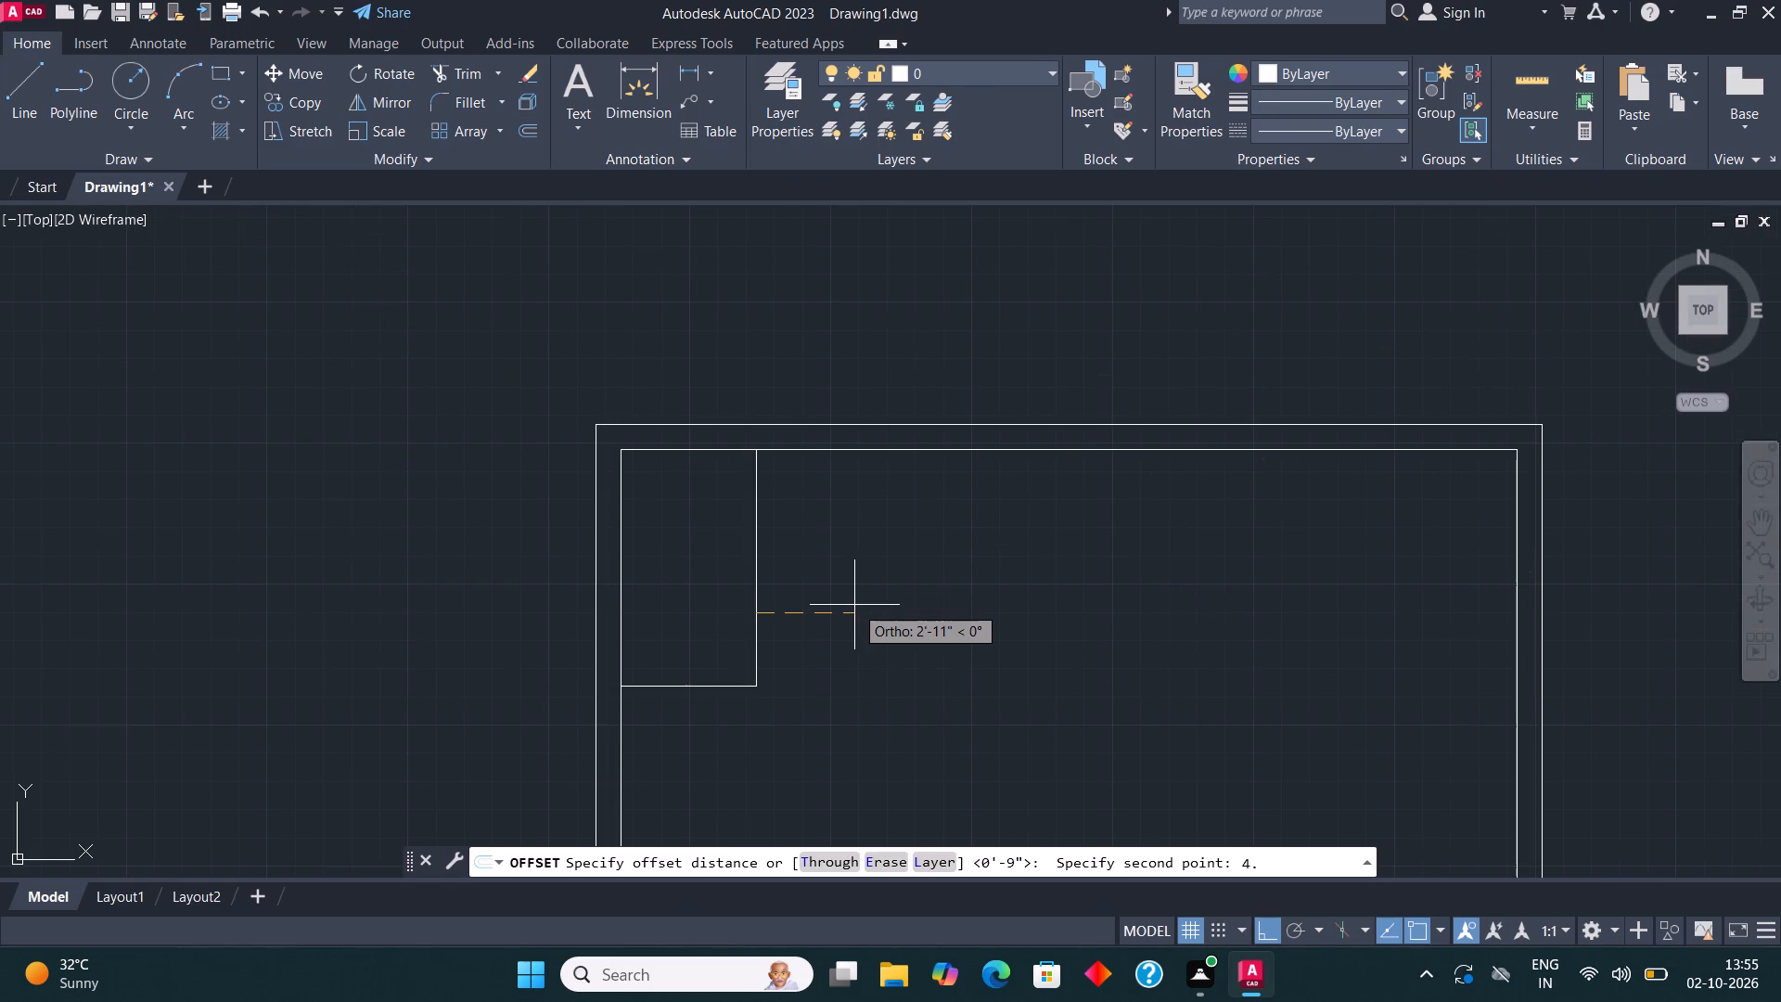
pyautogui.hotkey('shift', '"')
pyautogui.press('Return')
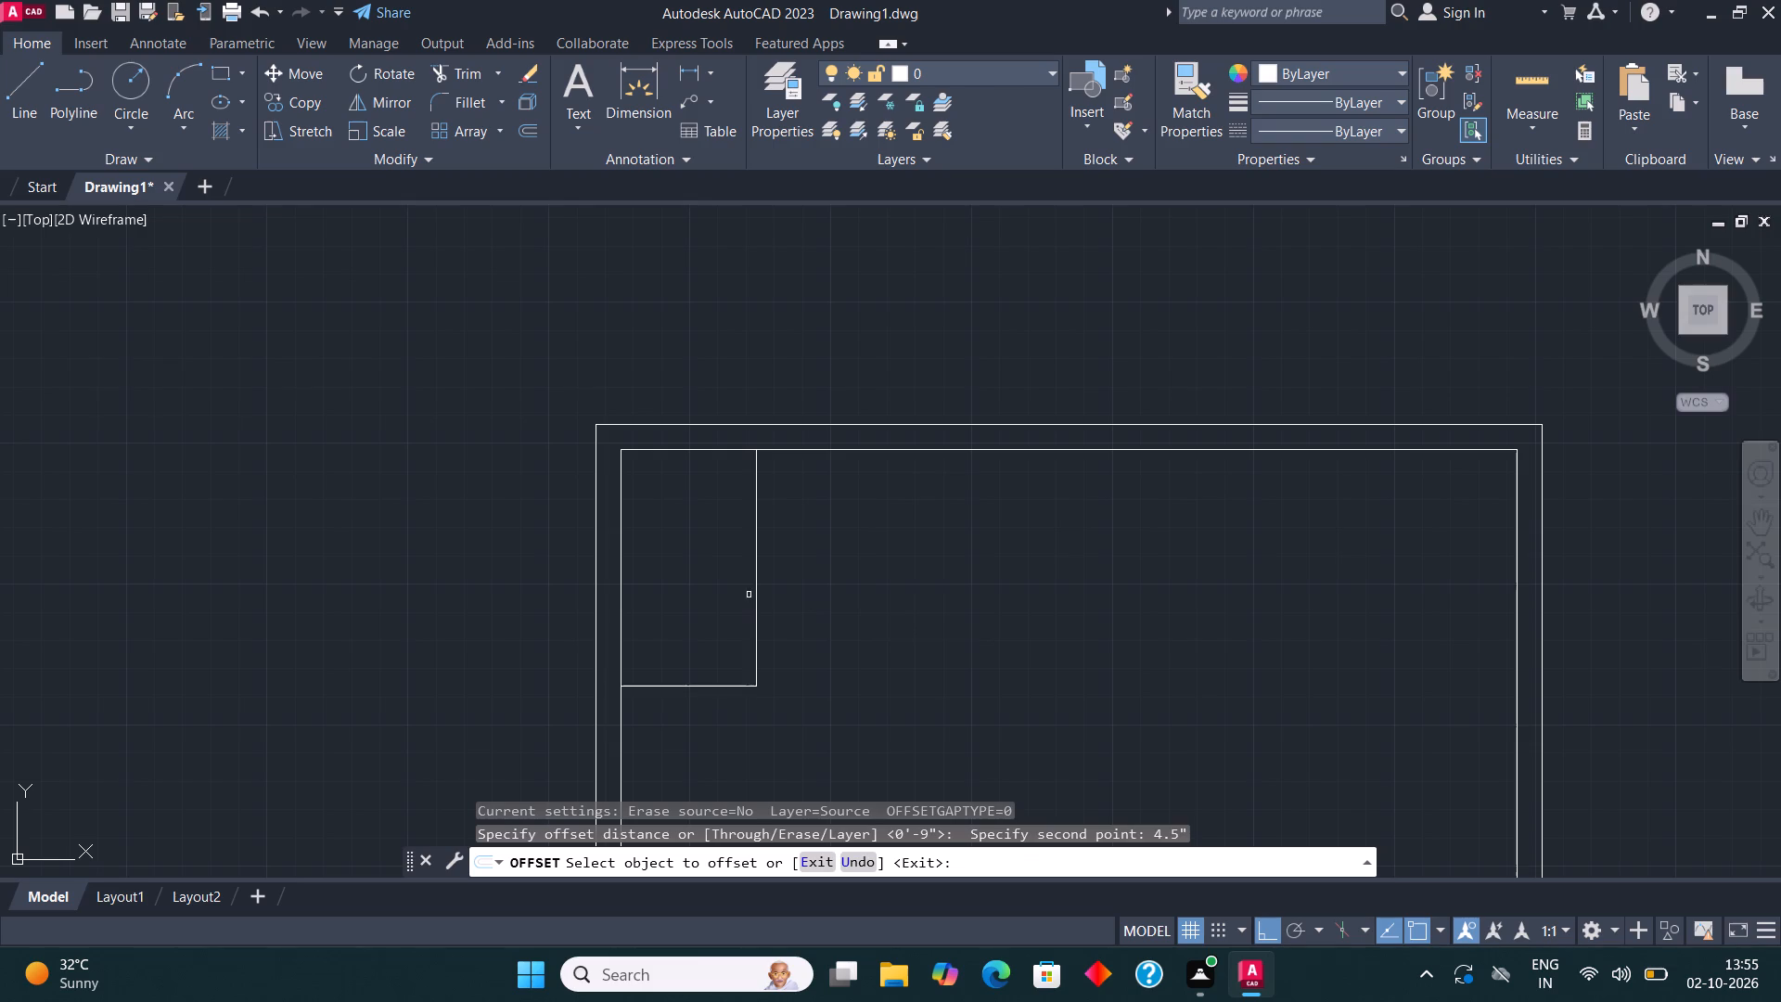
pyautogui.click(755, 597)
pyautogui.click(846, 586)
pyautogui.click(697, 687)
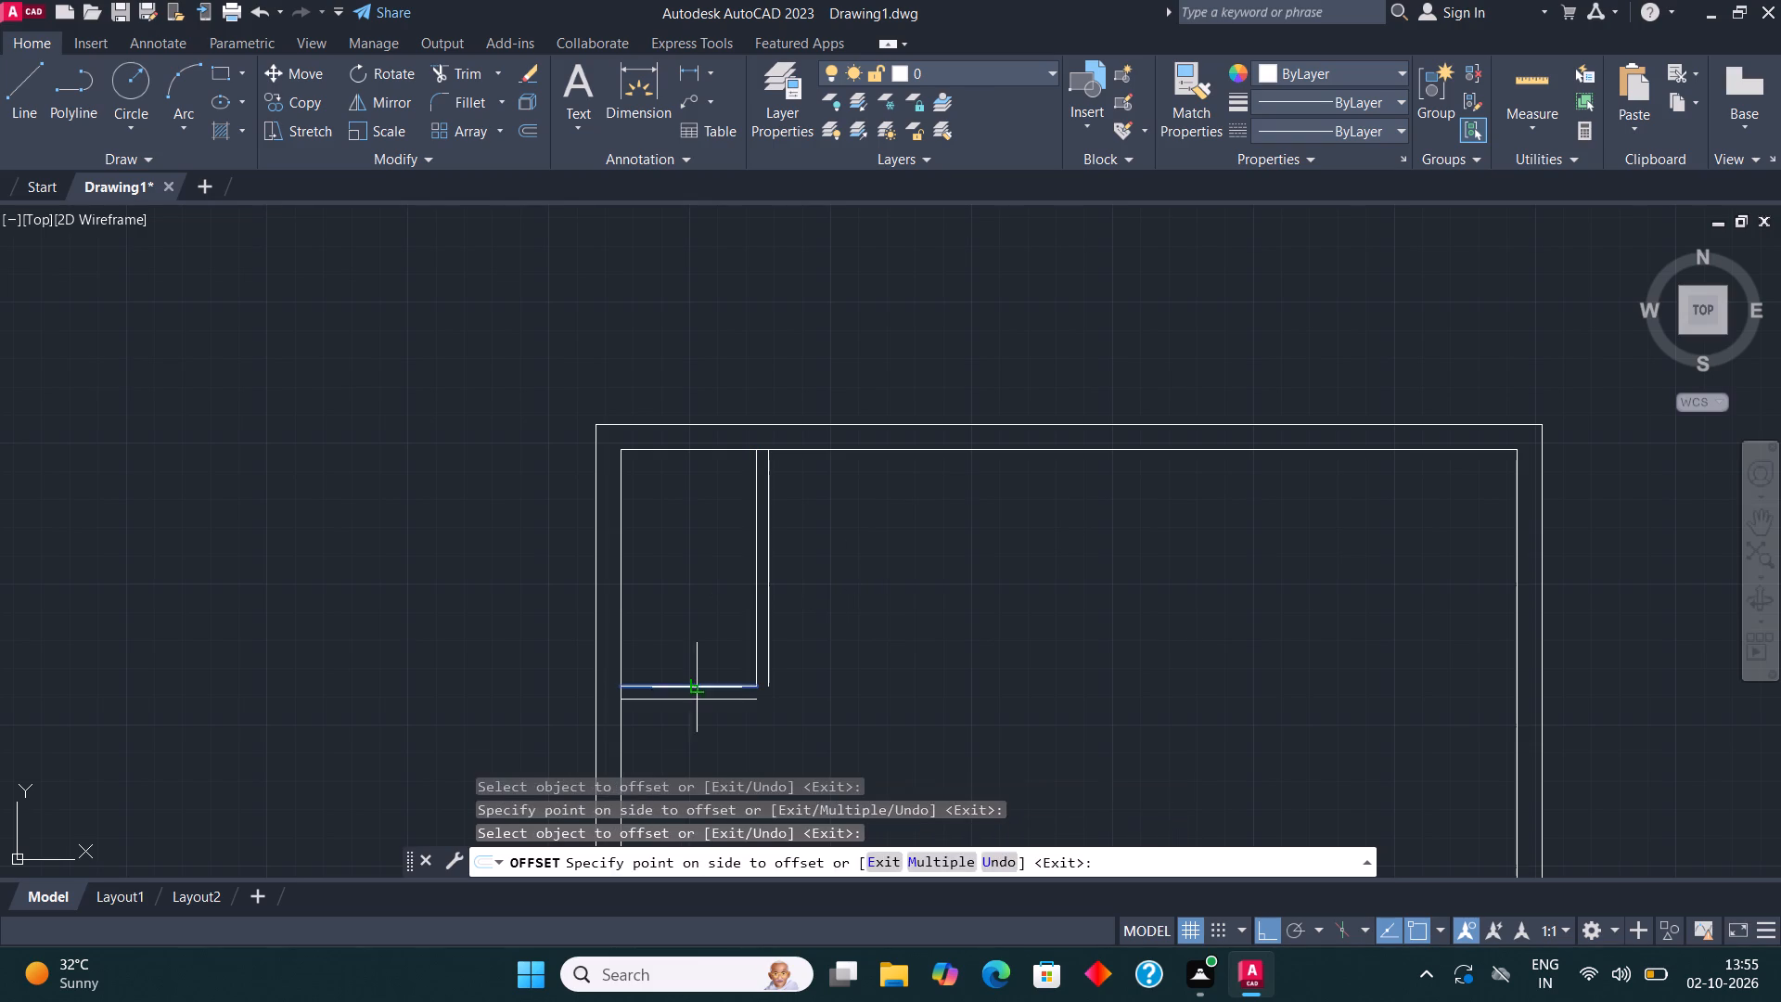
pyautogui.click(692, 718)
# Fillet the two outer offset partition lines so they meet in a square corner.
pyautogui.click(458, 99)
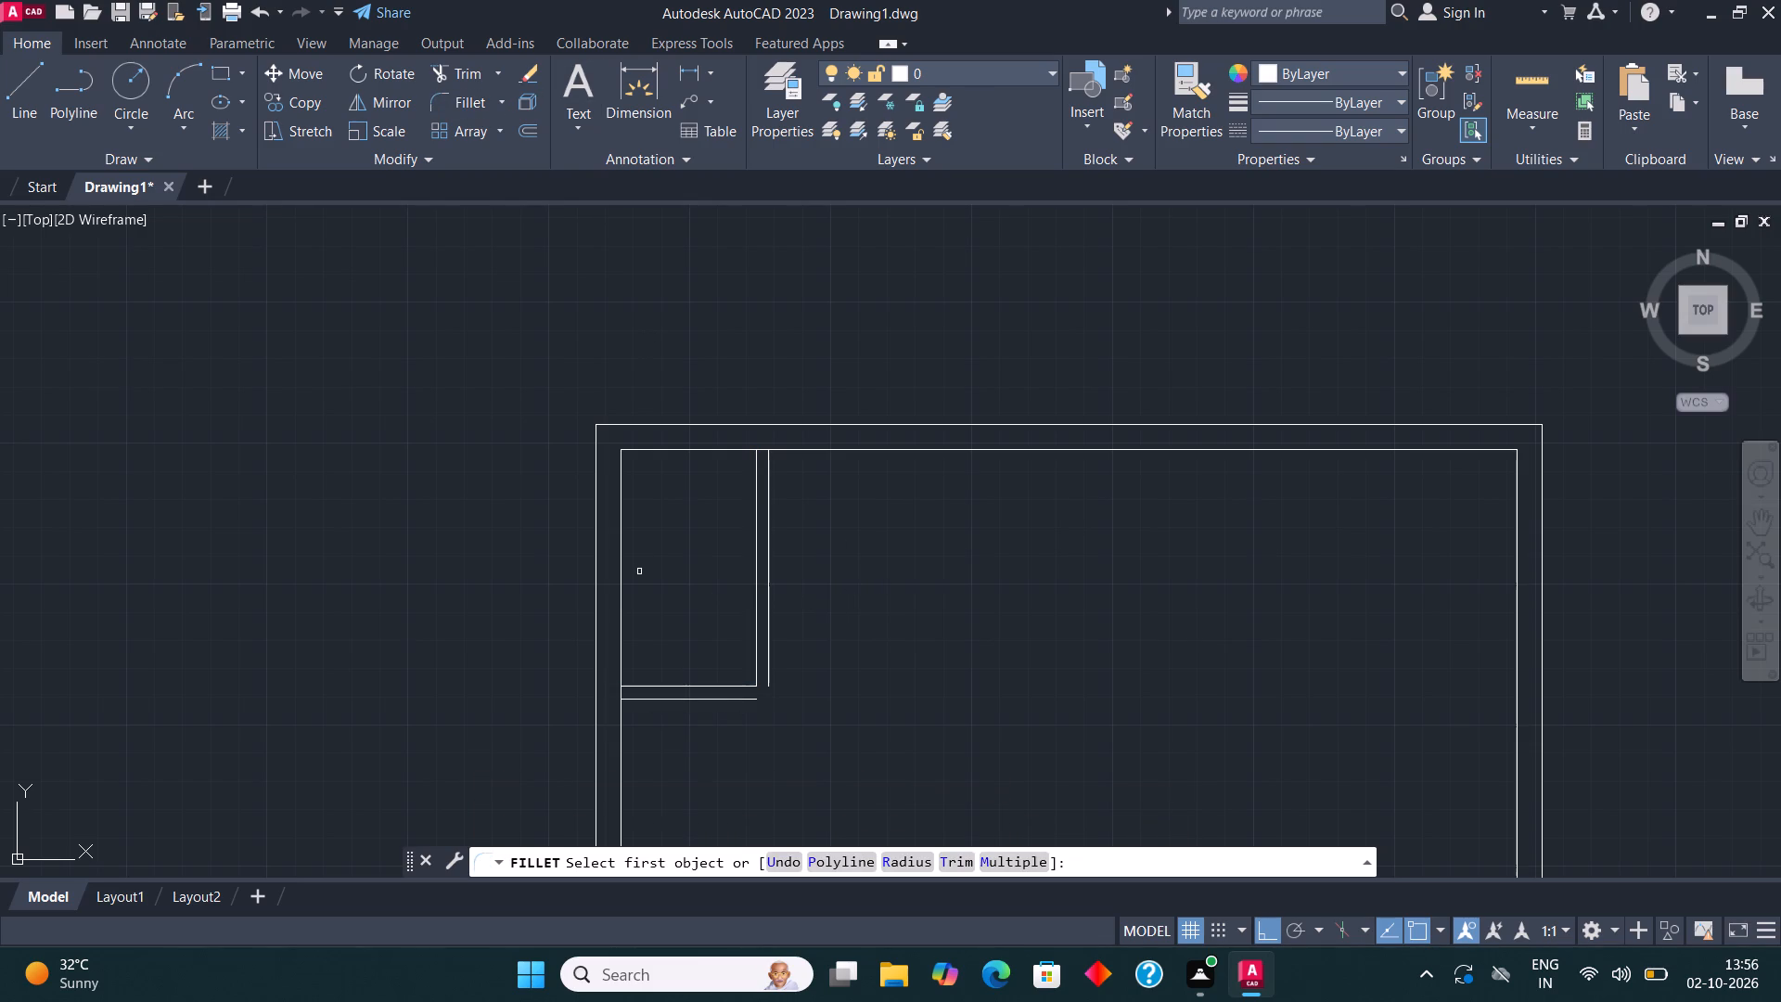
pyautogui.click(748, 699)
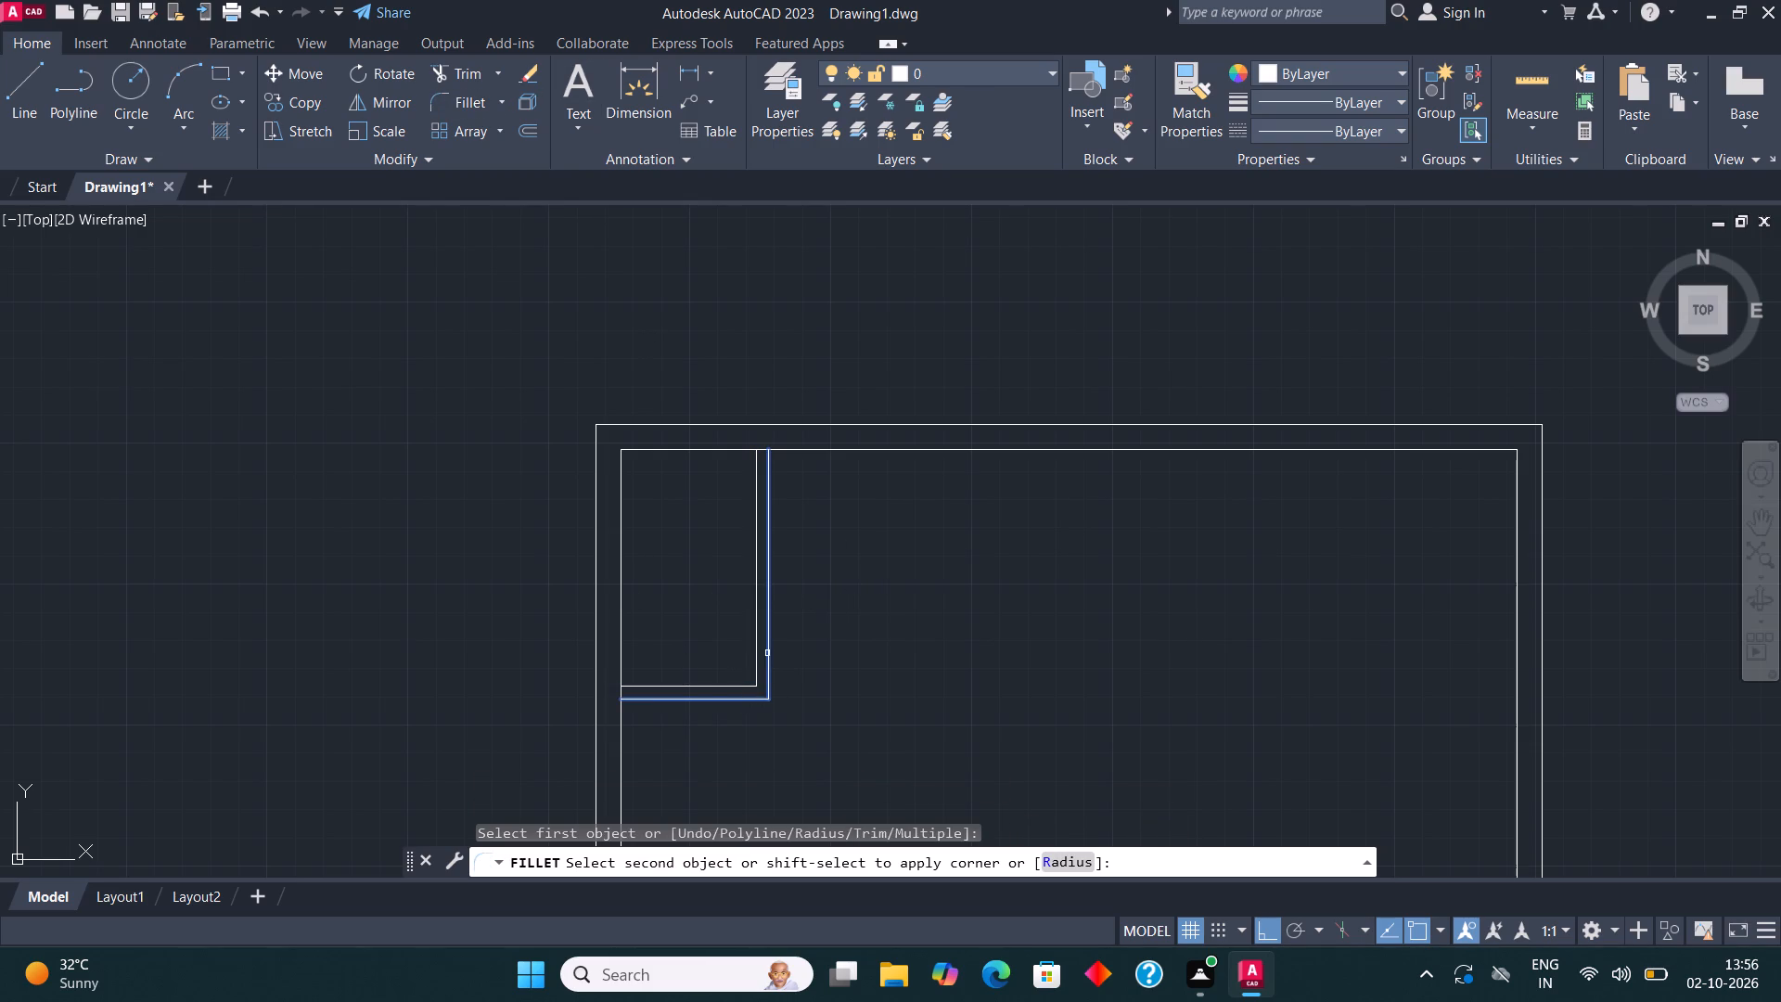
pyautogui.click(765, 651)
# Draw a second room beside the first: 7' plus 1'9" along the upper inner wall, 7' down, and back to the first room's inner corner.
pyautogui.click(19, 74)
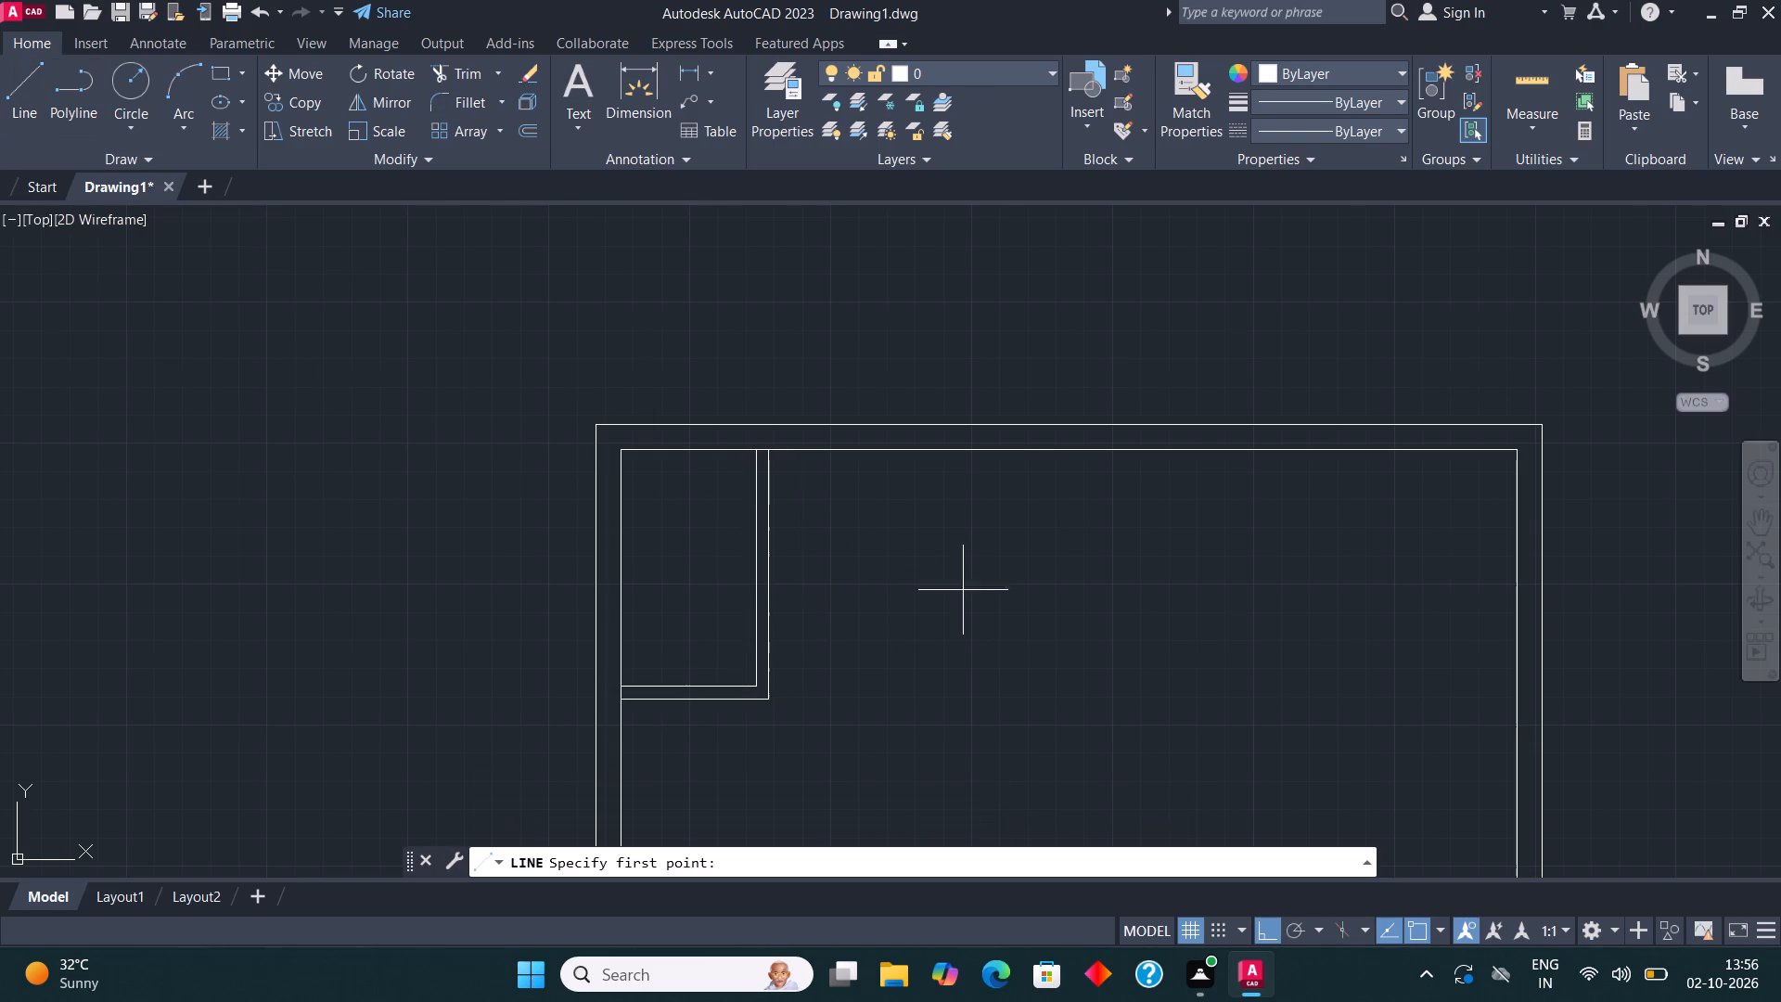
pyautogui.moveTo(1043, 603); pyautogui.dragTo(839, 614, button='middle')
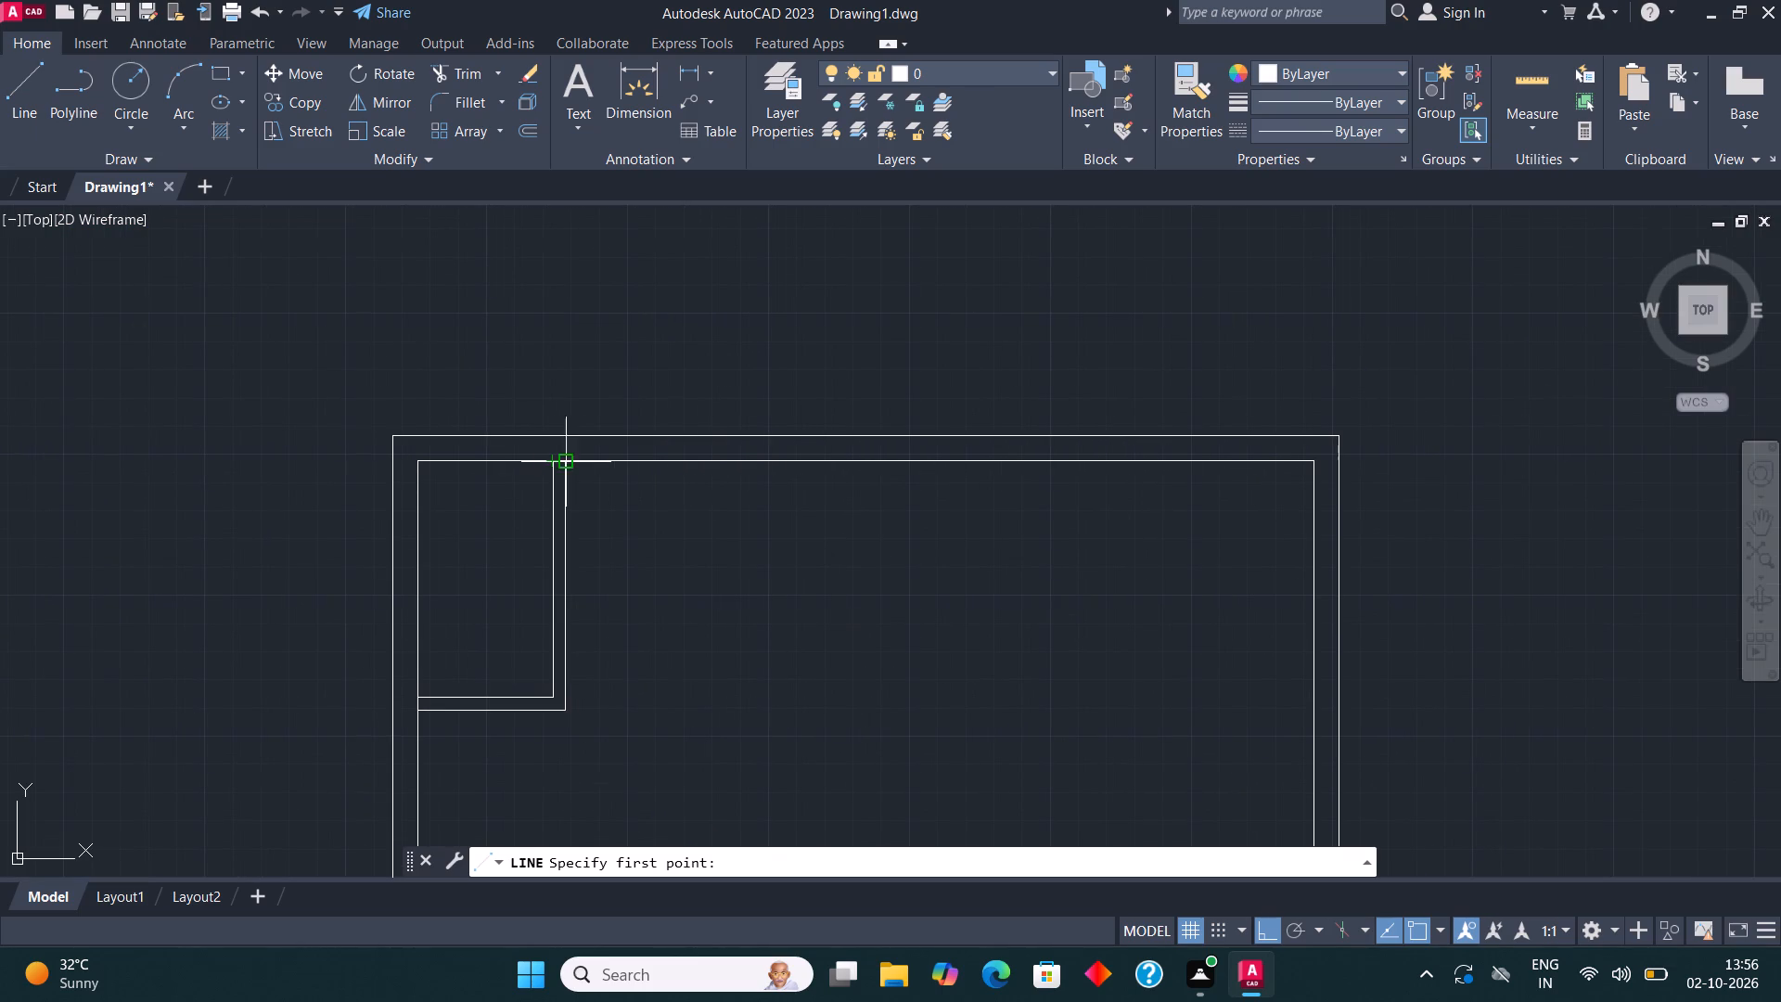
pyautogui.click(570, 461)
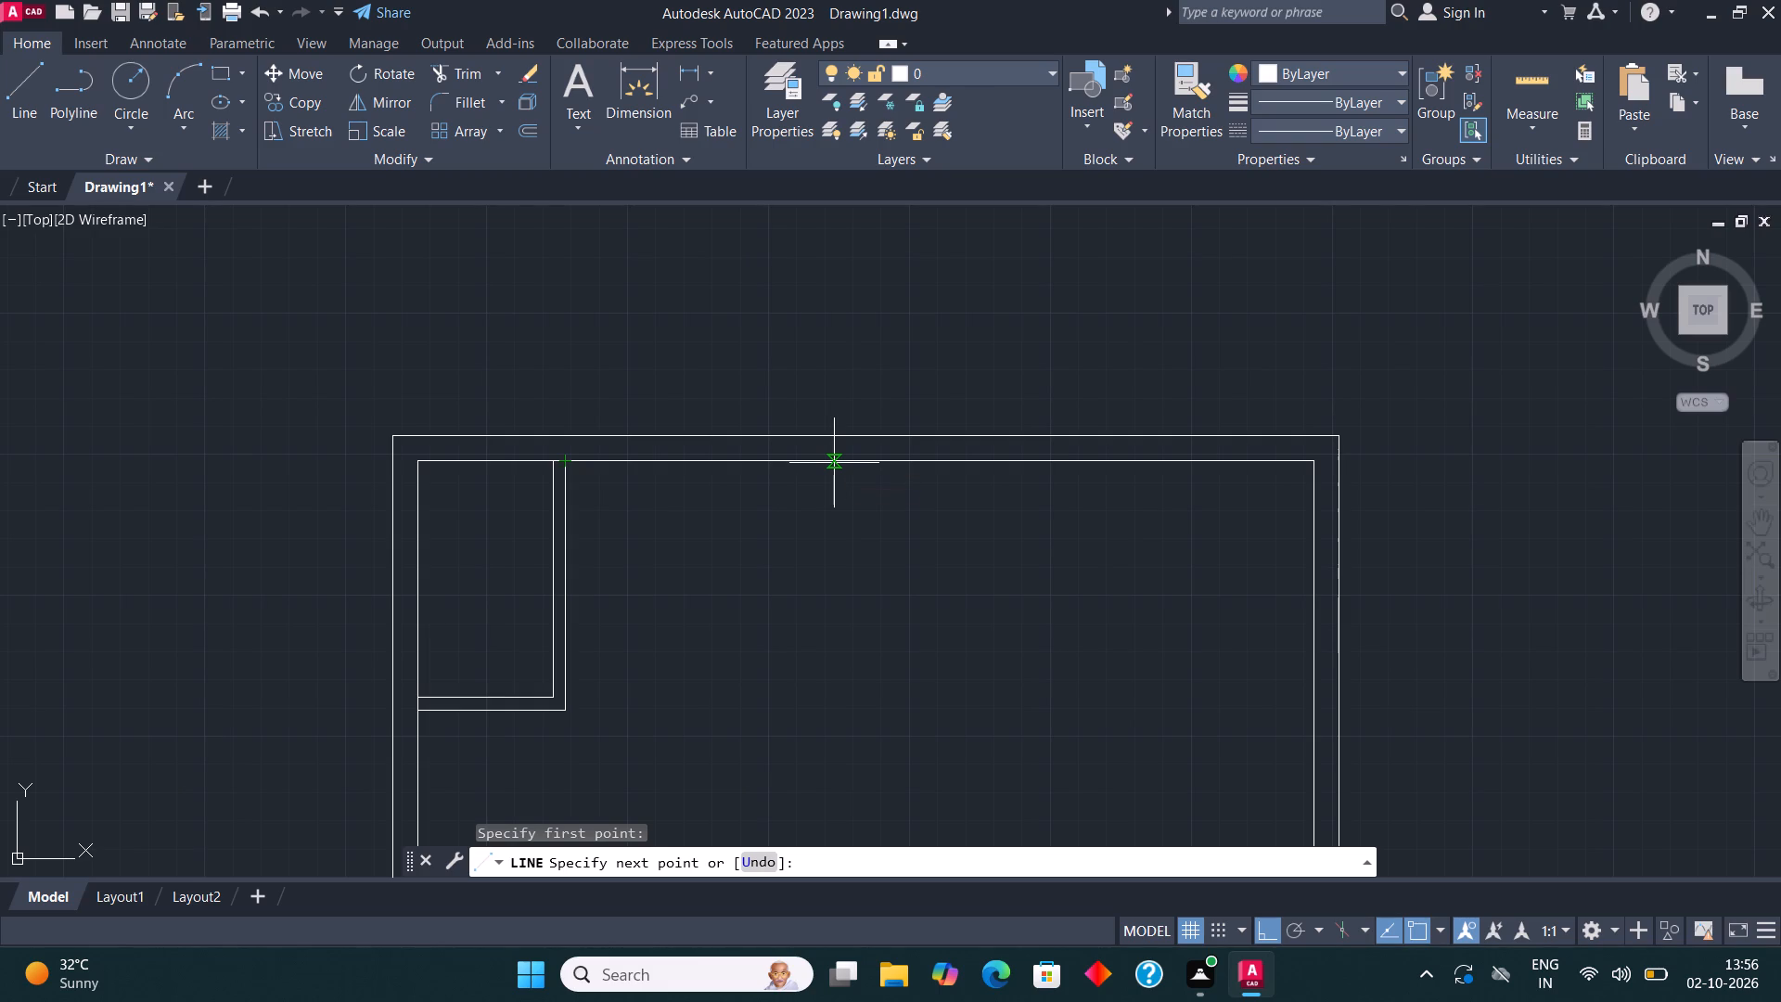
pyautogui.press('7')
pyautogui.press("'")
pyautogui.press('Return')
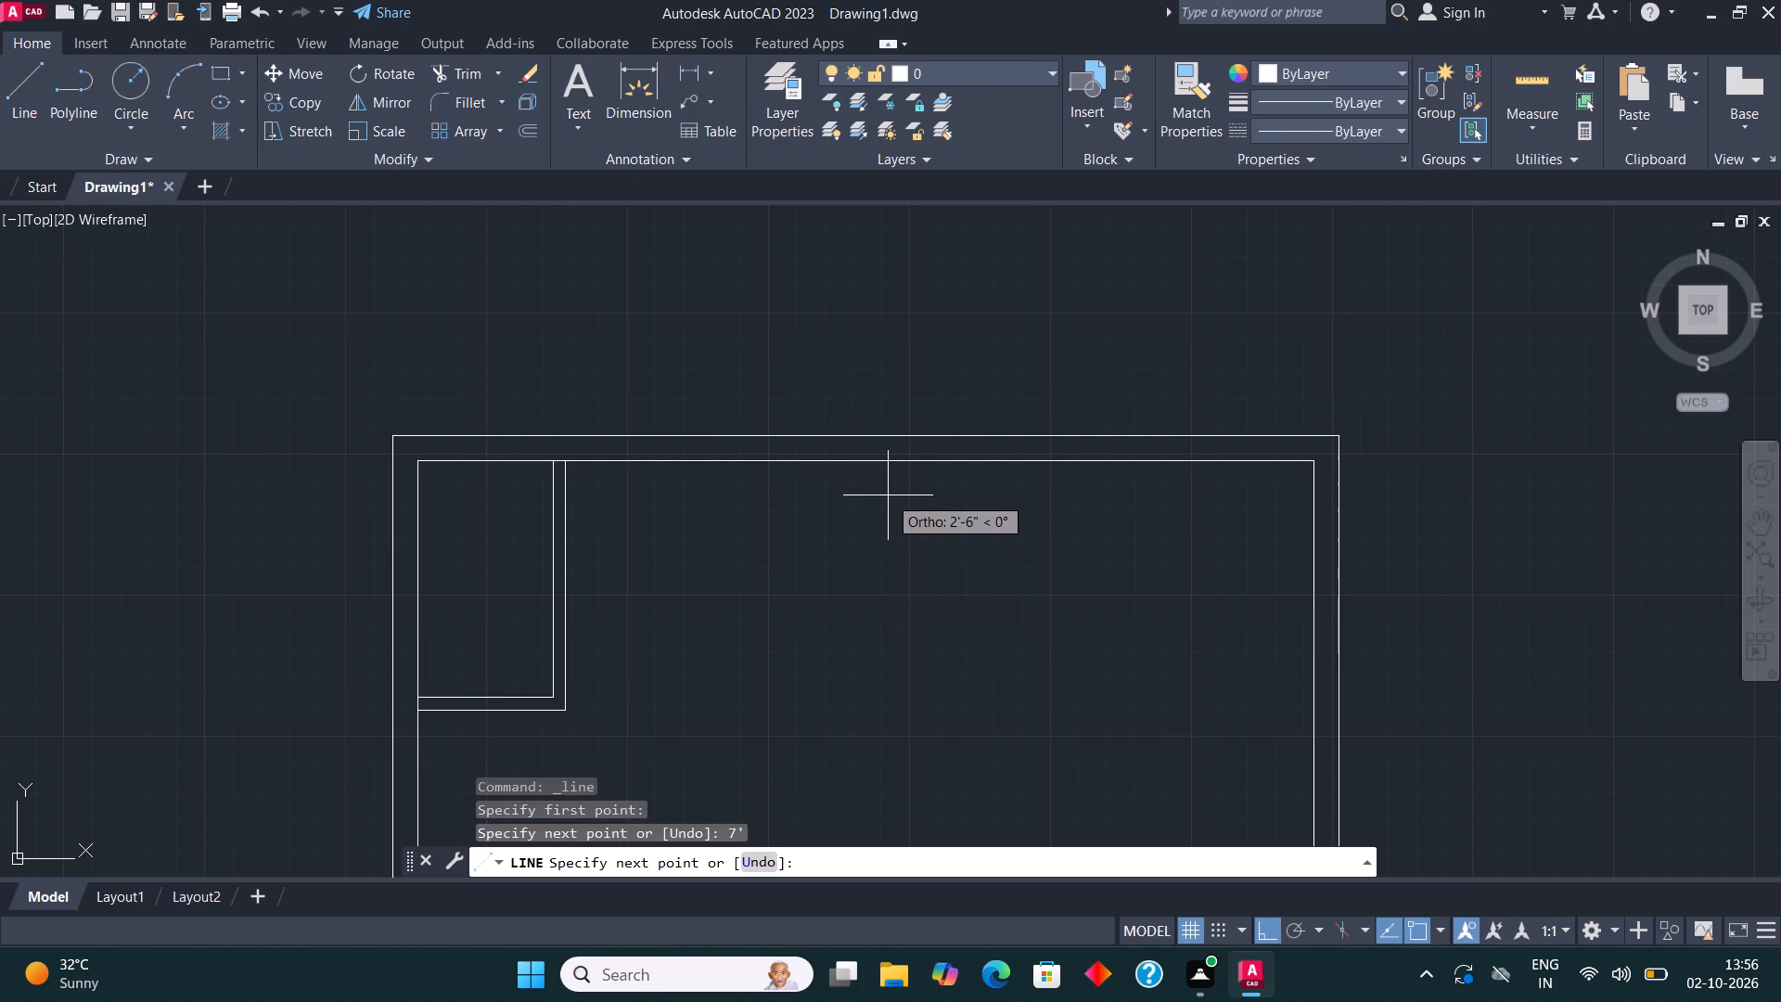
pyautogui.write('1\'9"')
pyautogui.press('Return')
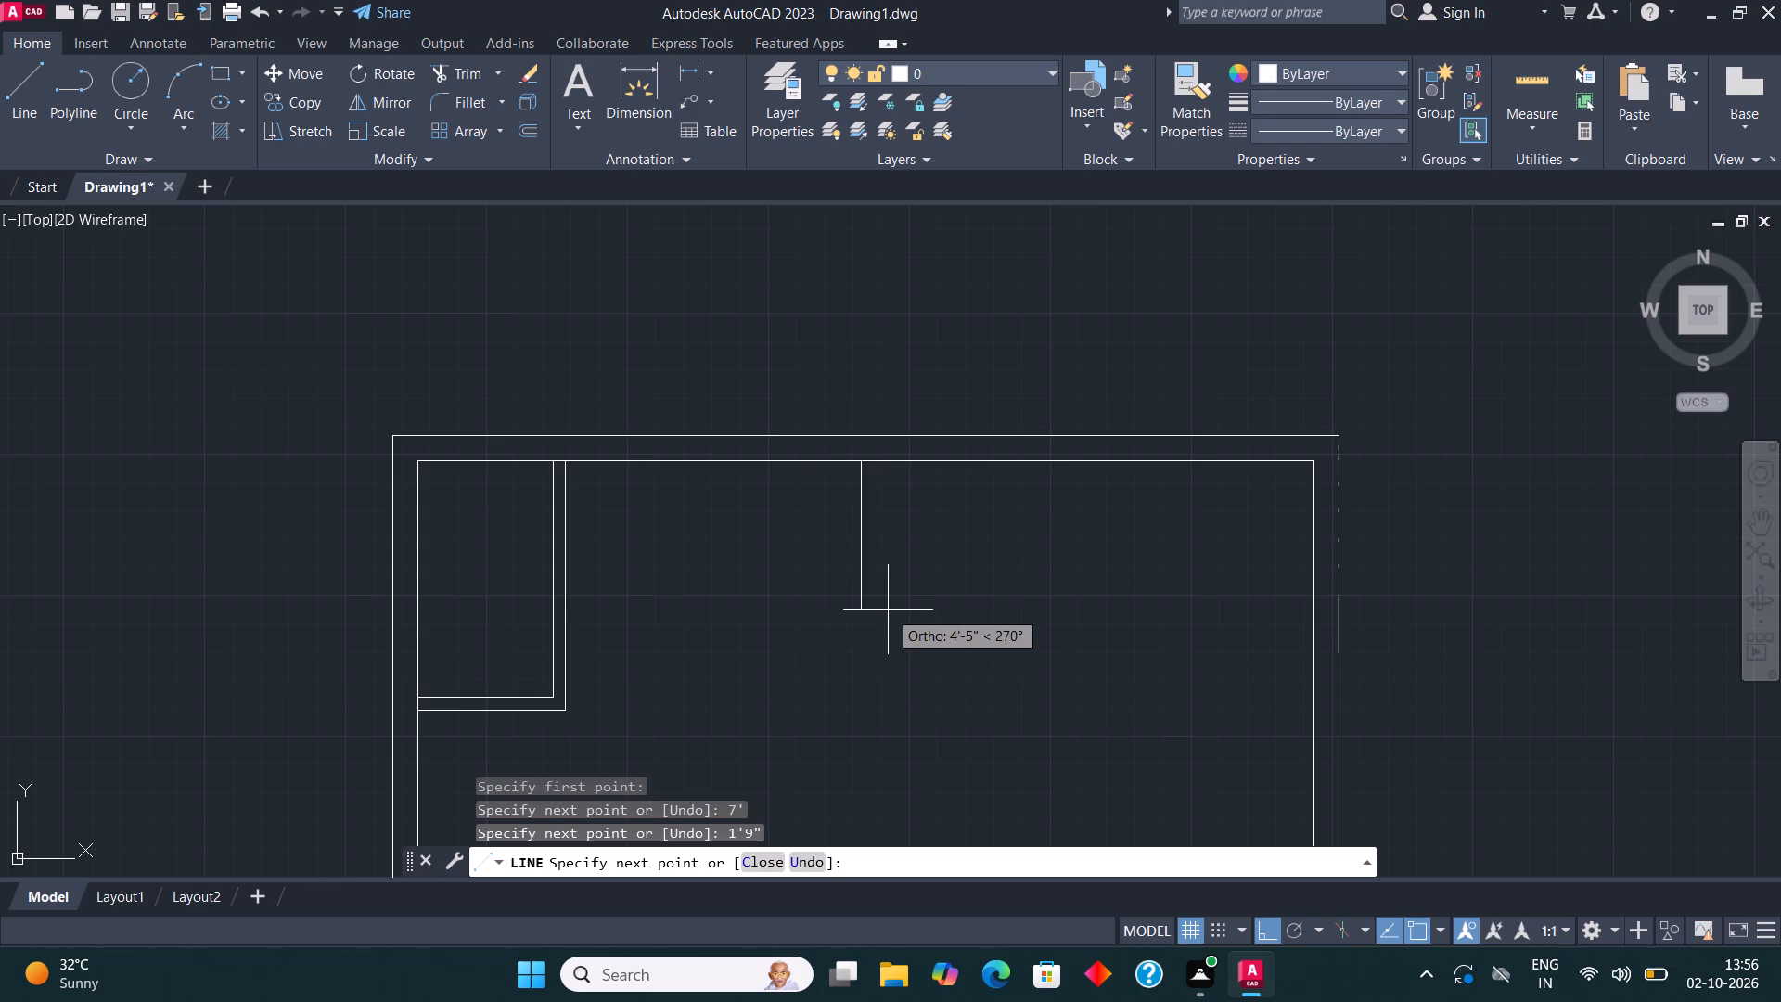
pyautogui.write("7'")
pyautogui.press('Return')
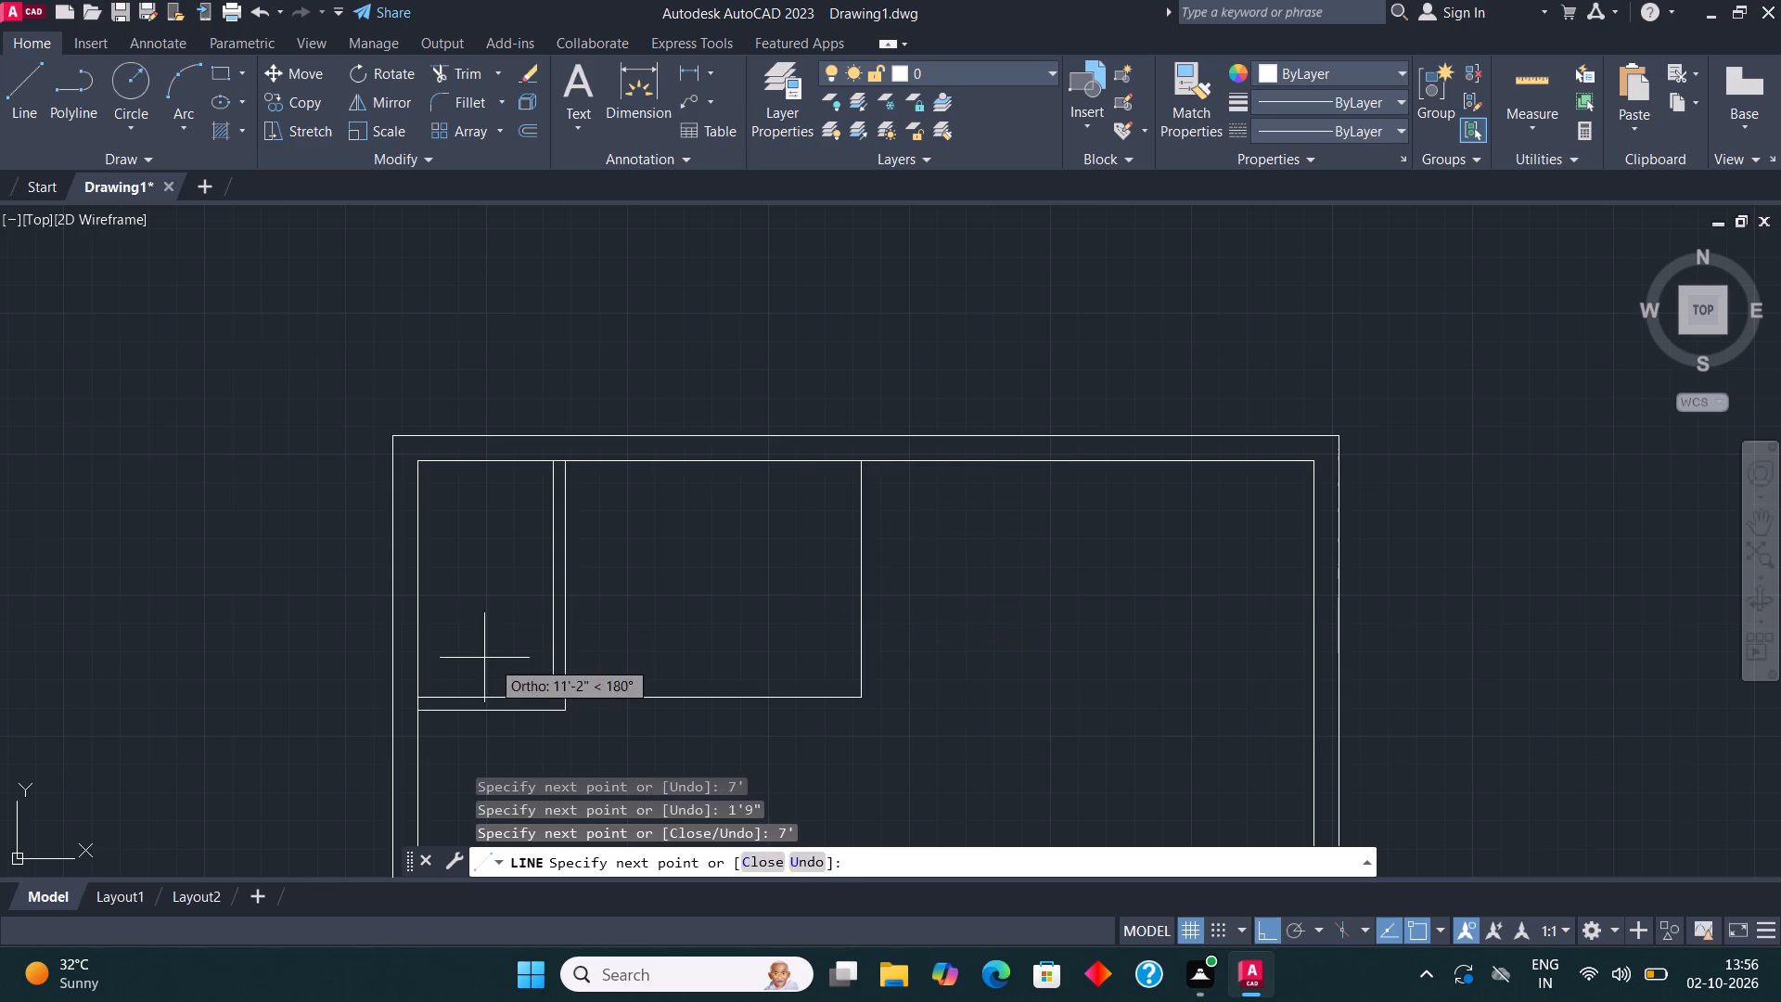
pyautogui.click(548, 699)
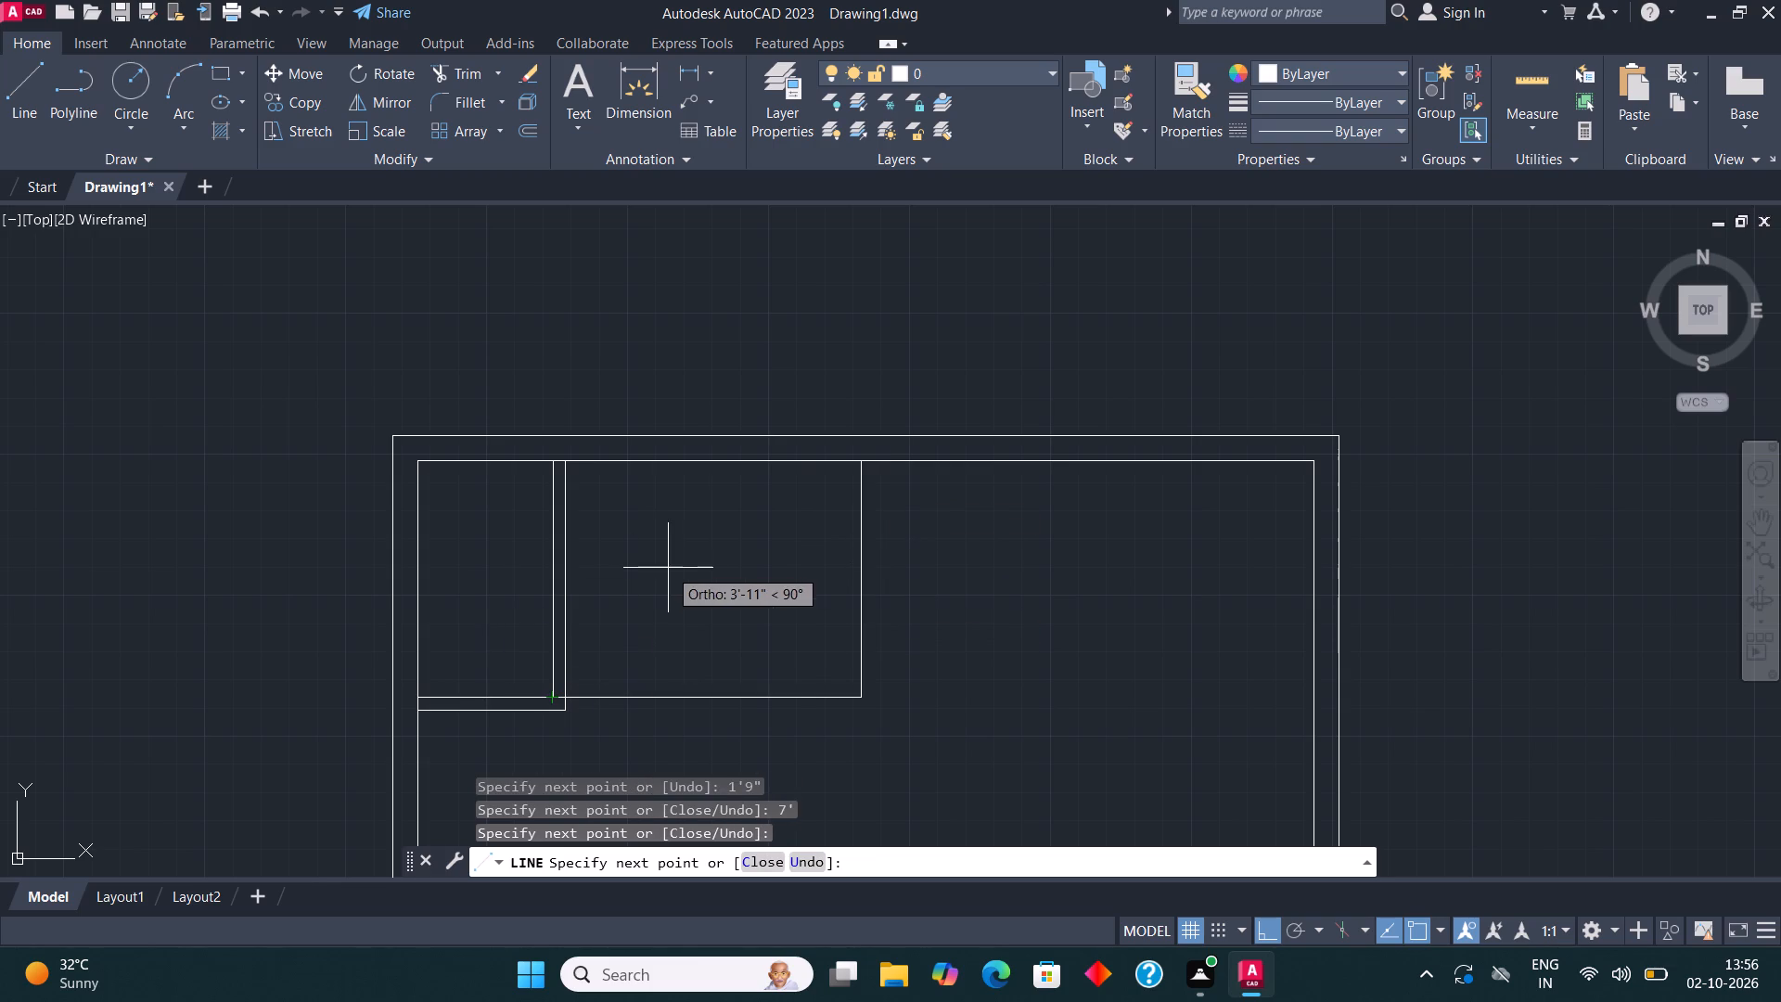
pyautogui.press('Escape')
# Offset the second room's vertical and horizontal partition lines 4.5" outward.
pyautogui.click(883, 736)
pyautogui.click(824, 644)
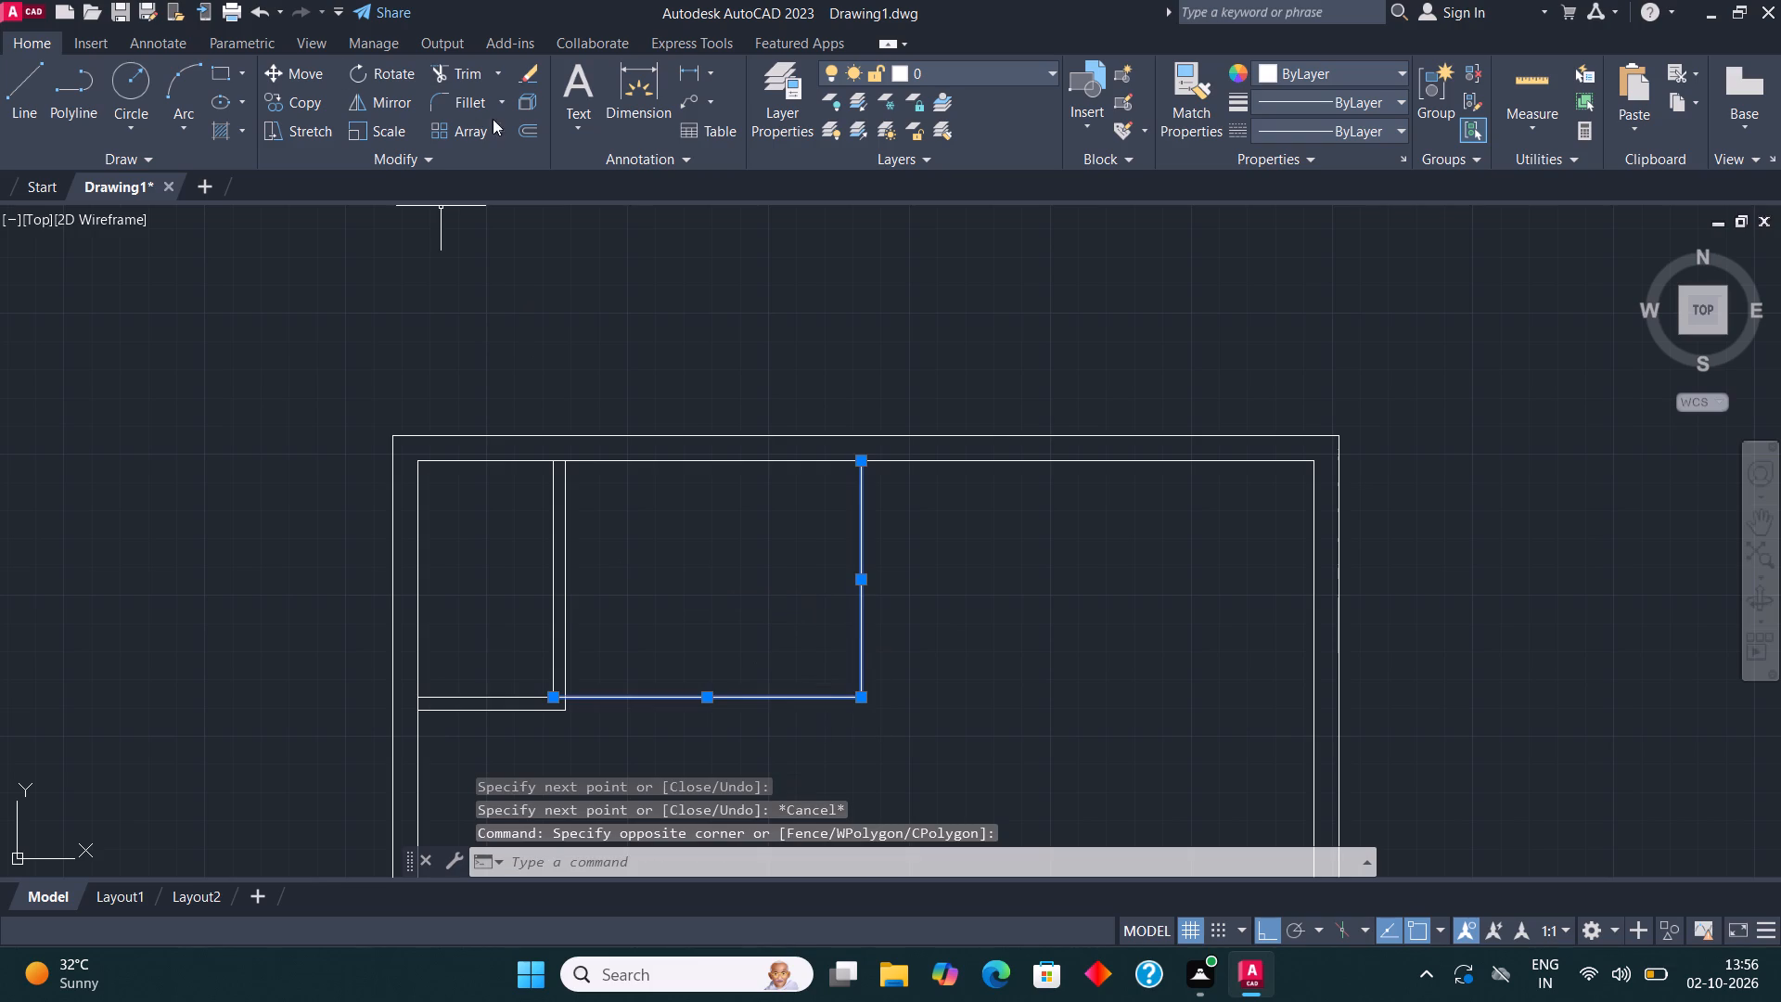
pyautogui.click(537, 130)
pyautogui.click(868, 595)
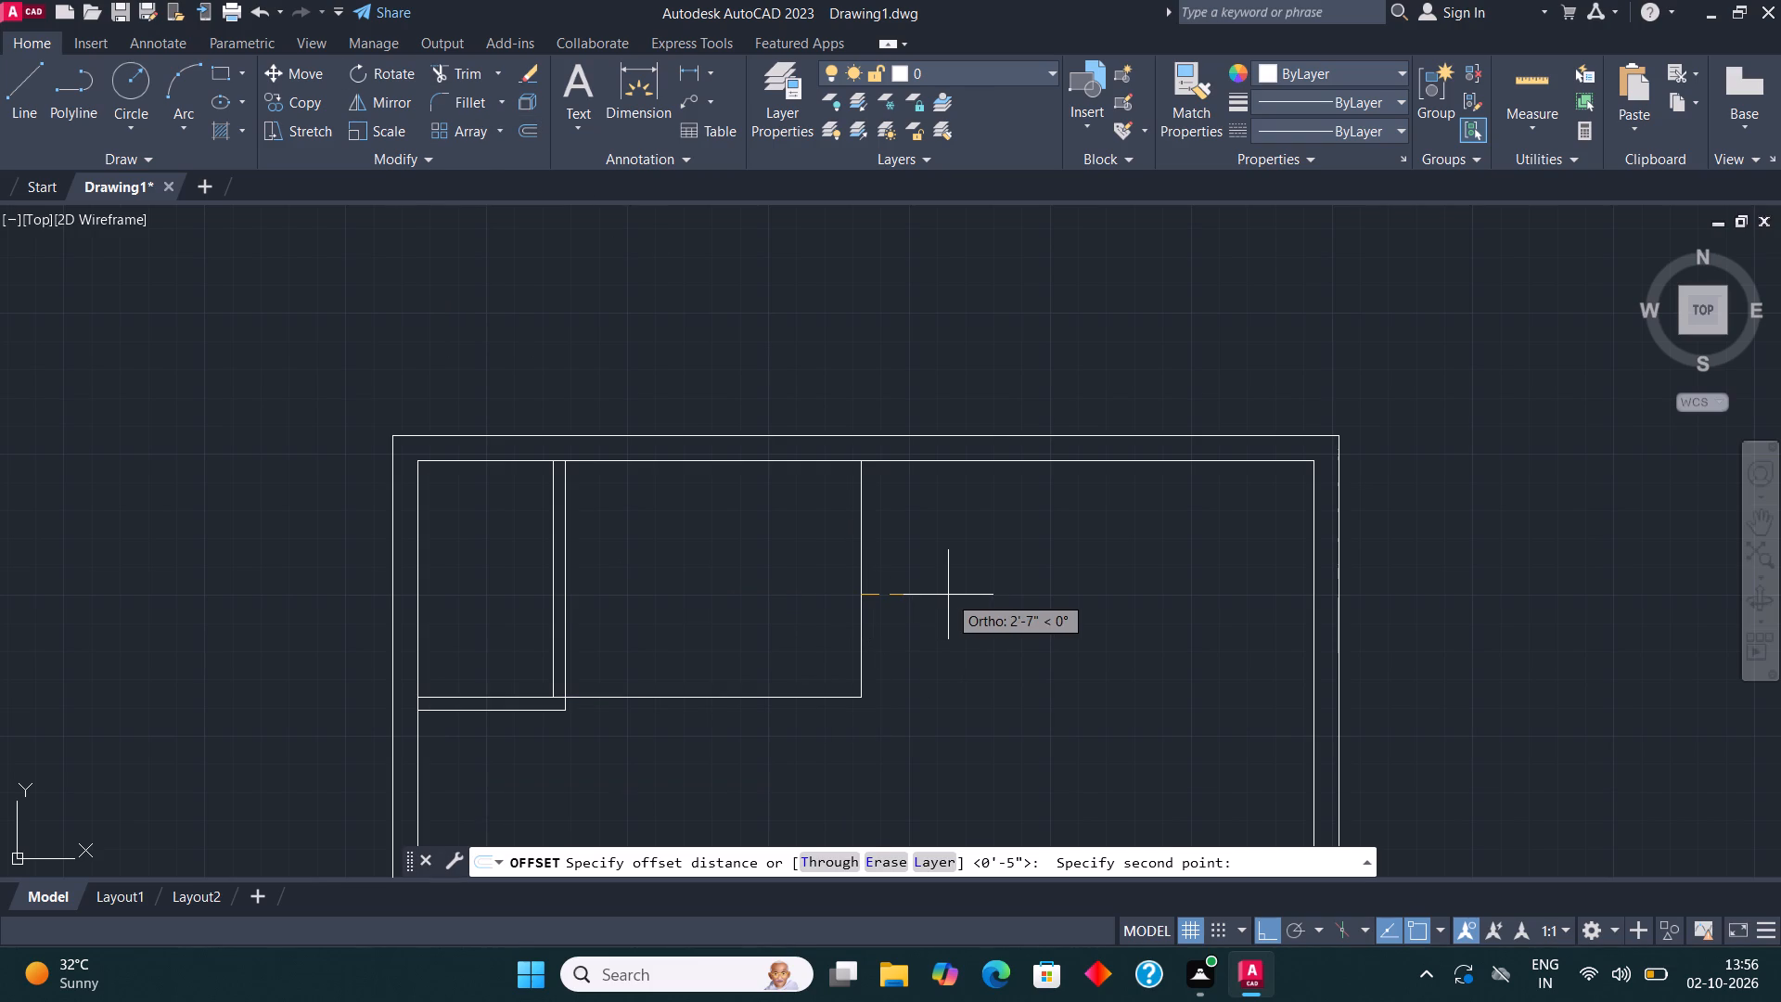
pyautogui.write('4.5')
pyautogui.hotkey('shift', '"')
pyautogui.press('Return')
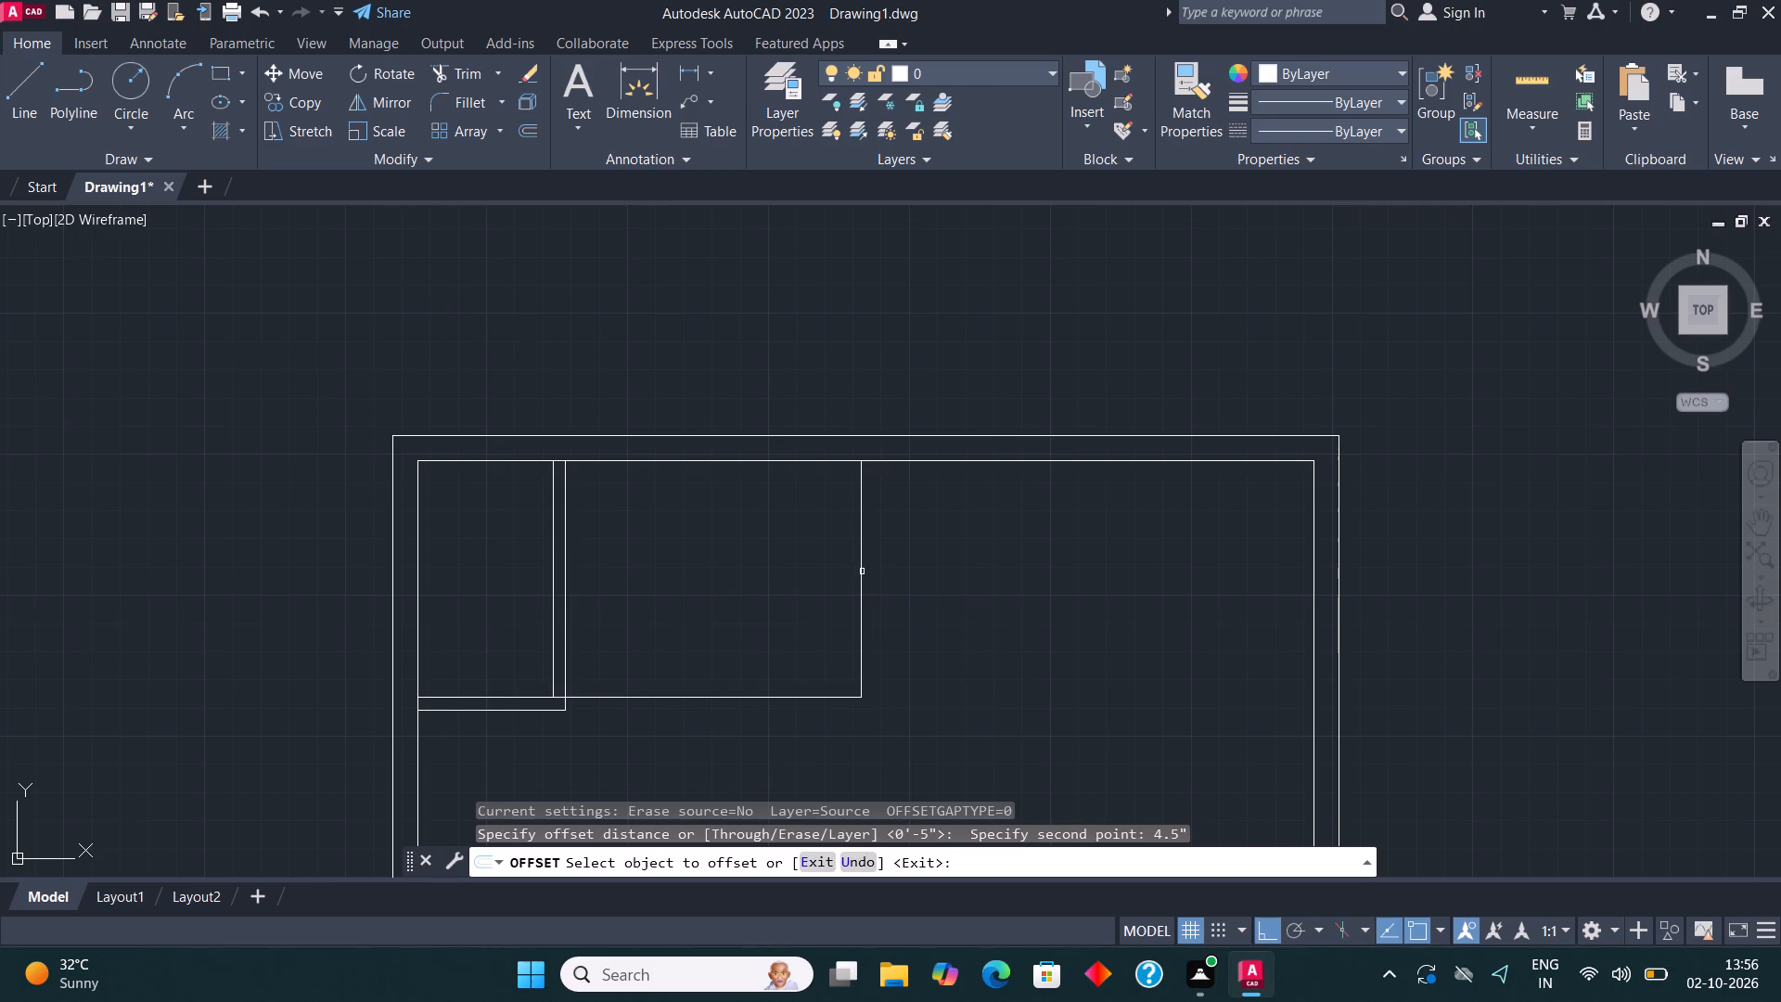
pyautogui.click(863, 572)
pyautogui.click(958, 571)
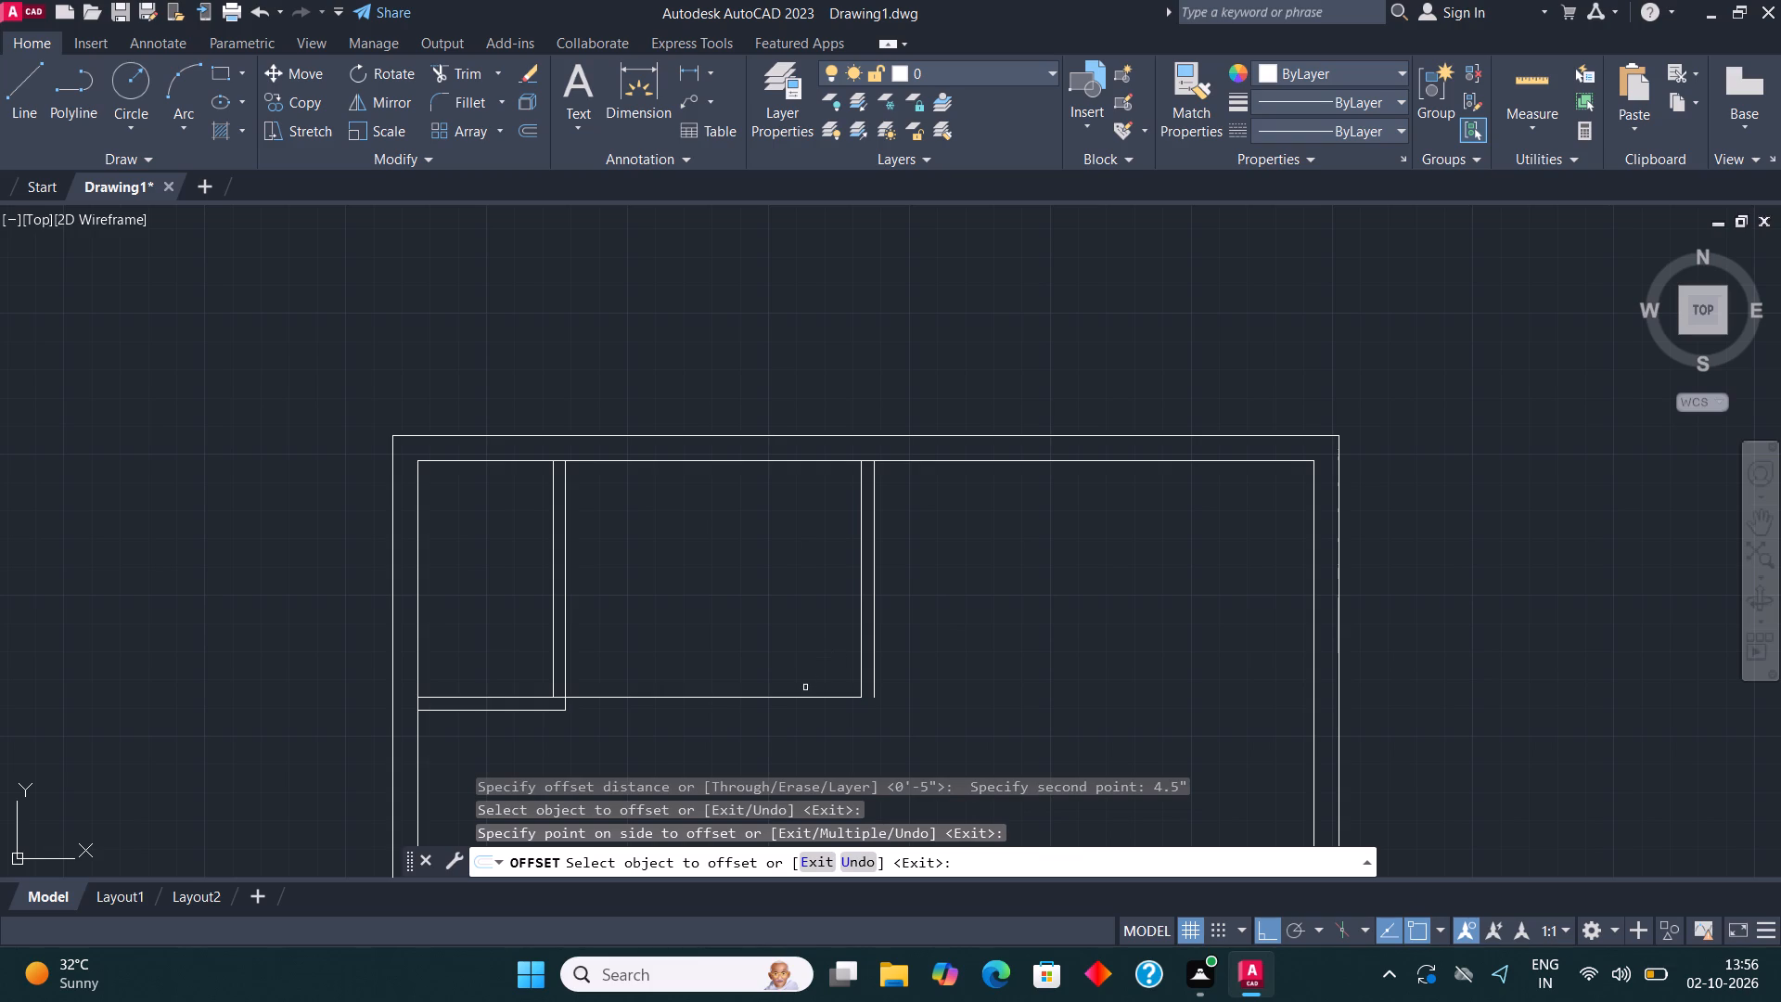
pyautogui.click(812, 698)
pyautogui.click(814, 729)
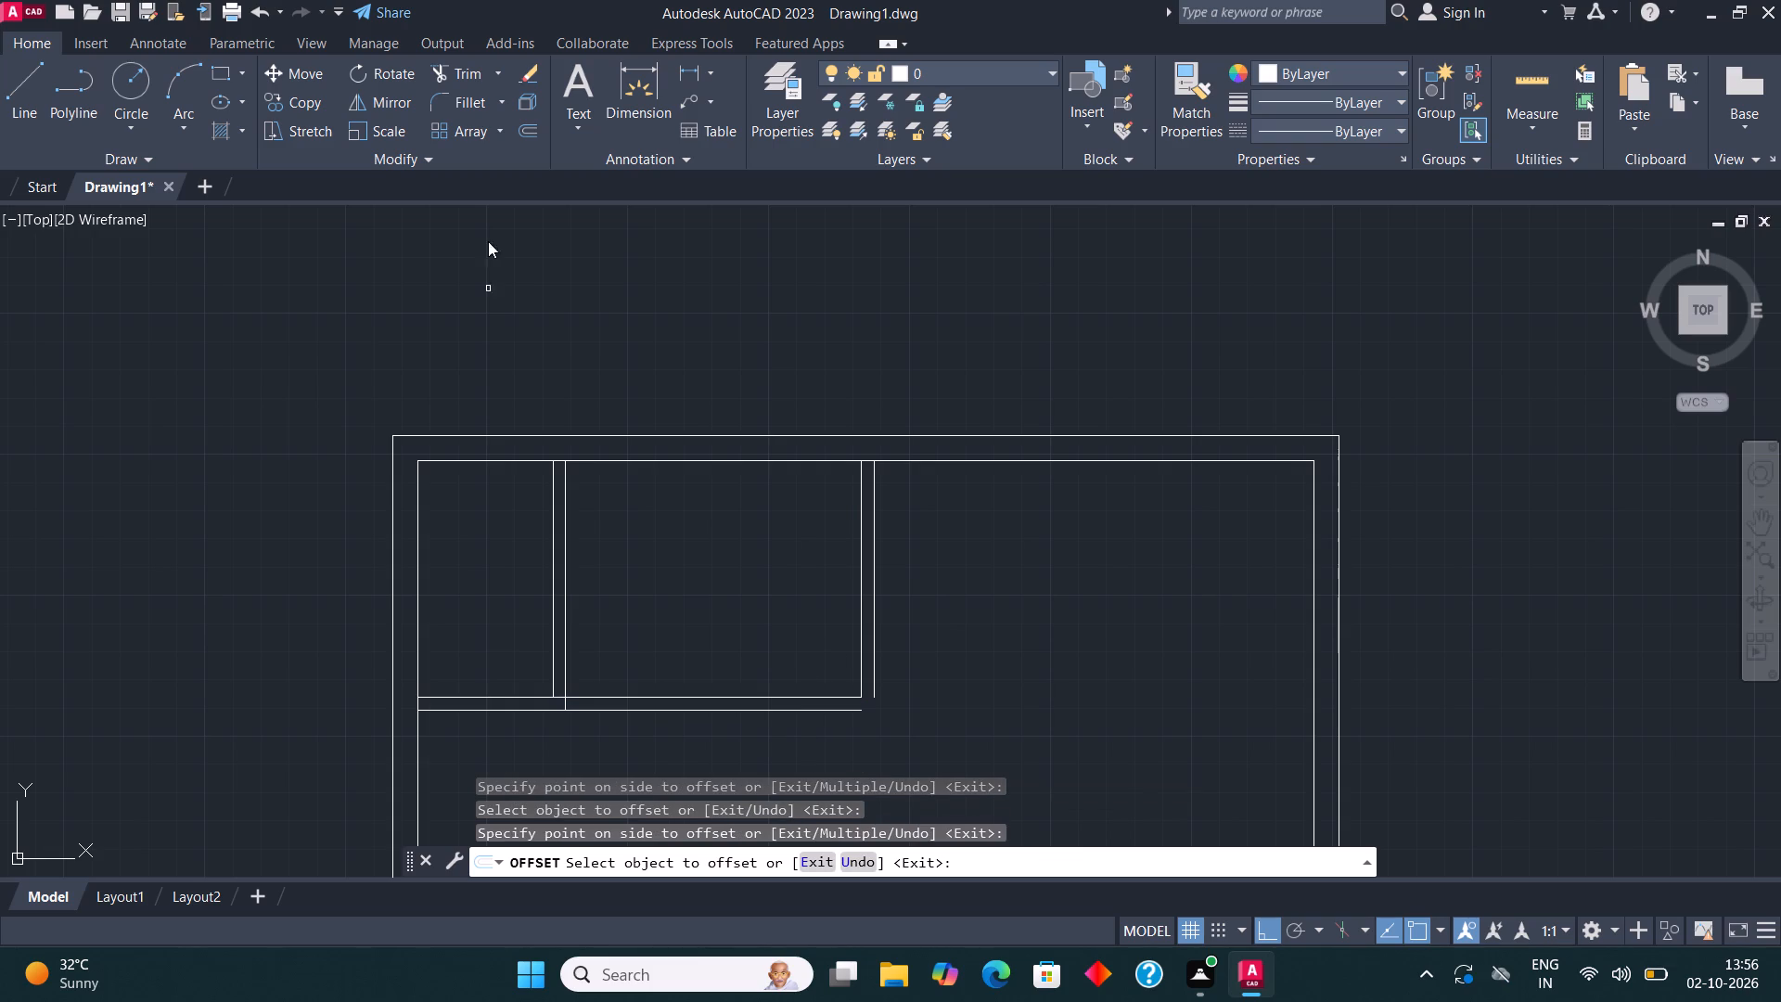
# Fillet the second room's two outer offset lines so they meet in a square corner.
pyautogui.click(463, 108)
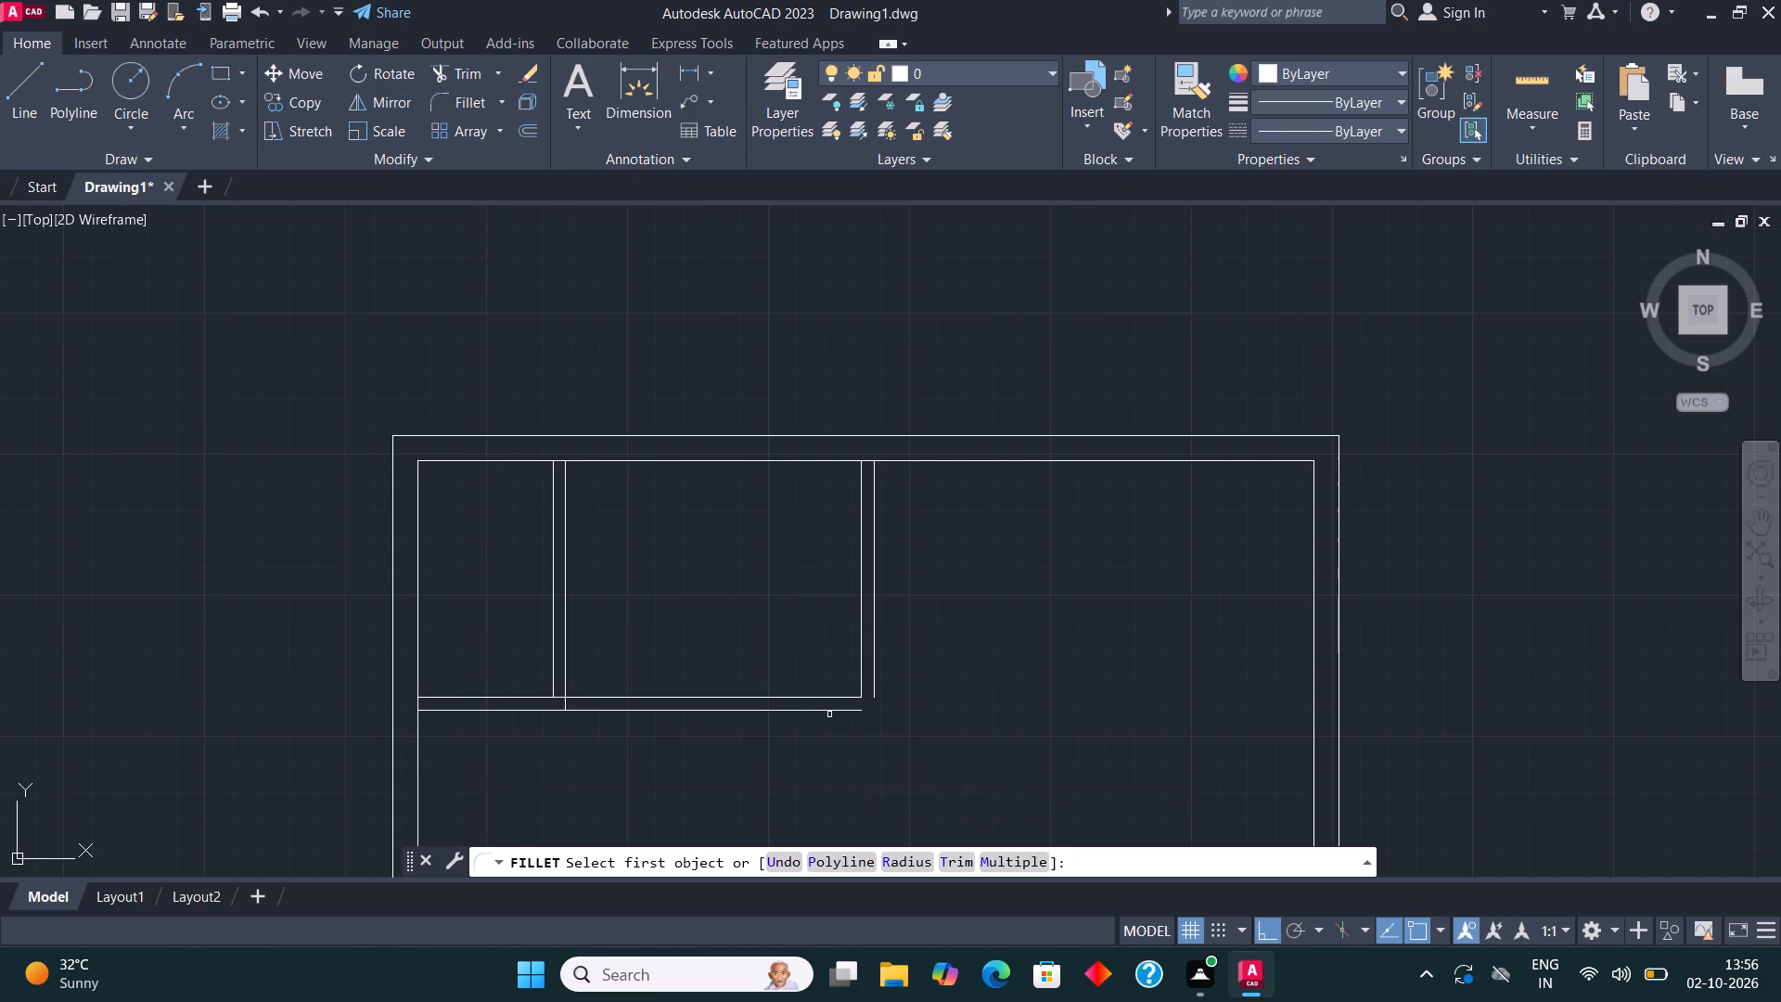
pyautogui.click(832, 717)
pyautogui.click(832, 710)
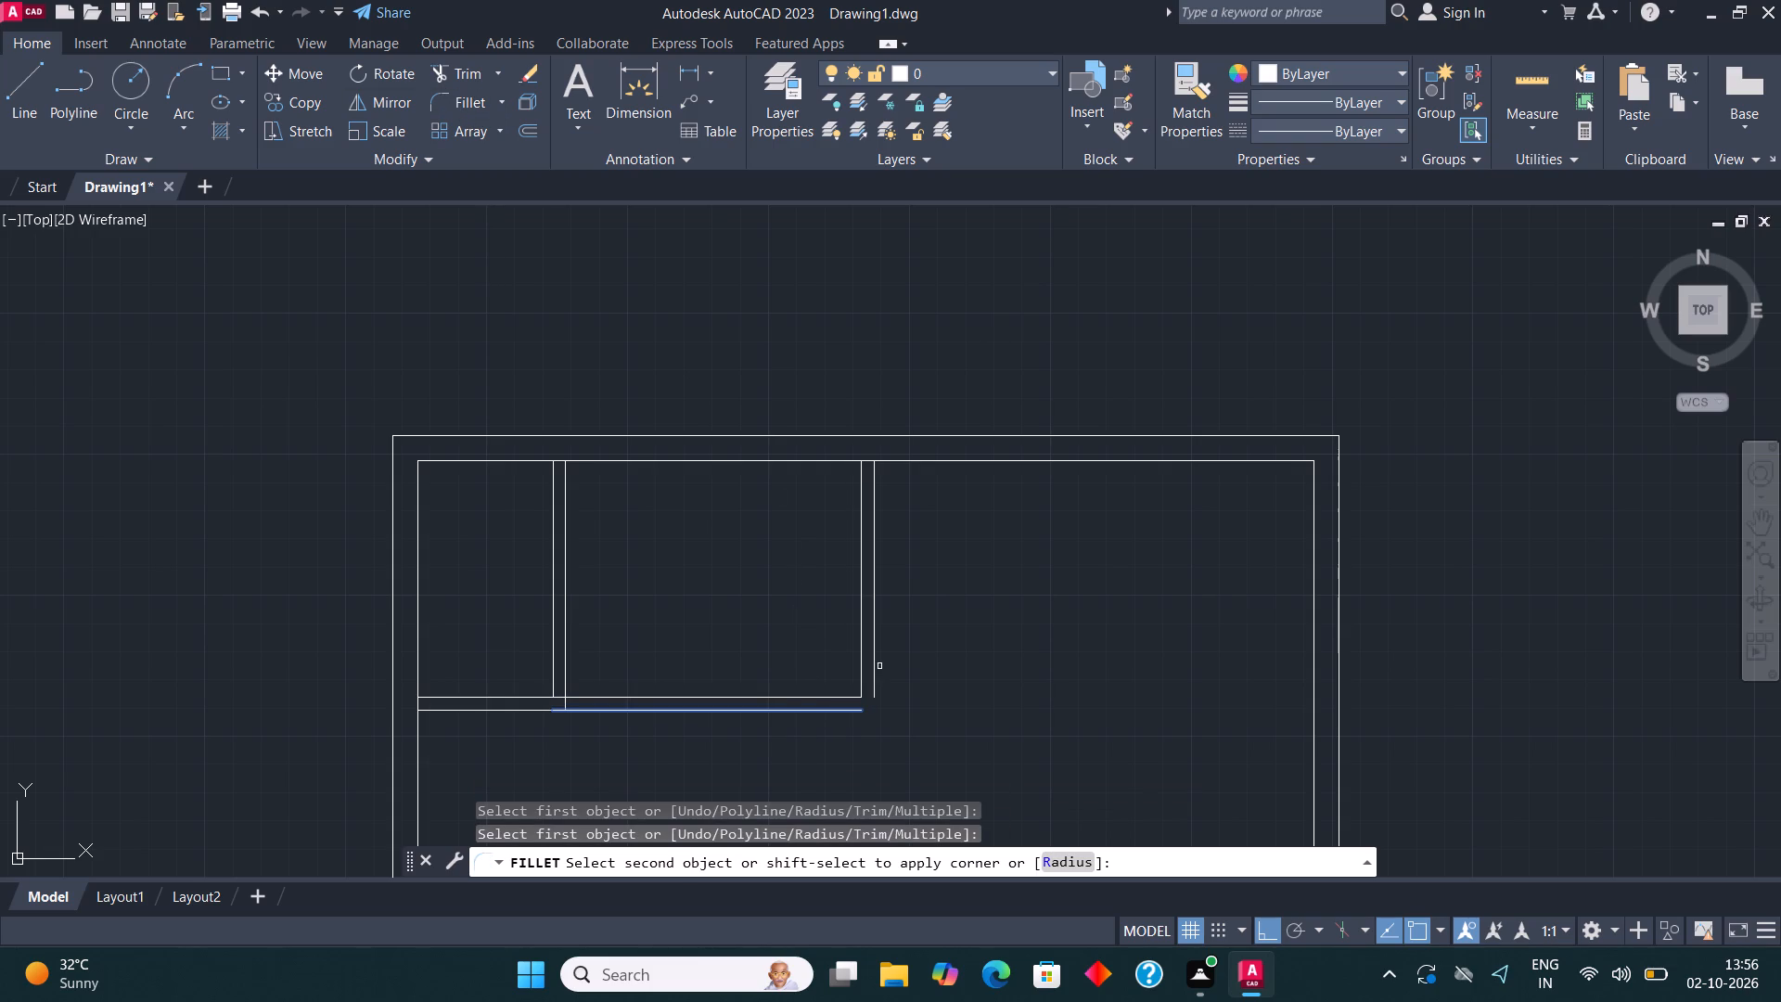
pyautogui.click(874, 657)
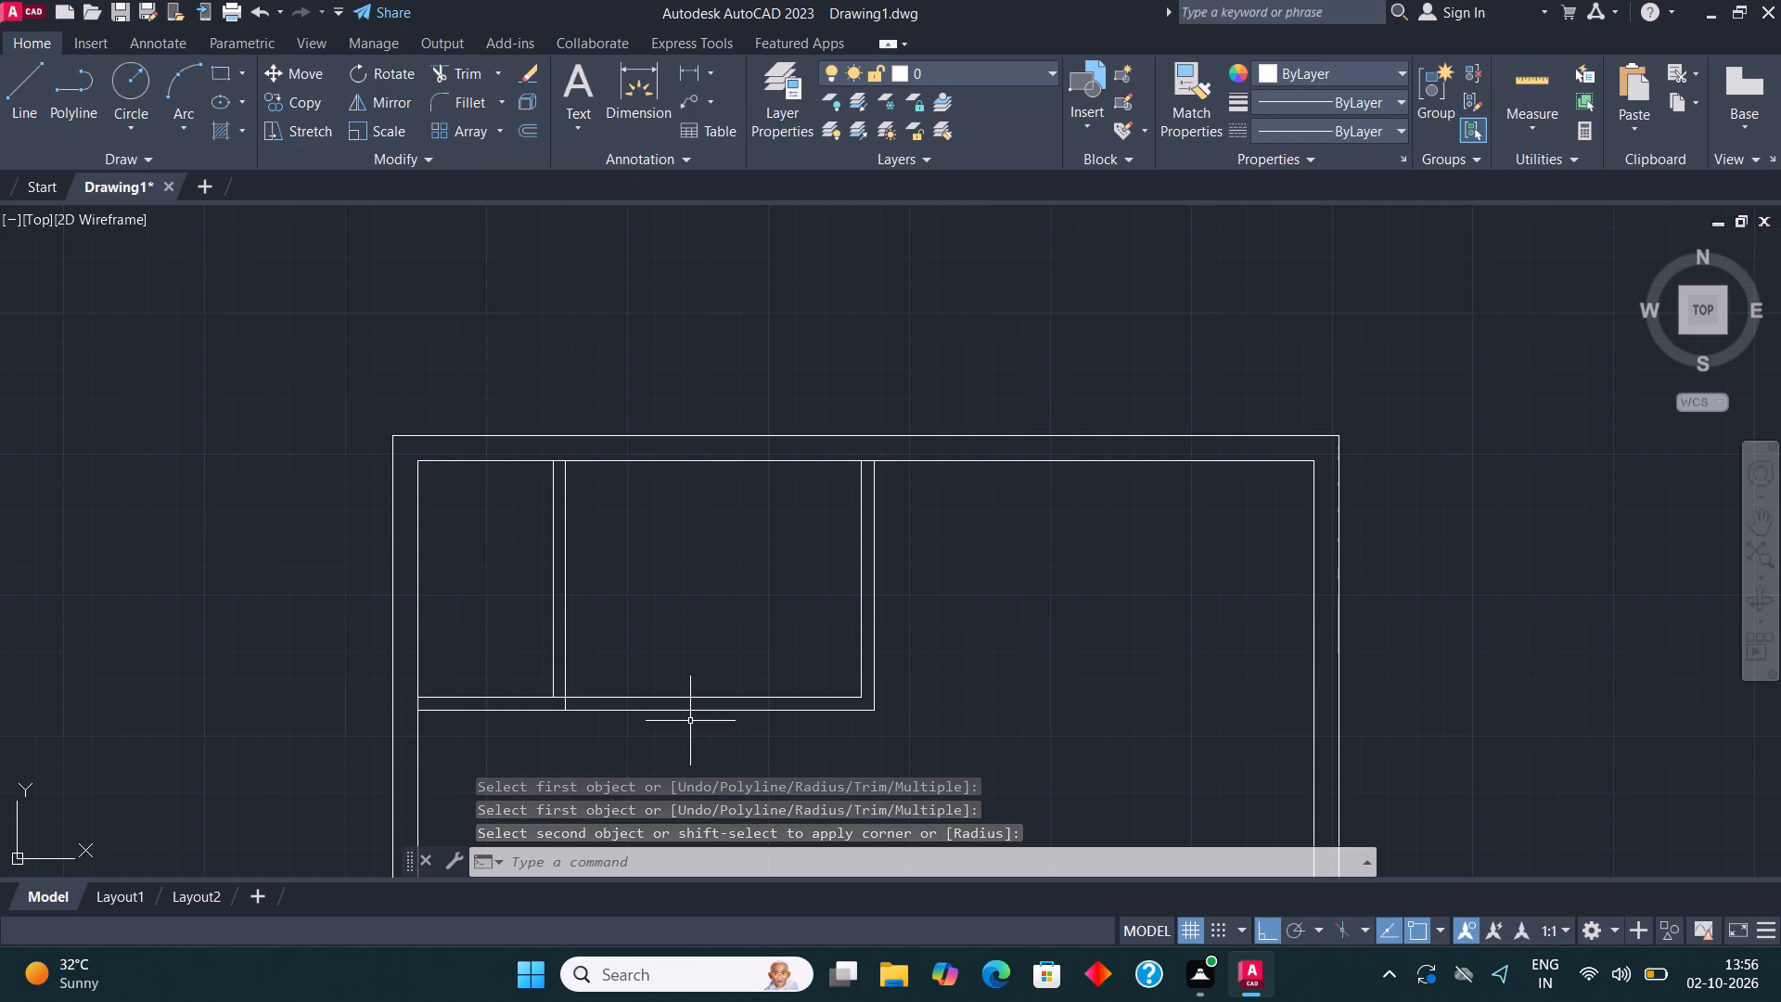
# Measure the clear width along the upper inner wall from the second room's outer partition line to the east inner wall.
pyautogui.moveTo(955, 556); pyautogui.dragTo(729, 540, button='middle')
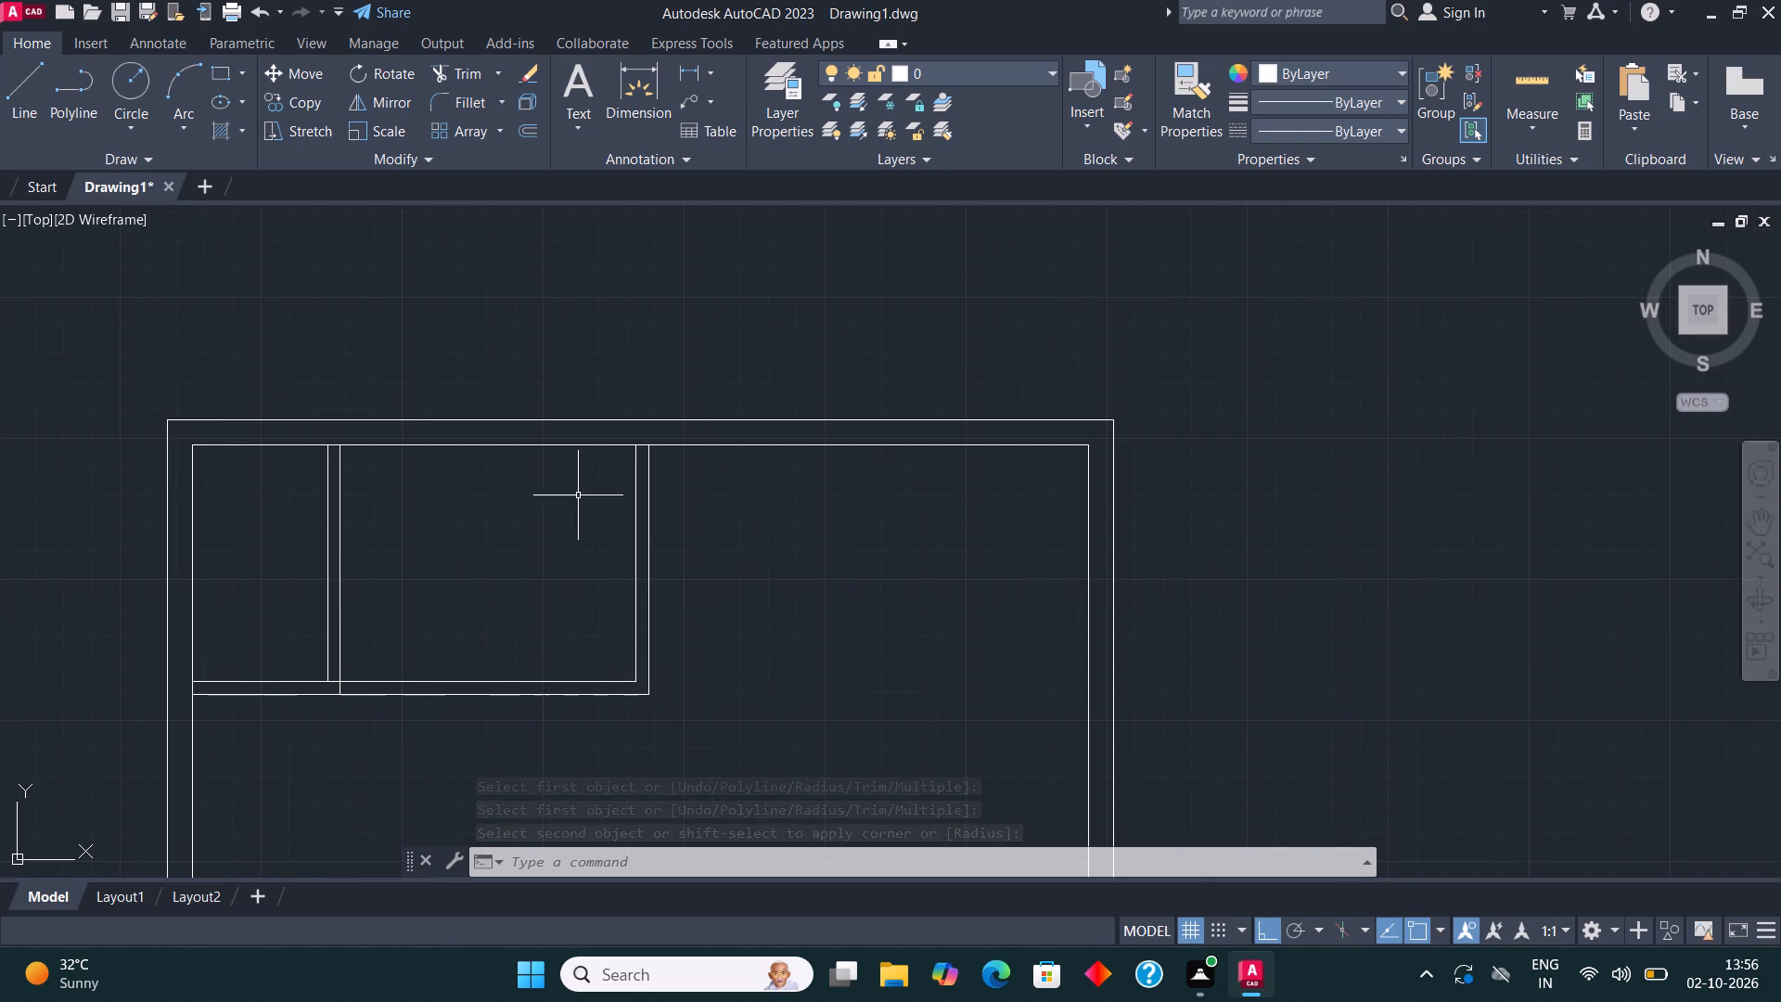
pyautogui.click(630, 73)
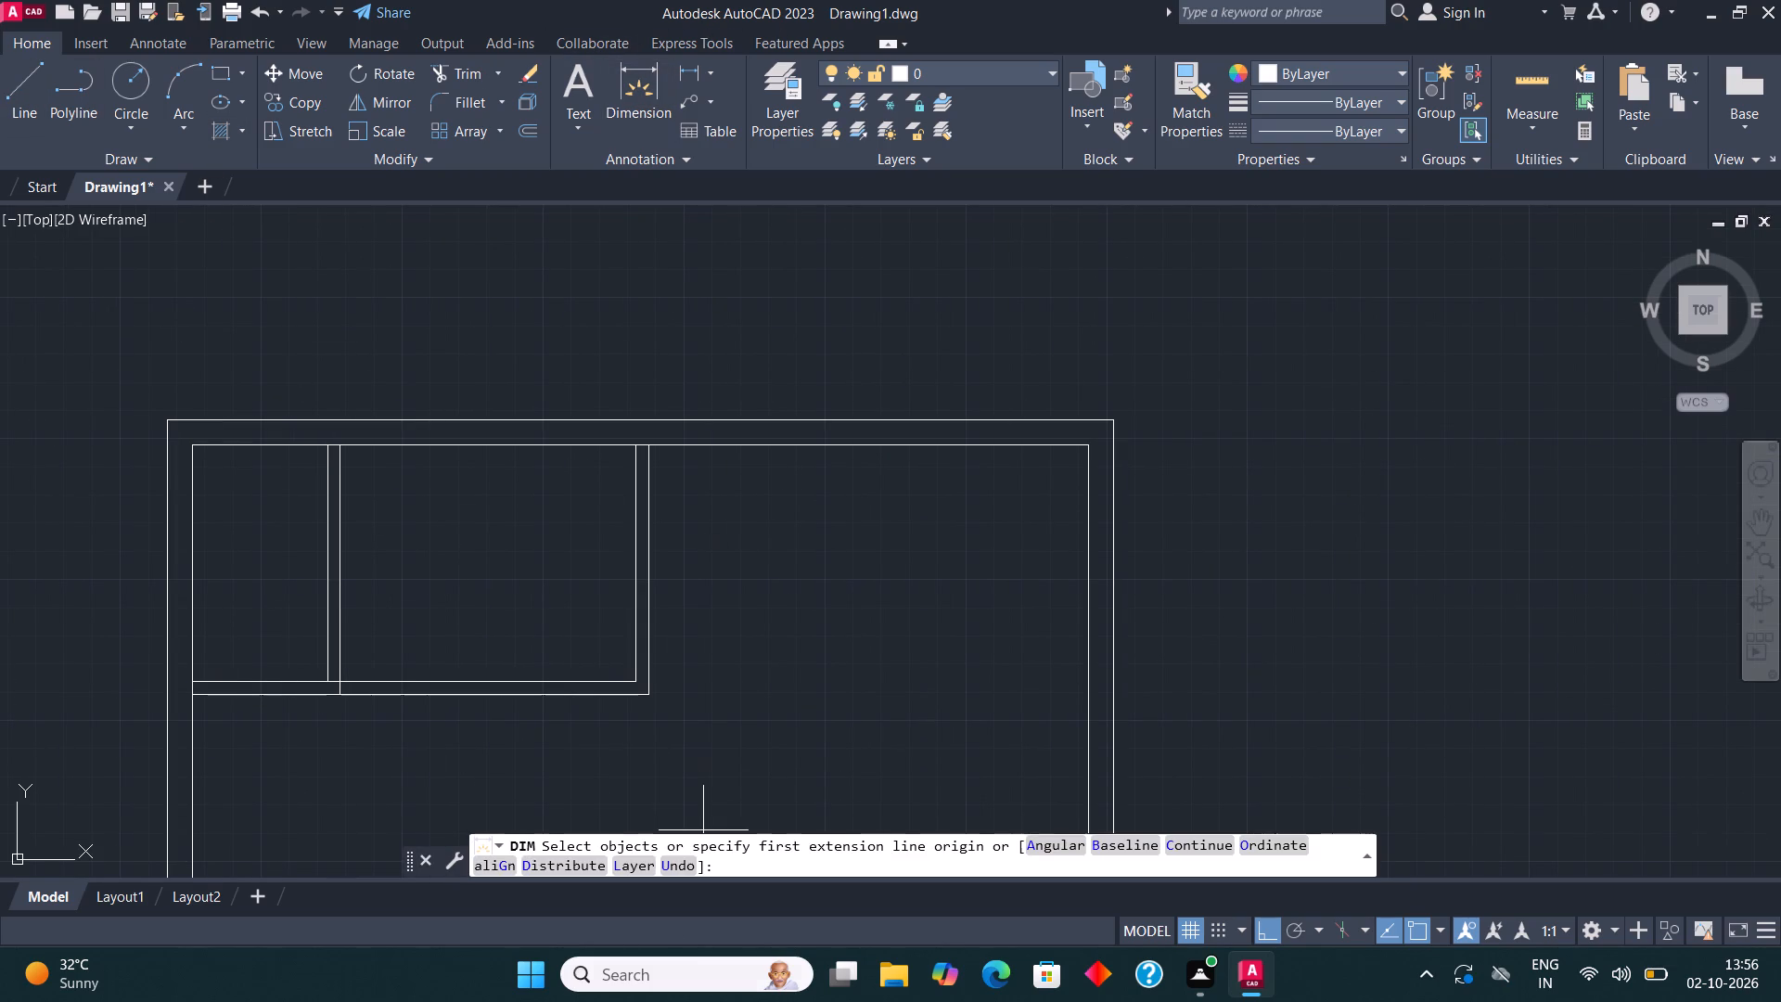
pyautogui.click(650, 441)
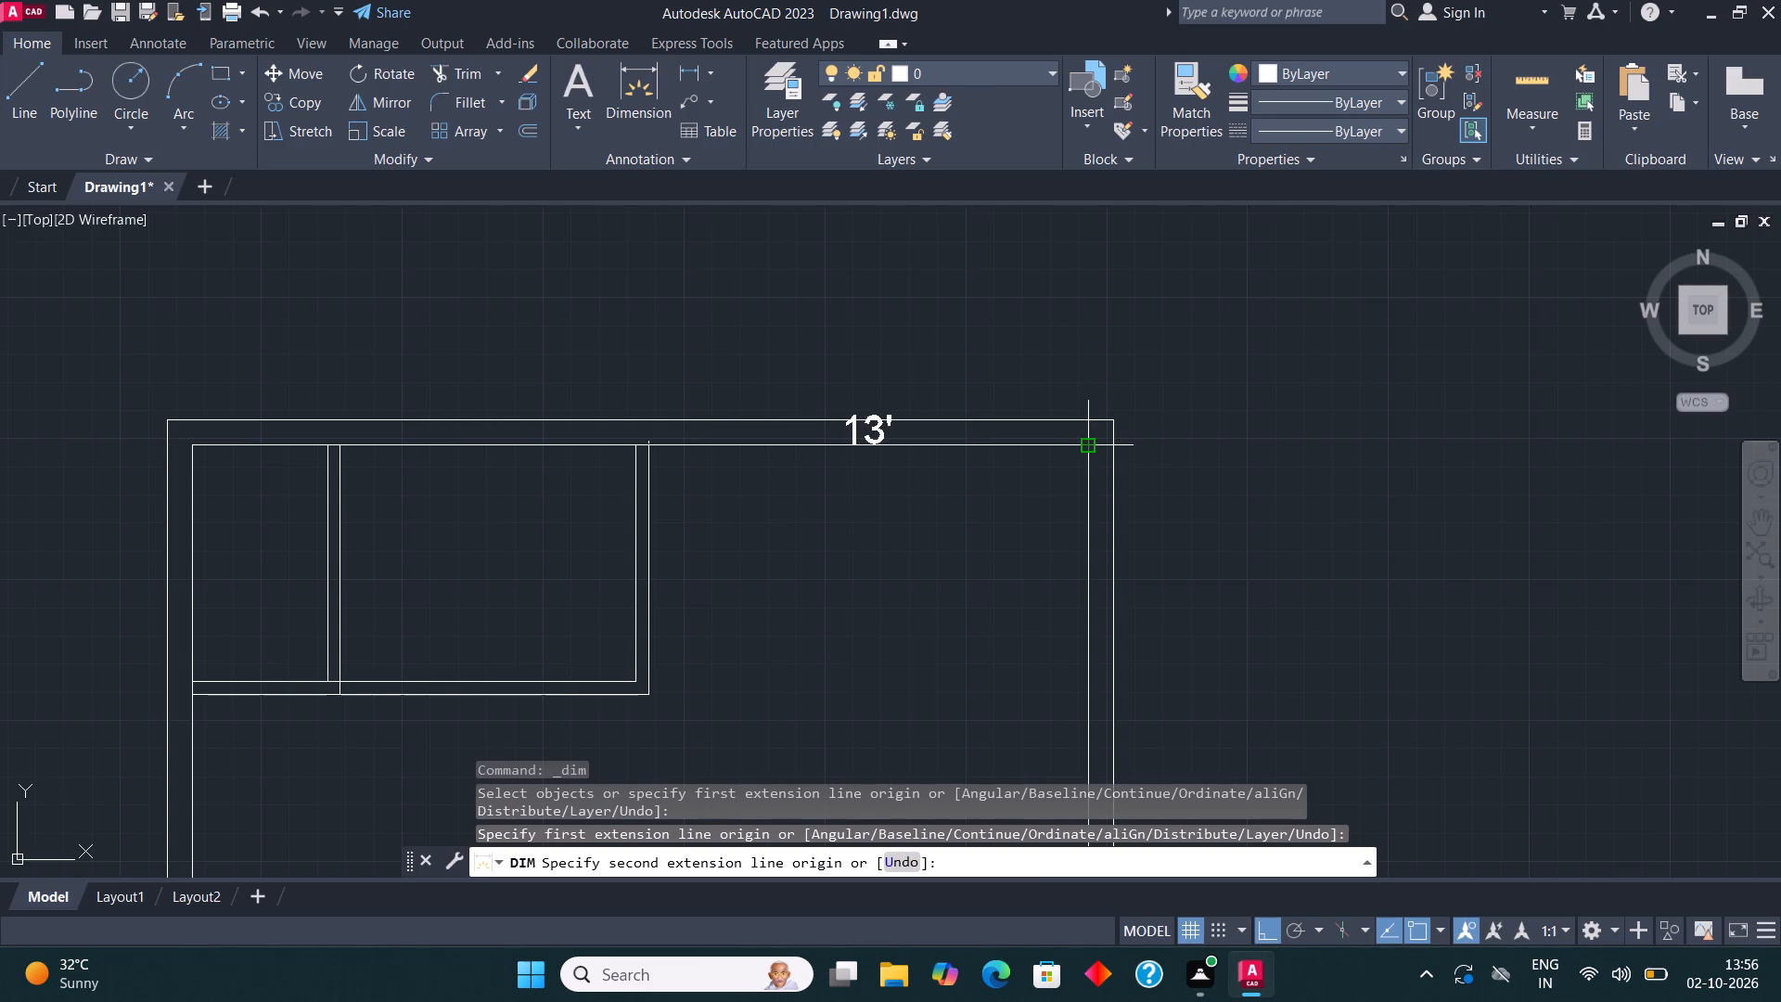
pyautogui.press('Escape')
# Draw the third room's partition lines from the second room's outer partition at the upper inner wall: 12' down and 13' across to the east inner wall.
pyautogui.click(30, 91)
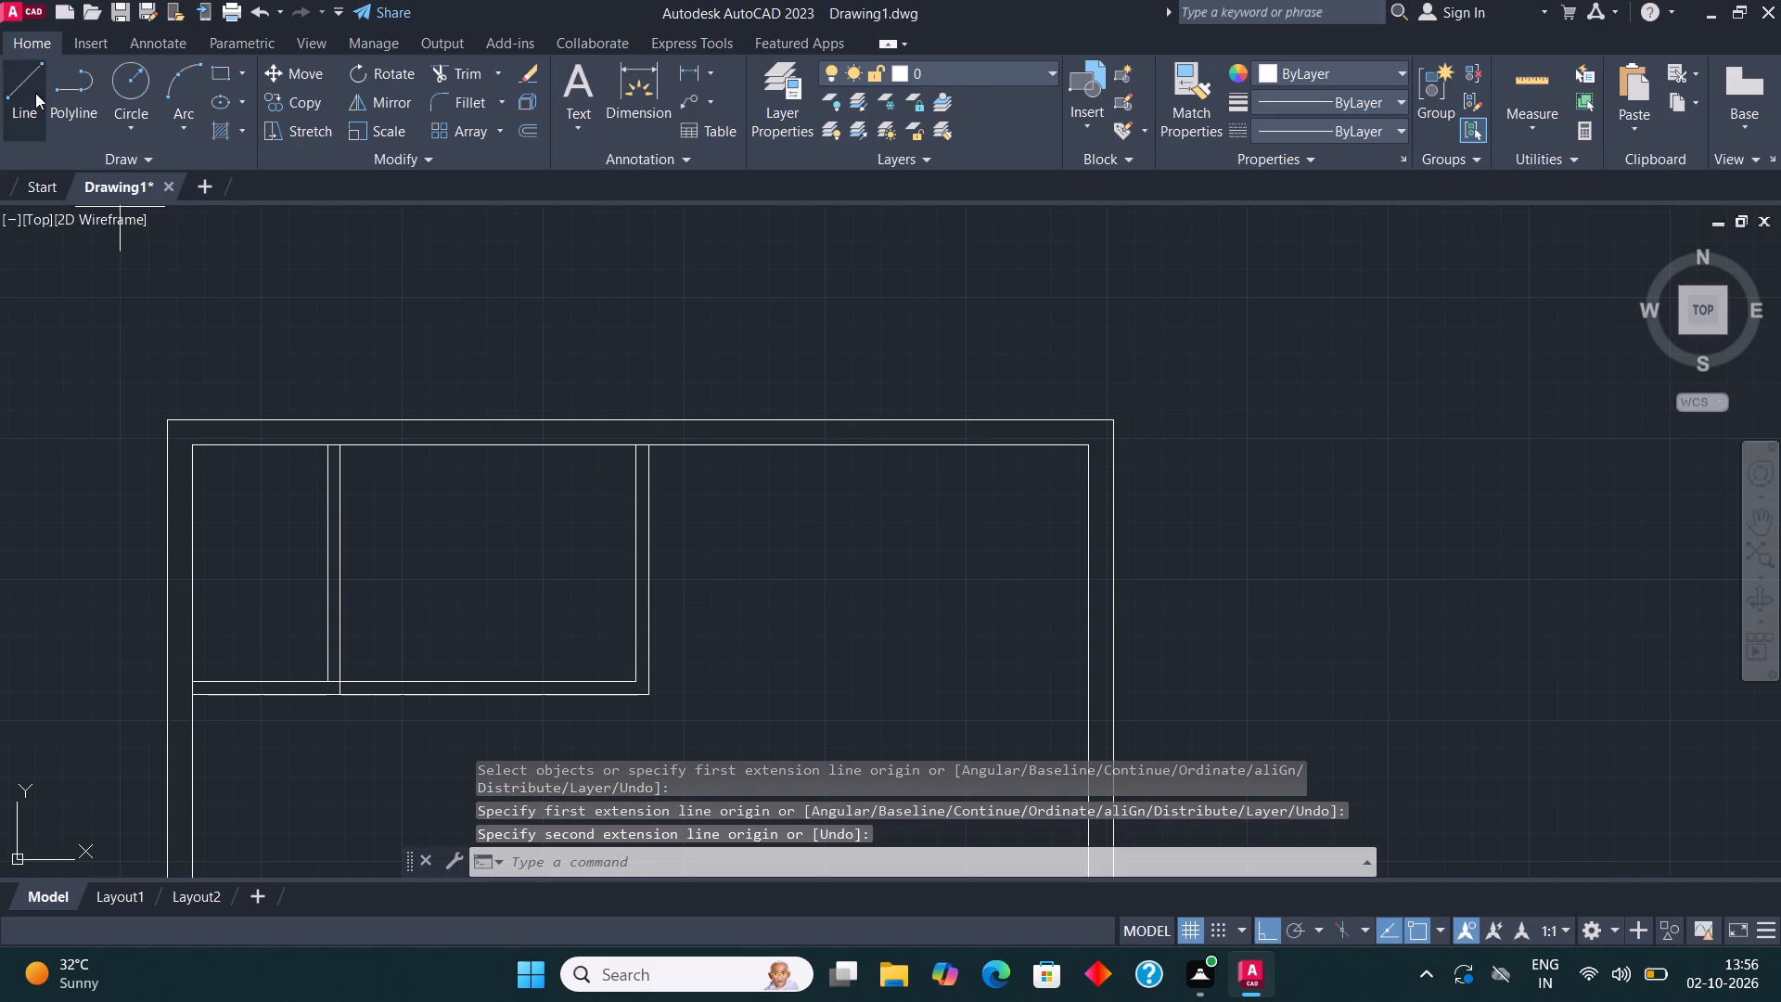
pyautogui.click(648, 452)
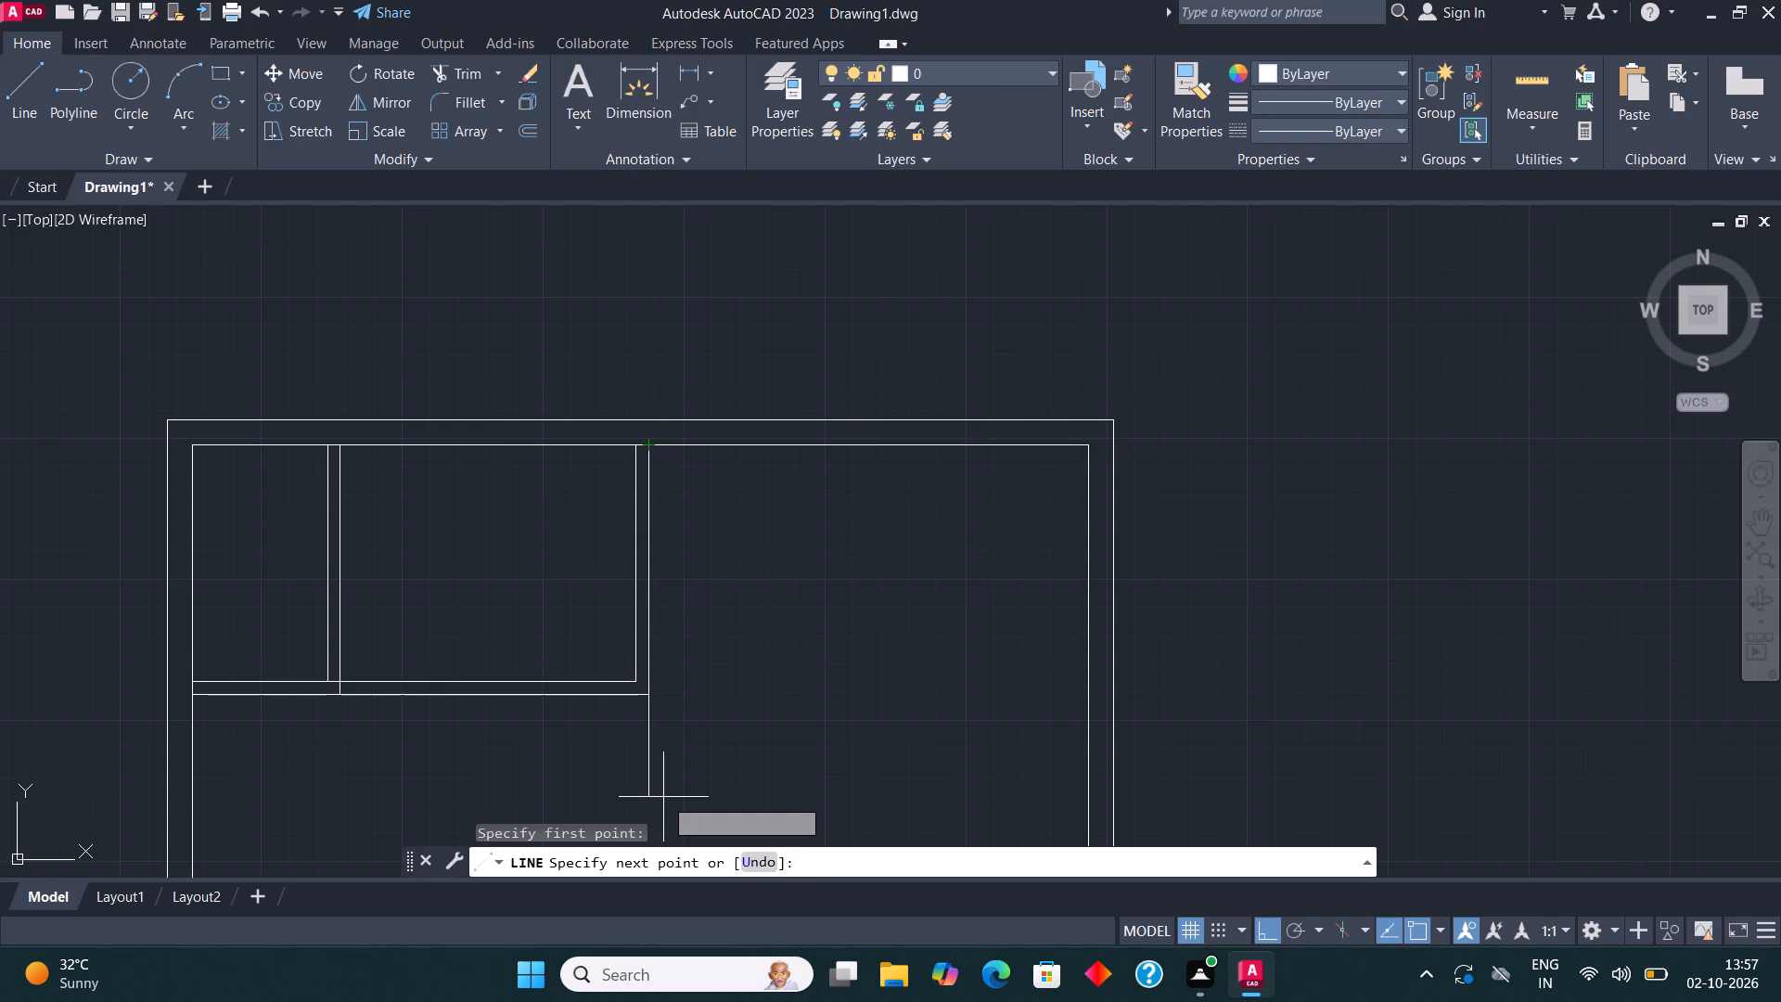
pyautogui.write('12')
pyautogui.press("'")
pyautogui.press('Return')
pyautogui.scroll(-2, 726, 674)
pyautogui.scroll(1, 746, 736)
pyautogui.write("13'")
pyautogui.press('Return')
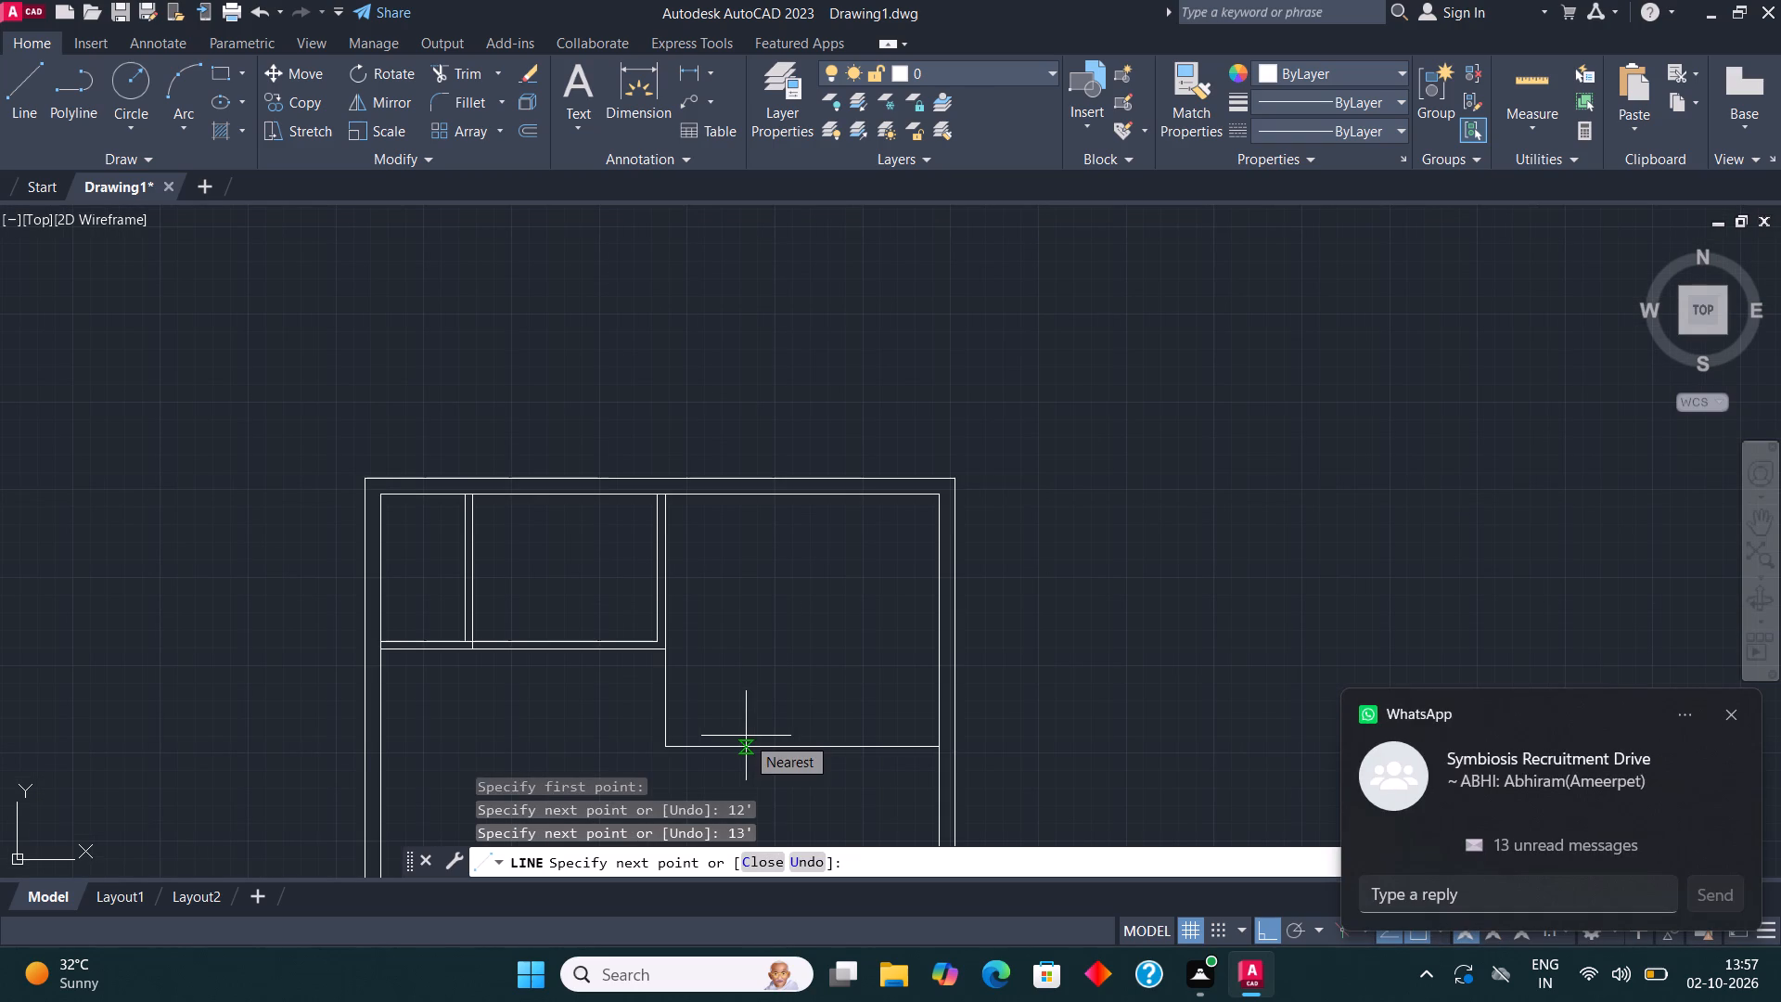
pyautogui.press('Escape')
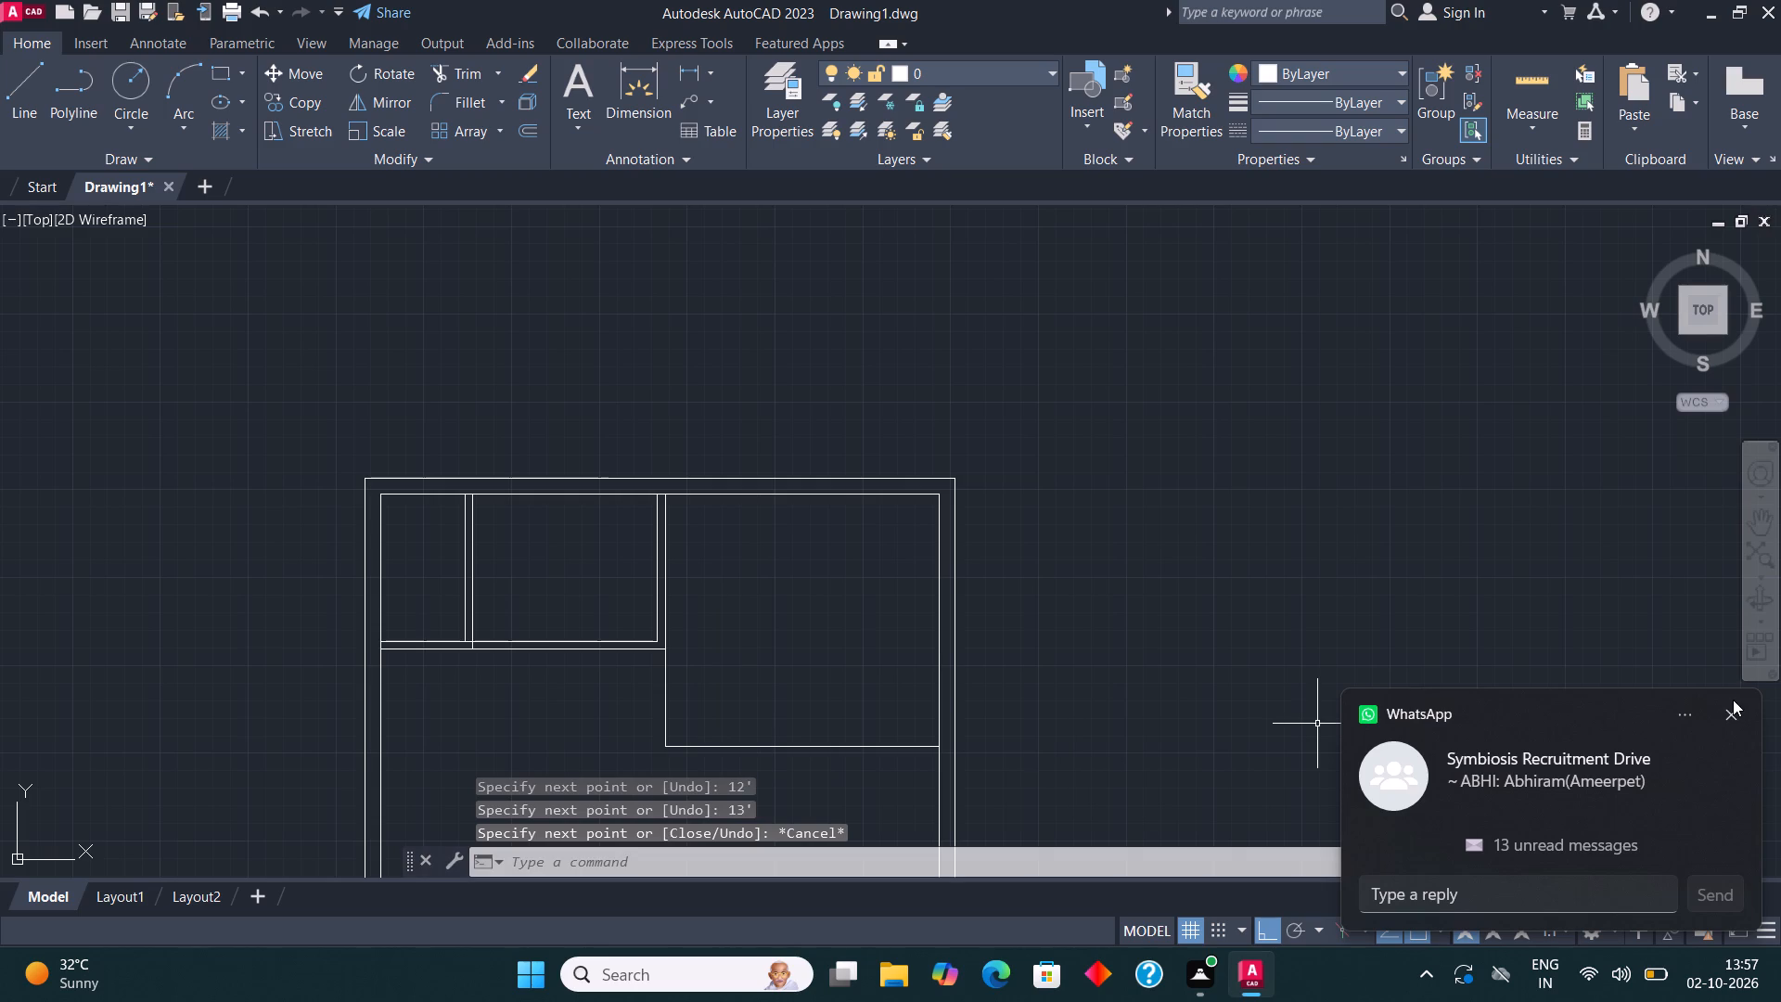
# Dismiss the WhatsApp notification.
pyautogui.click(1733, 700)
# Offset the third room's vertical and horizontal partition lines 4.5" outward.
pyautogui.scroll(-1, 873, 427)
pyautogui.scroll(1, 852, 584)
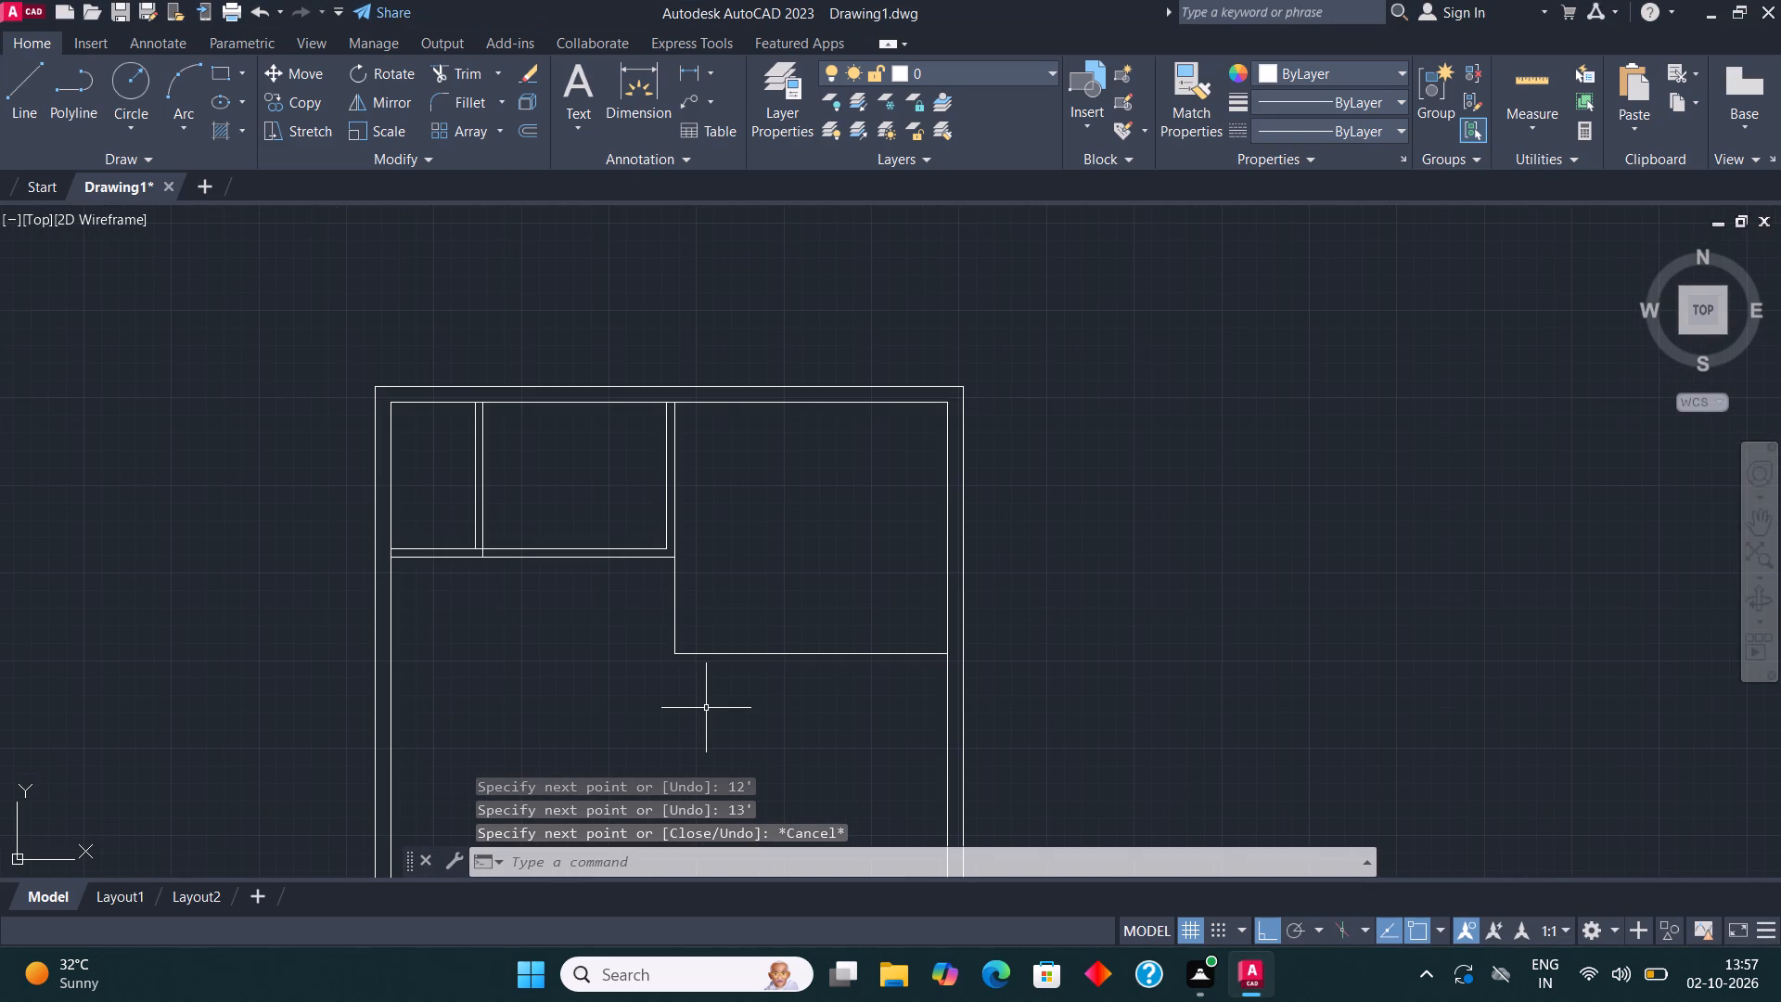
pyautogui.moveTo(1240, 538); pyautogui.dragTo(1314, 495, button='middle')
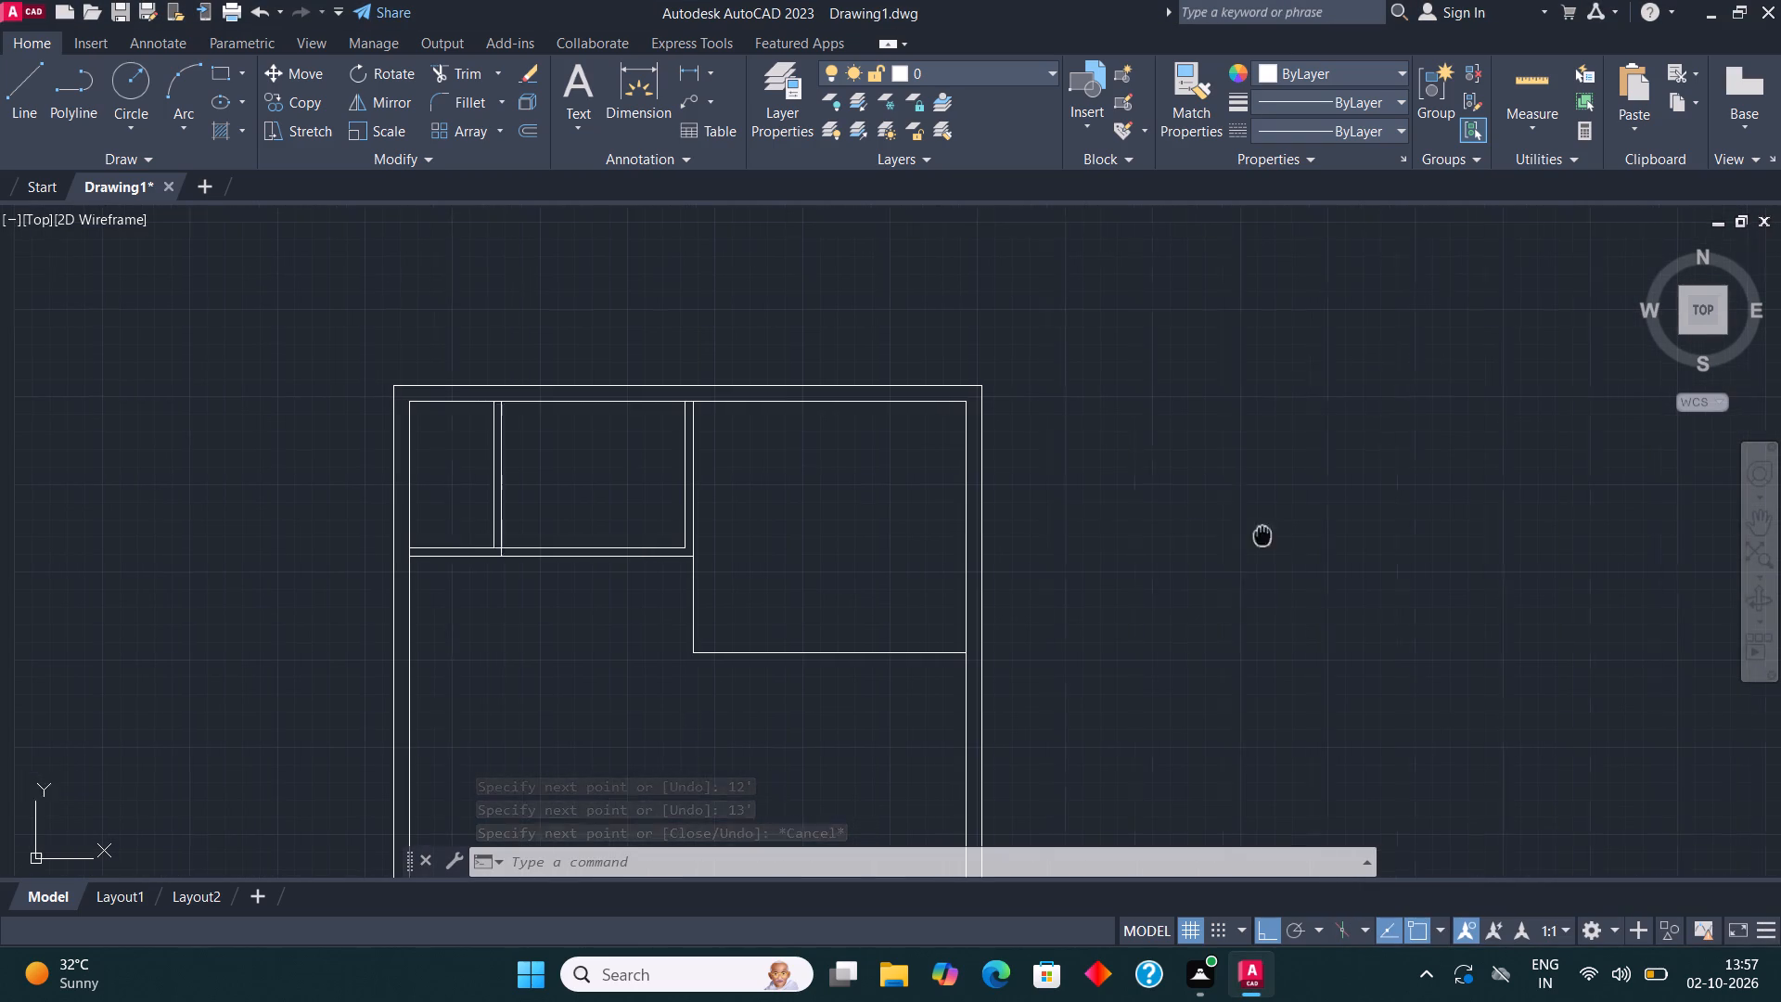
pyautogui.moveTo(1314, 495); pyautogui.dragTo(1199, 434, button='middle')
pyautogui.moveTo(1258, 433); pyautogui.dragTo(1335, 421, button='middle')
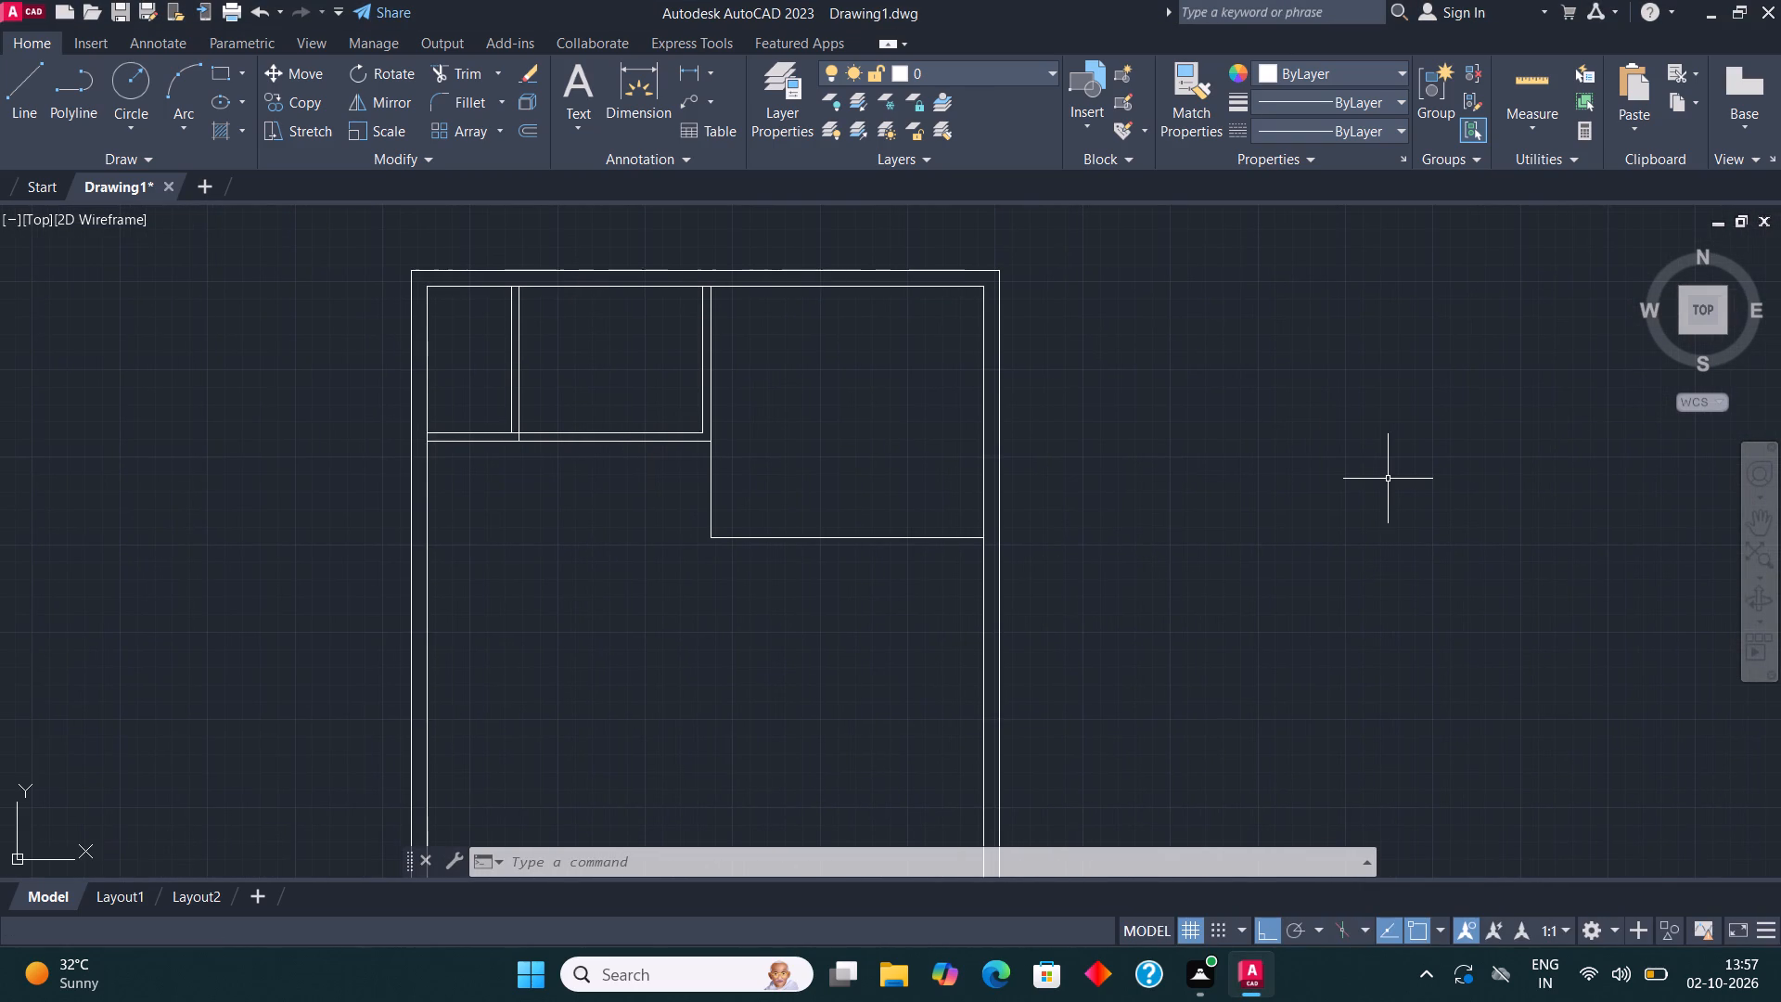
pyautogui.moveTo(749, 613); pyautogui.dragTo(905, 598, button='middle')
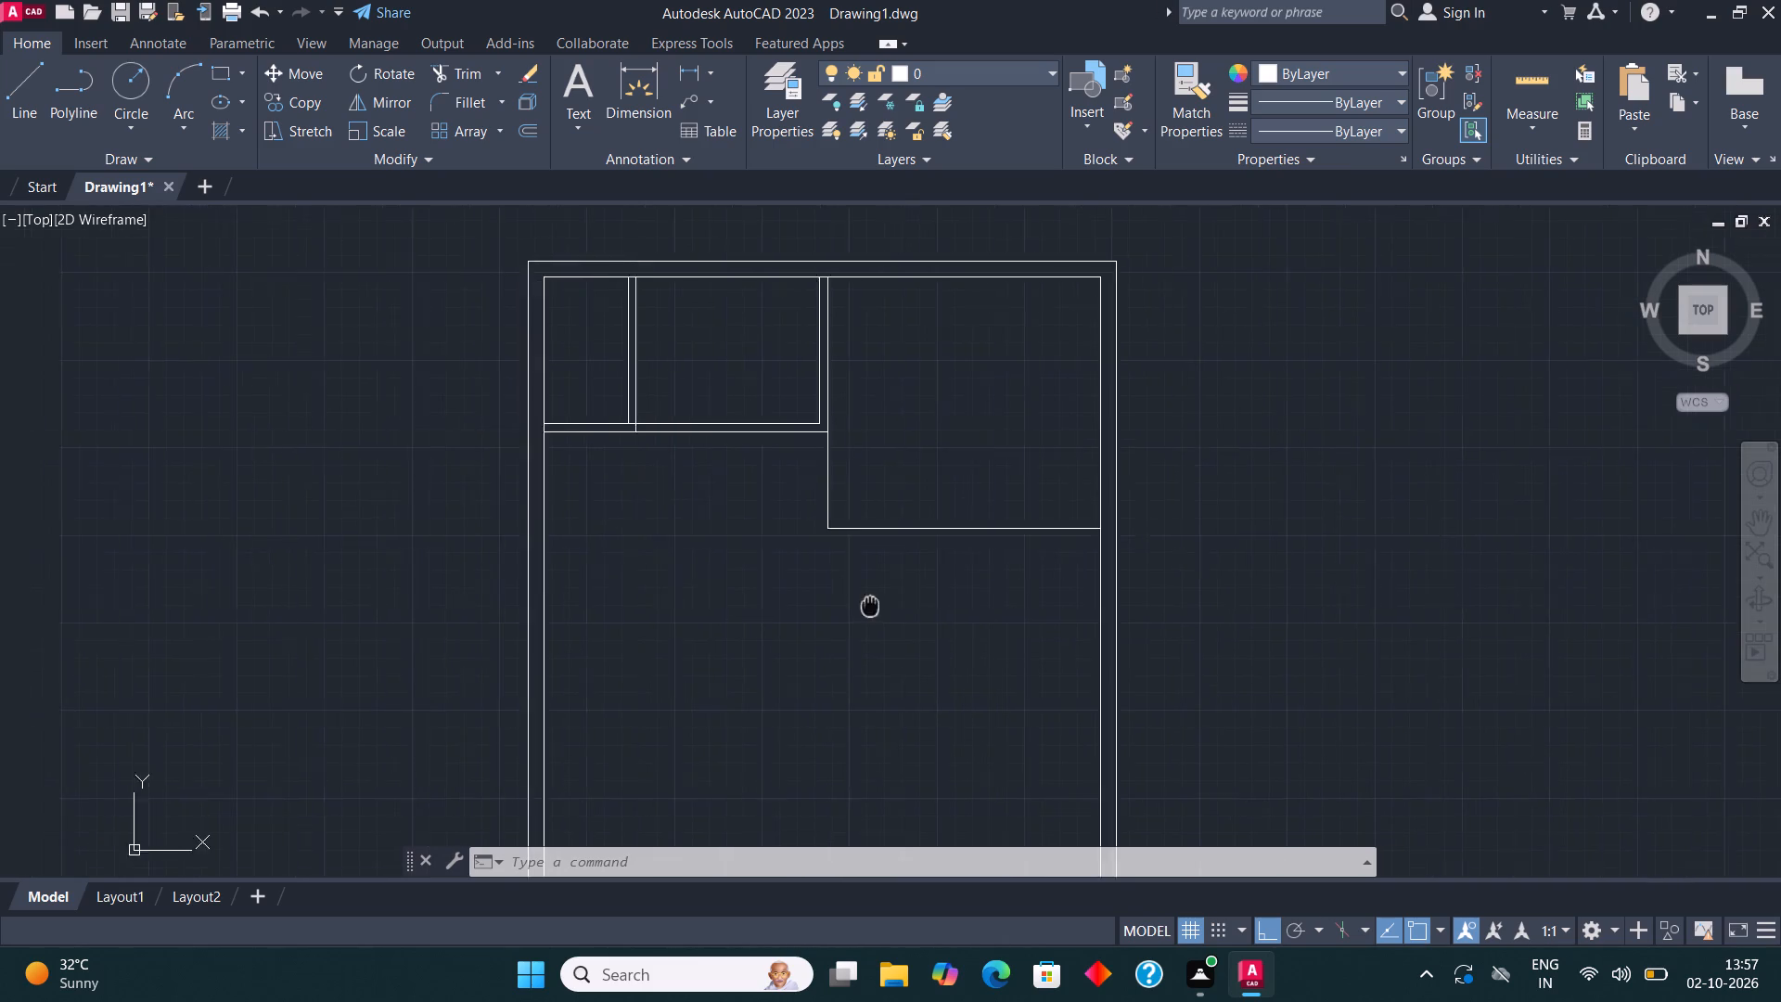
pyautogui.moveTo(905, 598); pyautogui.dragTo(1052, 594, button='middle')
pyautogui.scroll(1, 1057, 505)
pyautogui.moveTo(1029, 597); pyautogui.dragTo(1024, 587)
pyautogui.click(930, 477)
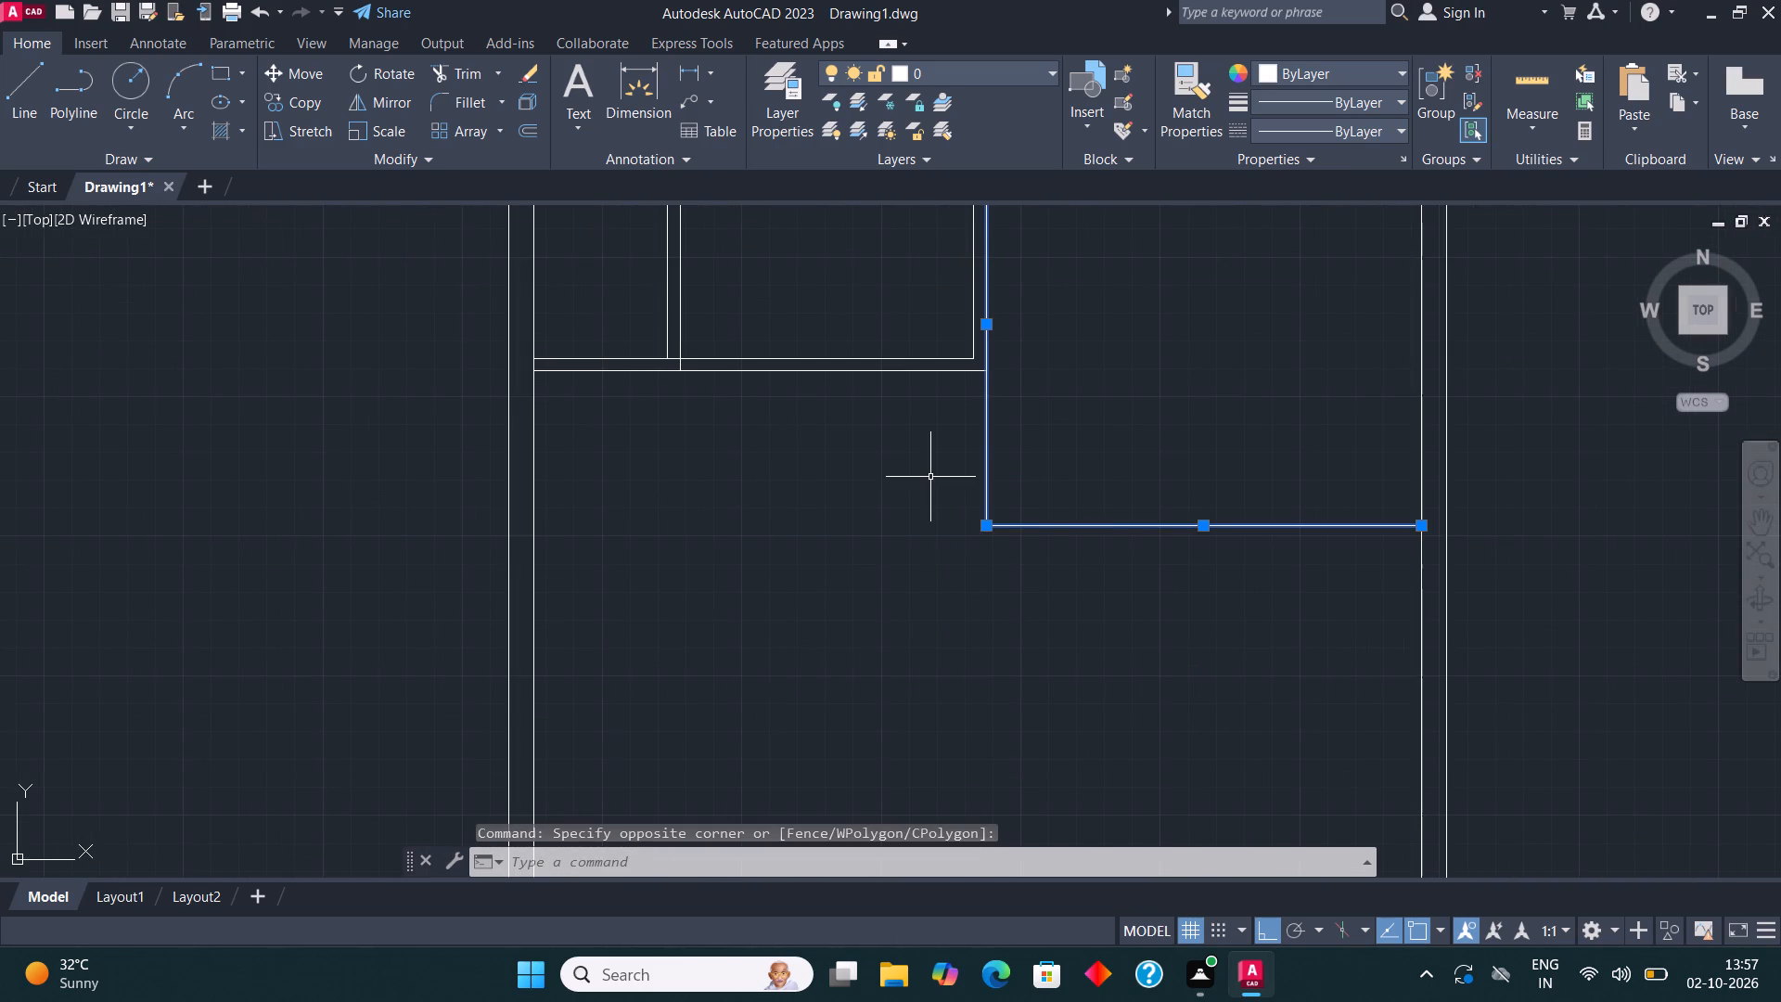
pyautogui.click(532, 128)
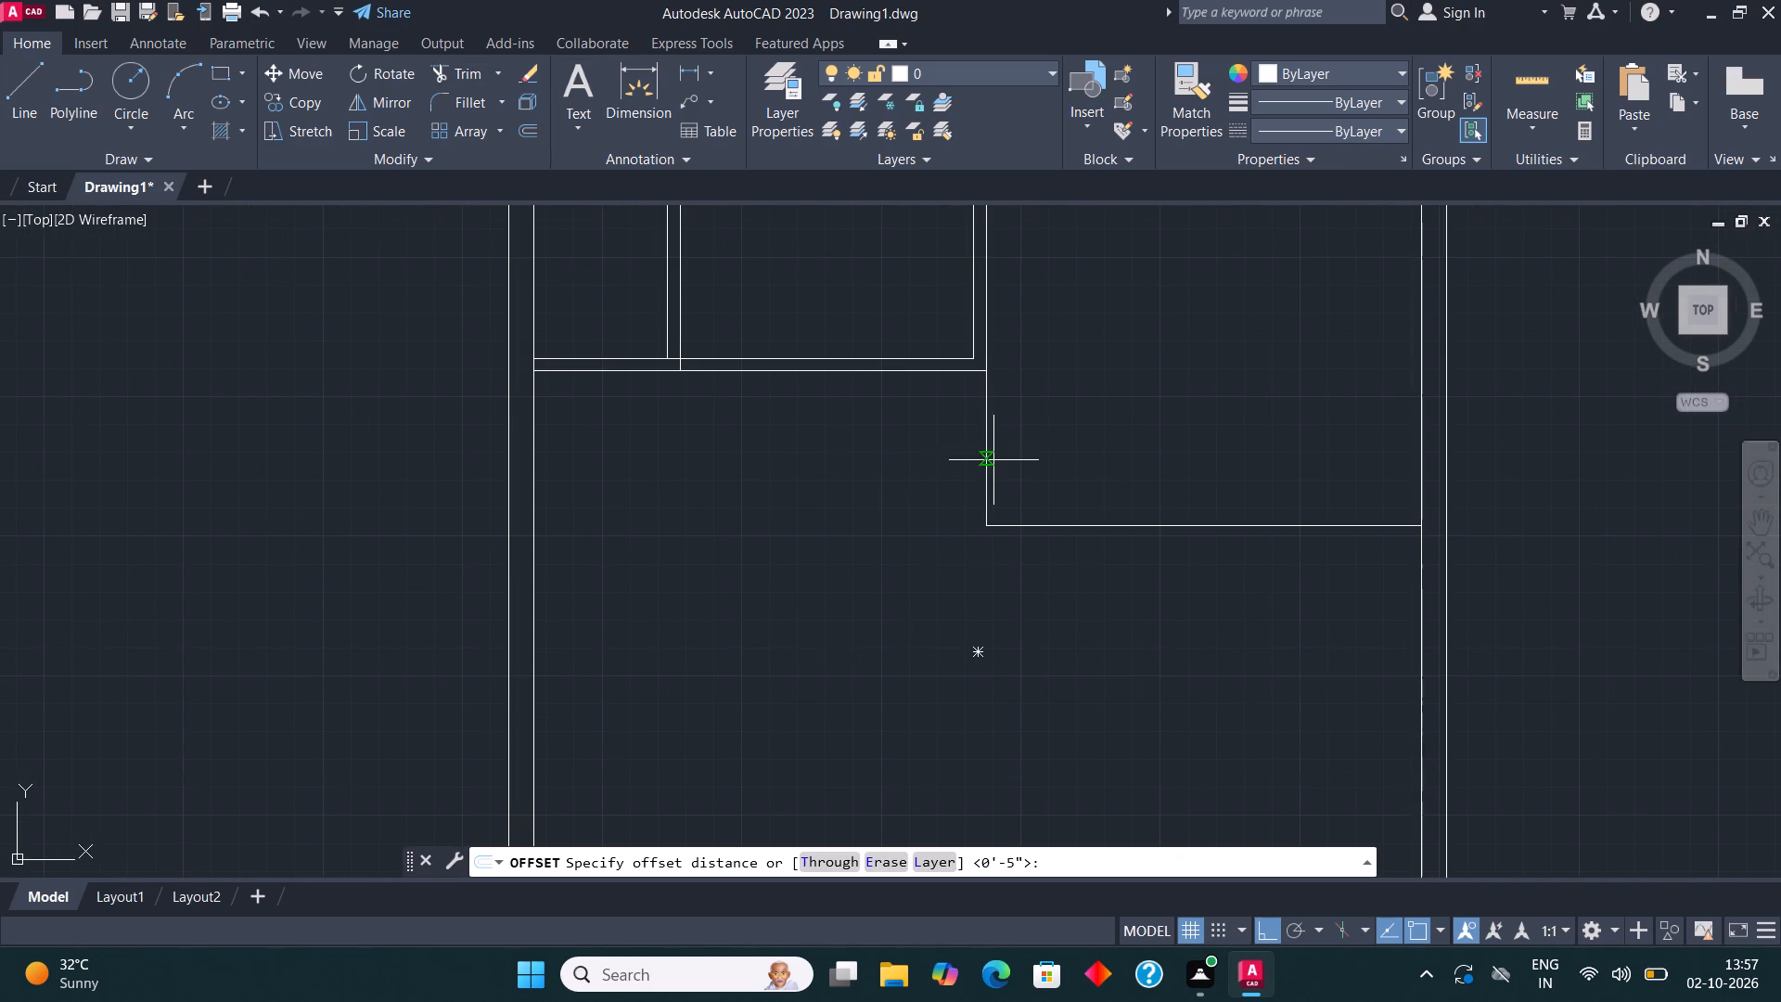
pyautogui.click(981, 459)
pyautogui.write('4.5"')
pyautogui.press('Return')
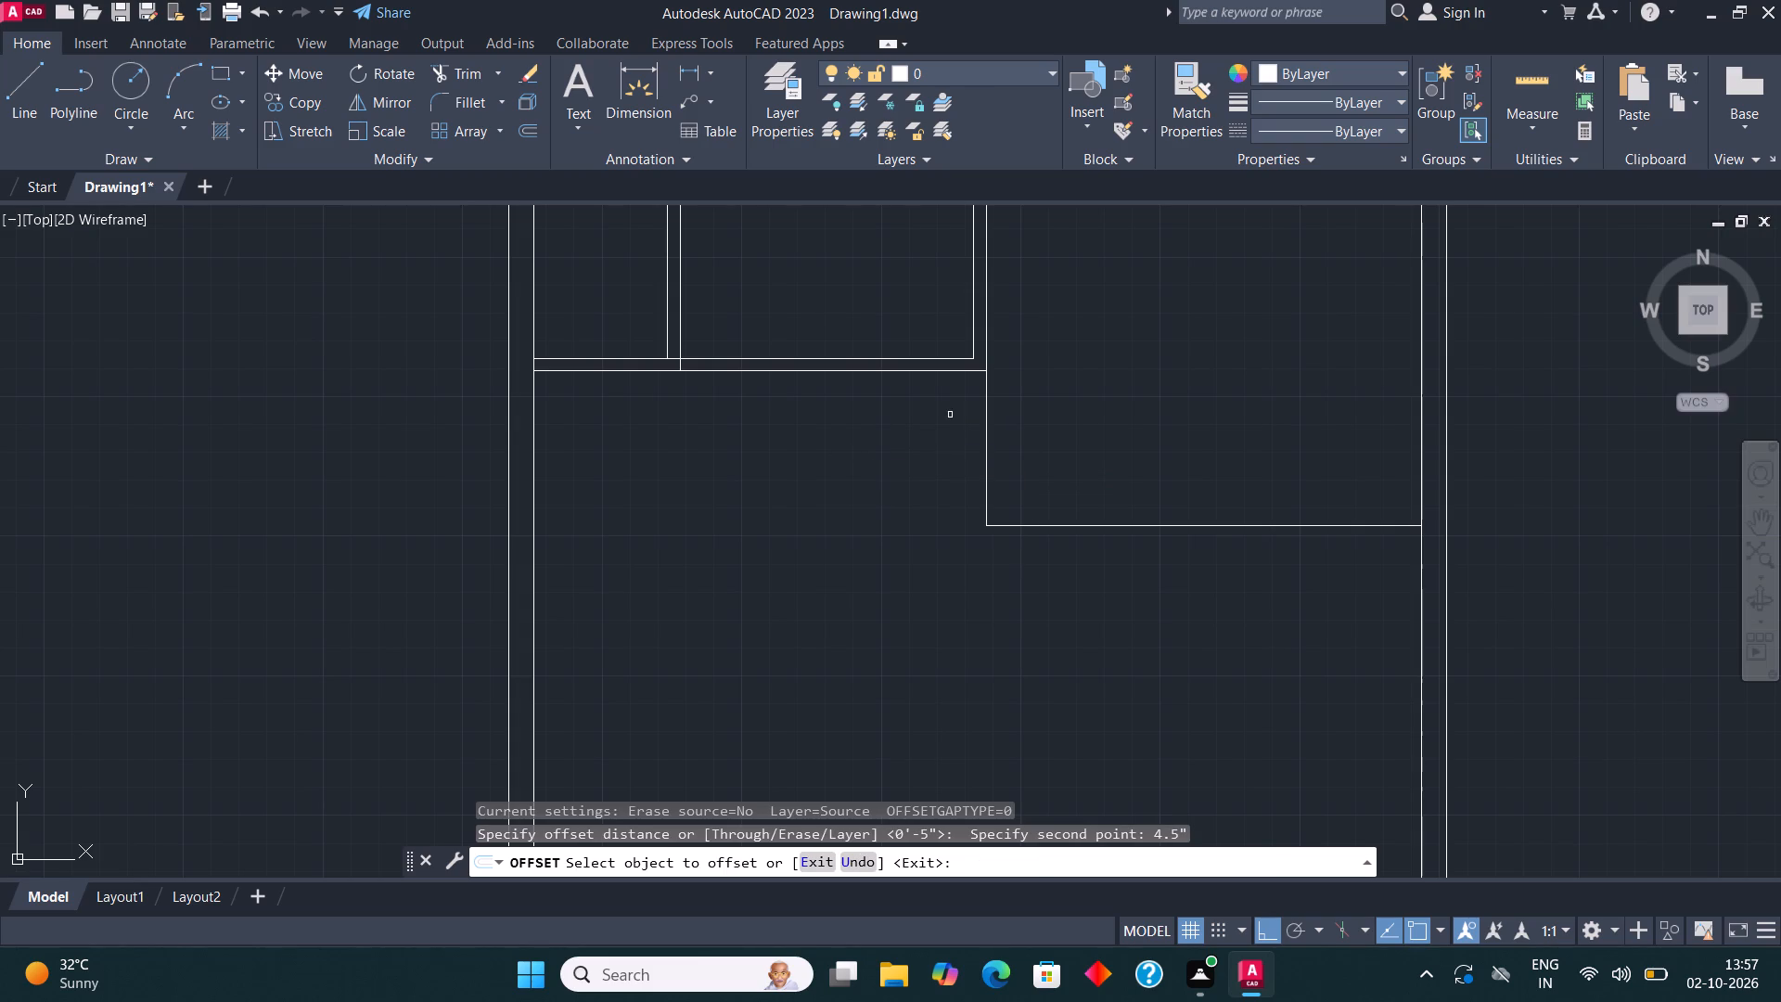
pyautogui.click(985, 462)
pyautogui.click(912, 462)
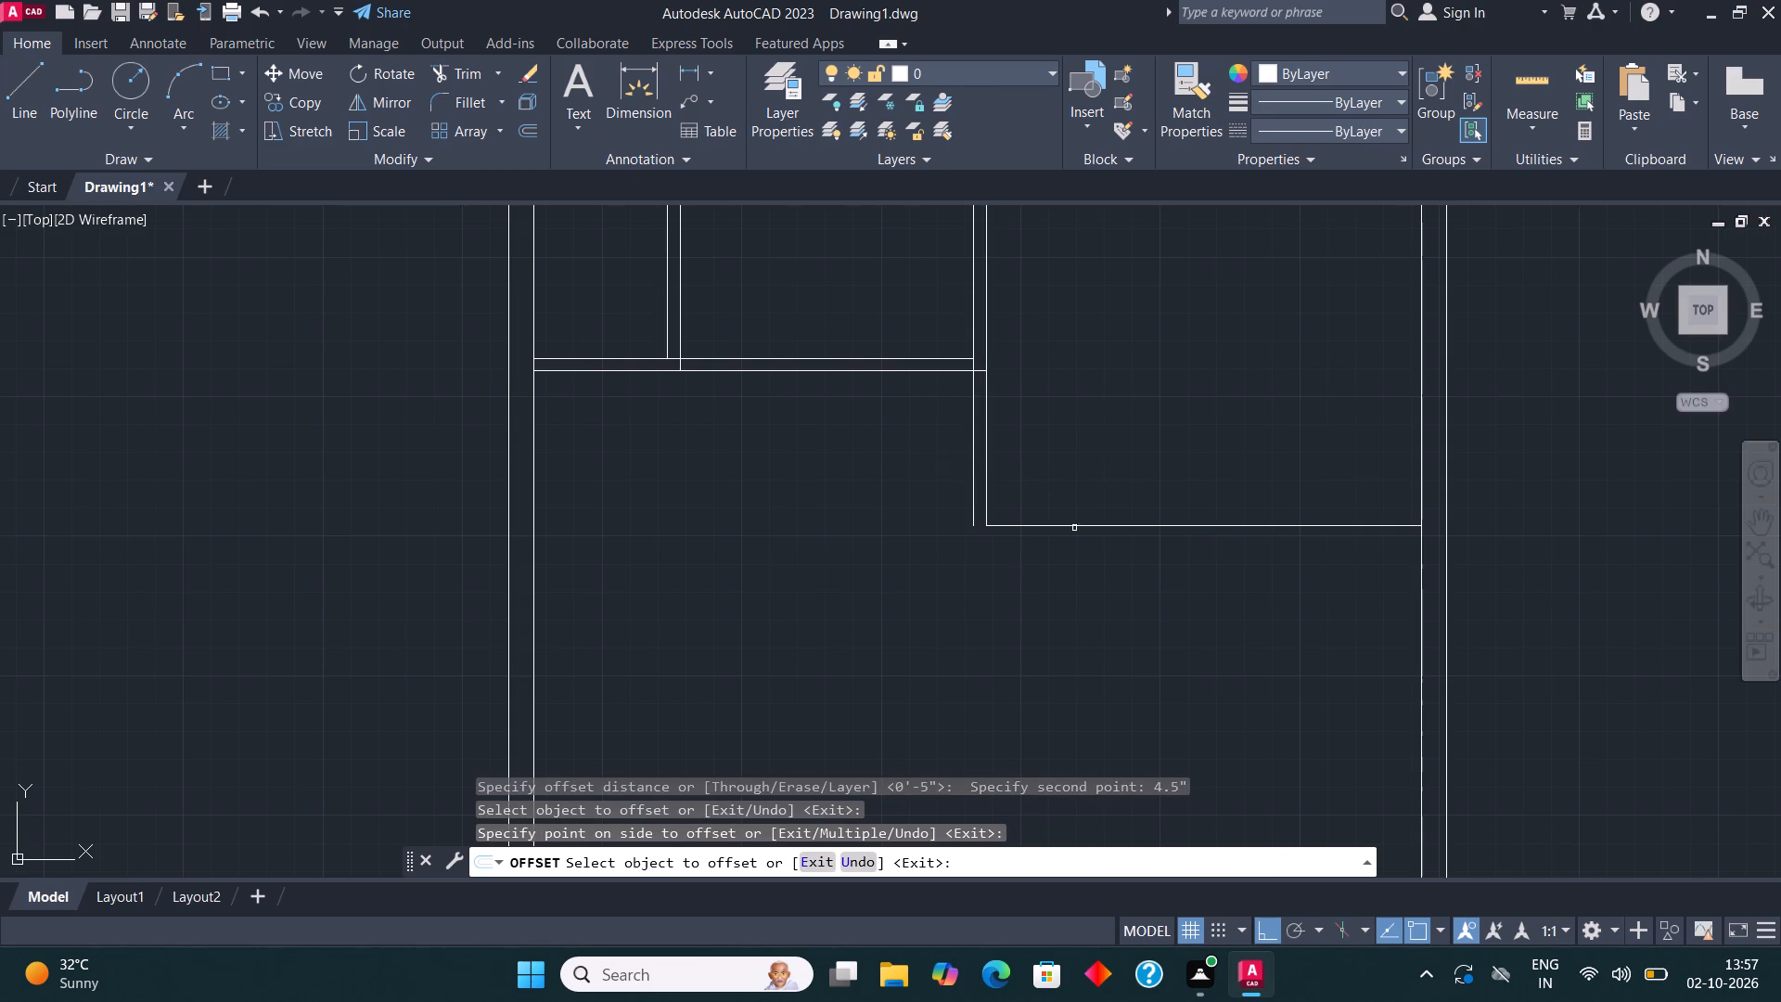
pyautogui.click(1076, 527)
pyautogui.click(1076, 579)
# Fillet the third room's two outer offset lines into a square corner.
pyautogui.click(466, 104)
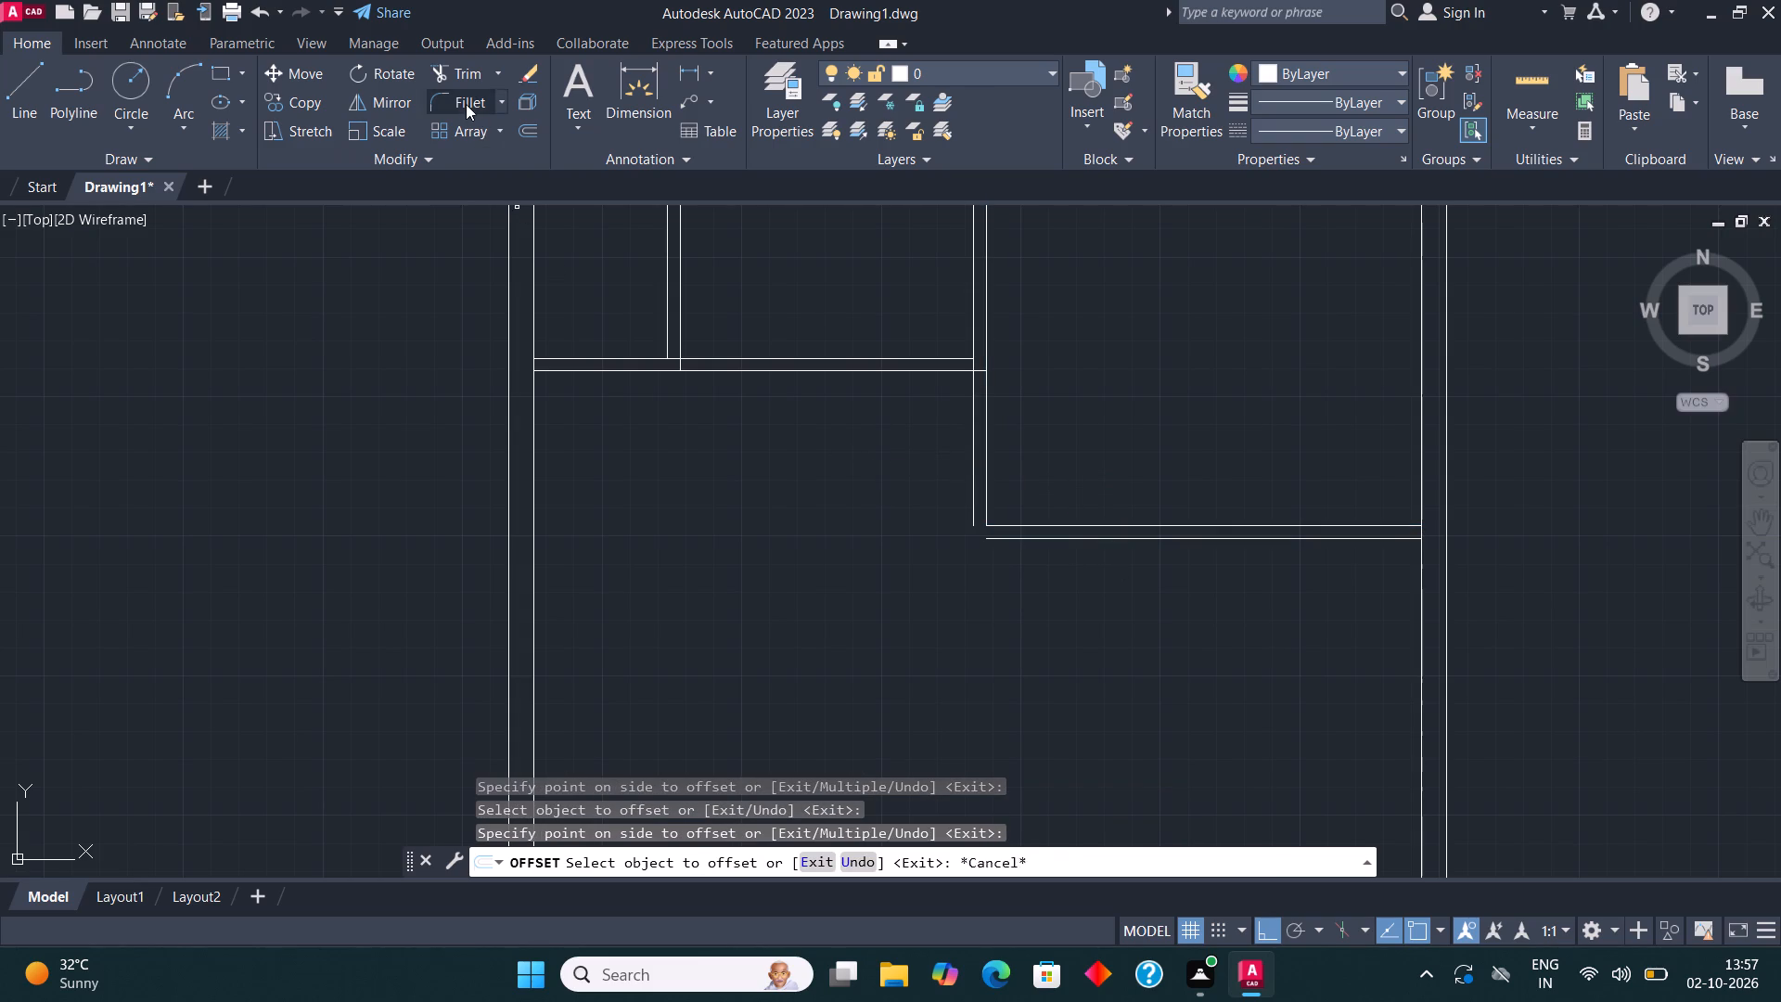
pyautogui.click(973, 493)
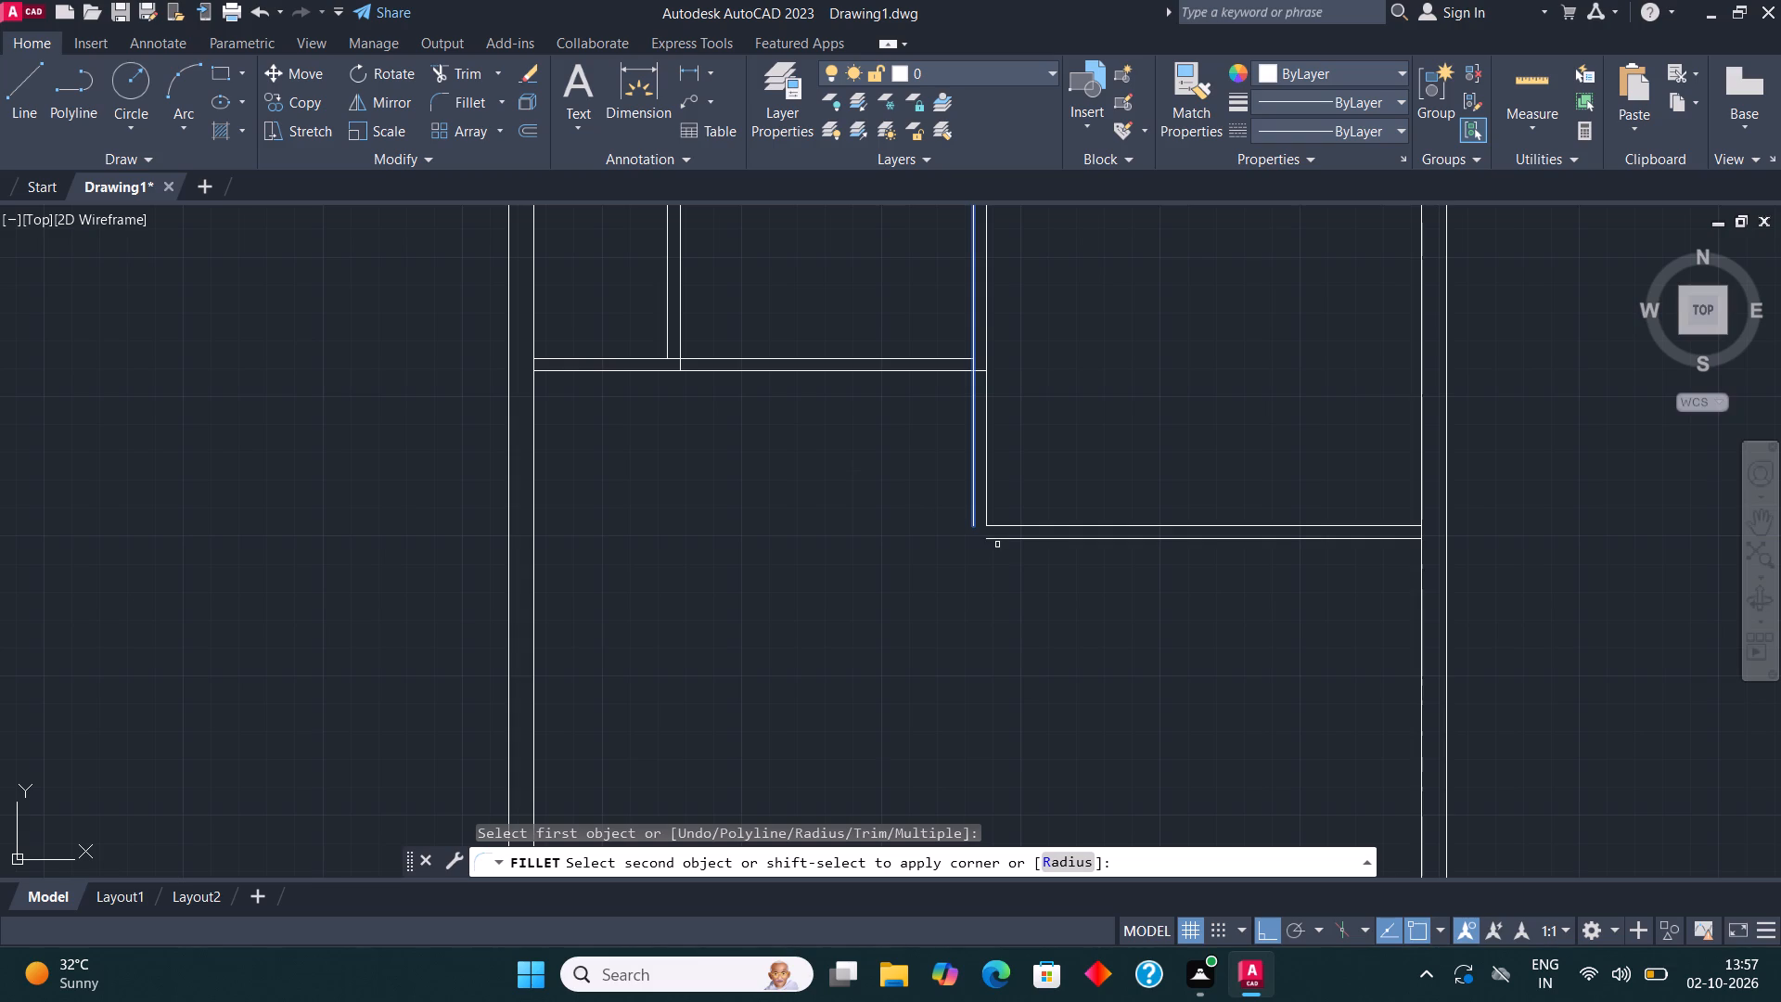
pyautogui.click(1000, 536)
# Draw the small room's lines from the first room's lower partition at the west inner wall: 4' down, 4' across, 4" and another 4' up.
pyautogui.scroll(-1, 890, 494)
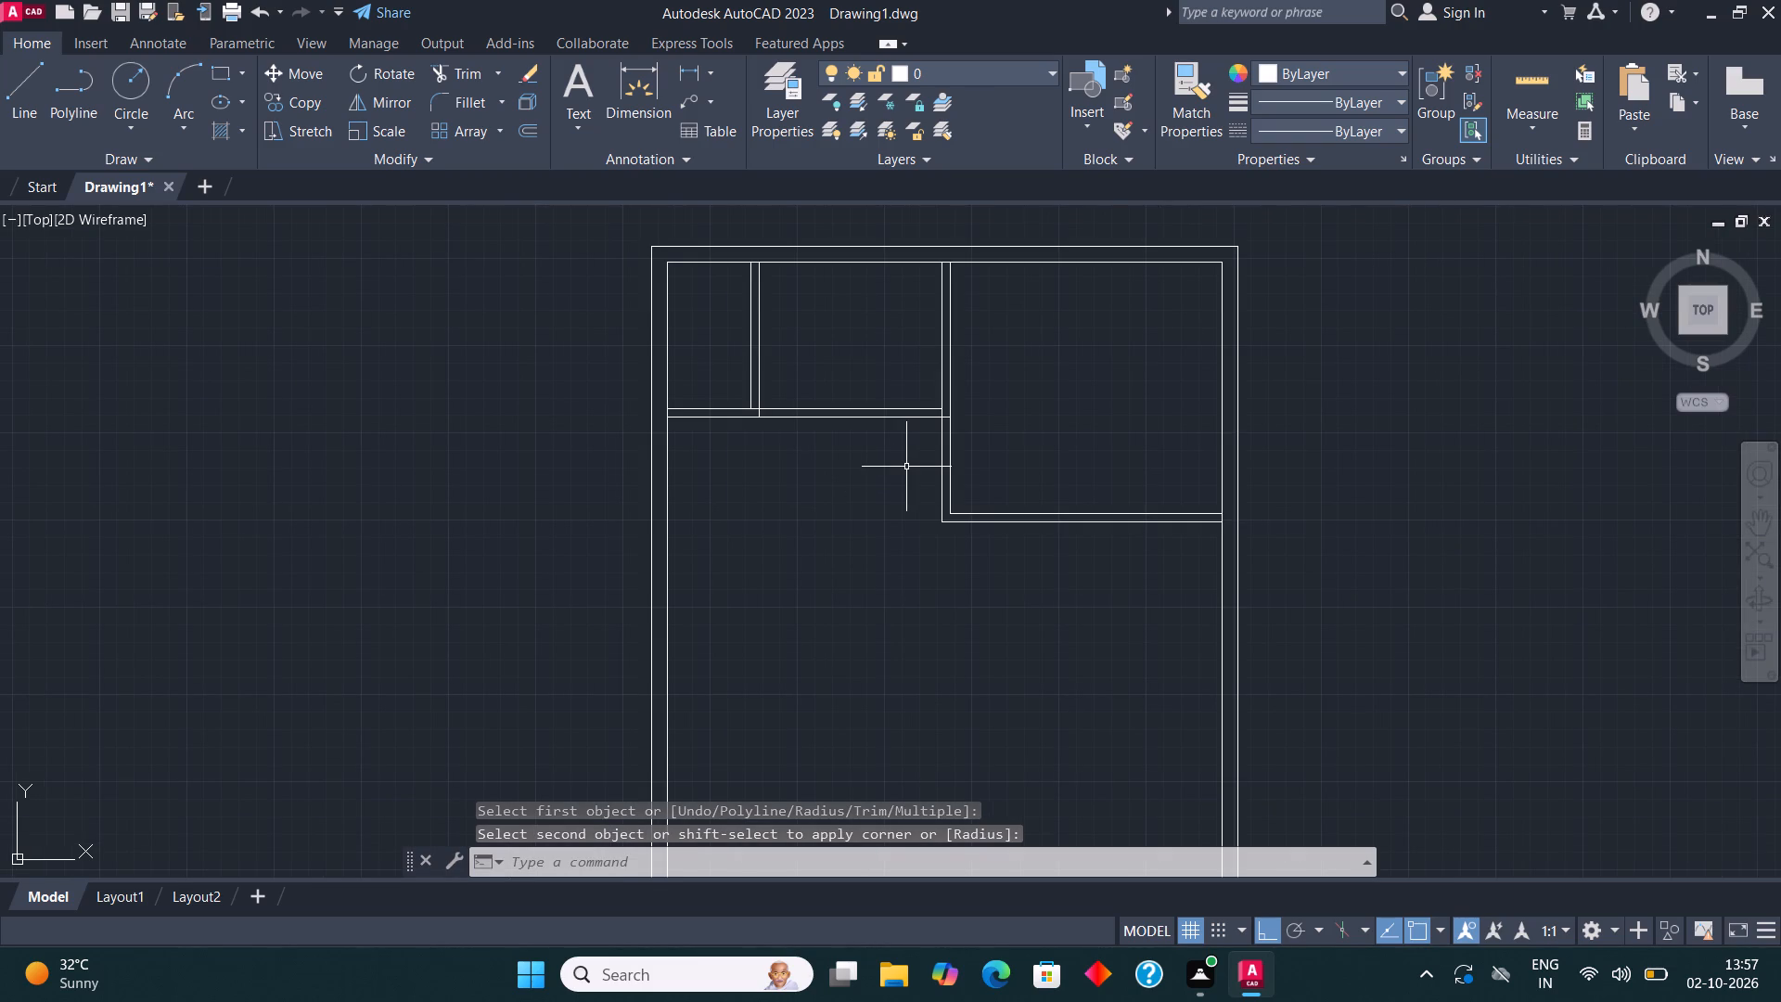
pyautogui.moveTo(786, 465); pyautogui.dragTo(942, 475, button='middle')
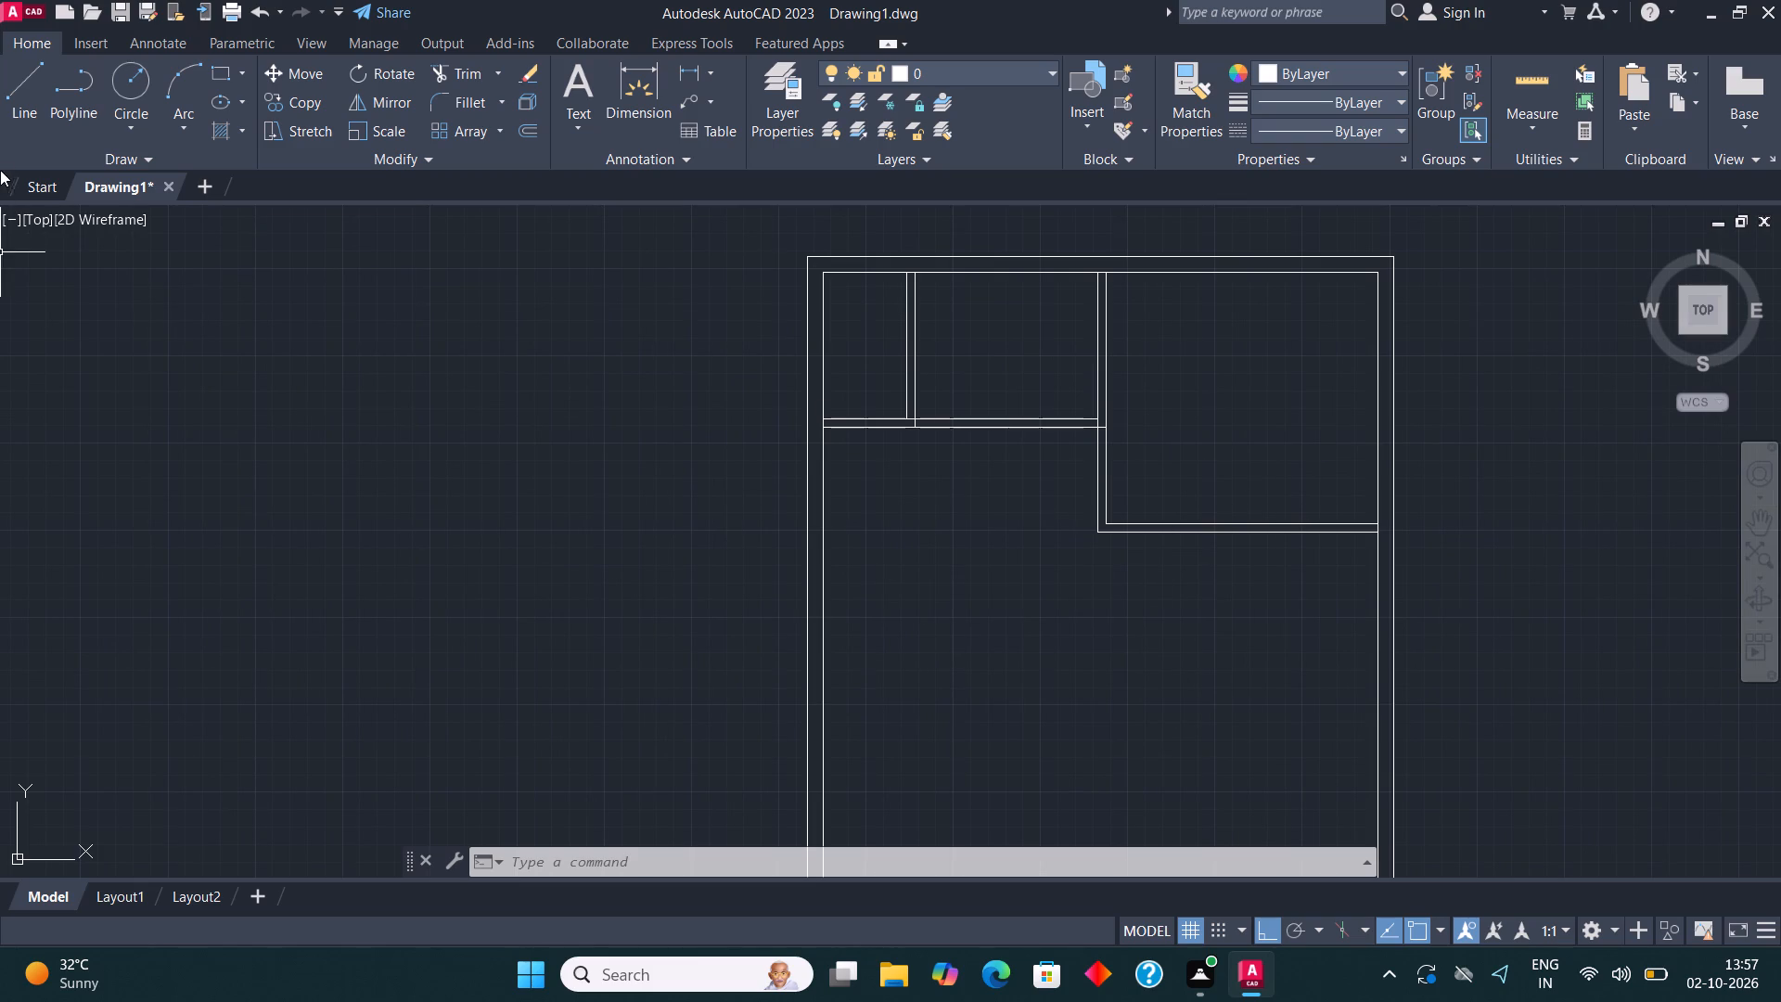
pyautogui.click(11, 68)
pyautogui.scroll(2, 818, 452)
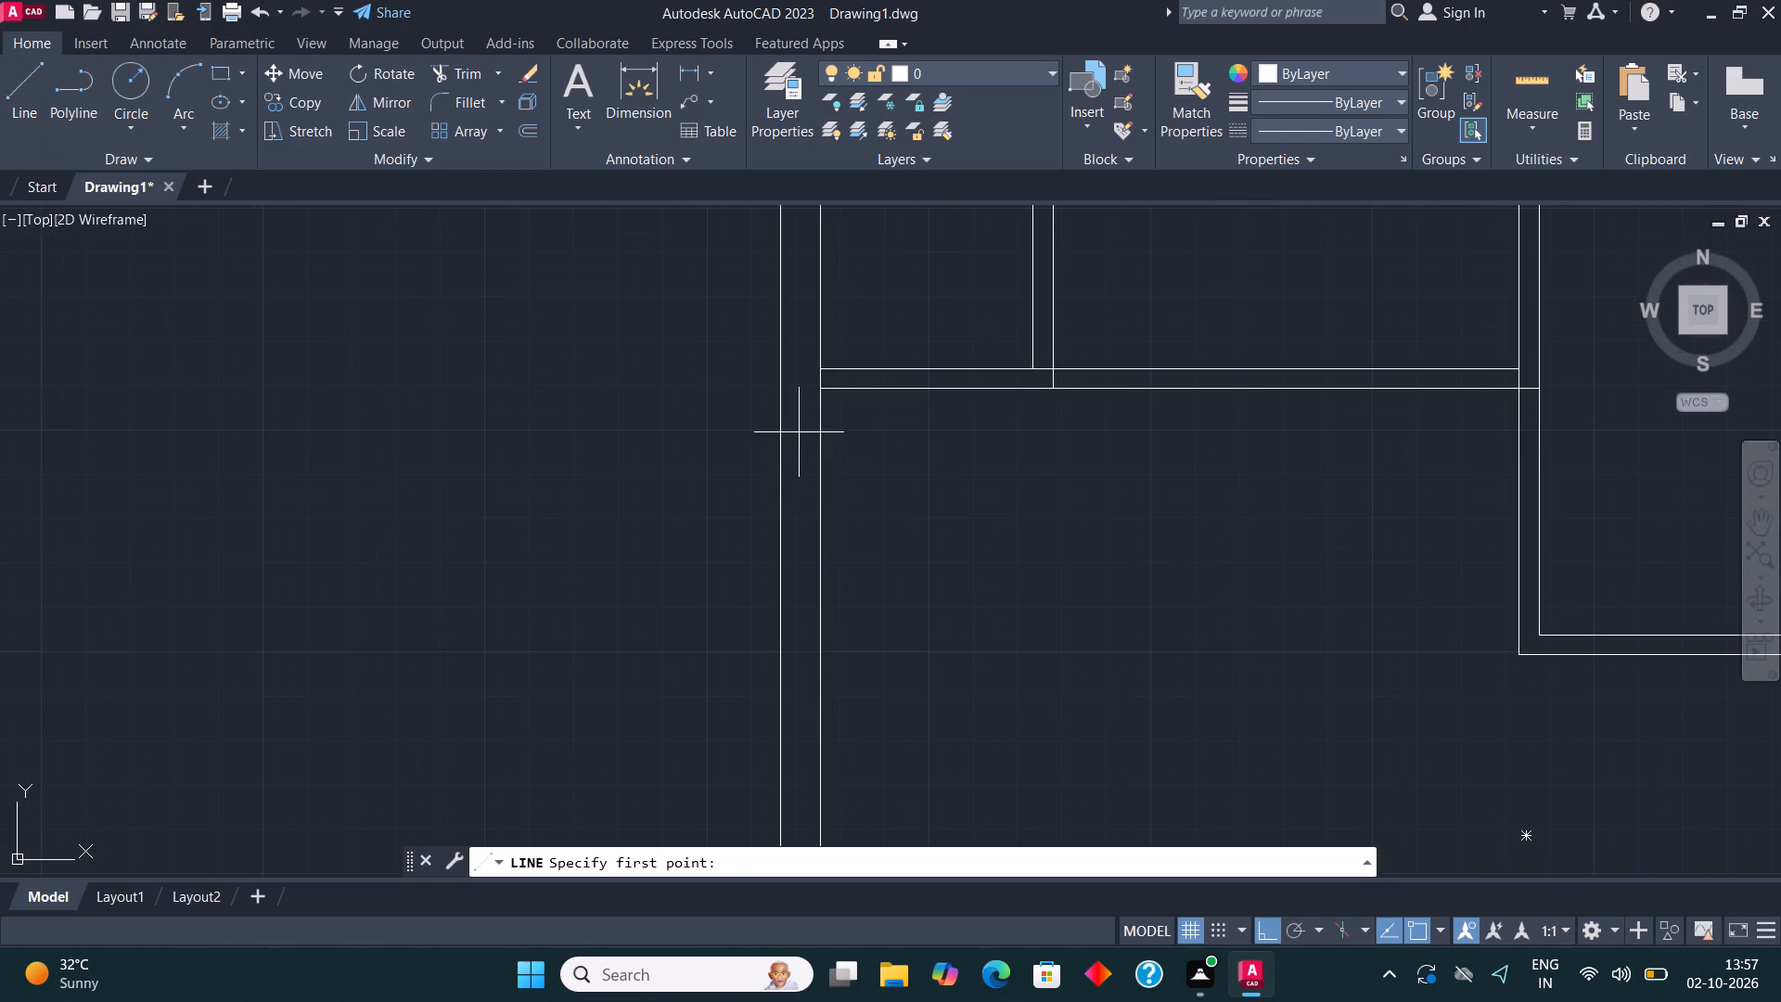
pyautogui.click(825, 393)
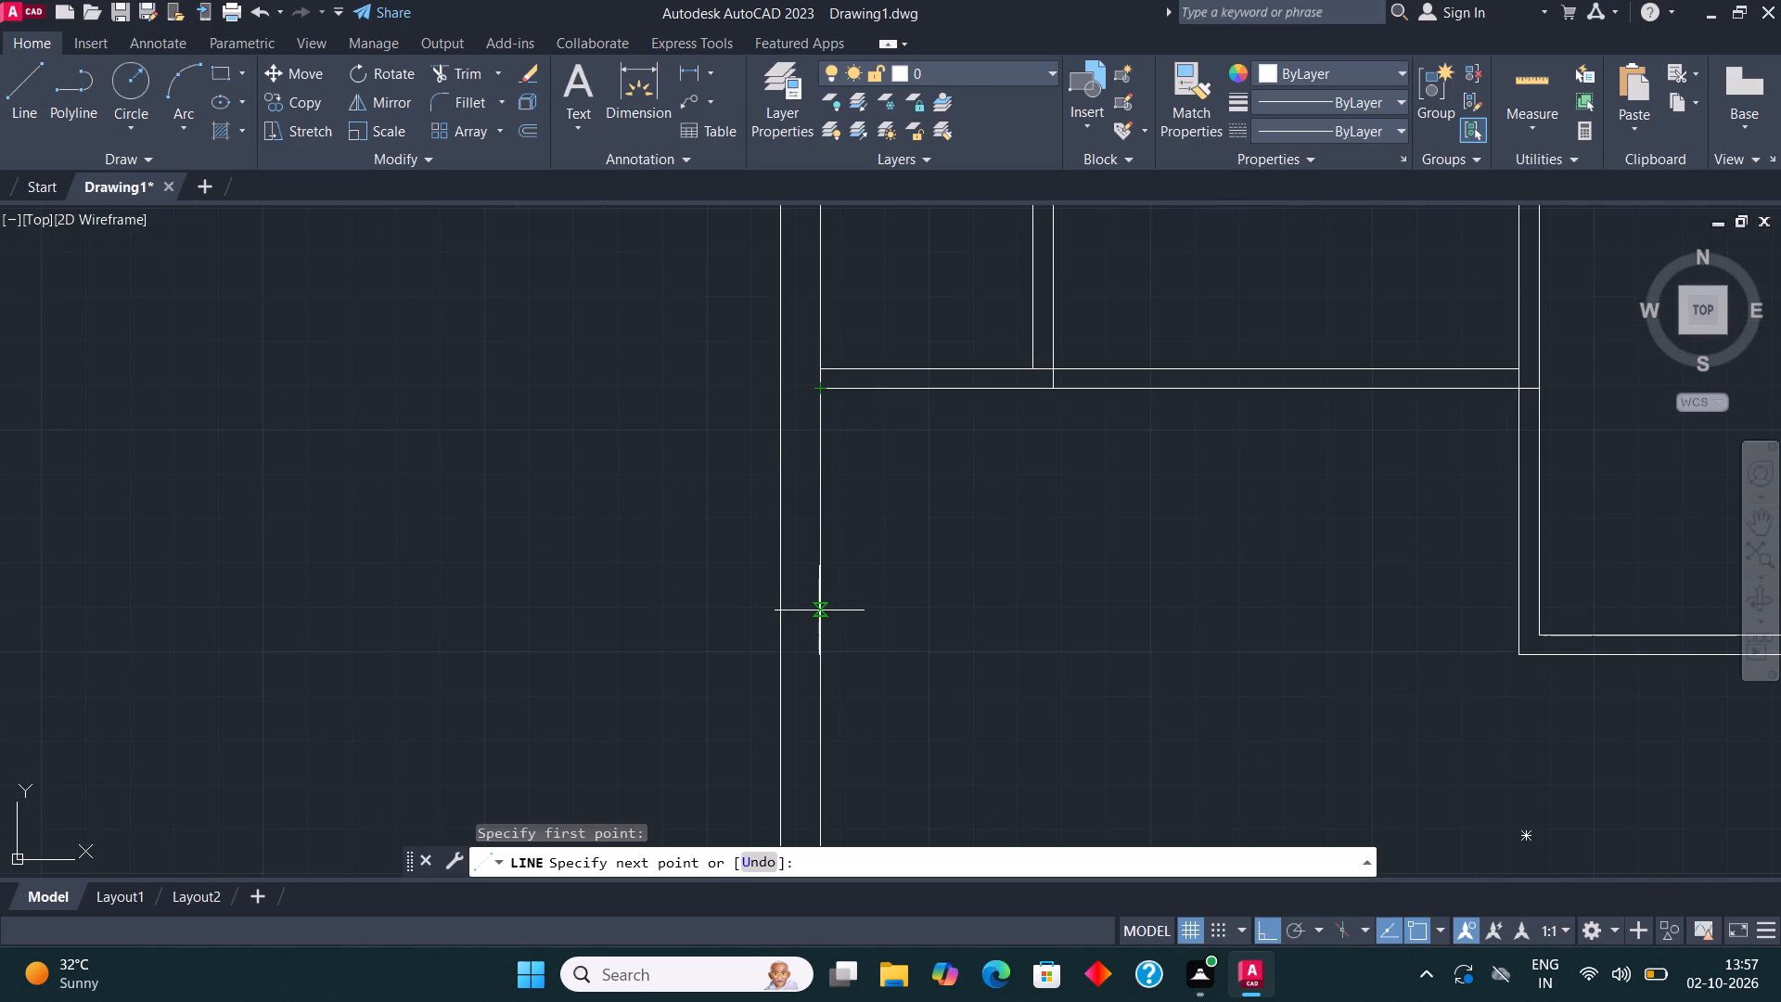
pyautogui.write("4'")
pyautogui.press('Return')
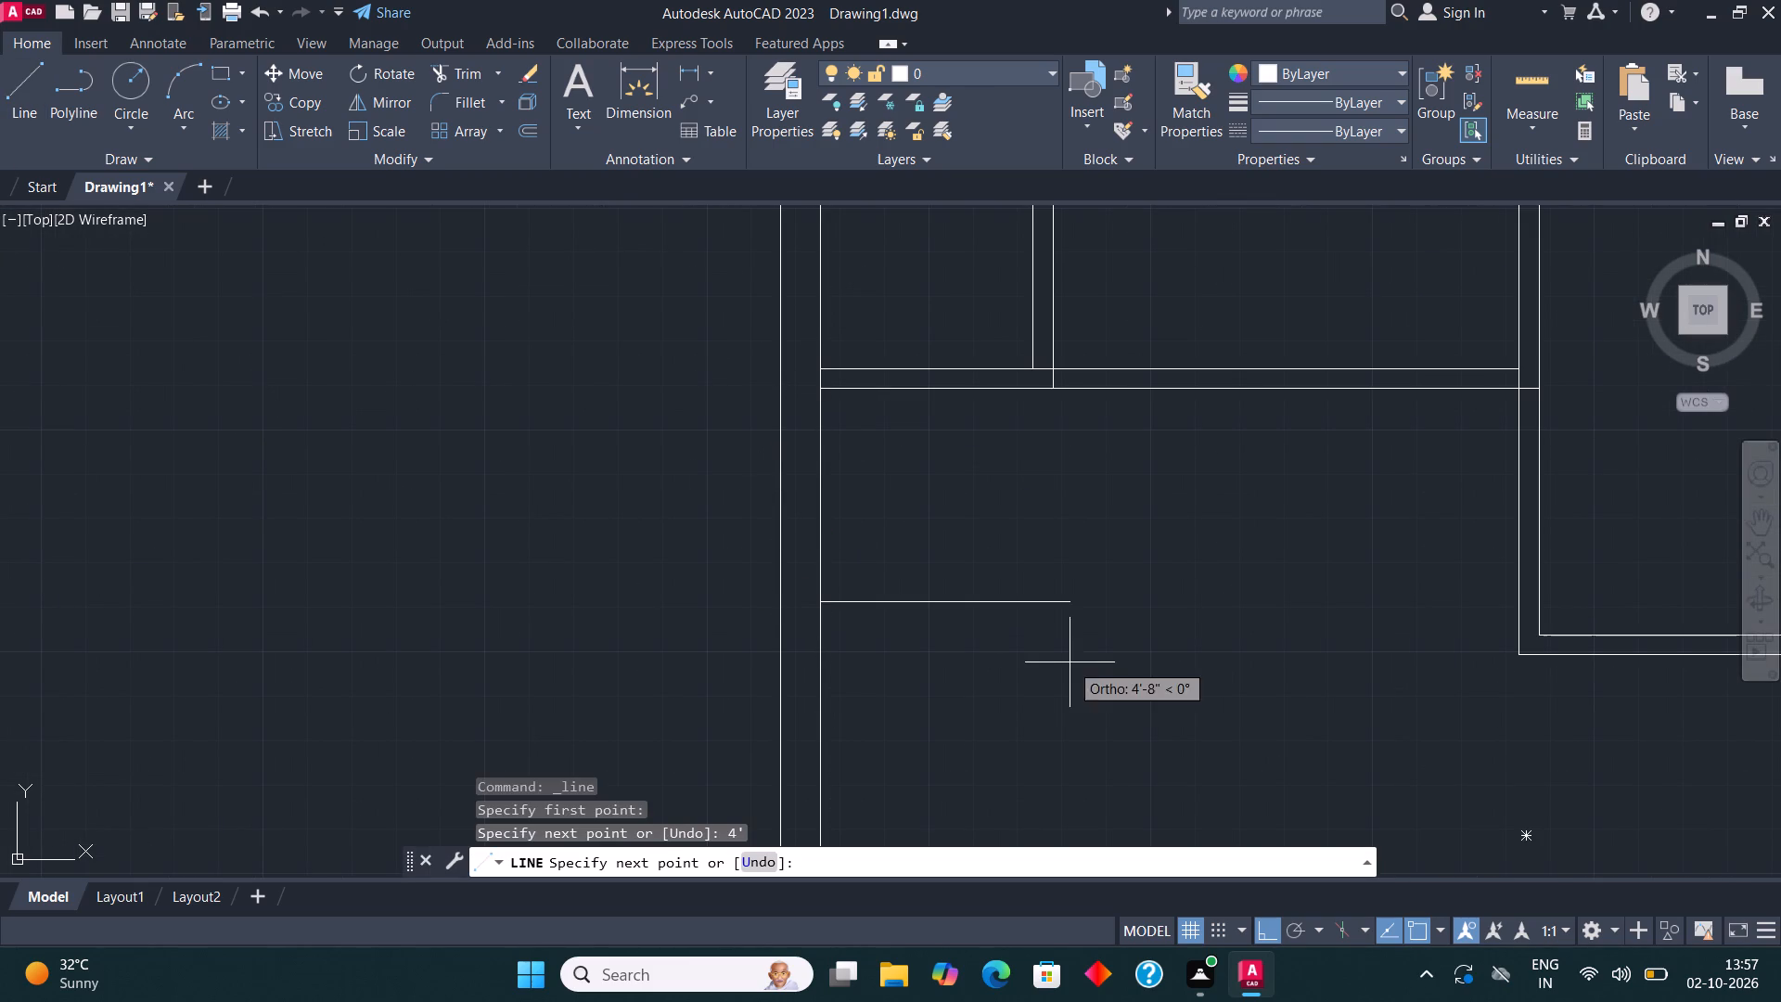
pyautogui.write("4'")
pyautogui.press('Return')
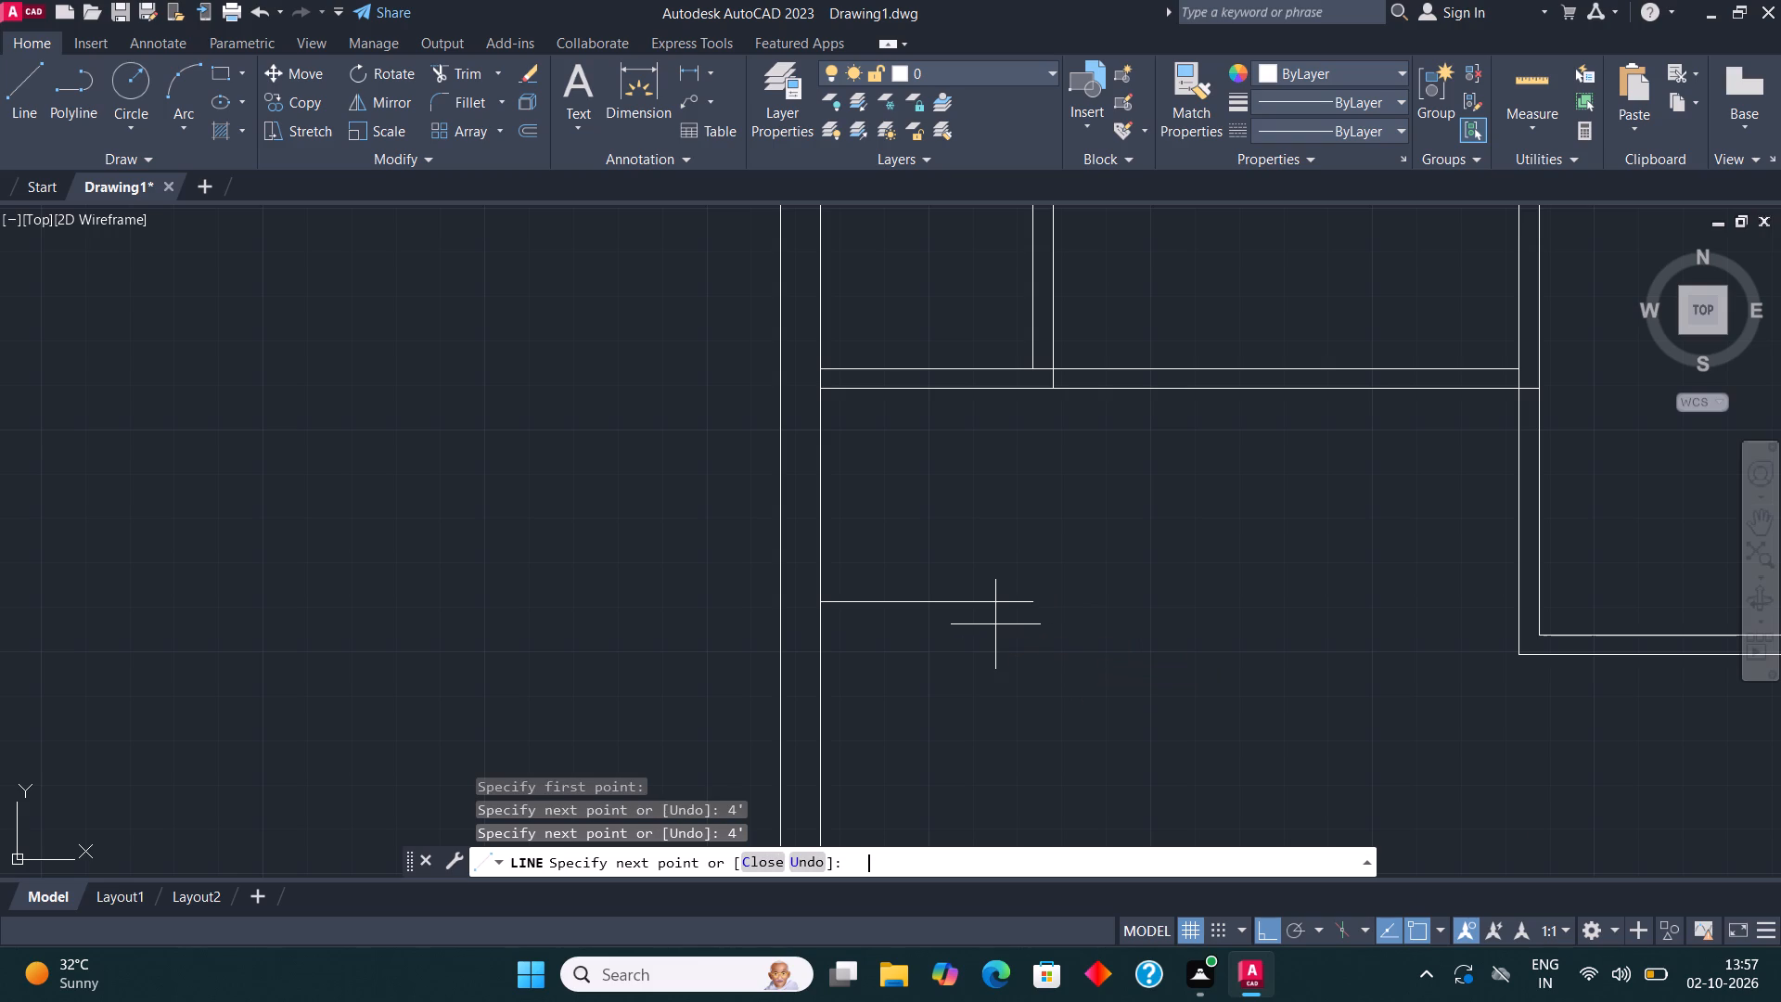
pyautogui.press('4')
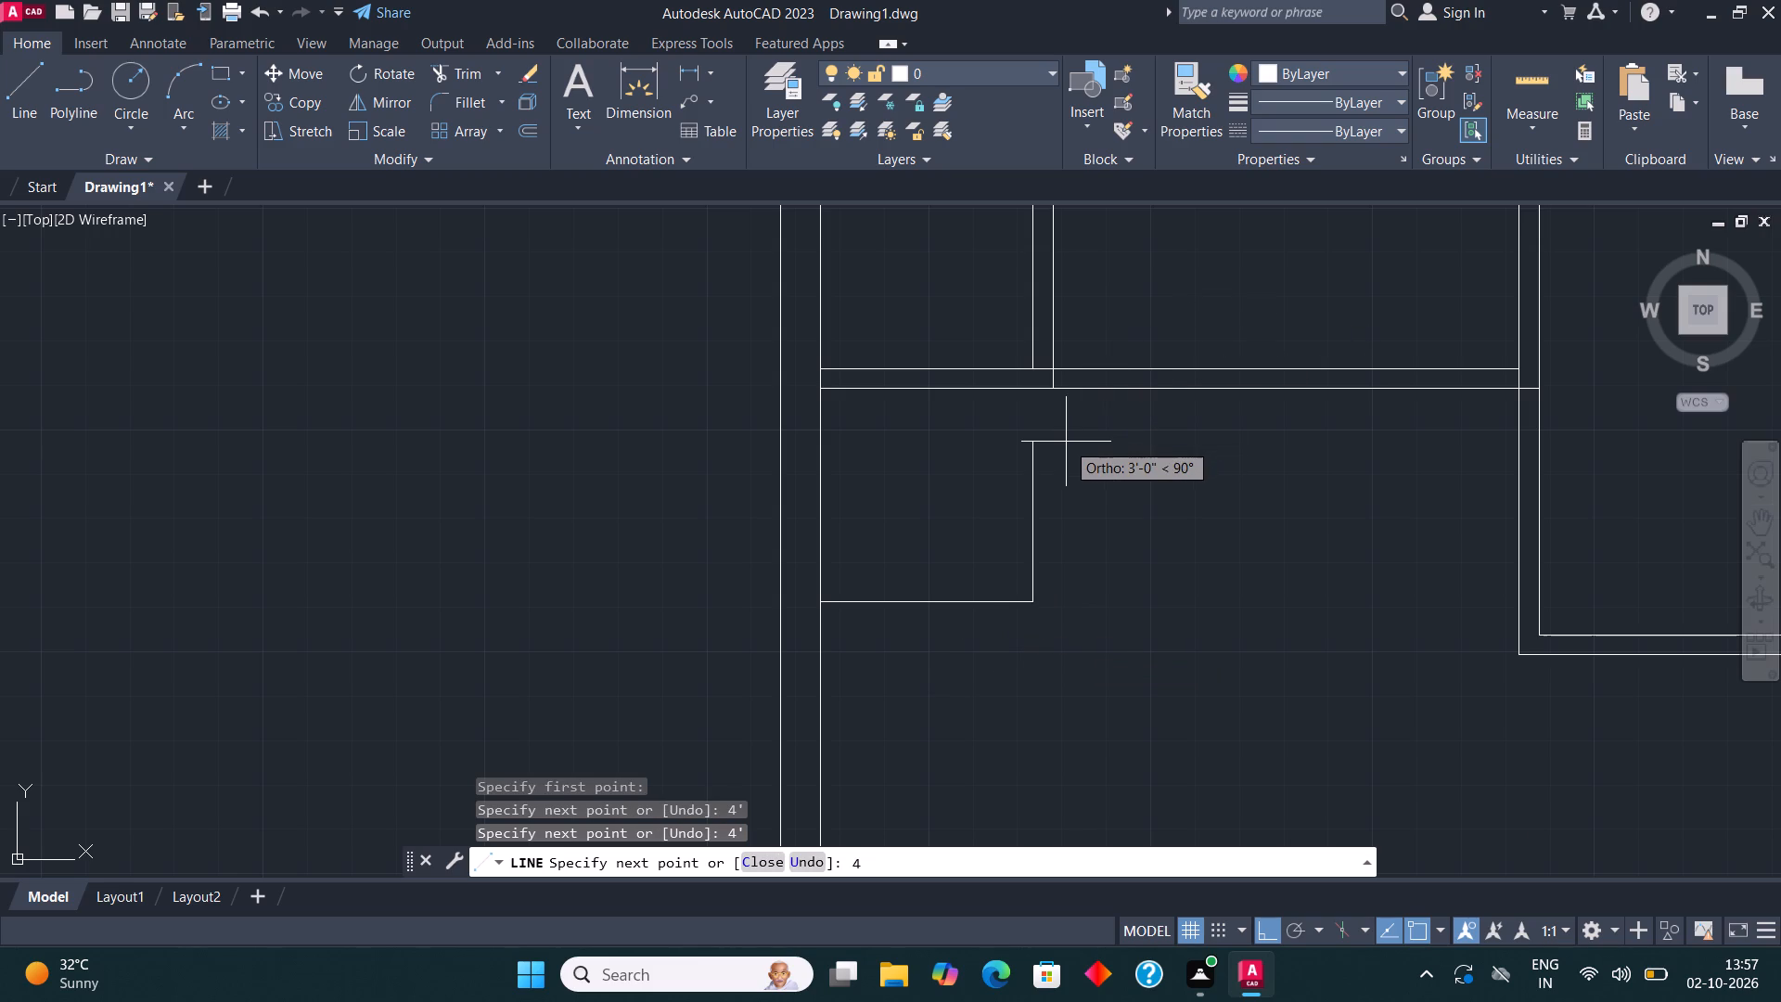
pyautogui.press('Return')
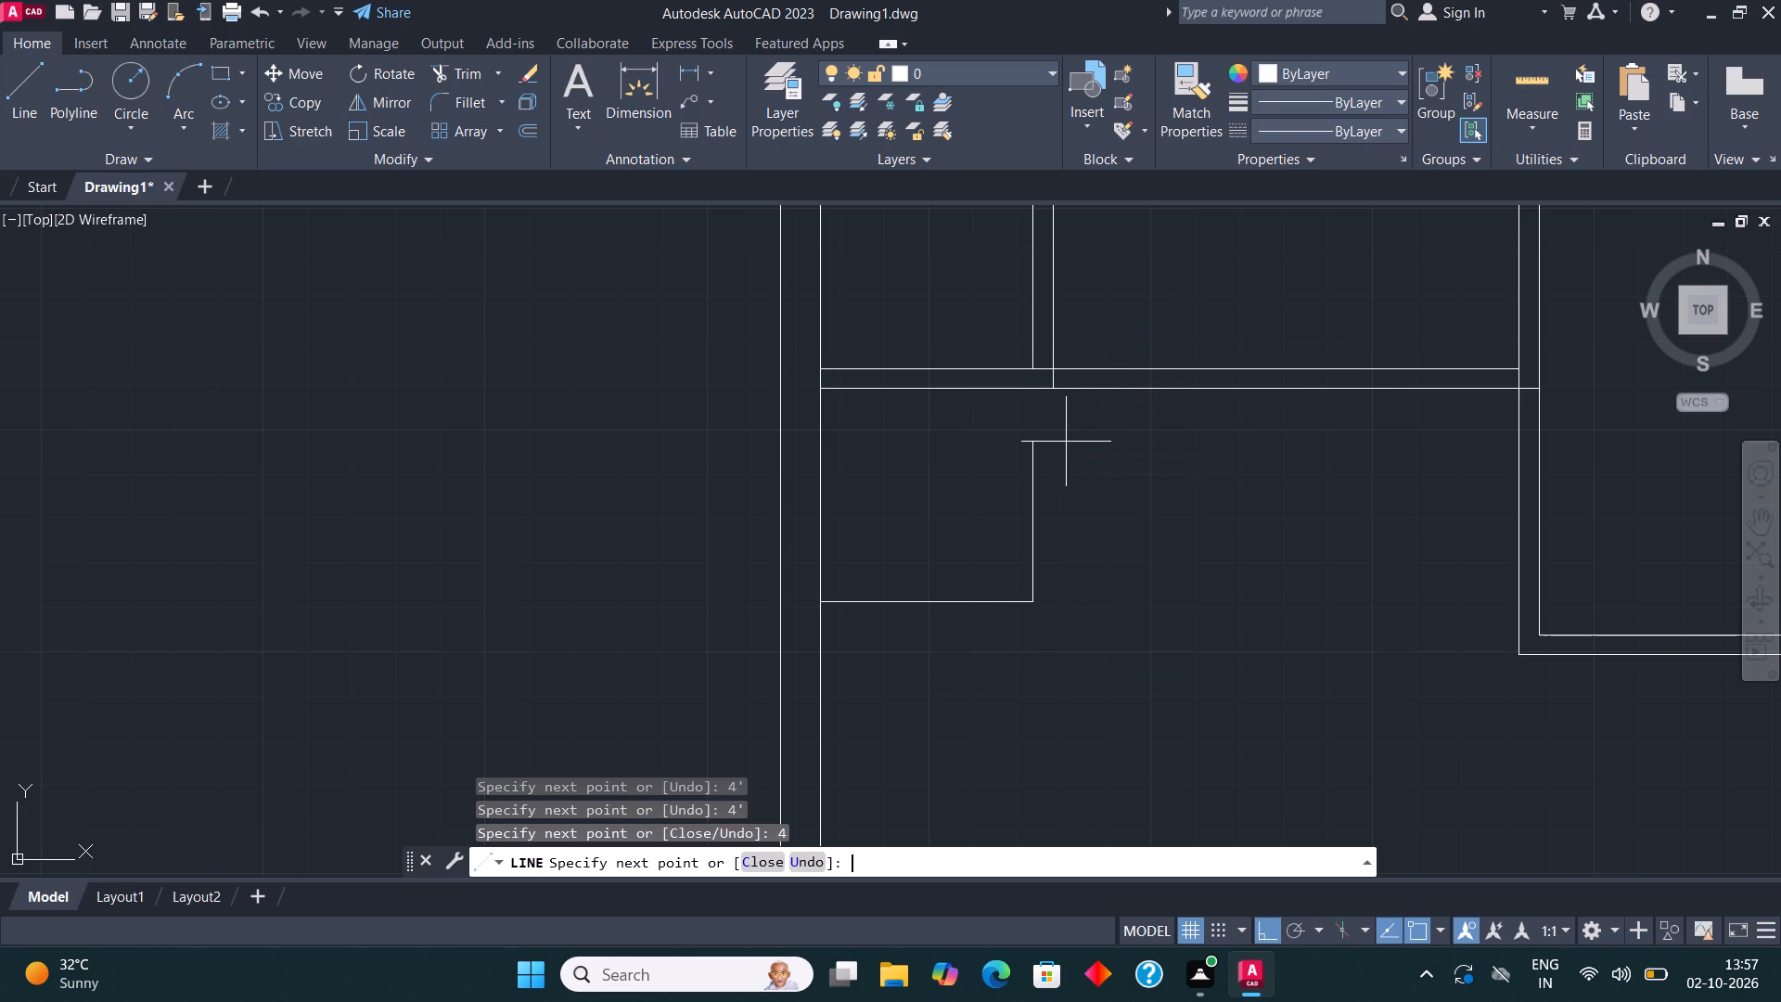
pyautogui.write("4'")
pyautogui.press('Return')
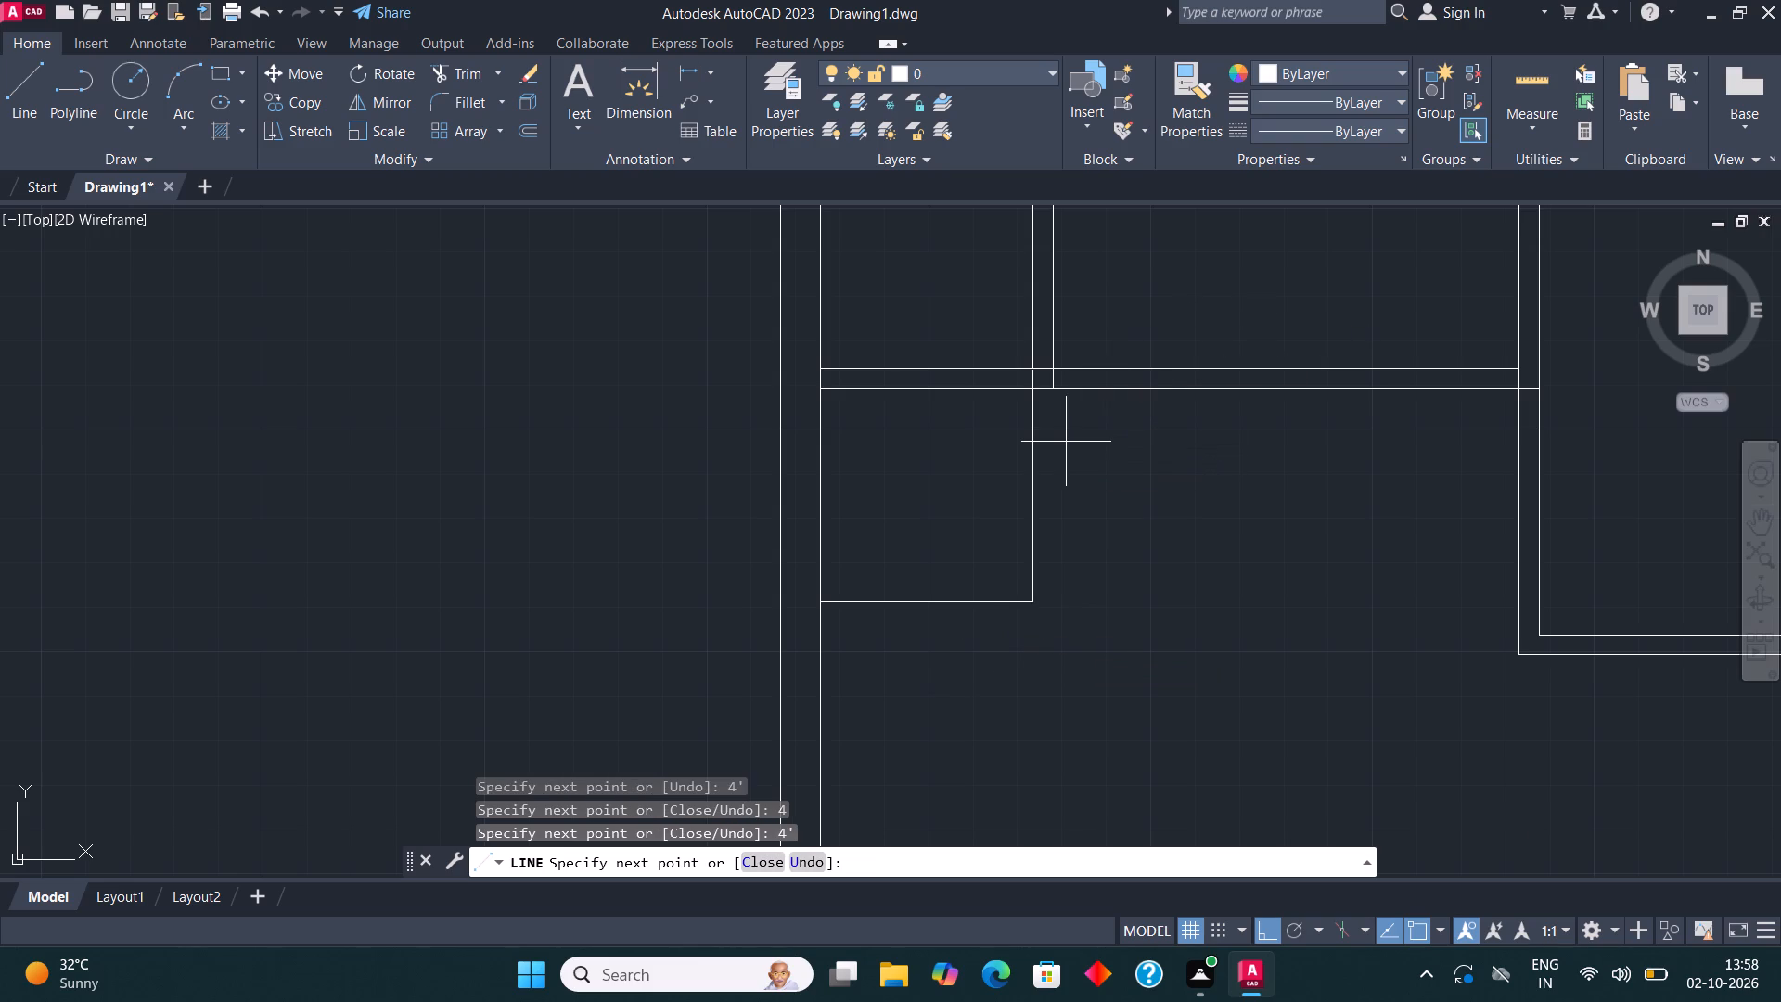
pyautogui.press('Escape')
pyautogui.scroll(-1, 1058, 484)
pyautogui.press('Escape')
# Offset the small west room's vertical and horizontal partition lines 4.5" outward.
pyautogui.moveTo(1085, 584); pyautogui.dragTo(1072, 558)
pyautogui.click(1031, 509)
pyautogui.click(531, 131)
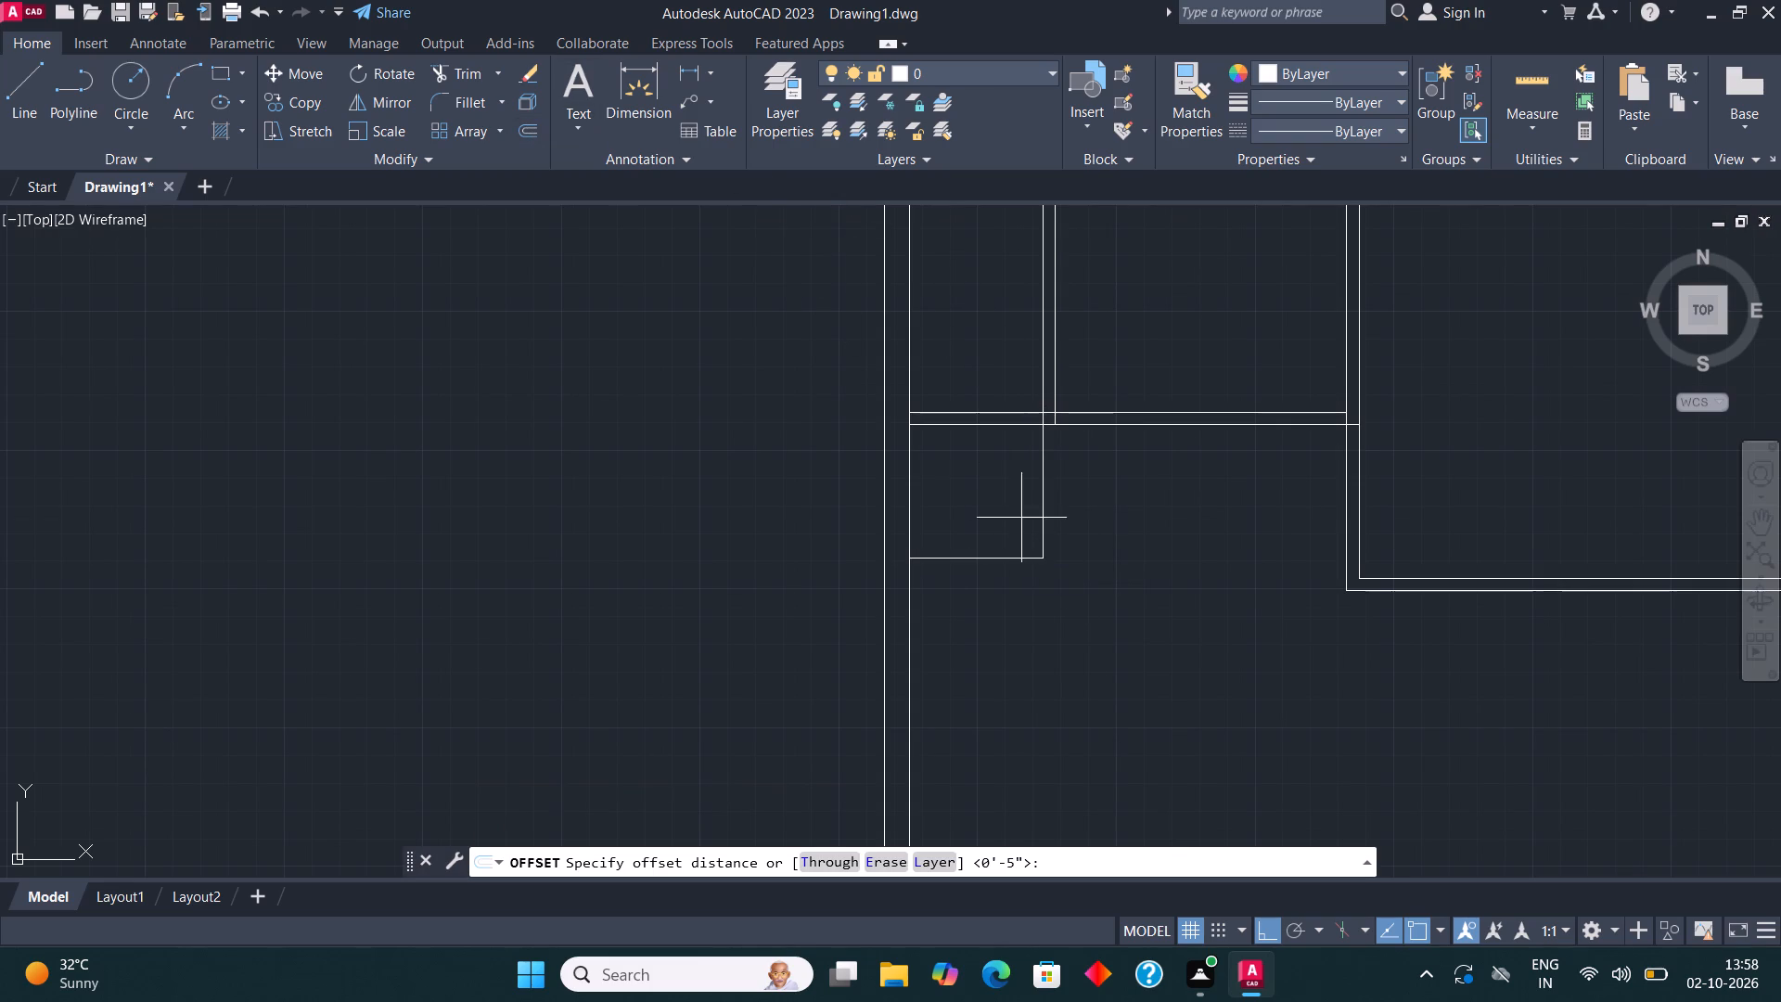
pyautogui.click(1044, 495)
pyautogui.write('4.5"')
pyautogui.press('Return')
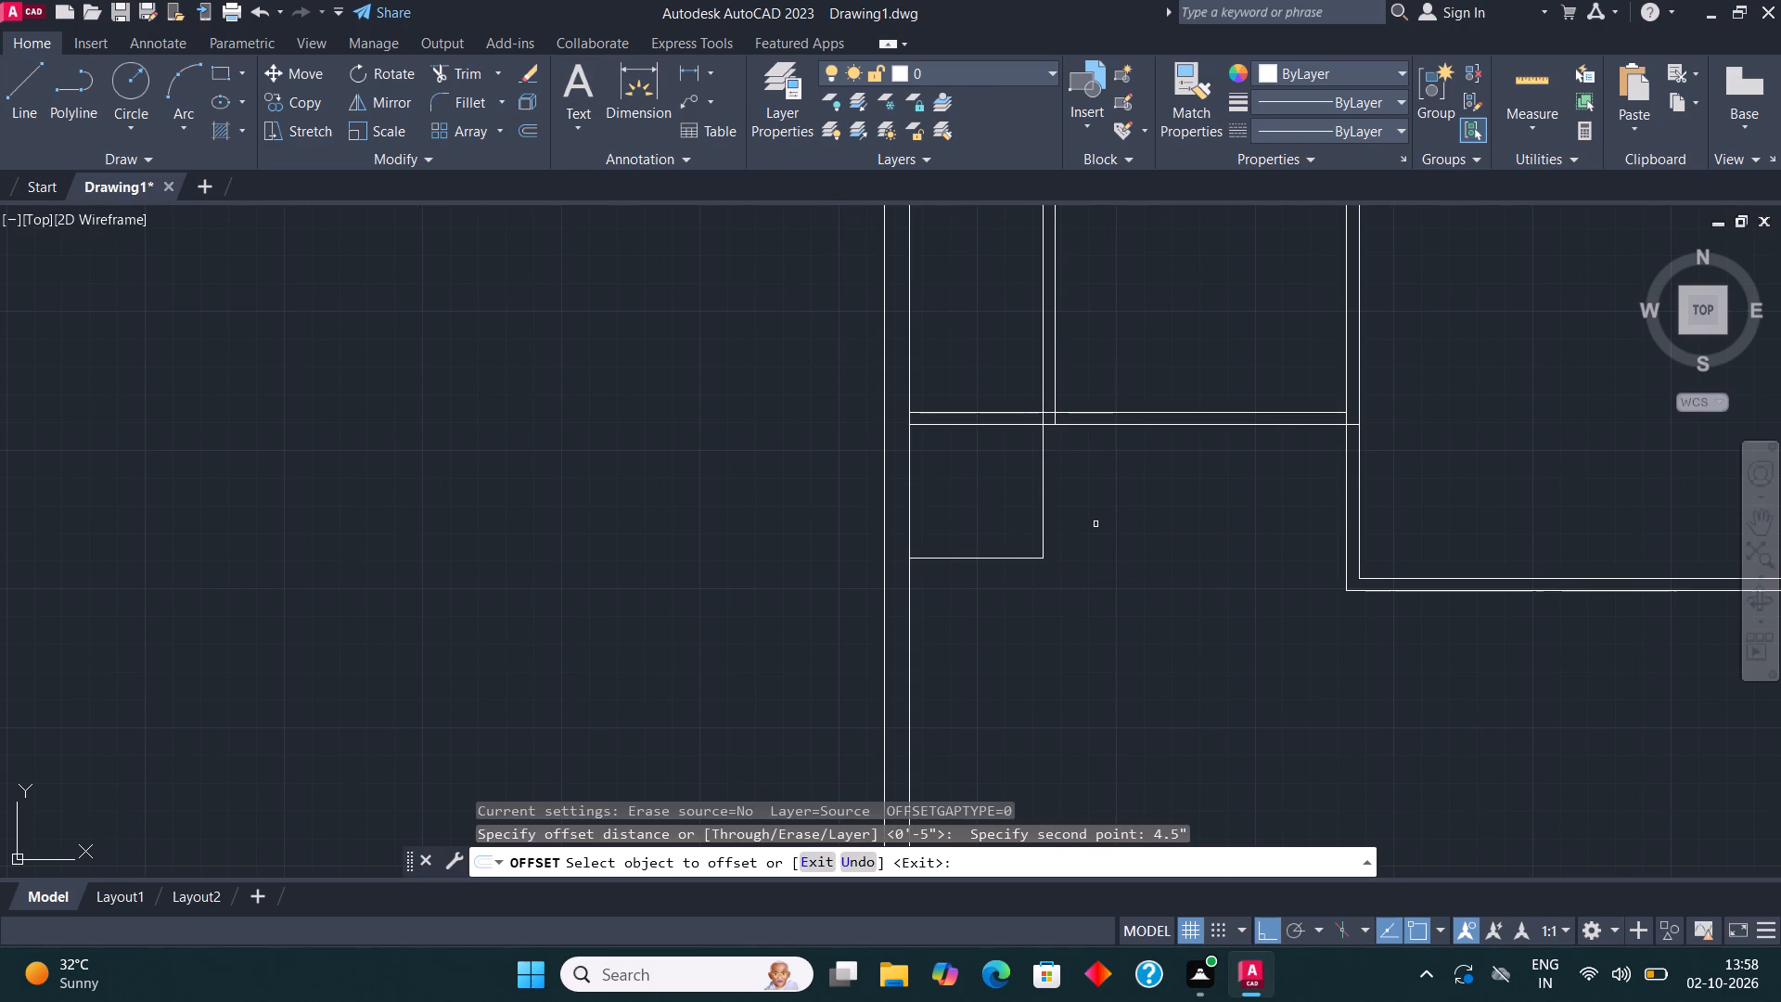
pyautogui.click(1041, 485)
pyautogui.click(1153, 499)
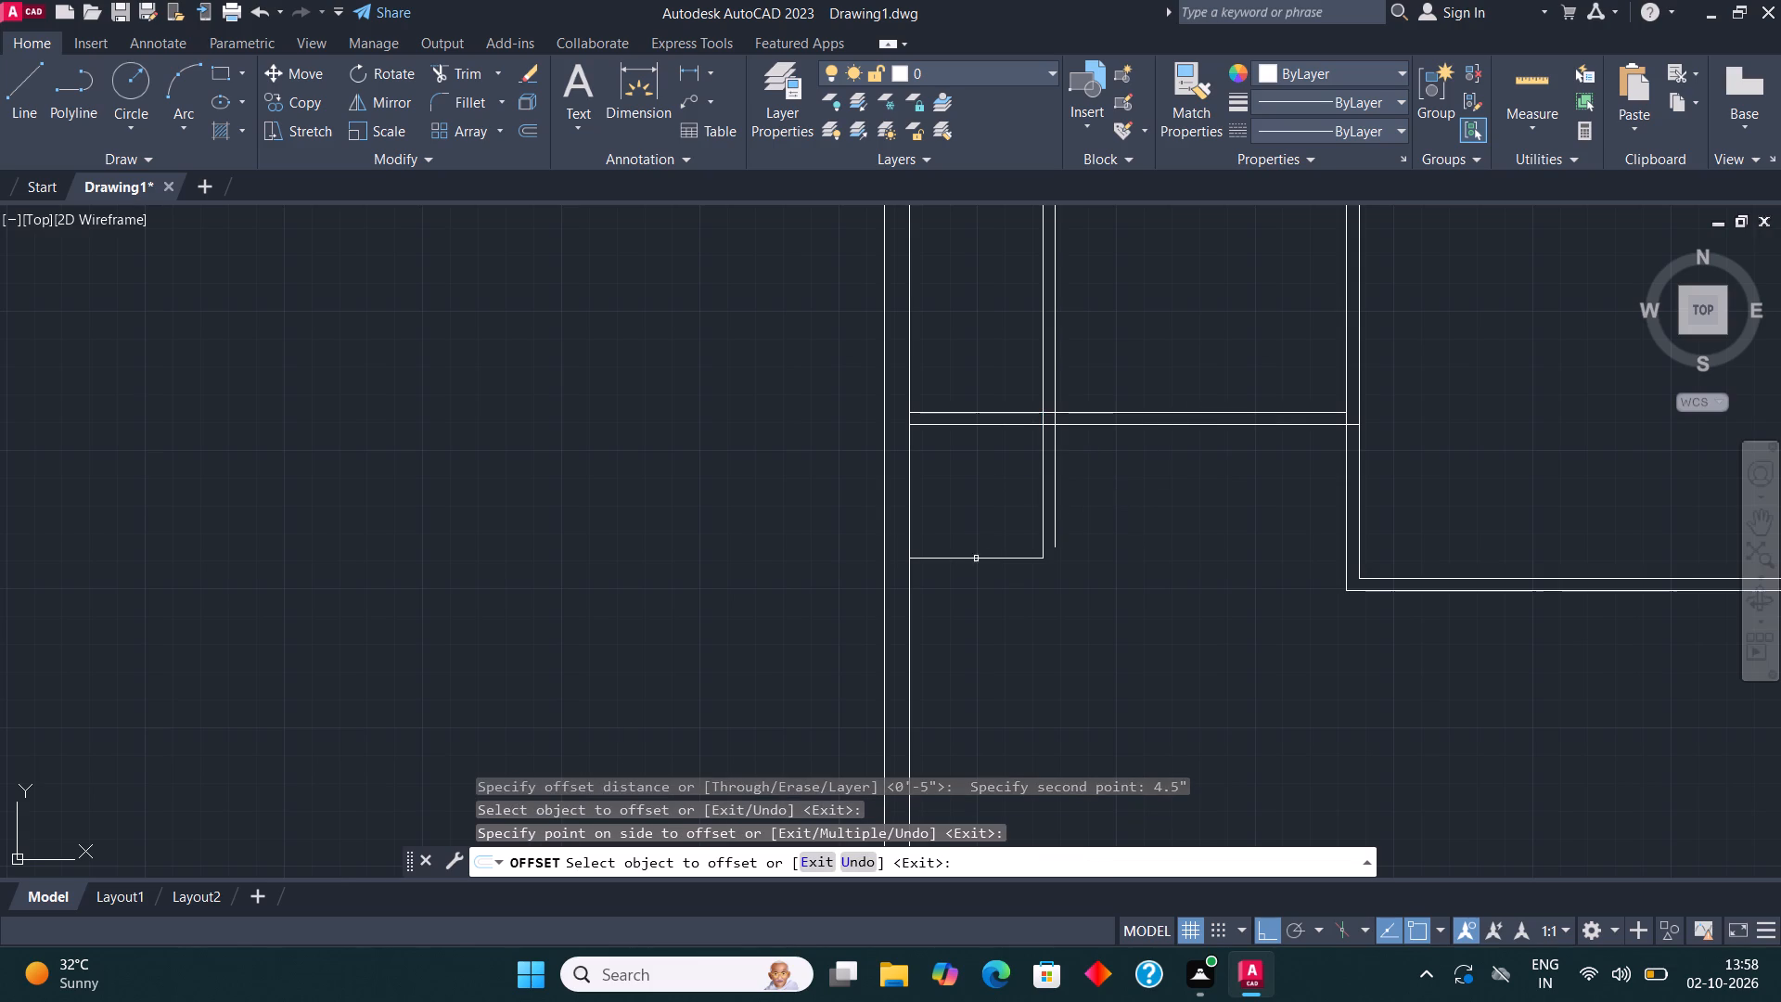
pyautogui.click(976, 561)
pyautogui.click(979, 602)
# Fillet the small west room's two outer offset lines into a square corner.
pyautogui.click(474, 109)
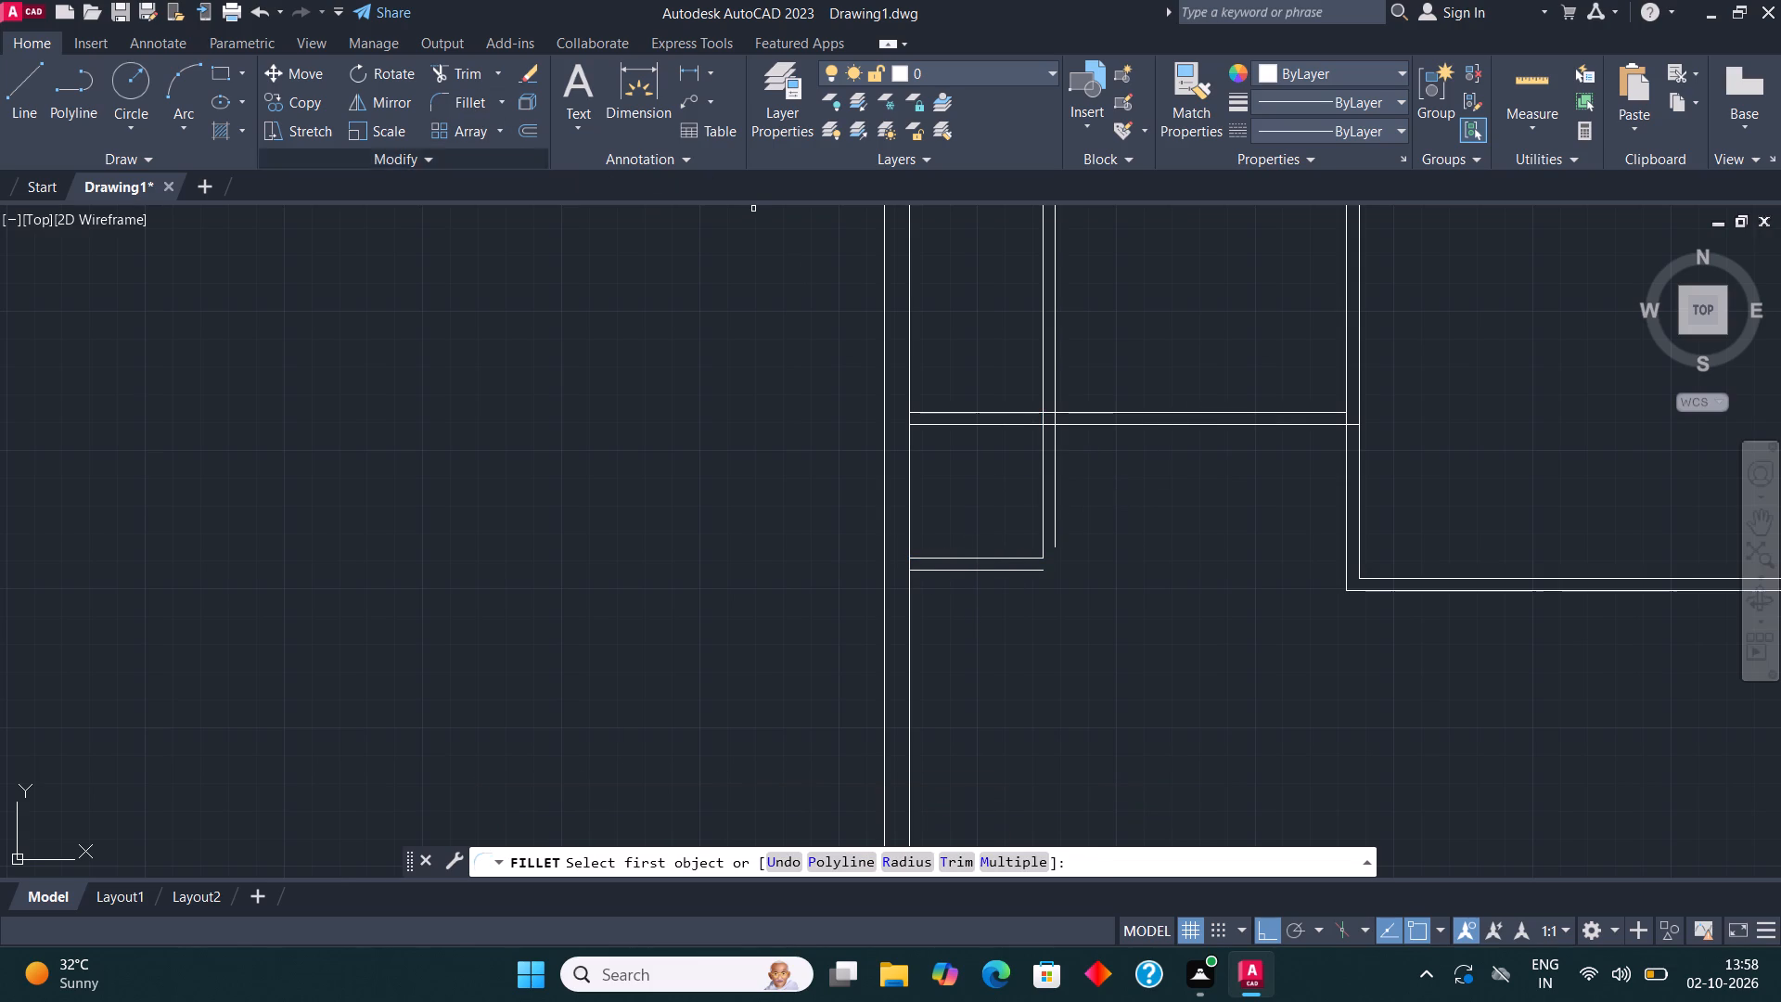
pyautogui.click(1014, 573)
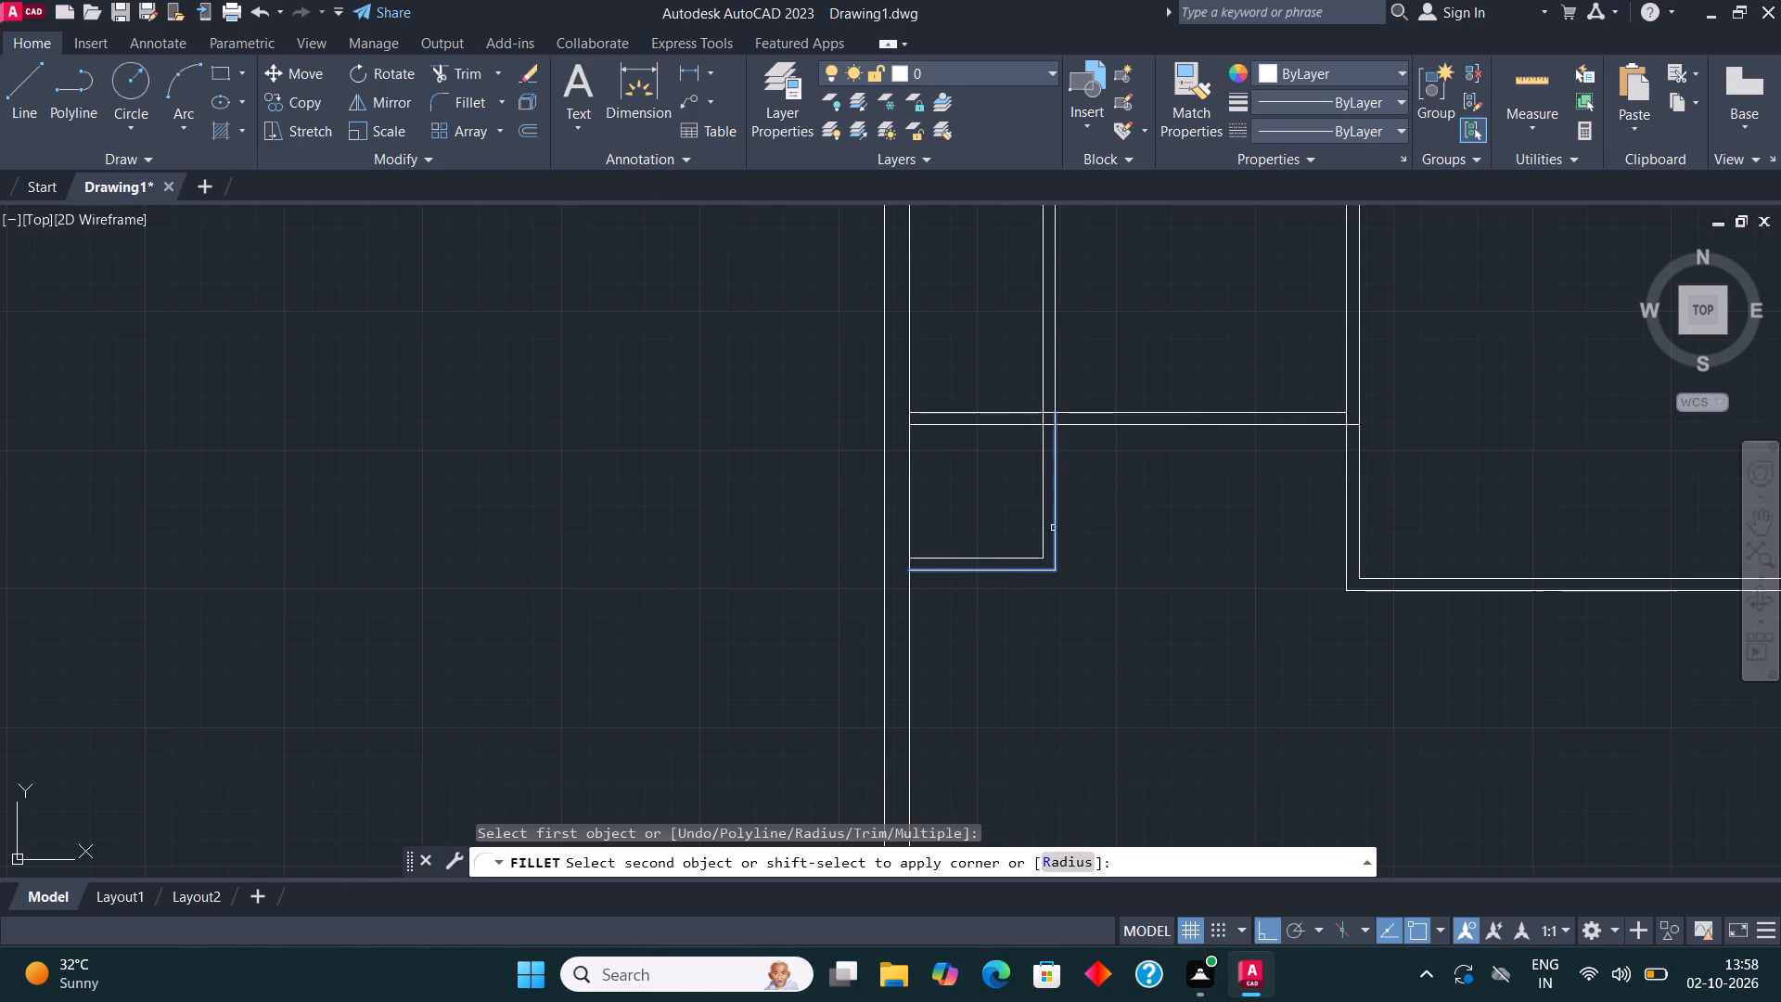
pyautogui.click(1053, 528)
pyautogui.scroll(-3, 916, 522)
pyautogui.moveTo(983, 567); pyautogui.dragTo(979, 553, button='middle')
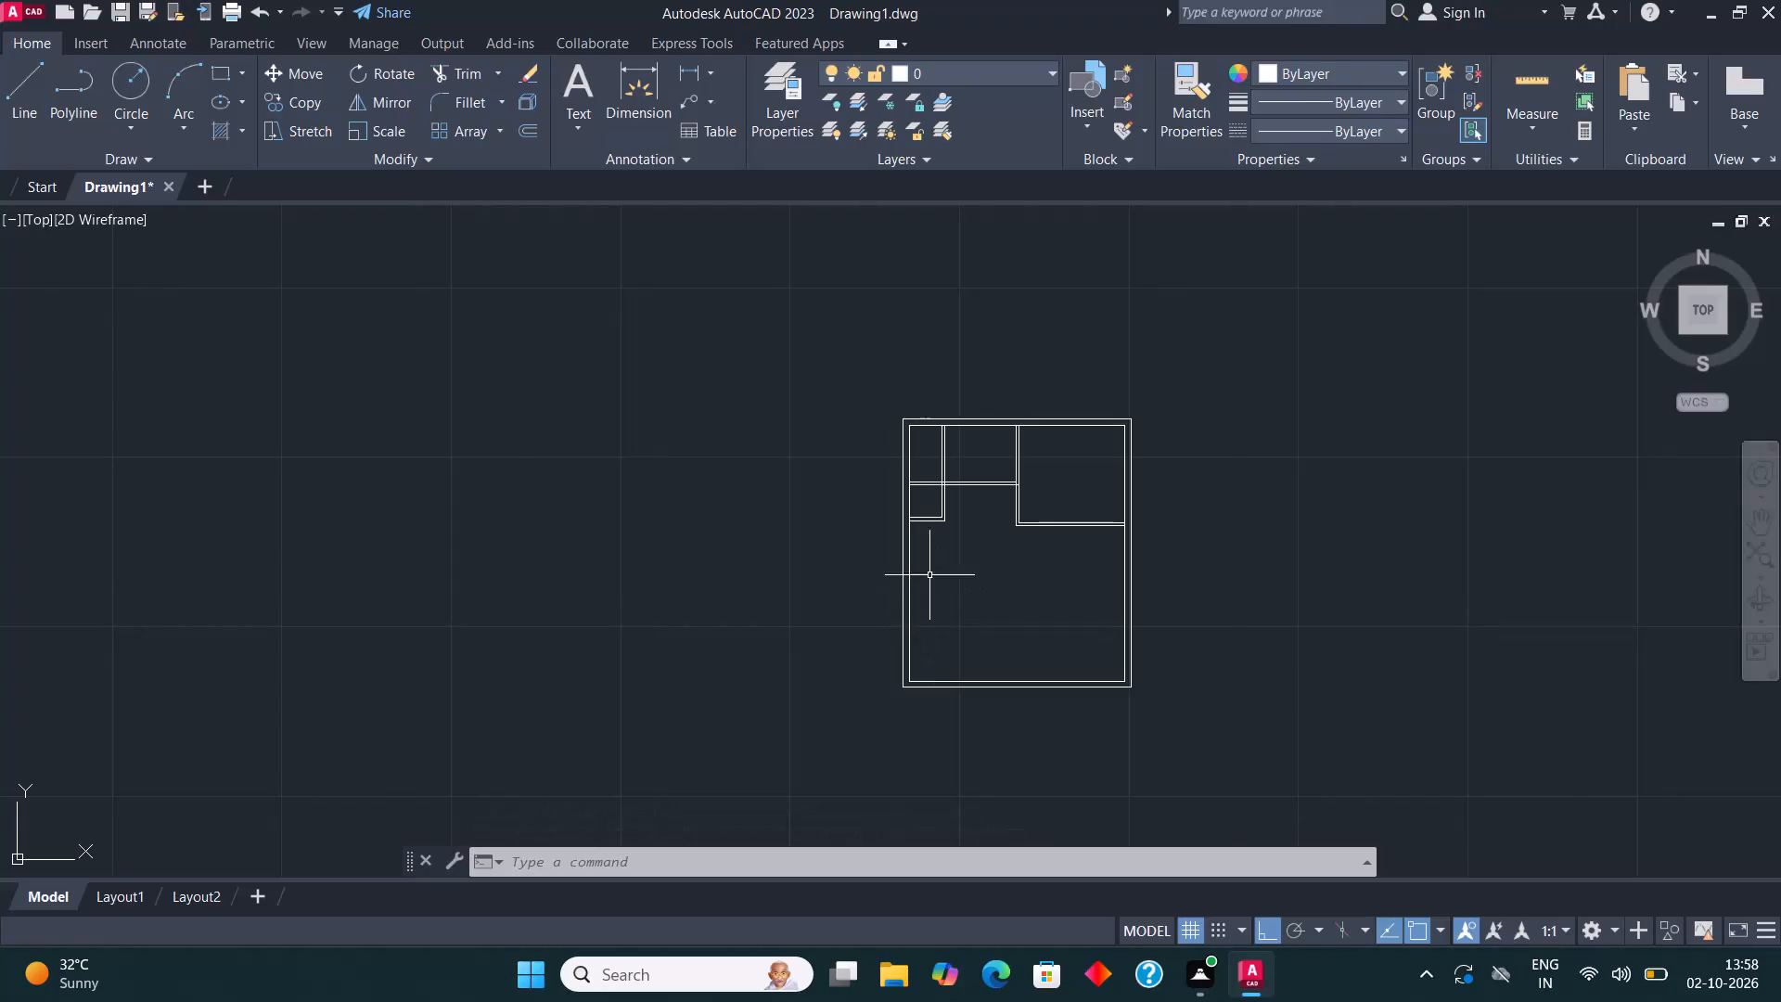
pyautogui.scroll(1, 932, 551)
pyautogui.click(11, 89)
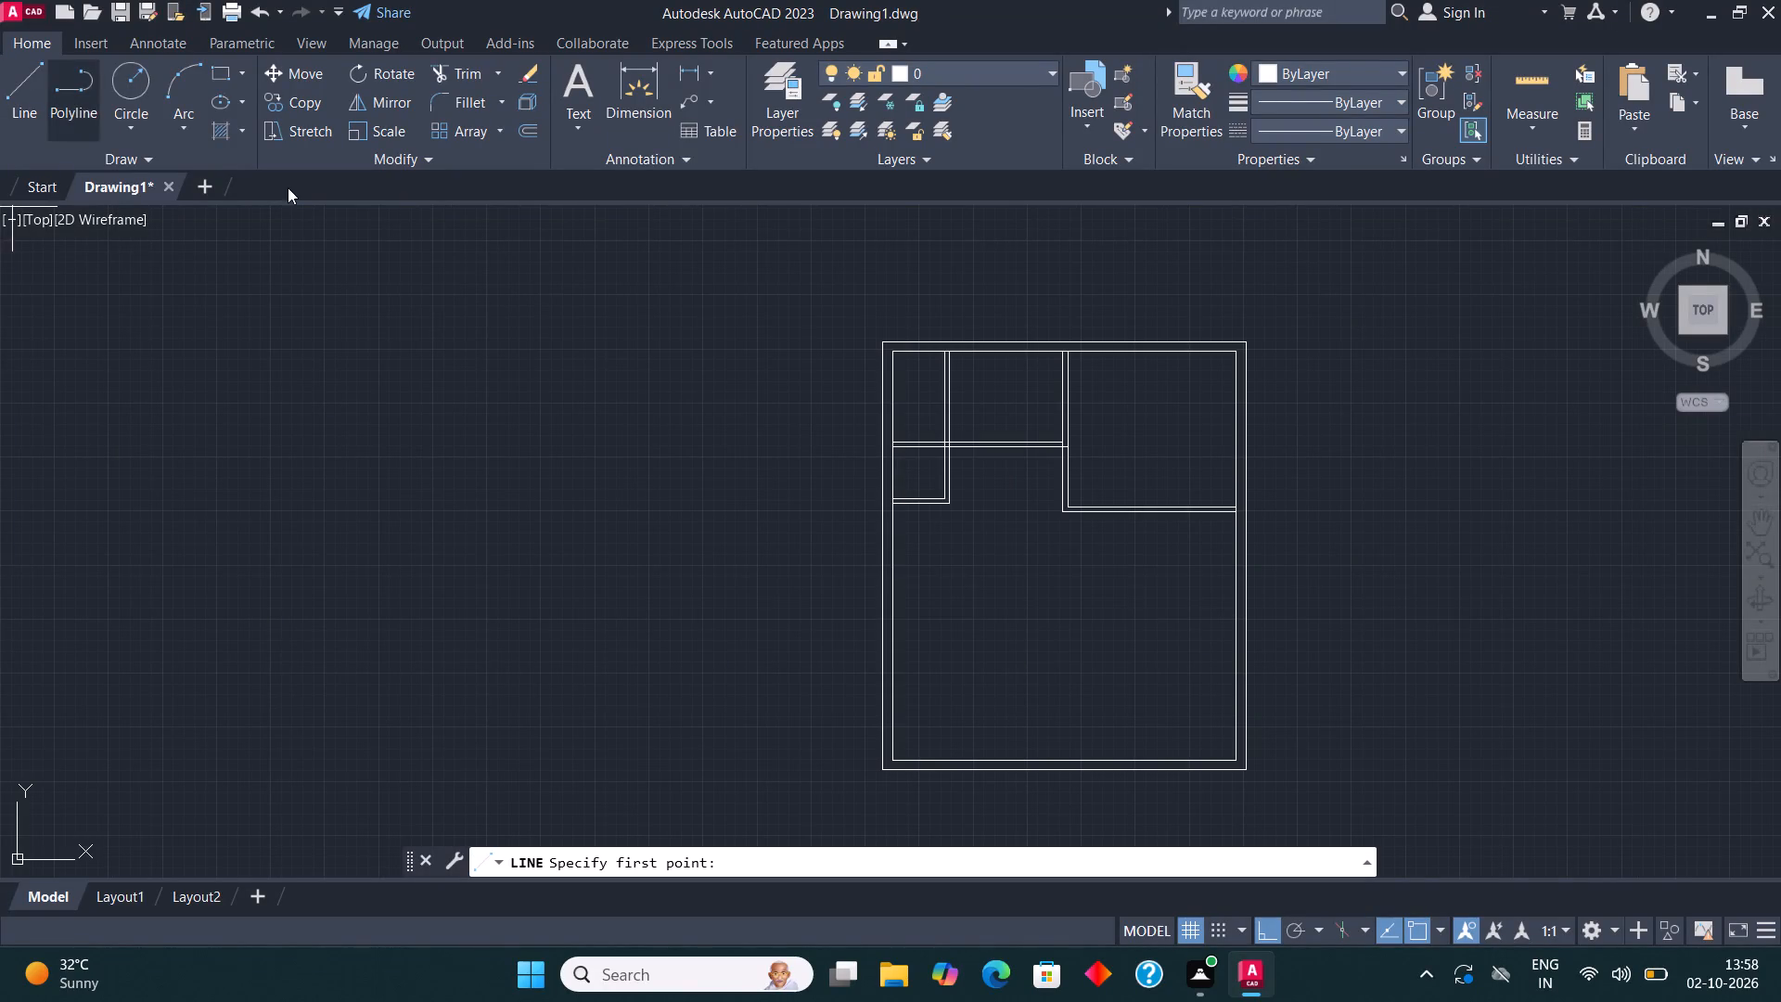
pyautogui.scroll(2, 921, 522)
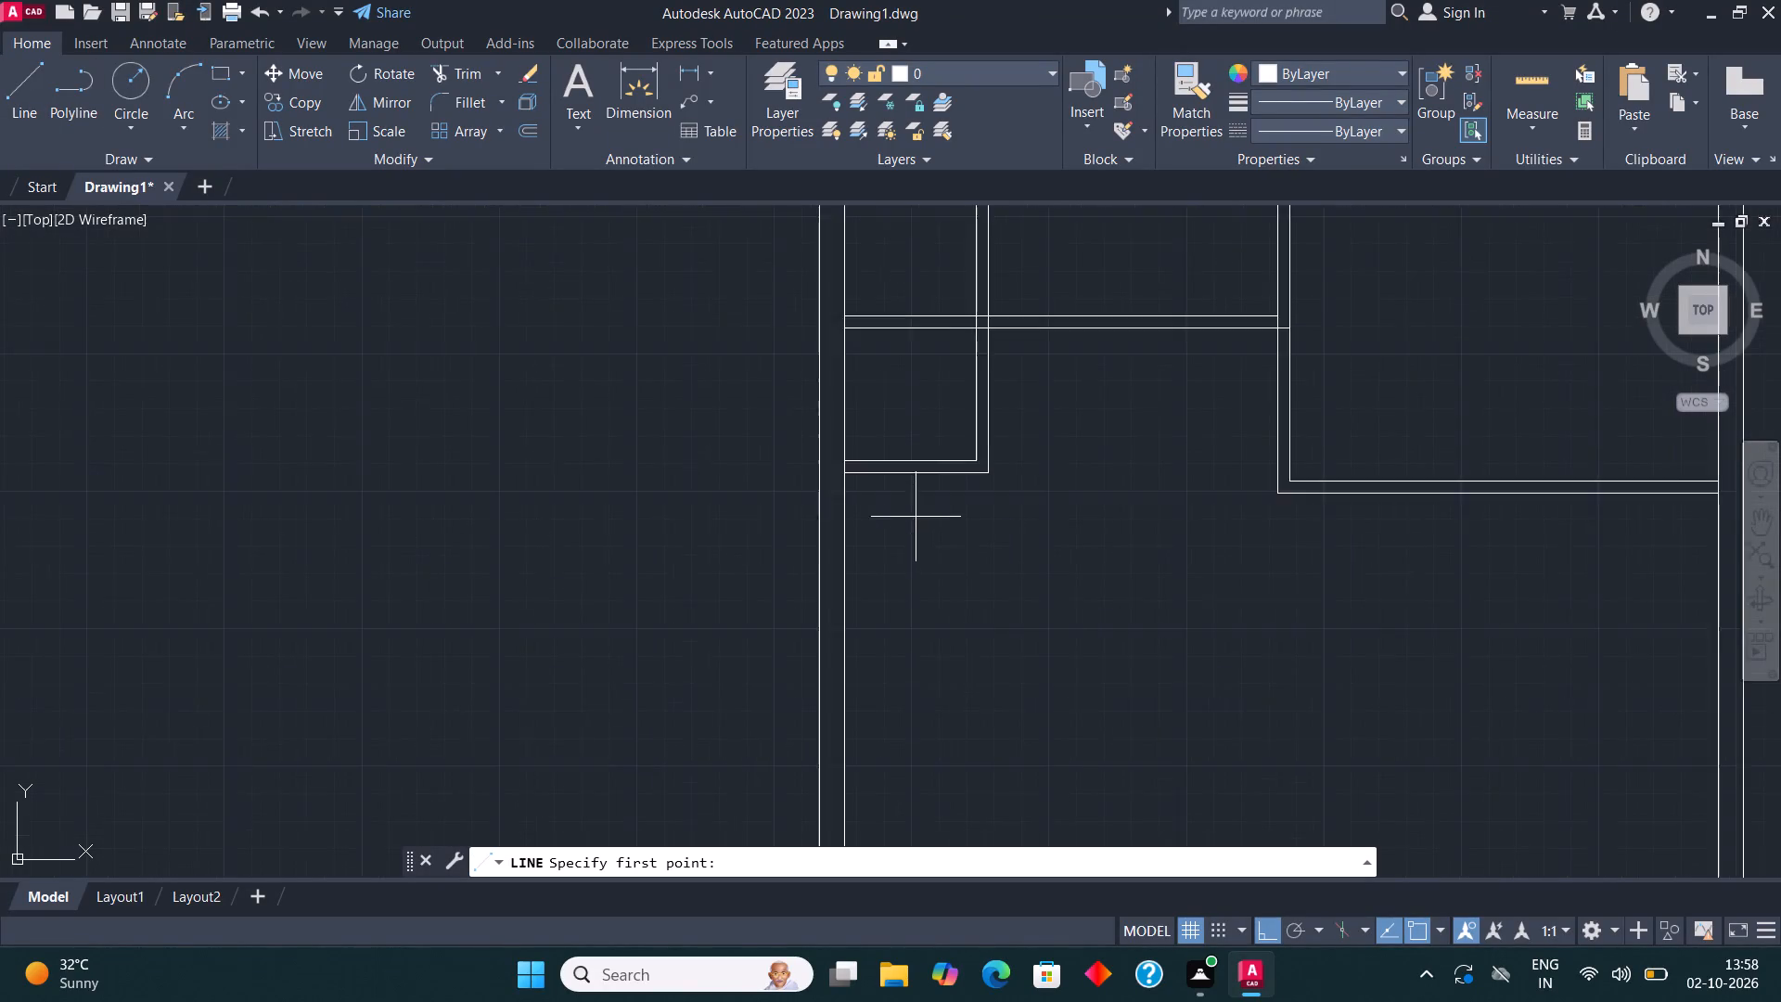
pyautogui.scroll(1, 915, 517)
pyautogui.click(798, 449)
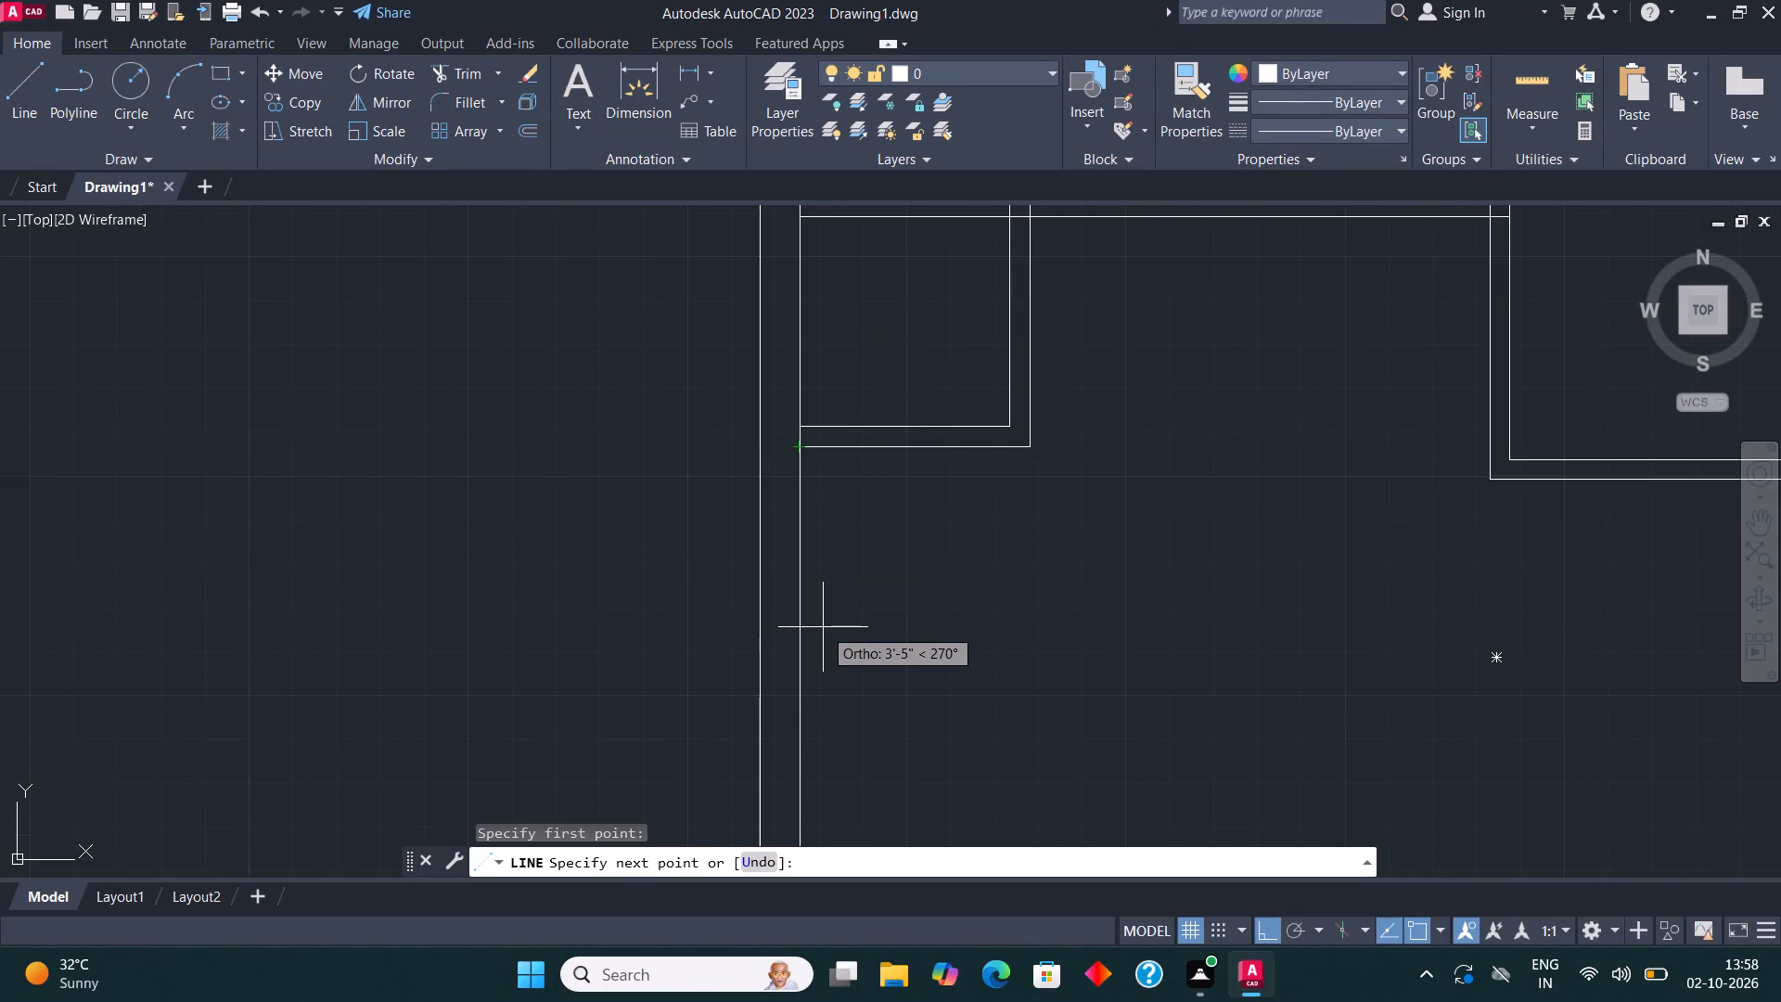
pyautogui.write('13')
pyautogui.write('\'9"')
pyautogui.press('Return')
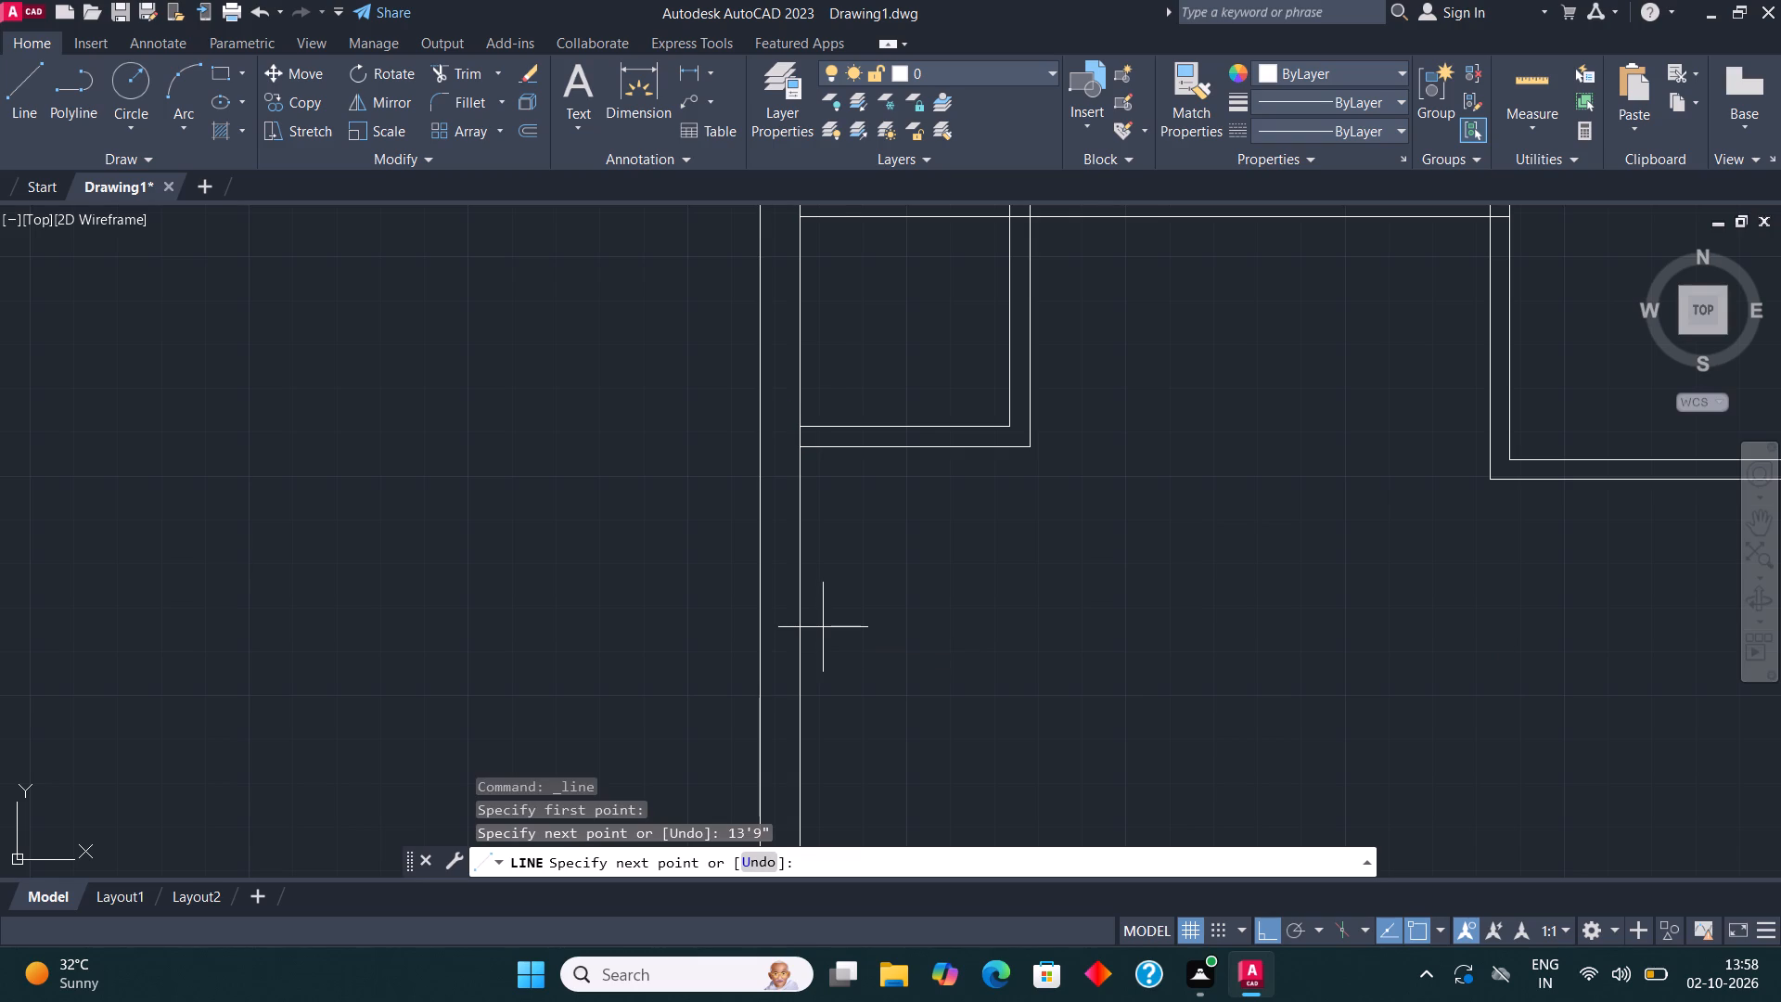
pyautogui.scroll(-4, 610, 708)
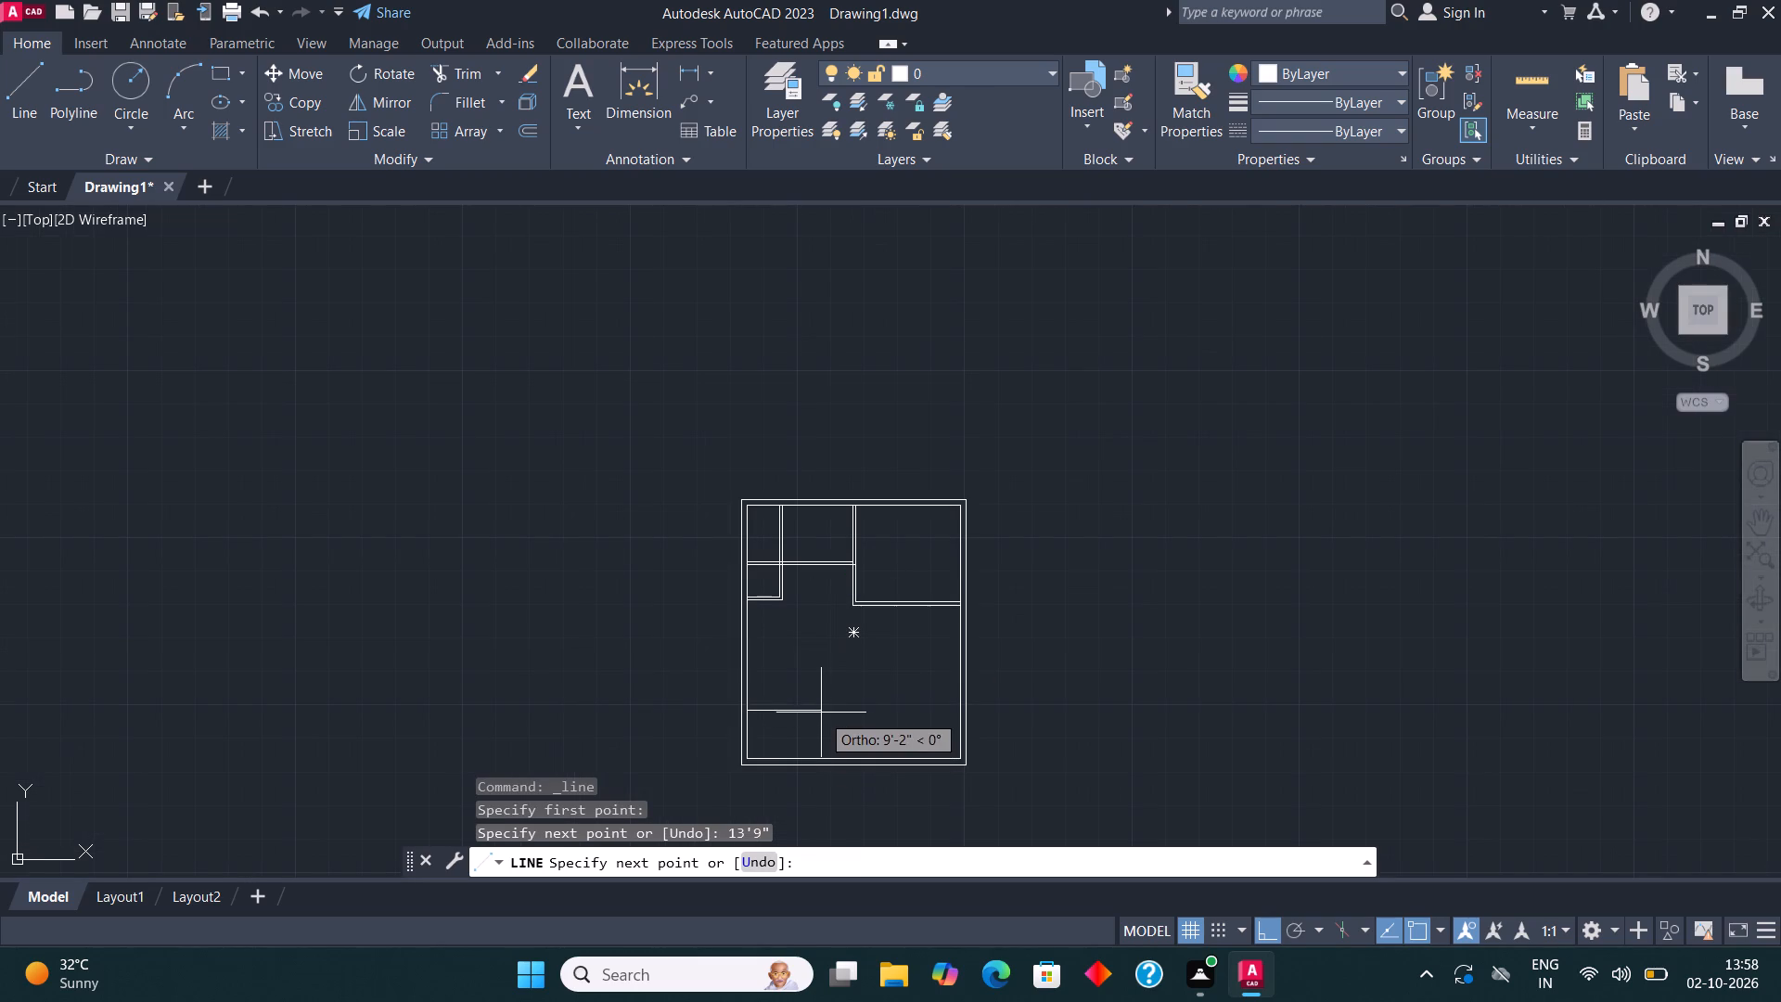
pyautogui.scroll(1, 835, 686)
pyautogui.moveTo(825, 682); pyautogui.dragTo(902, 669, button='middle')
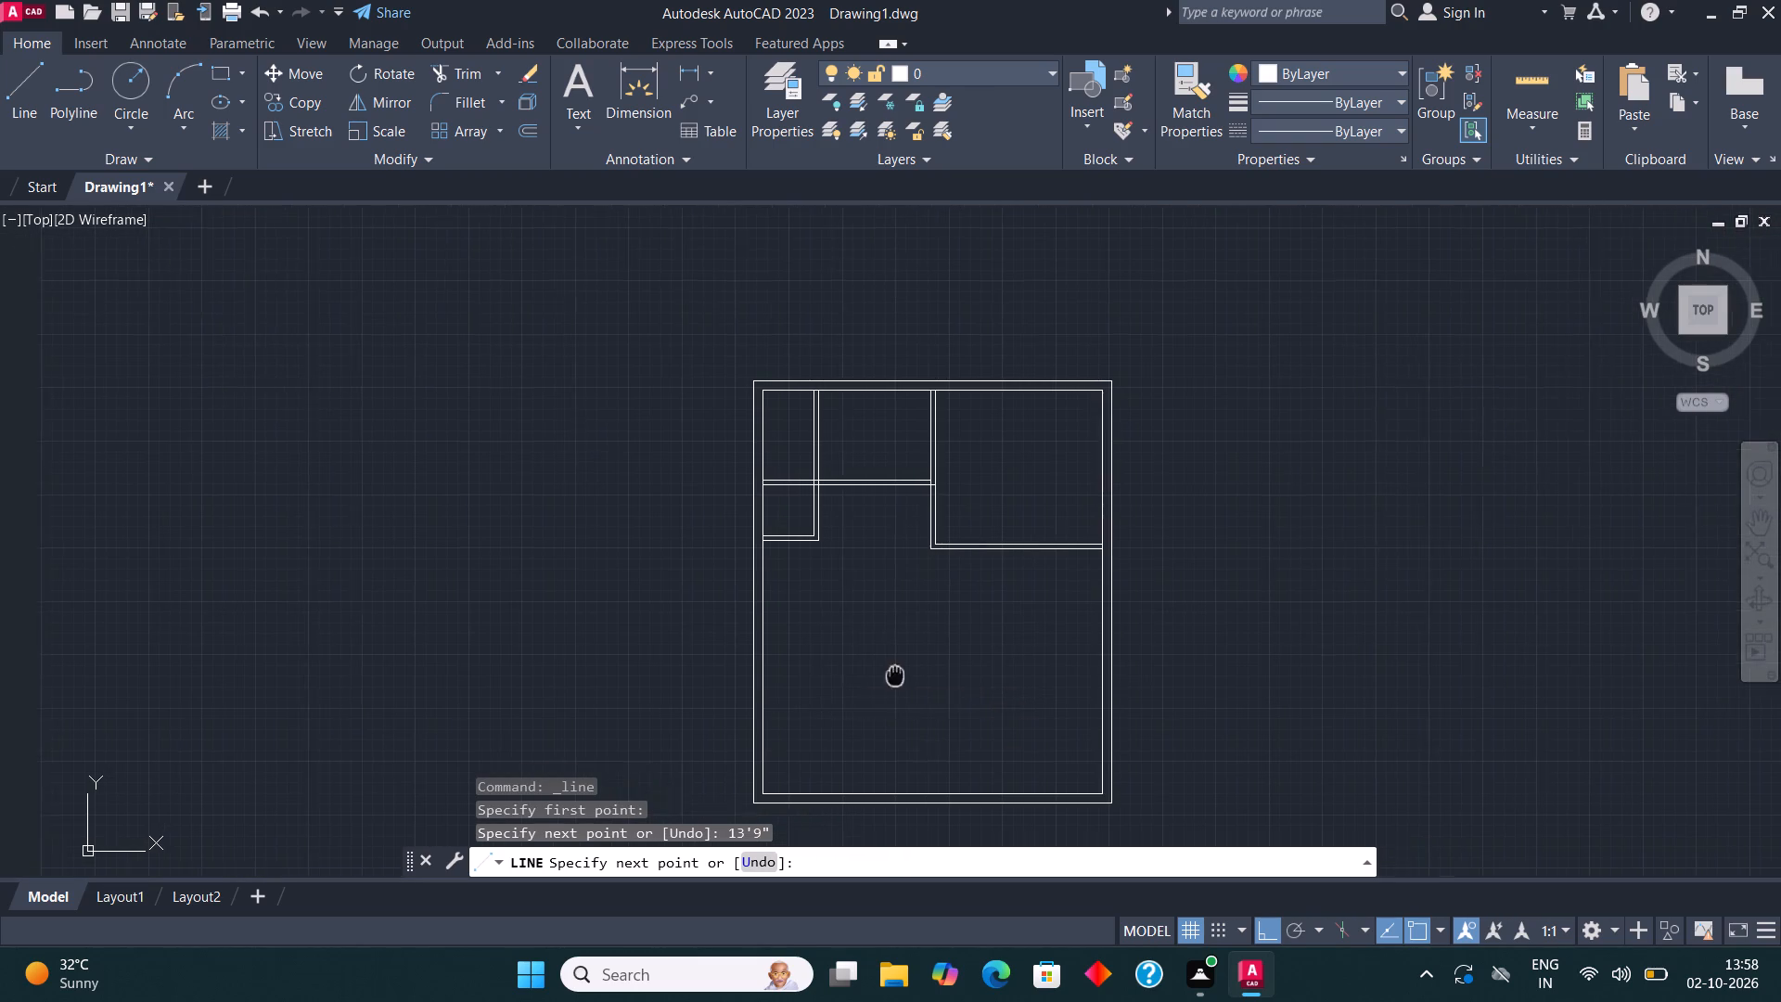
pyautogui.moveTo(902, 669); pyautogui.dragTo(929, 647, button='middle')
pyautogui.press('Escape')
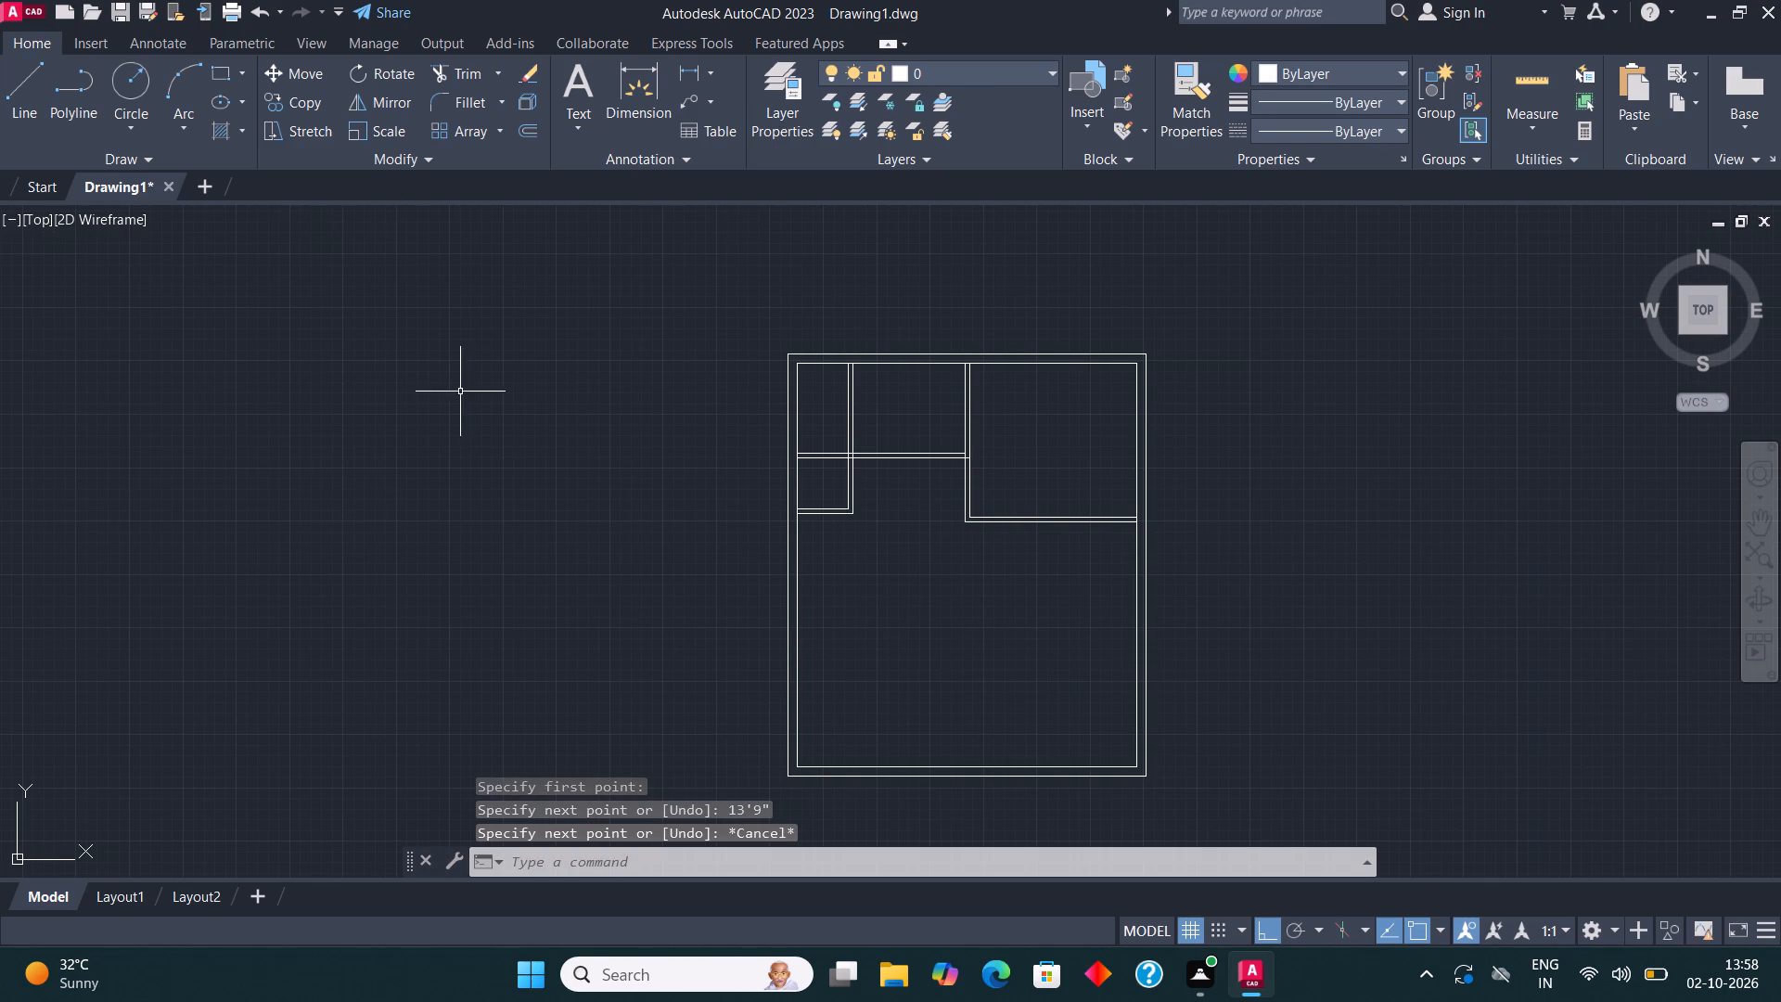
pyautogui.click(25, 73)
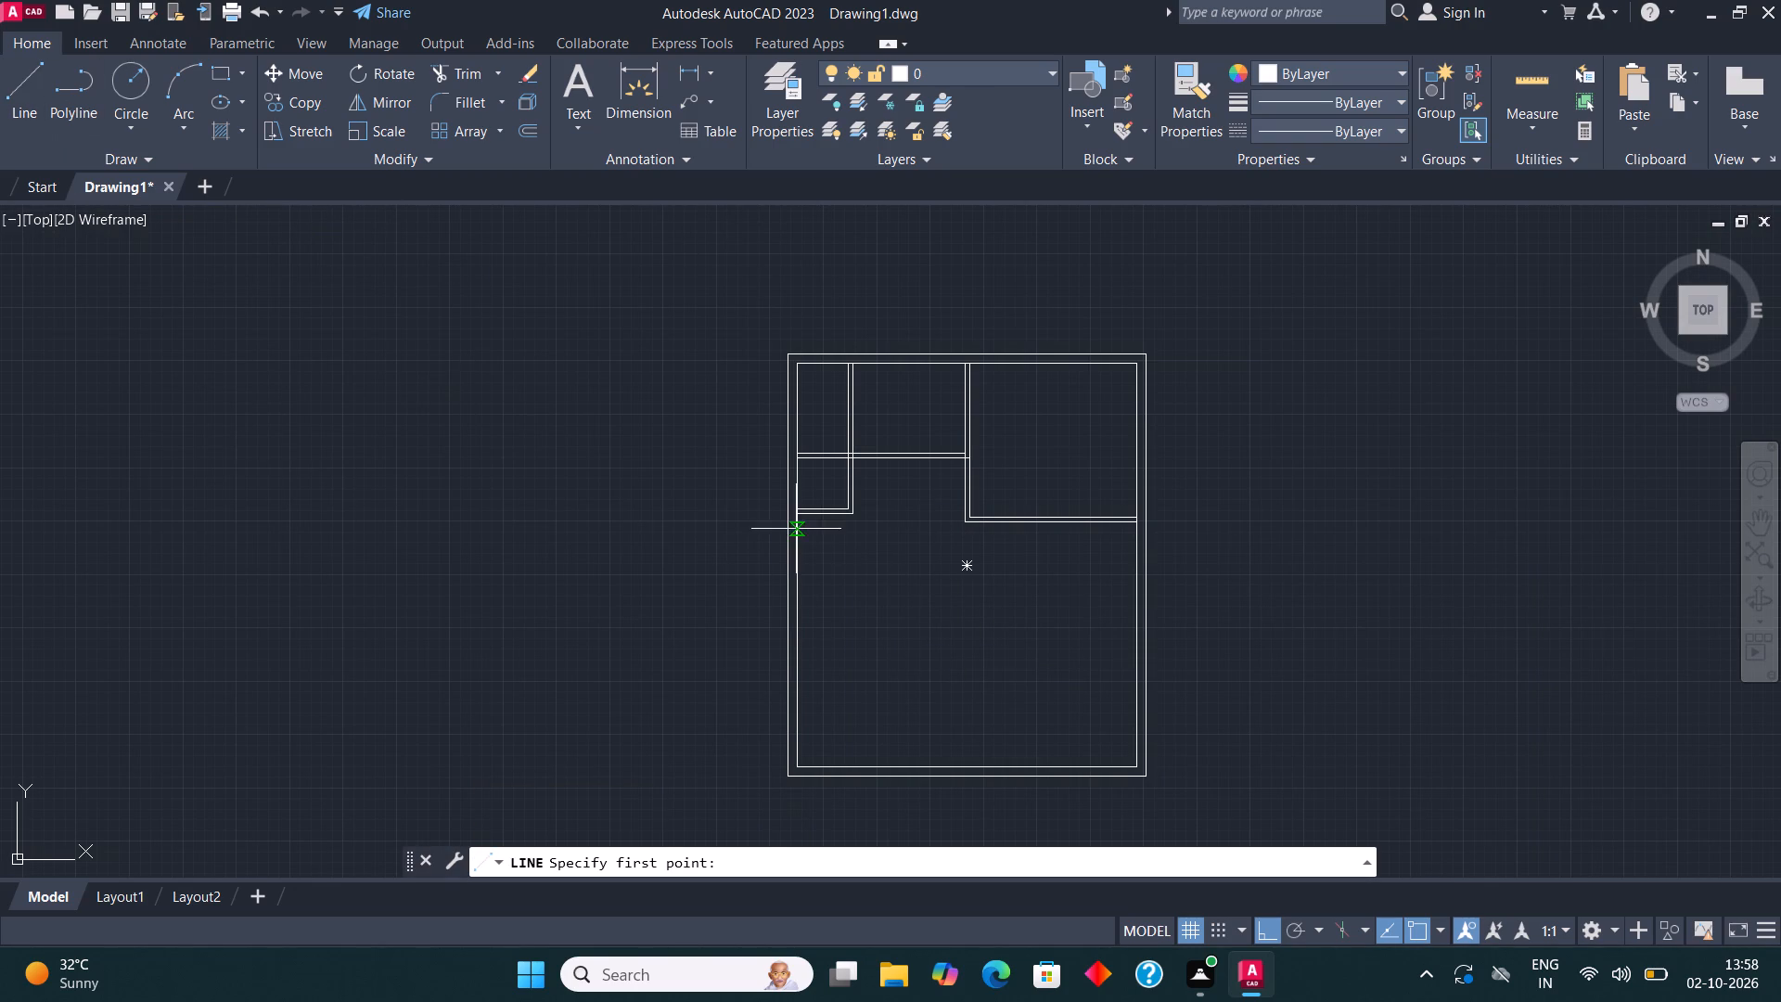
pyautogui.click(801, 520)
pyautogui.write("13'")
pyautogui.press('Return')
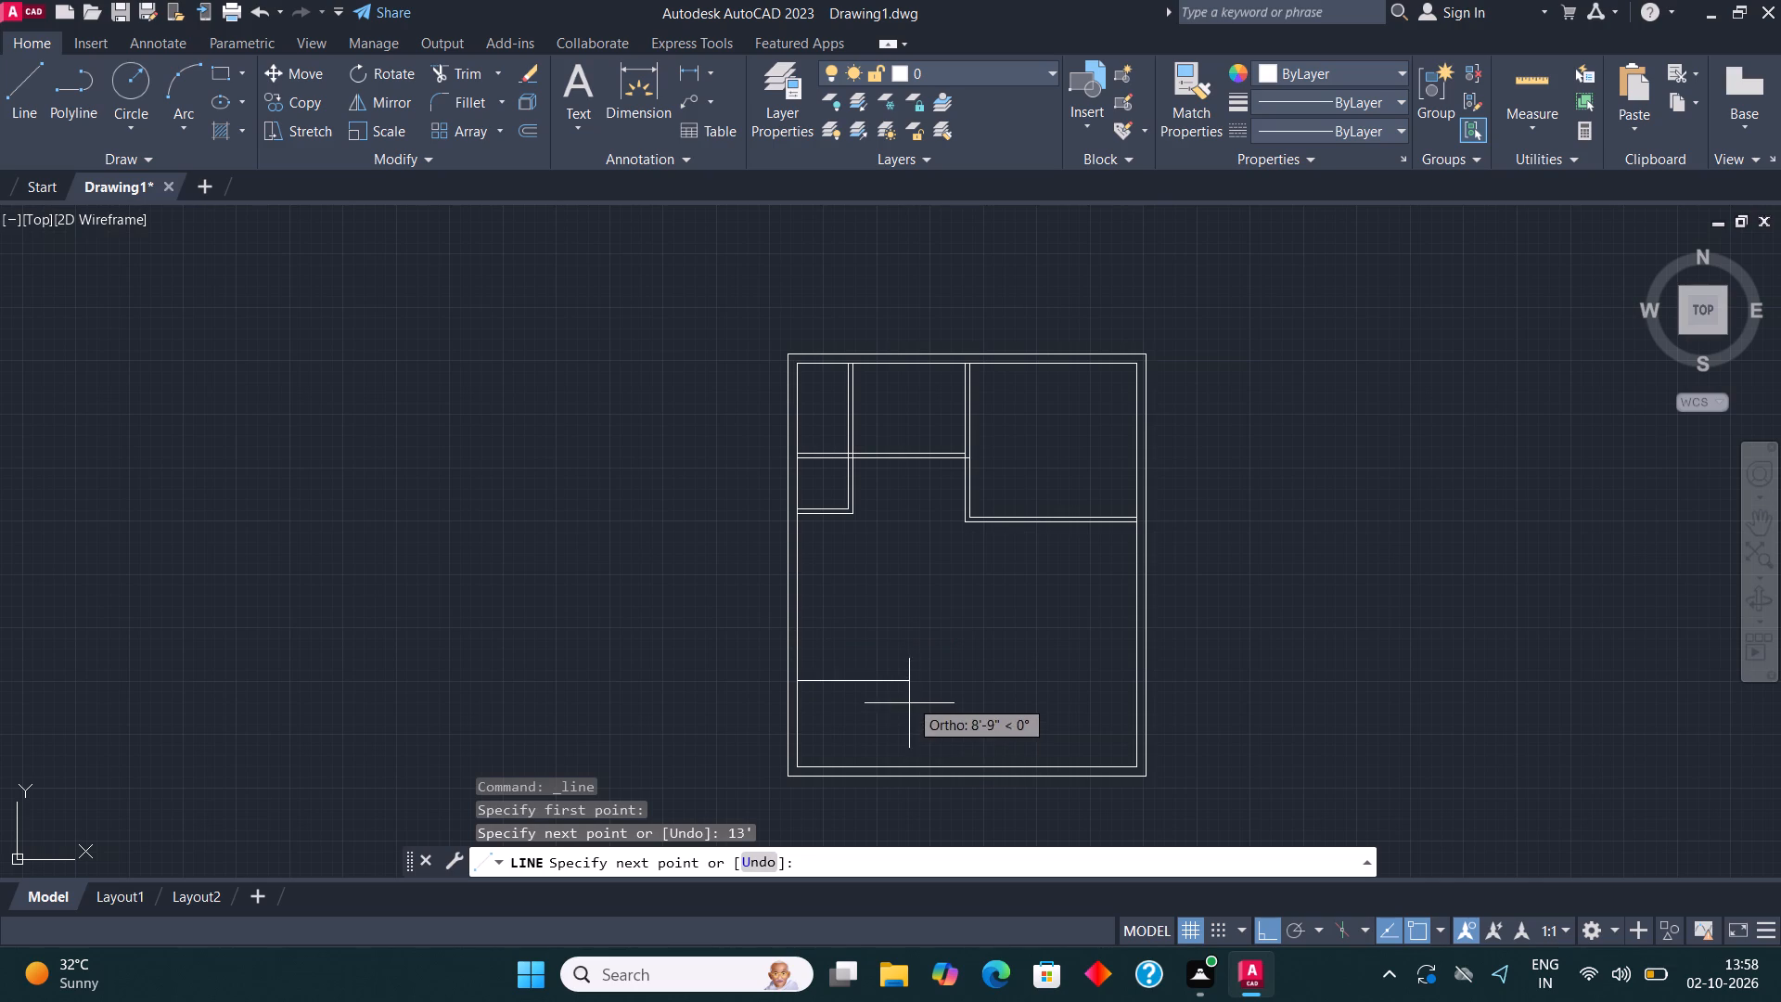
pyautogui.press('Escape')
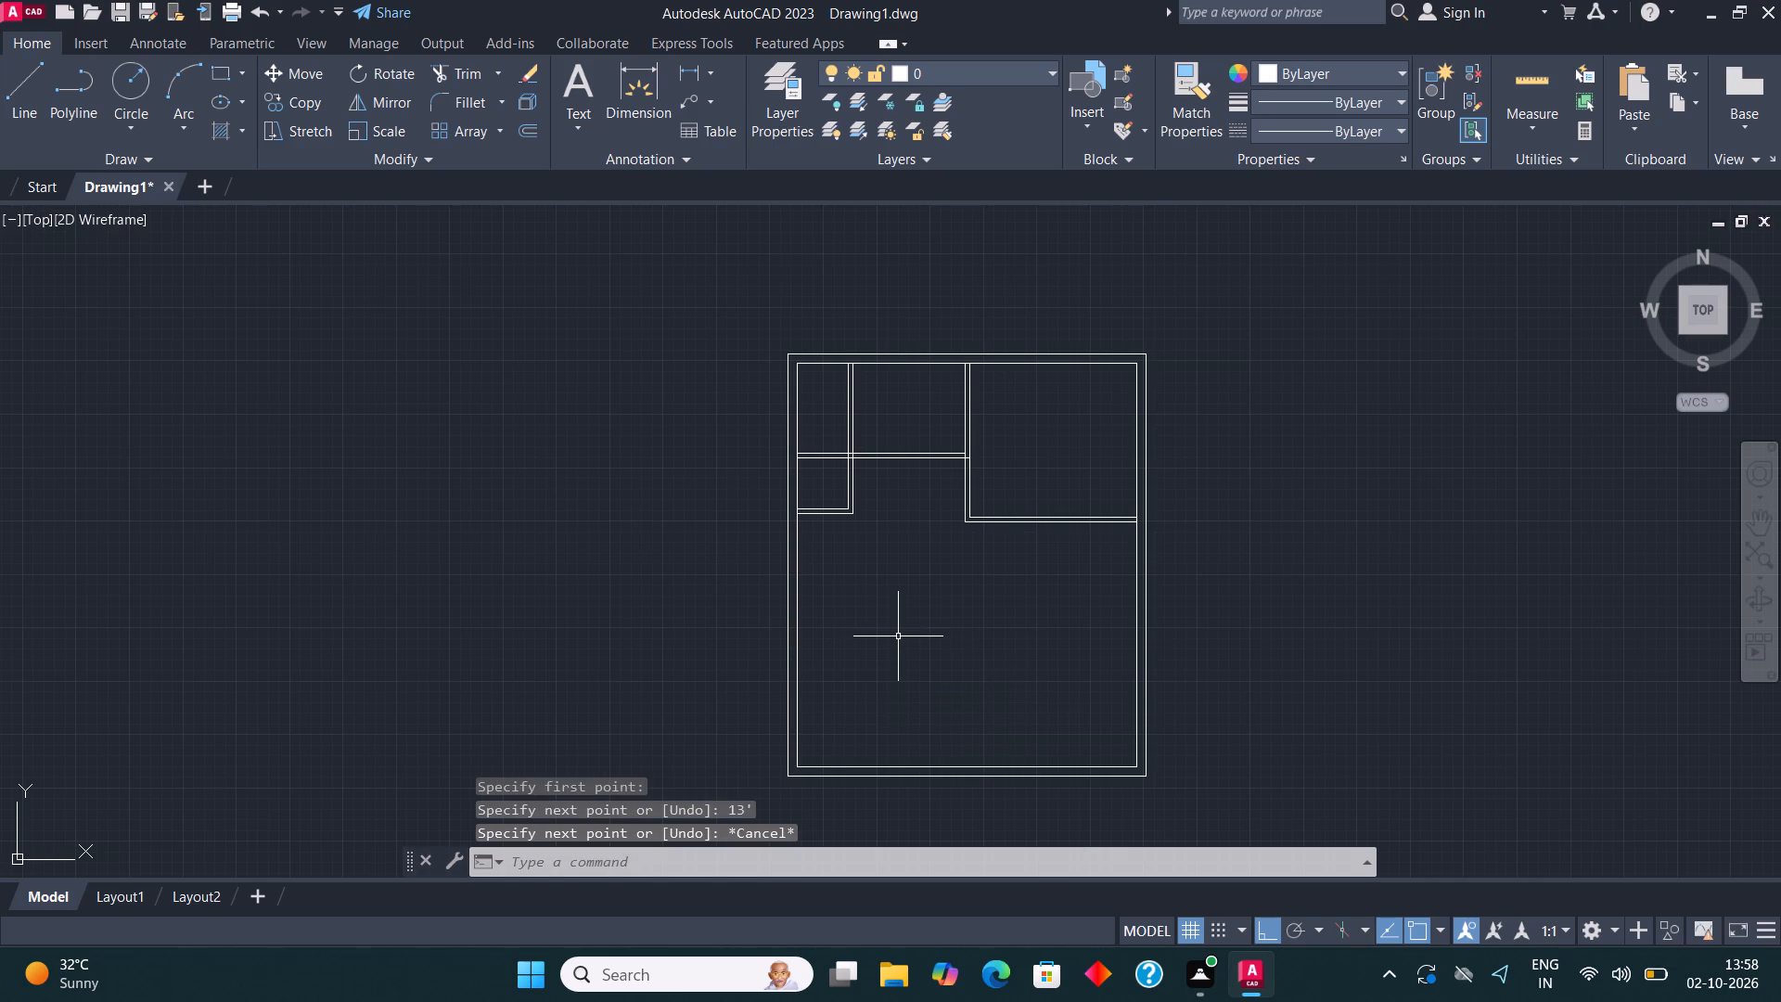
# Draw lines from the small room's outer partition at the west inner wall: 9'4.5" down along the wall and 13' across to the east.
pyautogui.moveTo(747, 669); pyautogui.dragTo(819, 650, button='middle')
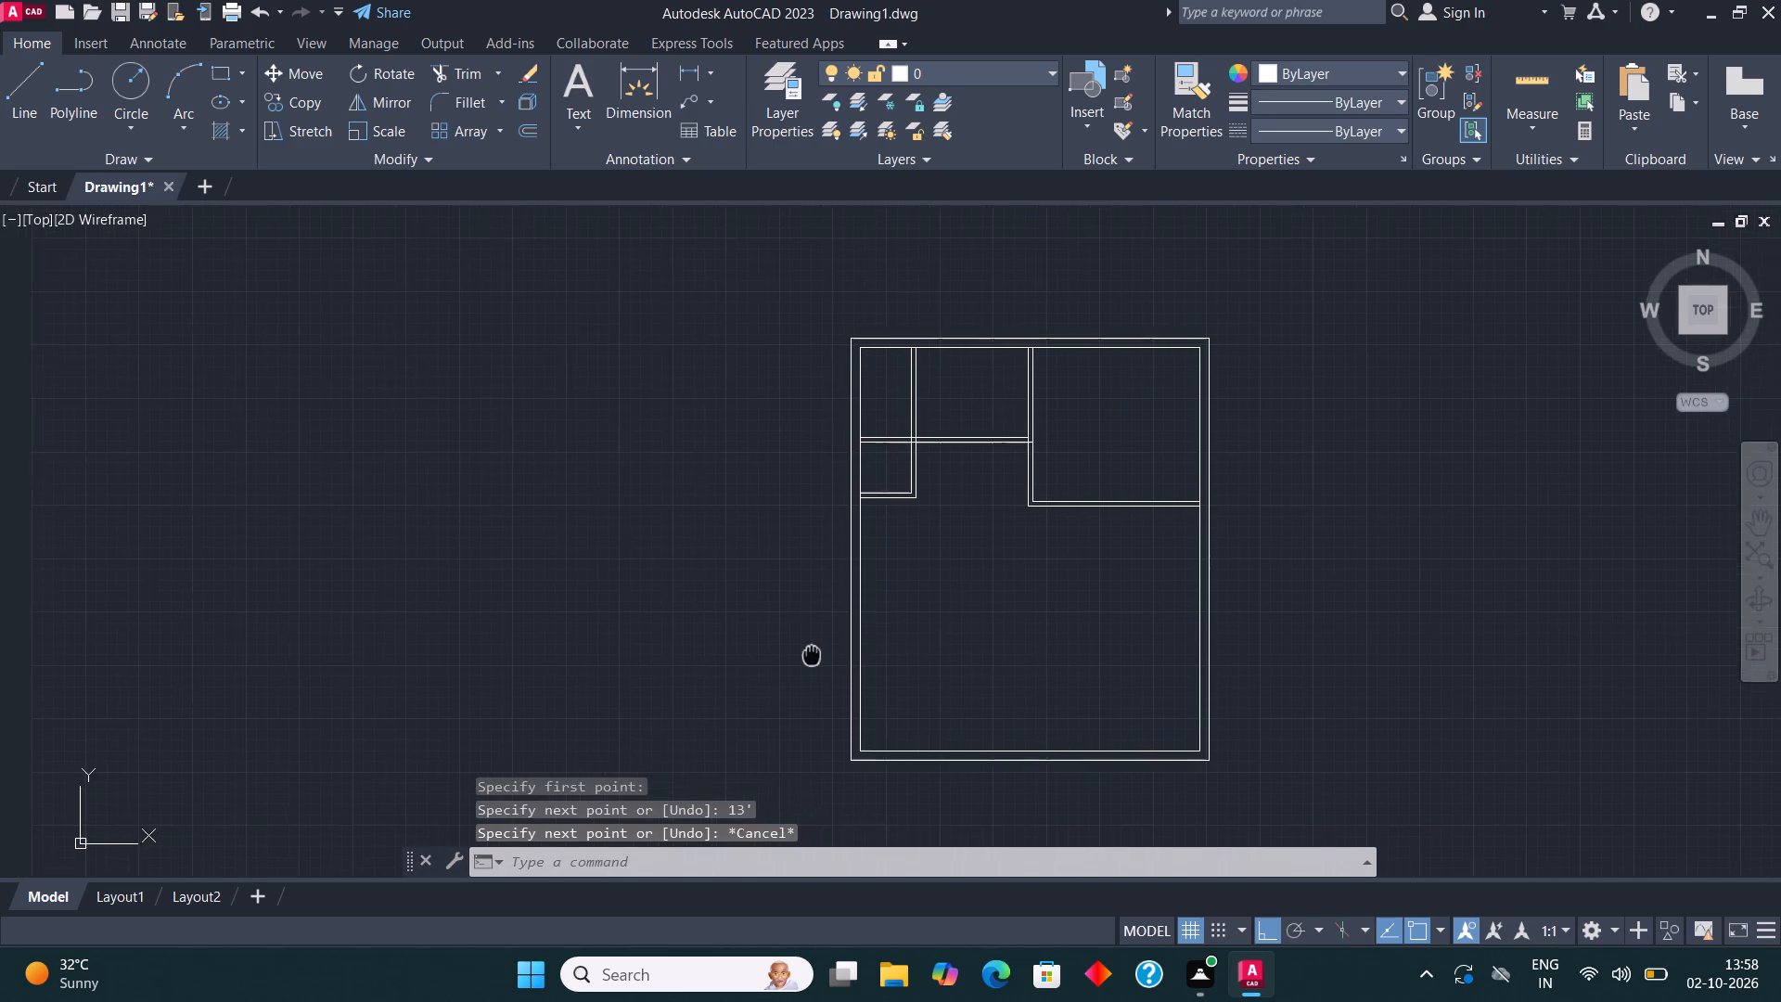
pyautogui.moveTo(819, 650); pyautogui.dragTo(797, 609, button='middle')
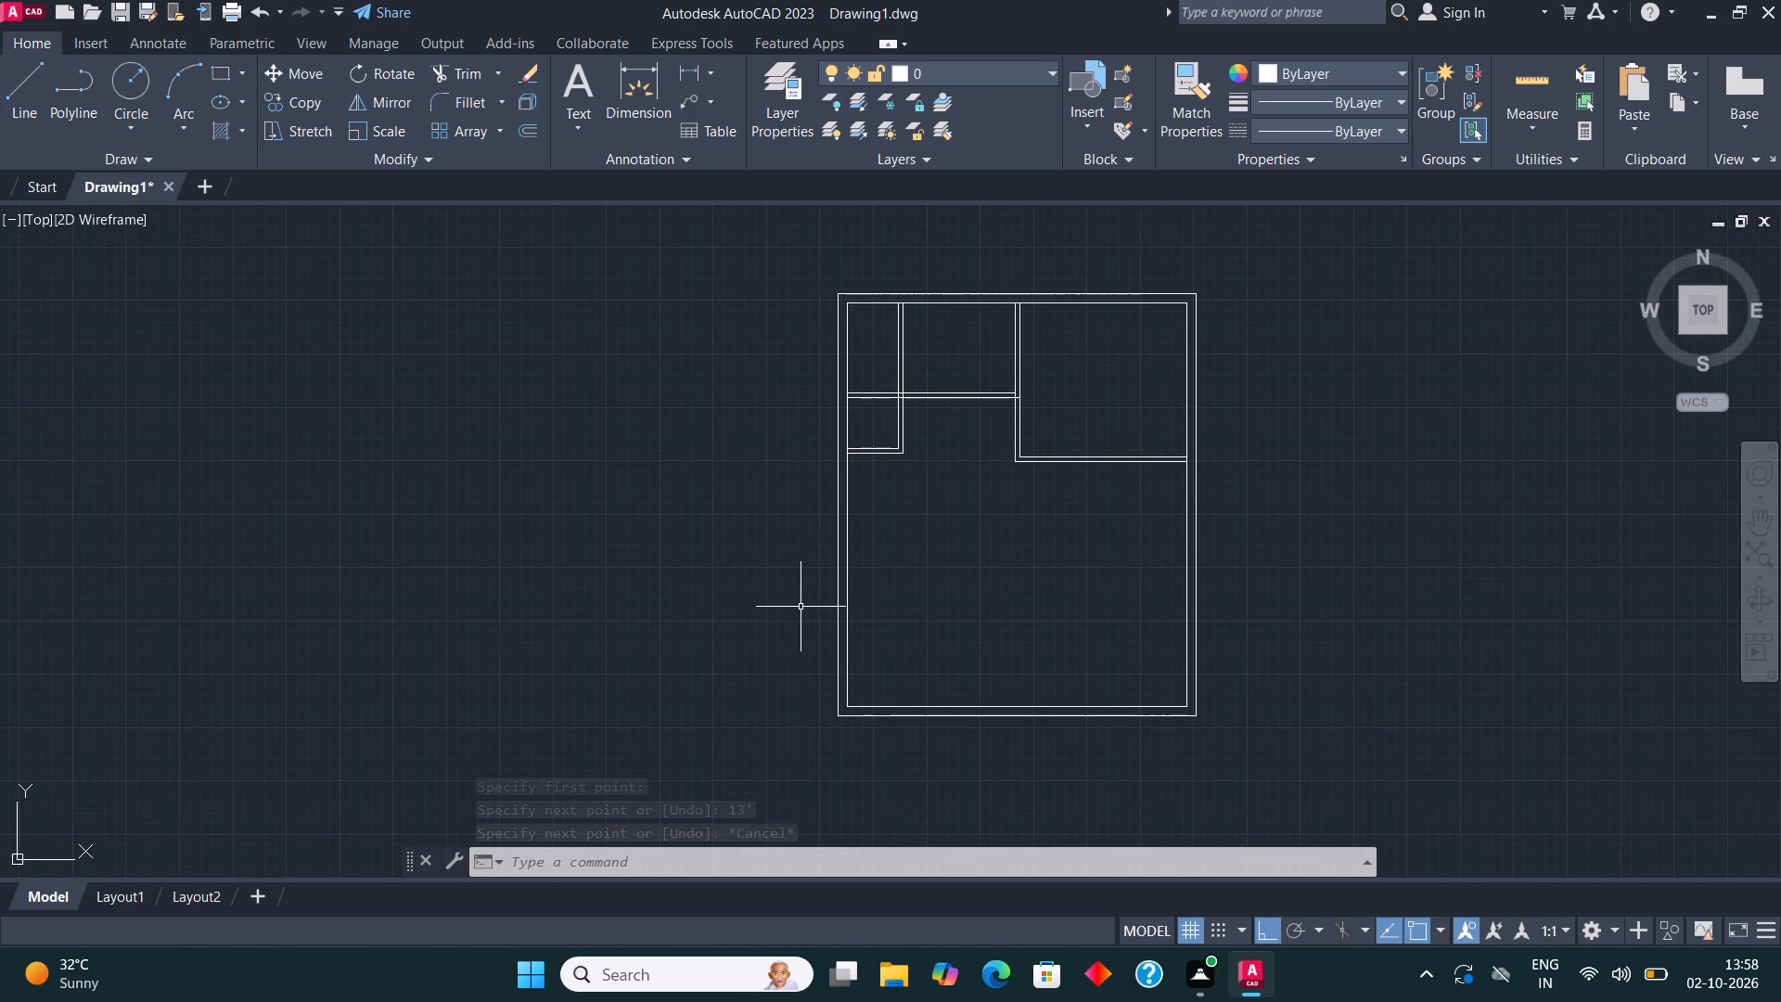
pyautogui.scroll(3, 916, 502)
pyautogui.click(23, 82)
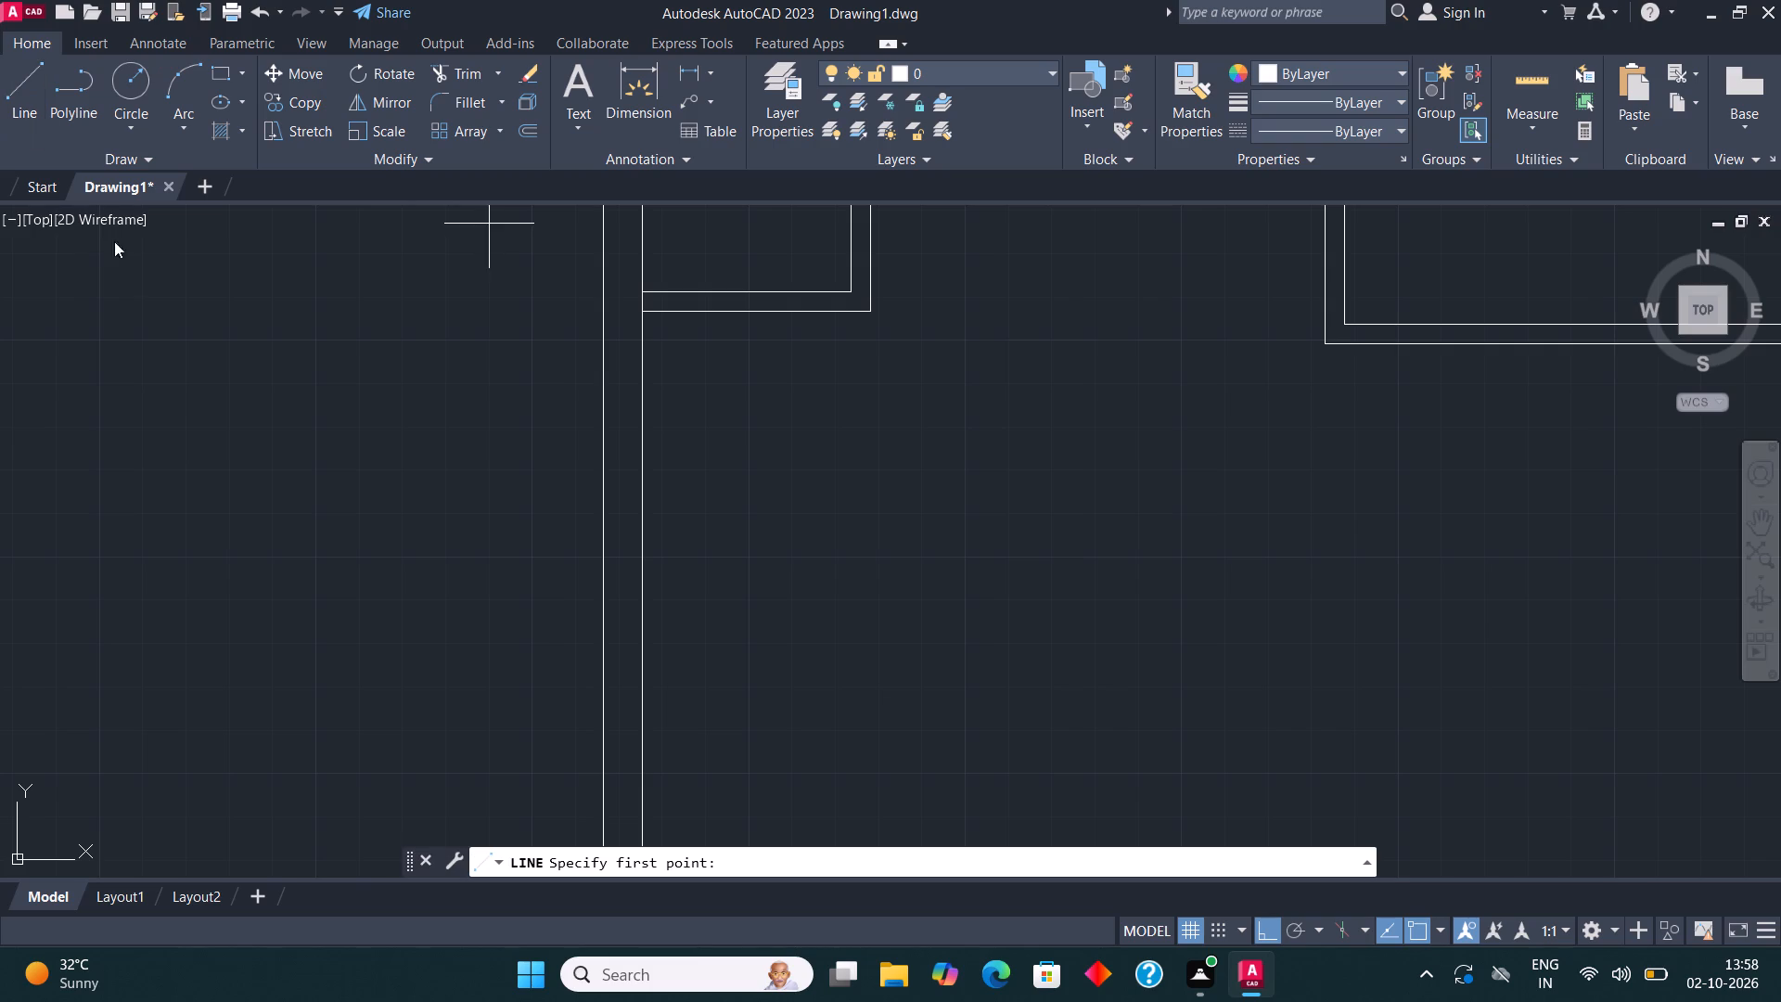
pyautogui.moveTo(322, 534); pyautogui.dragTo(647, 560, button='middle')
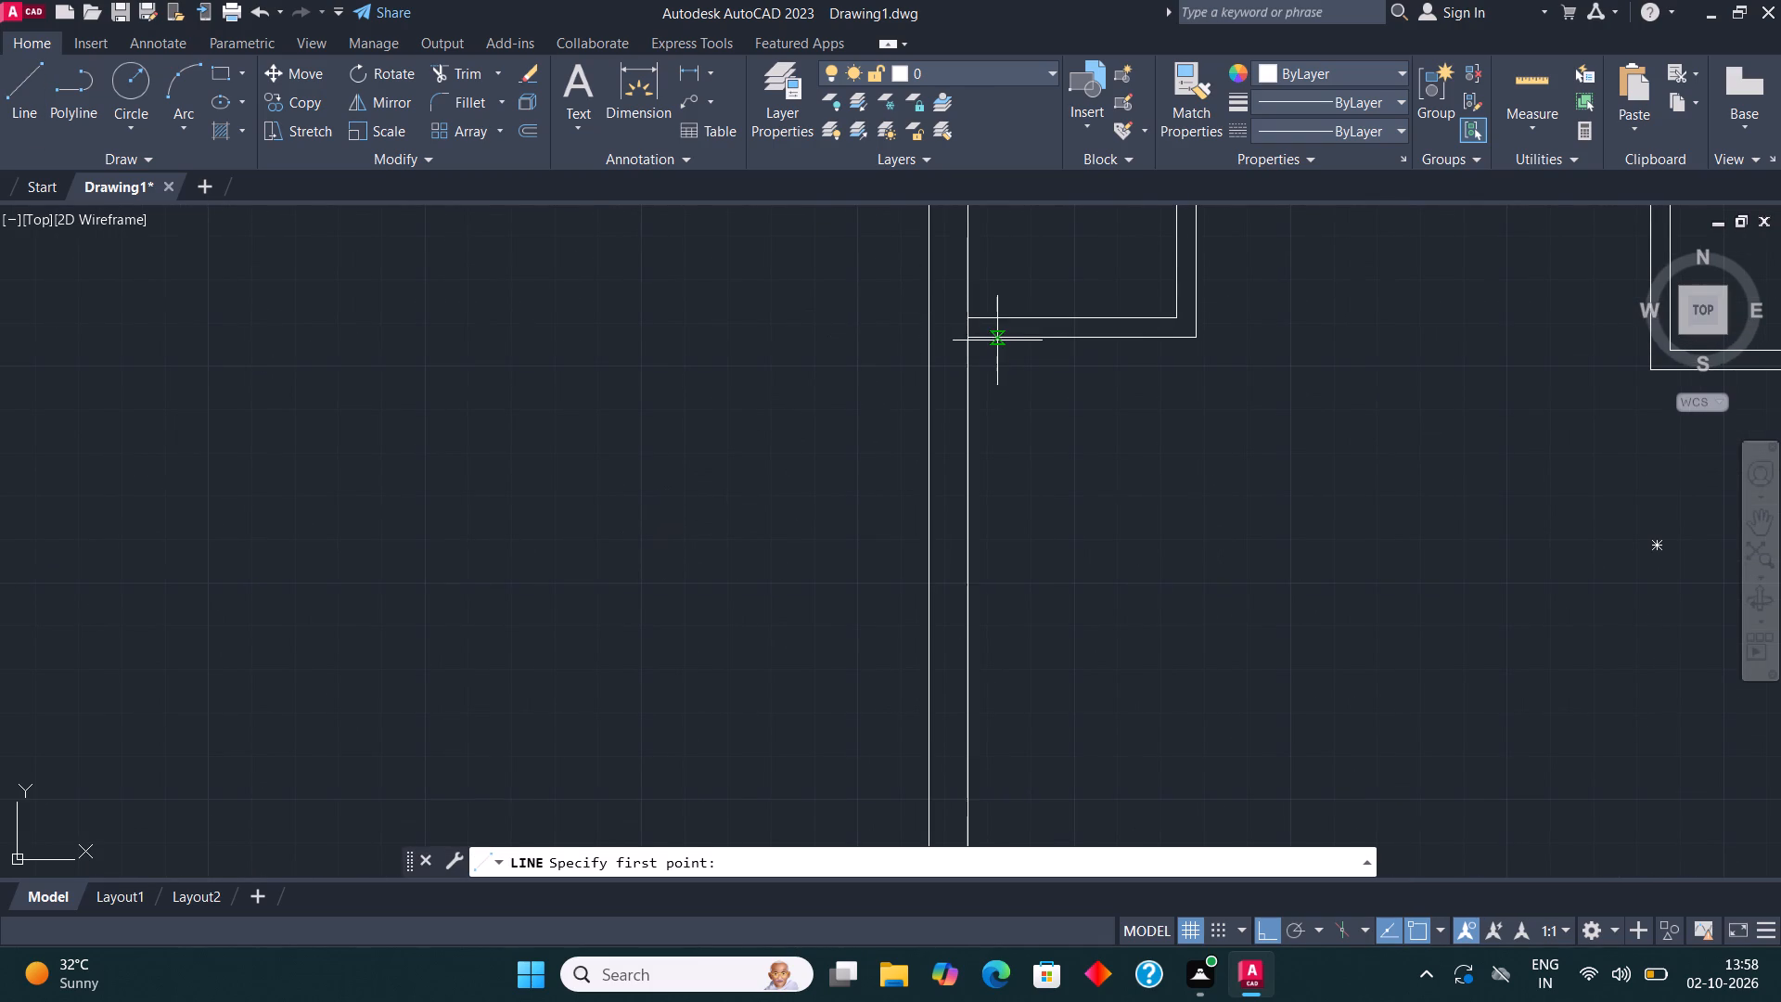
pyautogui.click(966, 335)
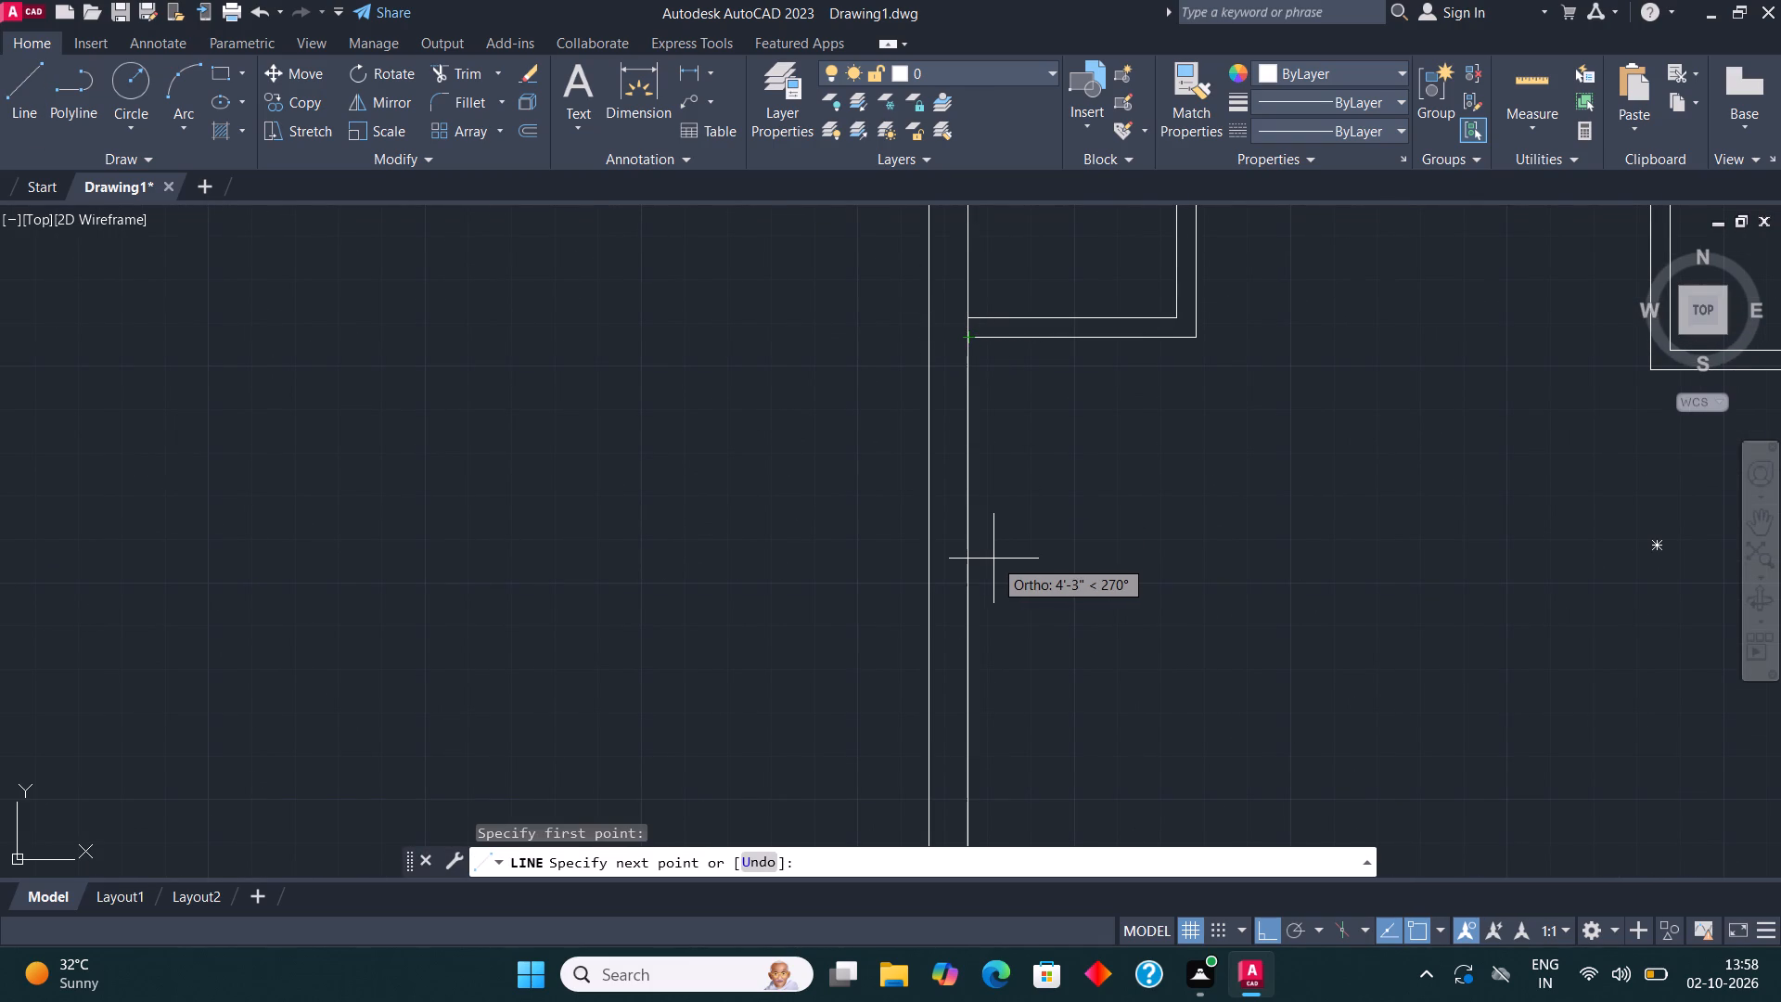
pyautogui.write('9\'4.5"')
pyautogui.press('Return')
pyautogui.scroll(-2, 820, 556)
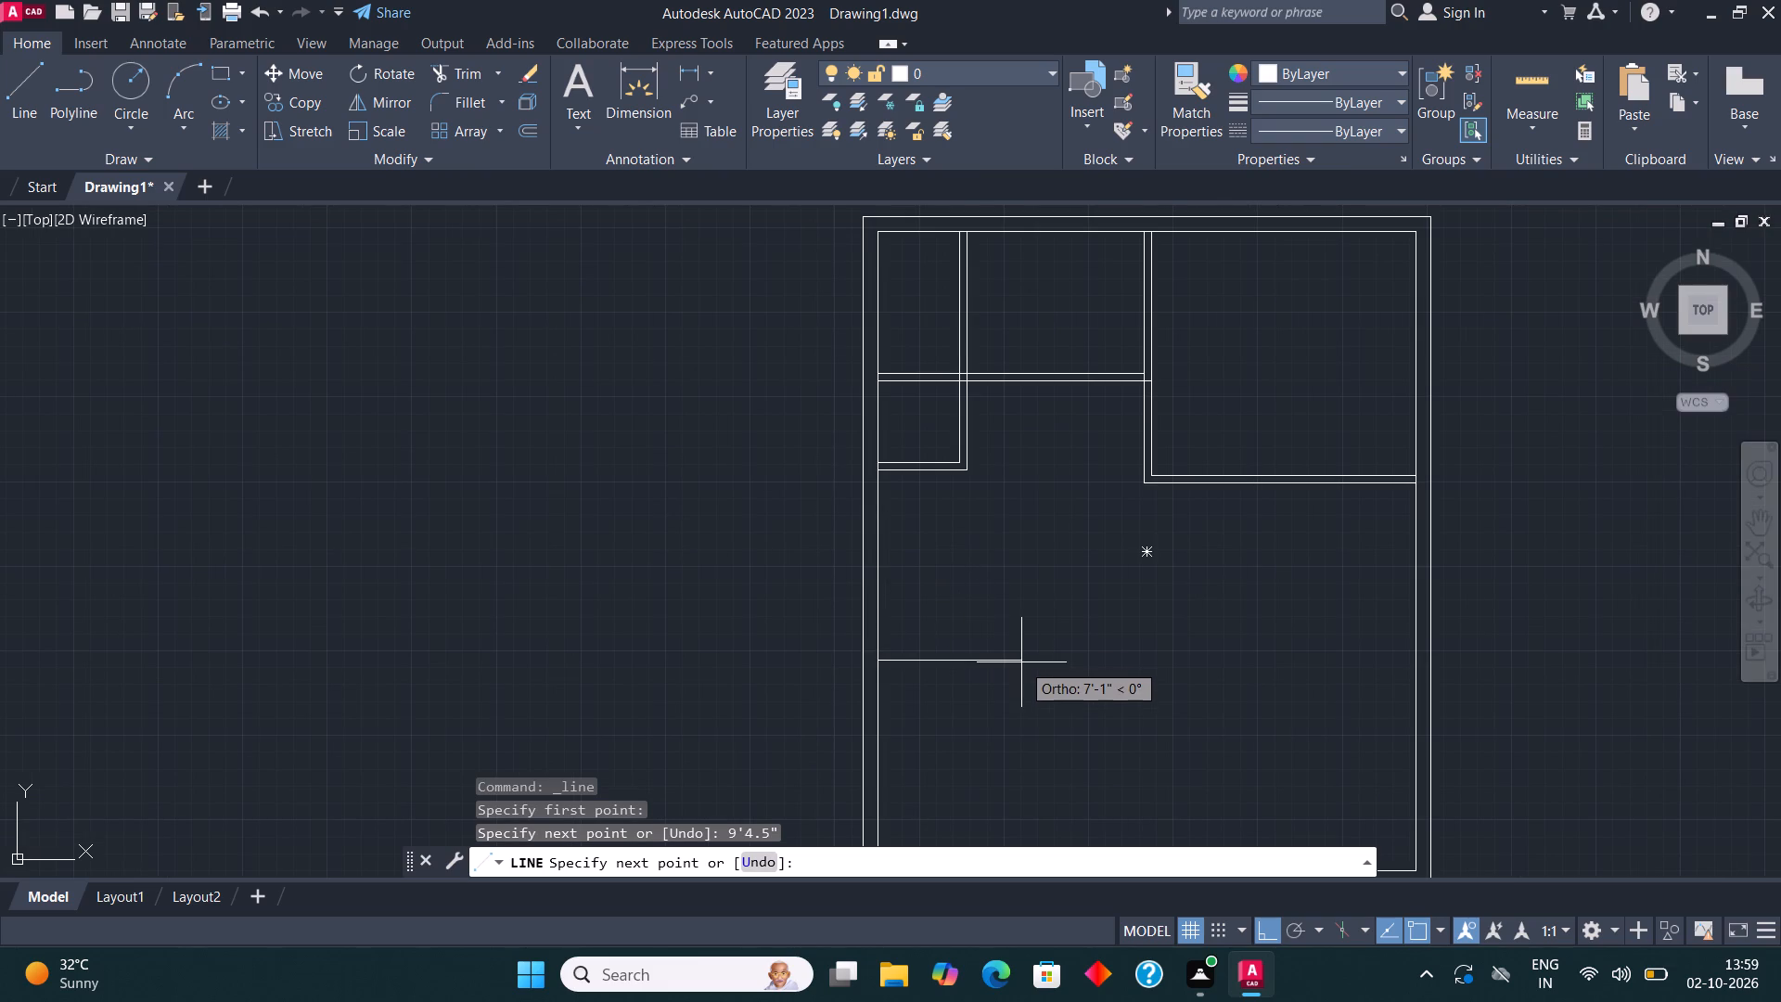
pyautogui.write("13'")
pyautogui.press('Return')
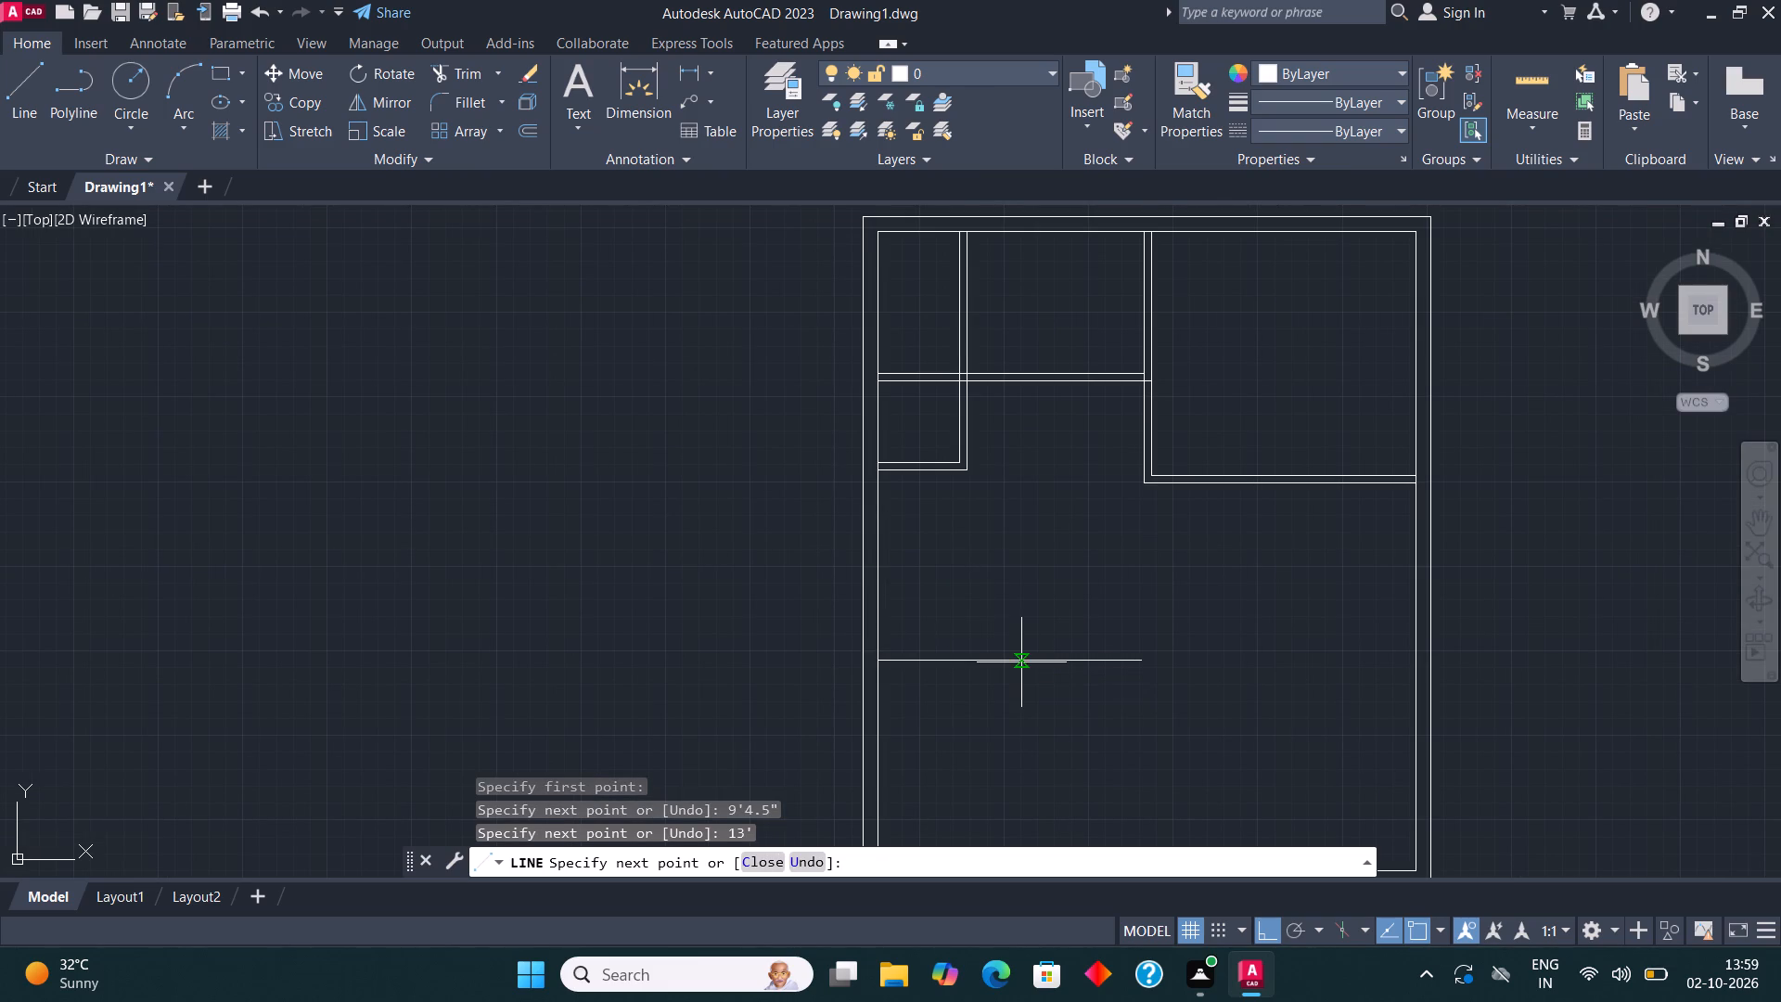
pyautogui.press('Escape')
# Offset the 13' horizontal partition line 4.5" downward to form the lower west room's upper wall.
pyautogui.moveTo(1212, 596); pyautogui.dragTo(1198, 396, button='middle')
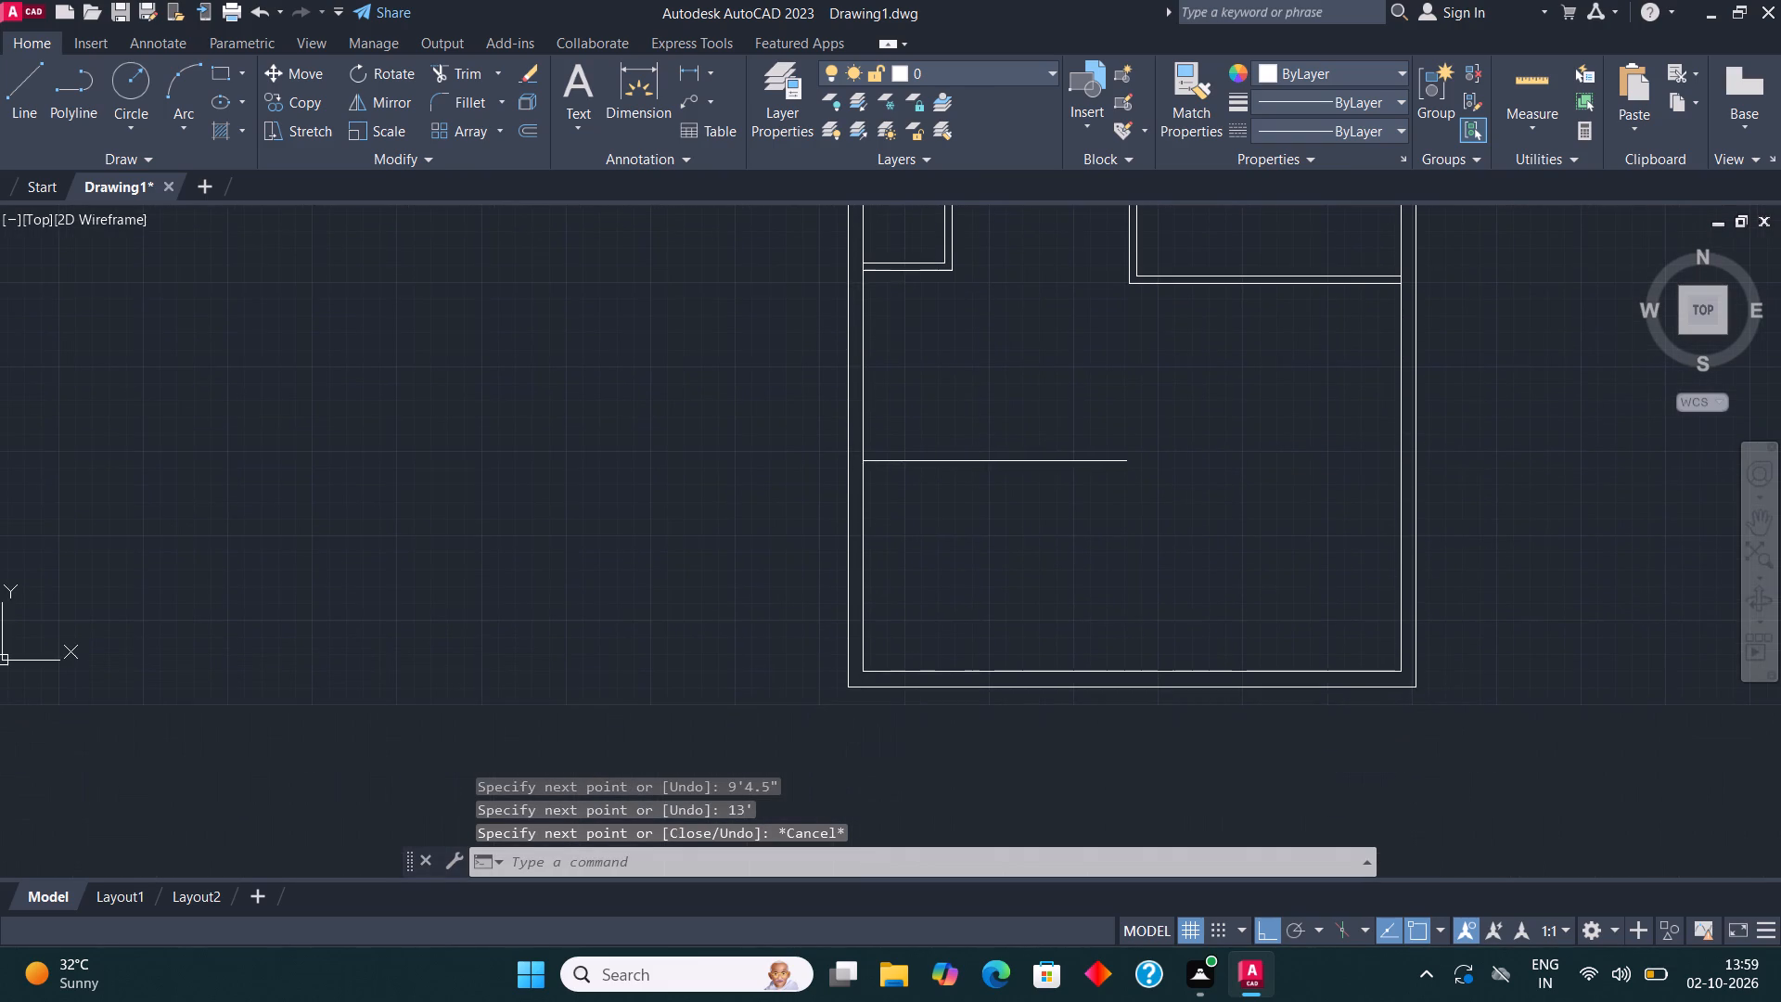
pyautogui.moveTo(1198, 396); pyautogui.dragTo(1203, 414, button='middle')
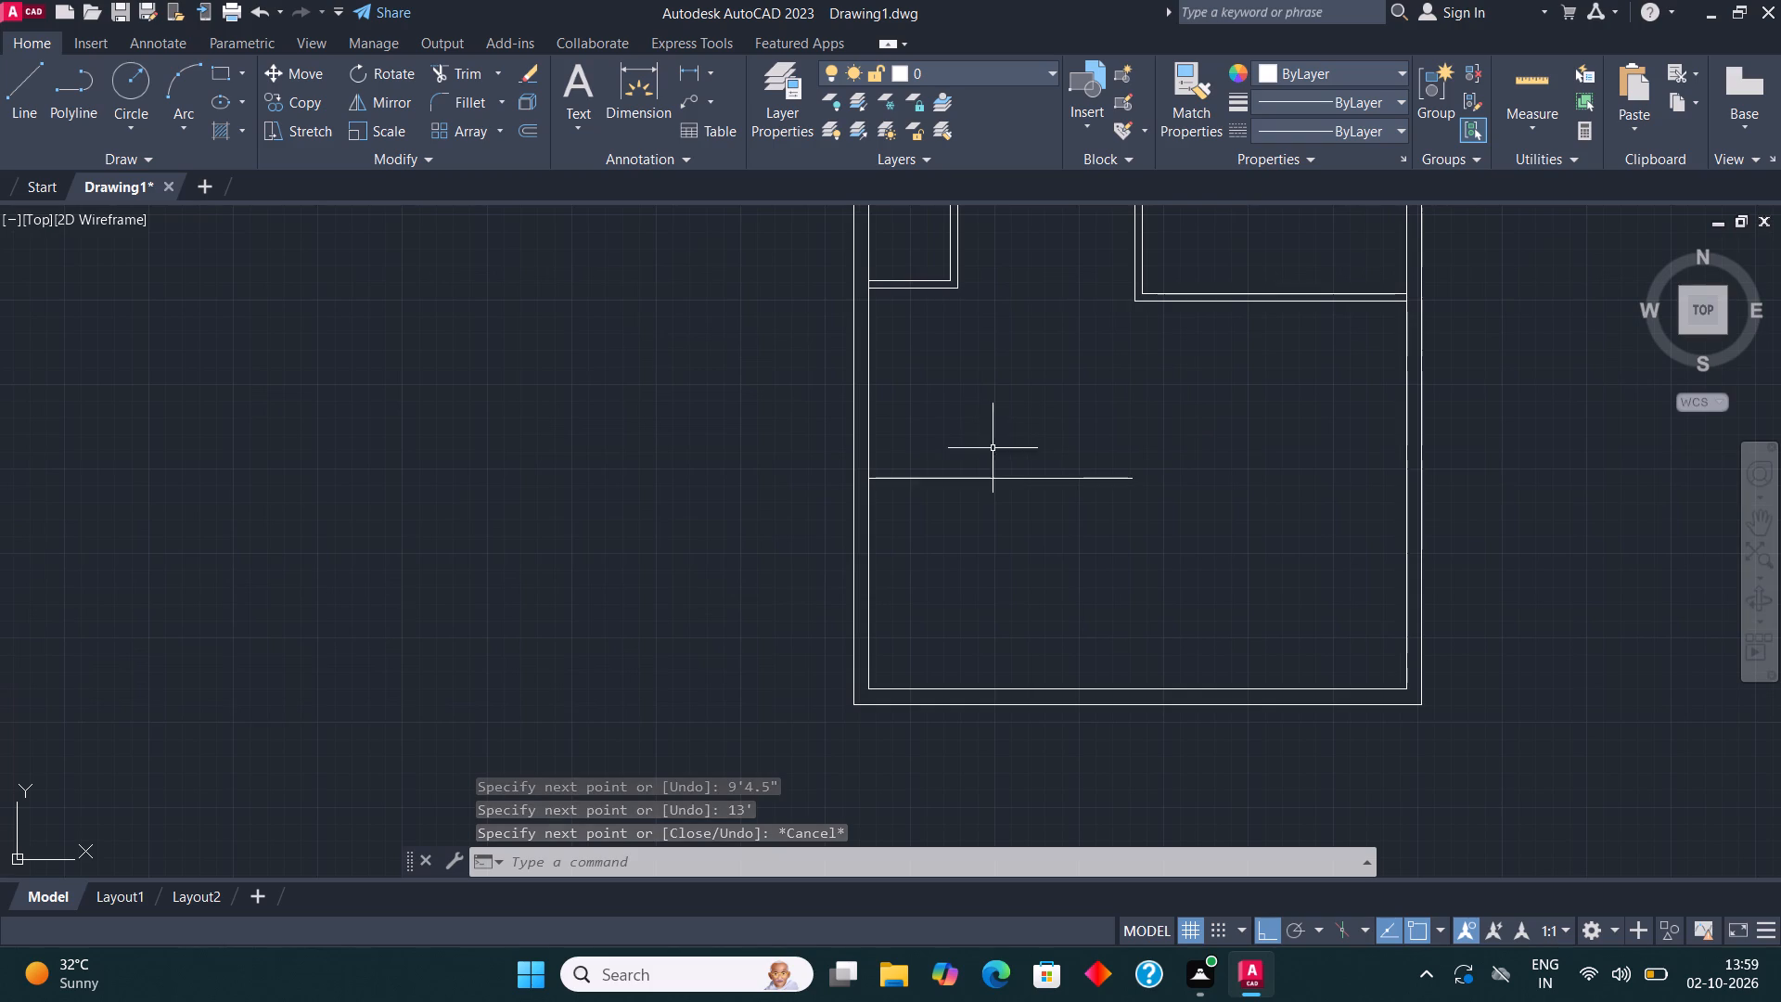
pyautogui.click(1027, 476)
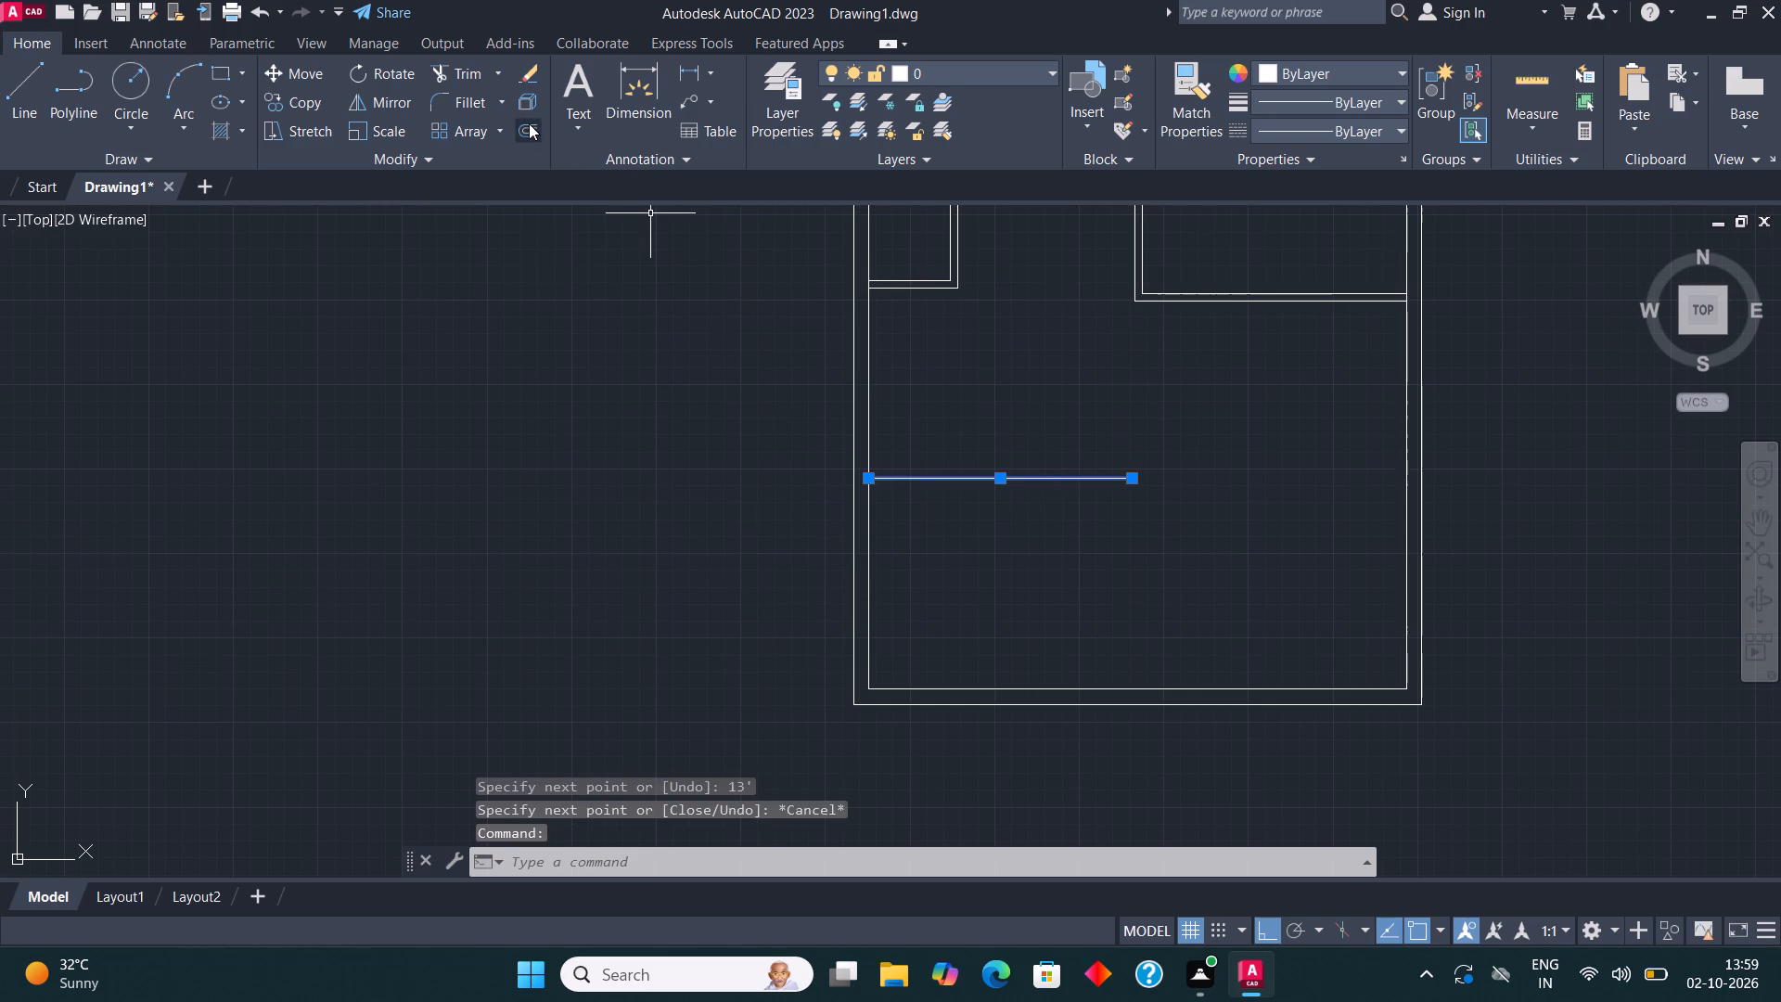
pyautogui.click(529, 123)
pyautogui.click(995, 492)
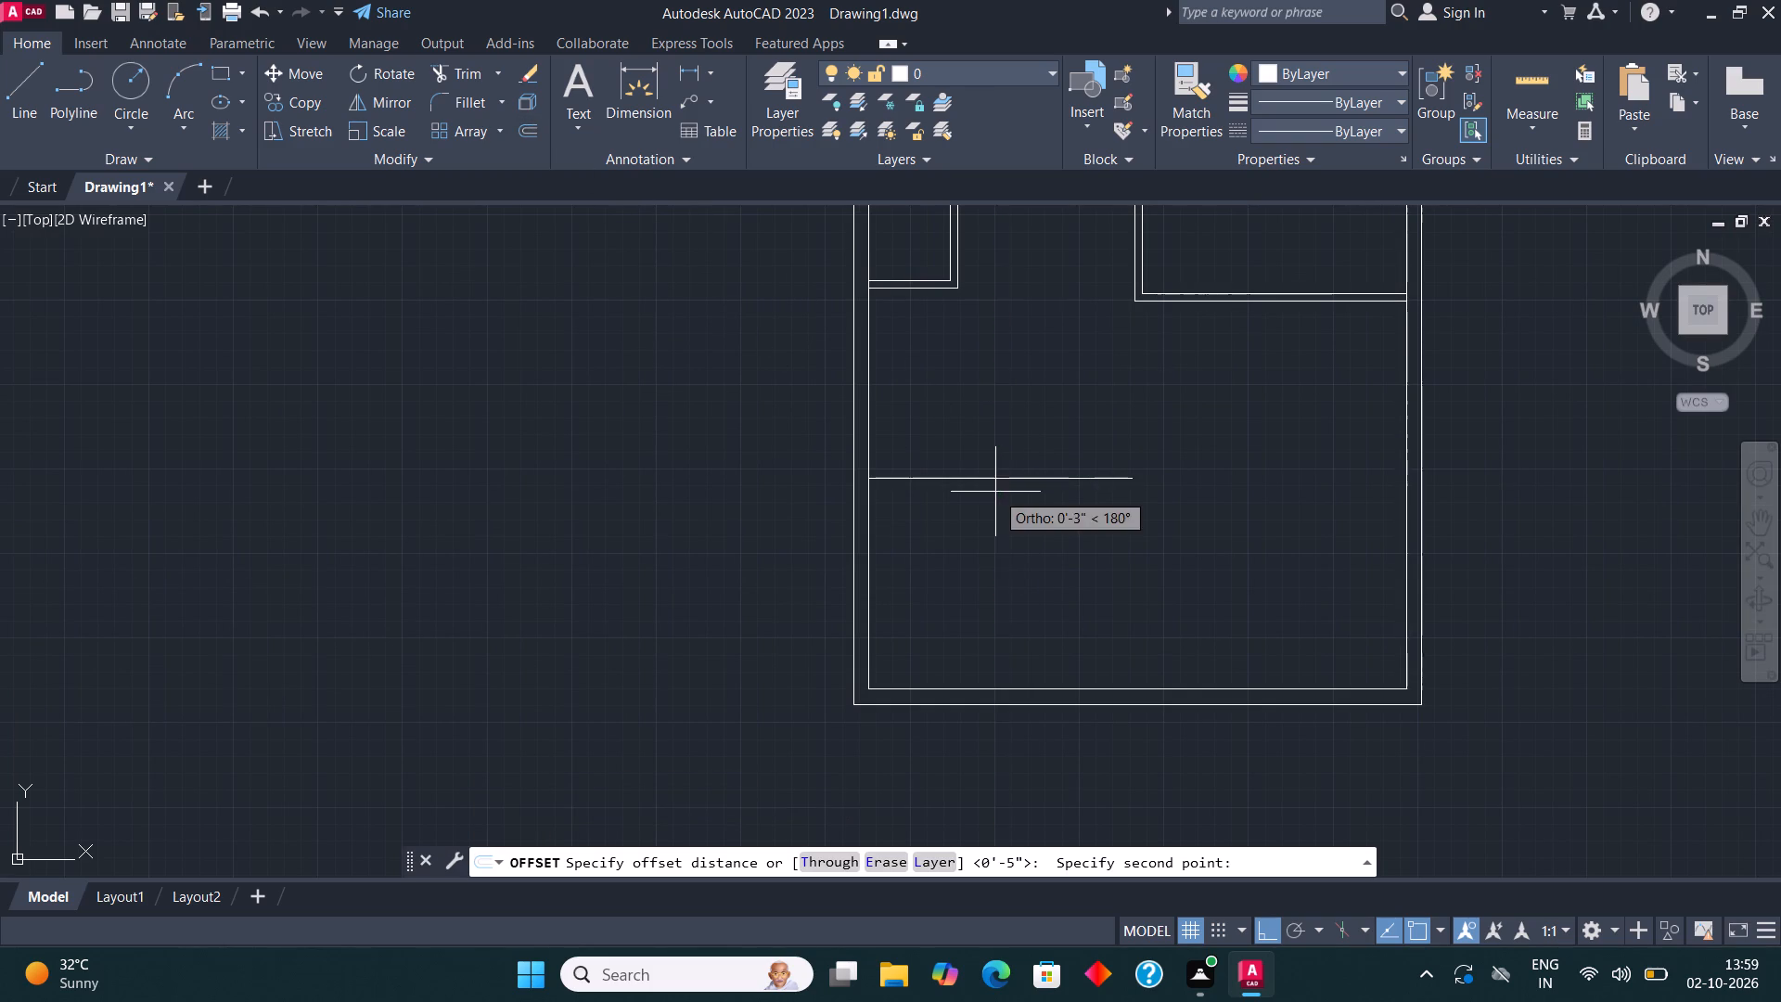
pyautogui.write('4.5"')
pyautogui.press('Return')
pyautogui.click(998, 532)
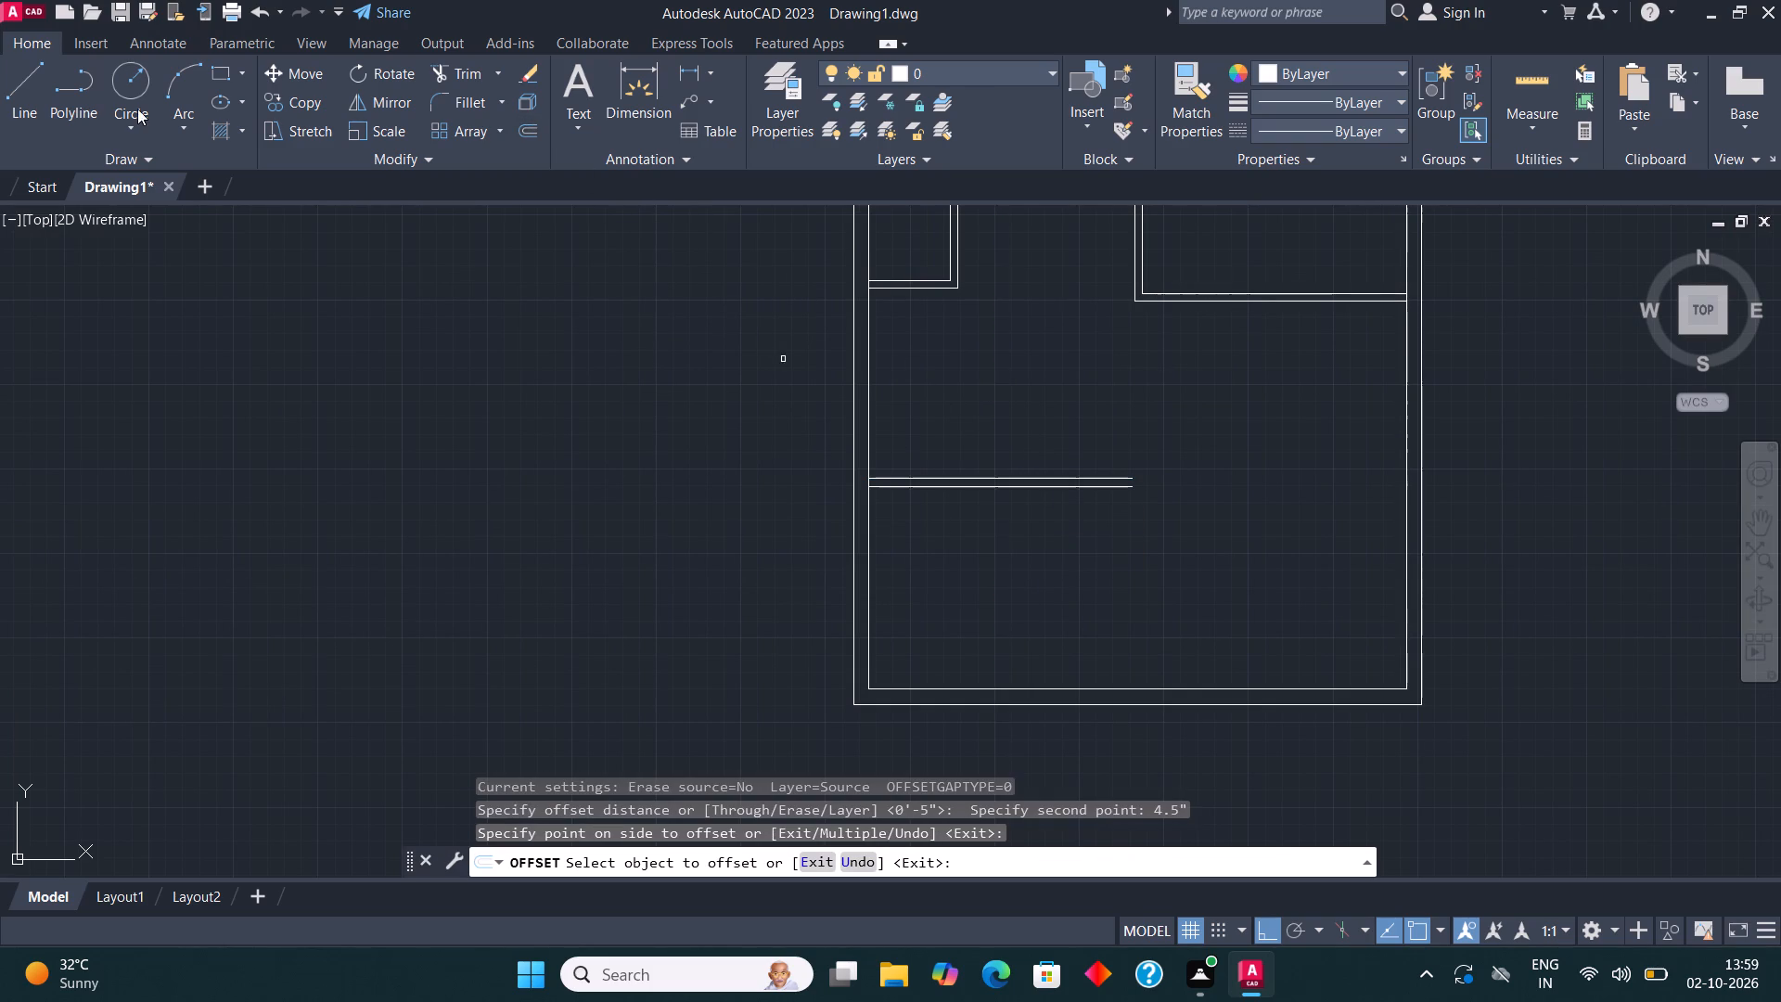
pyautogui.press('Escape')
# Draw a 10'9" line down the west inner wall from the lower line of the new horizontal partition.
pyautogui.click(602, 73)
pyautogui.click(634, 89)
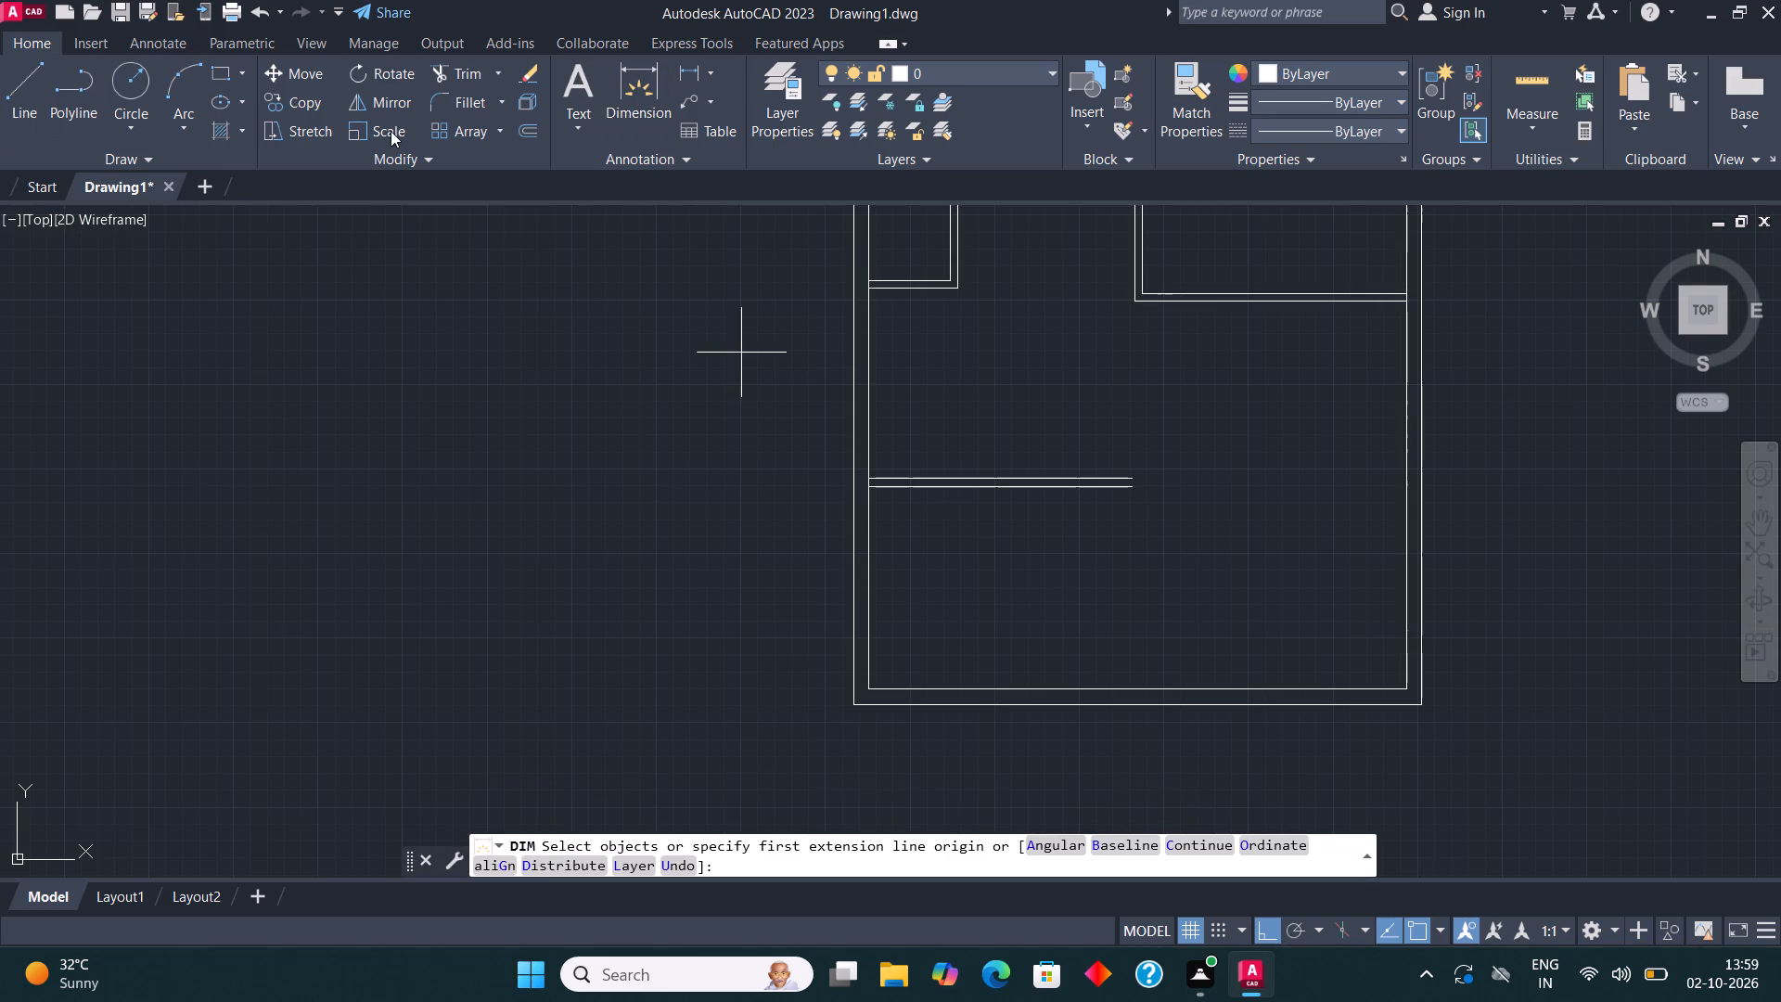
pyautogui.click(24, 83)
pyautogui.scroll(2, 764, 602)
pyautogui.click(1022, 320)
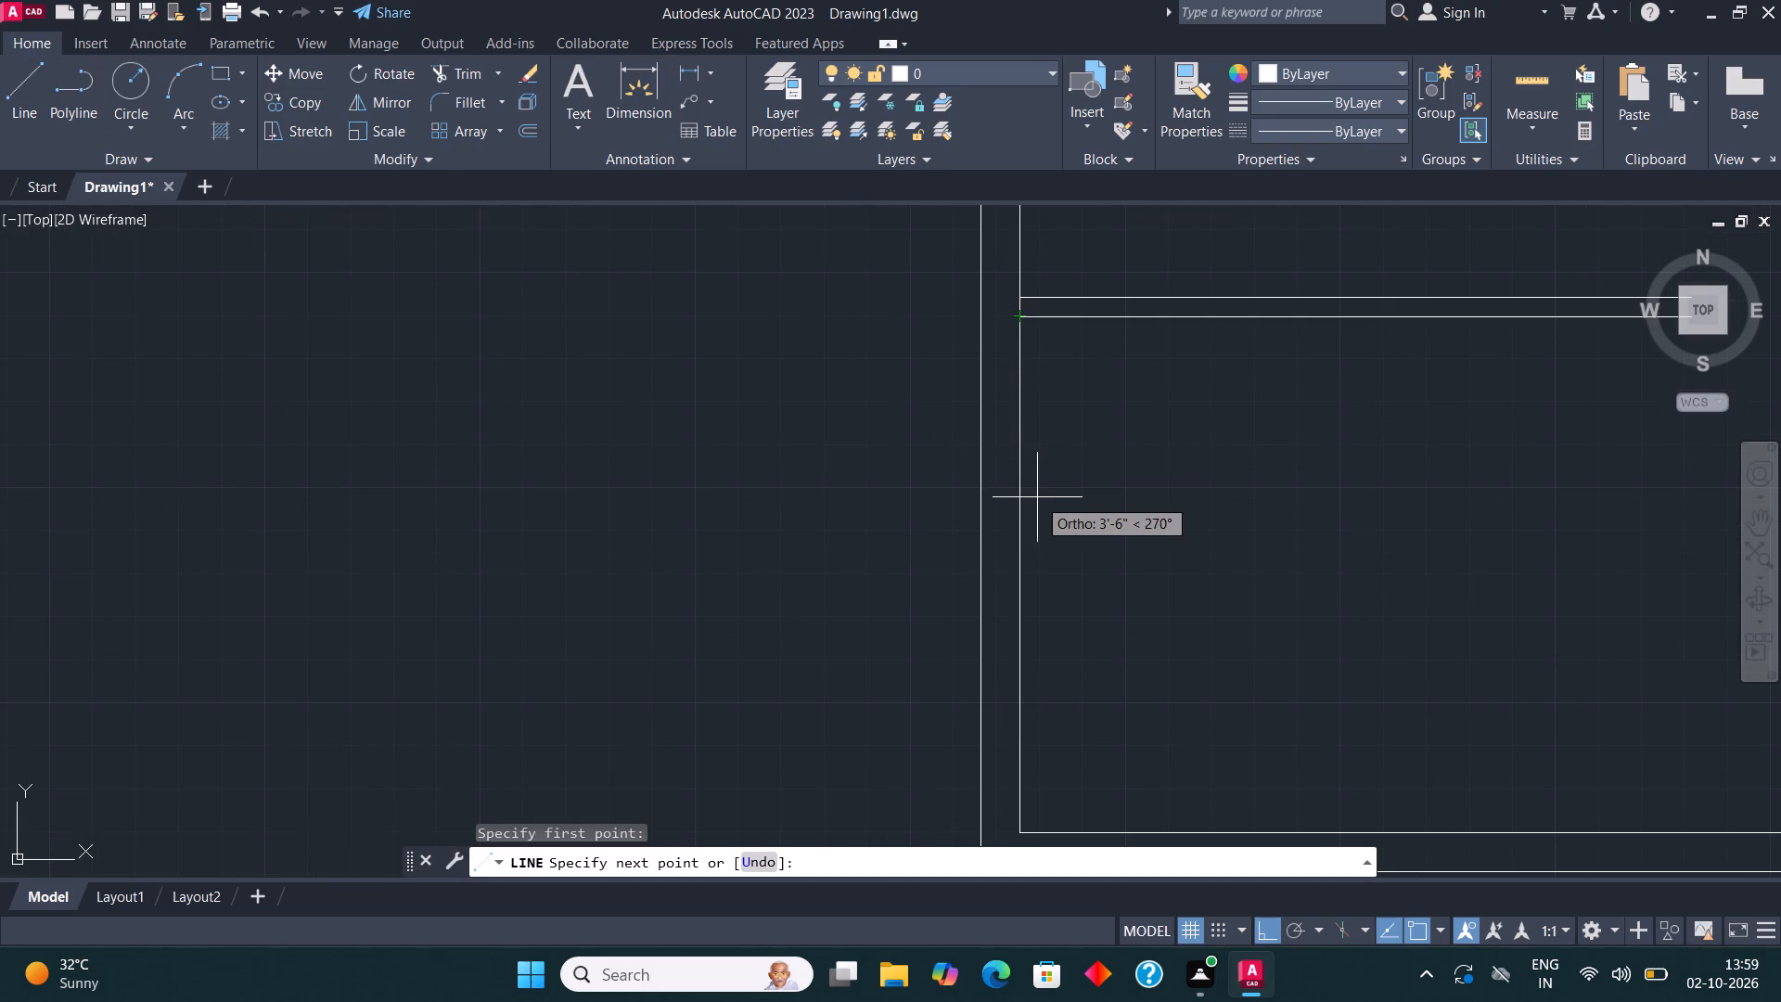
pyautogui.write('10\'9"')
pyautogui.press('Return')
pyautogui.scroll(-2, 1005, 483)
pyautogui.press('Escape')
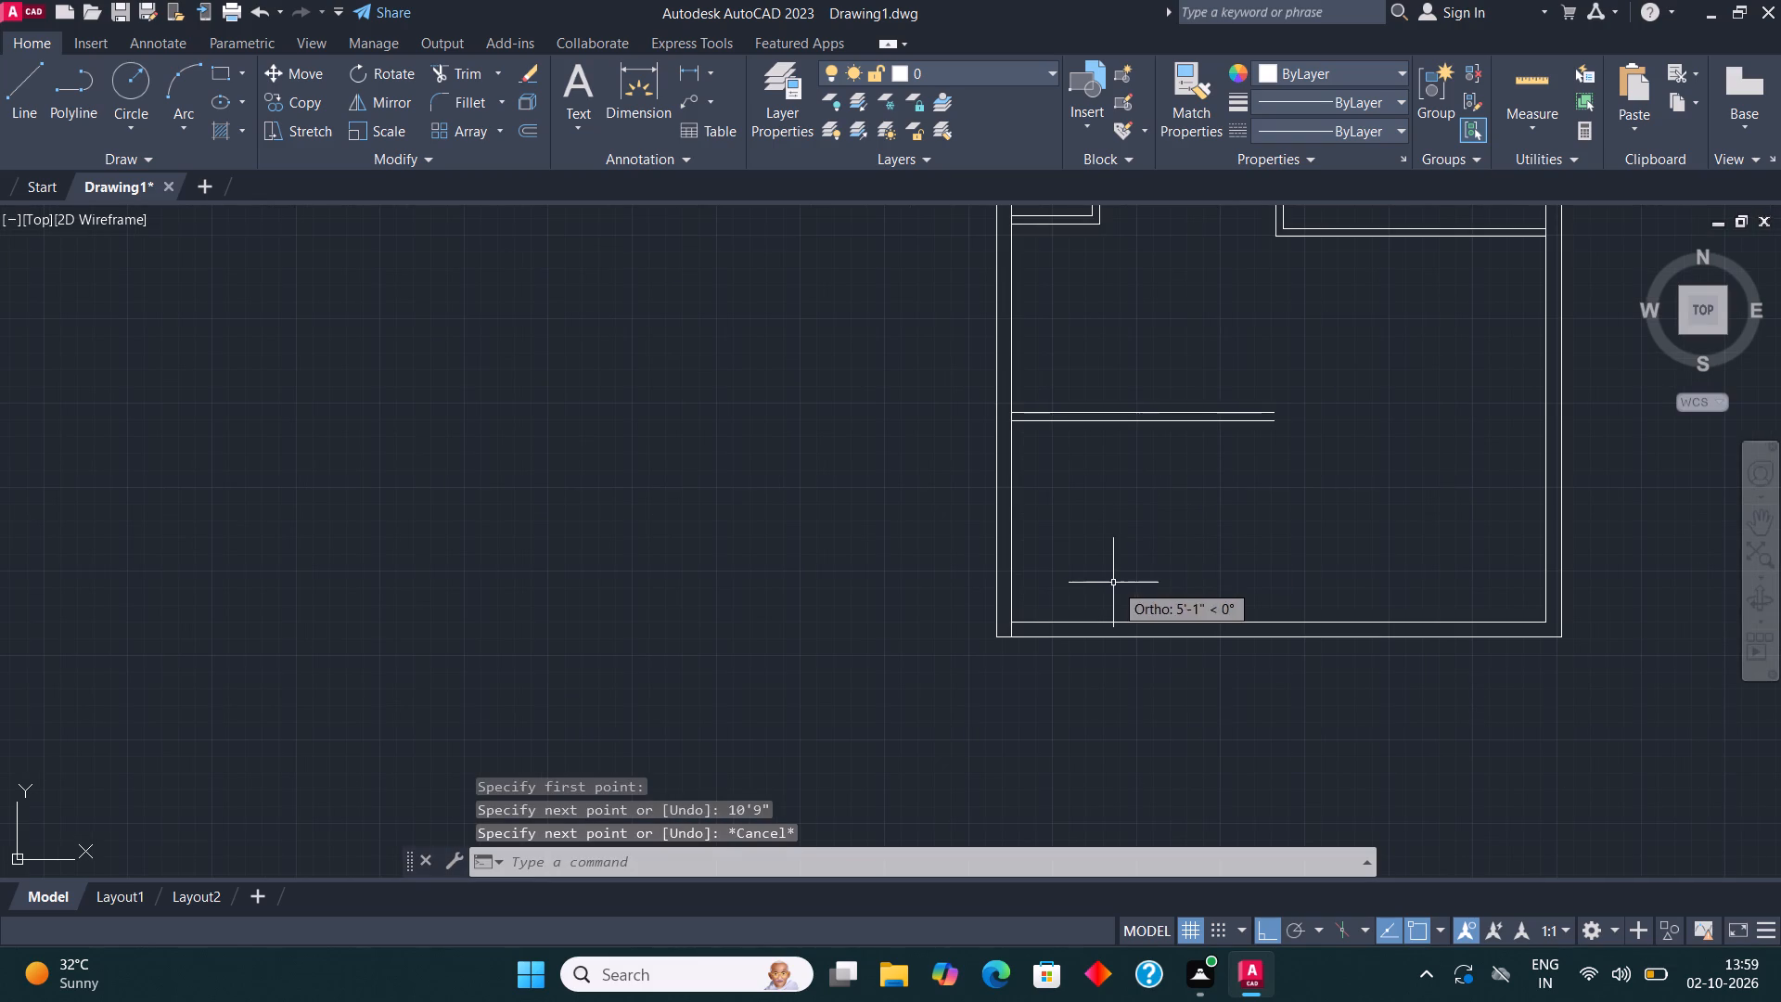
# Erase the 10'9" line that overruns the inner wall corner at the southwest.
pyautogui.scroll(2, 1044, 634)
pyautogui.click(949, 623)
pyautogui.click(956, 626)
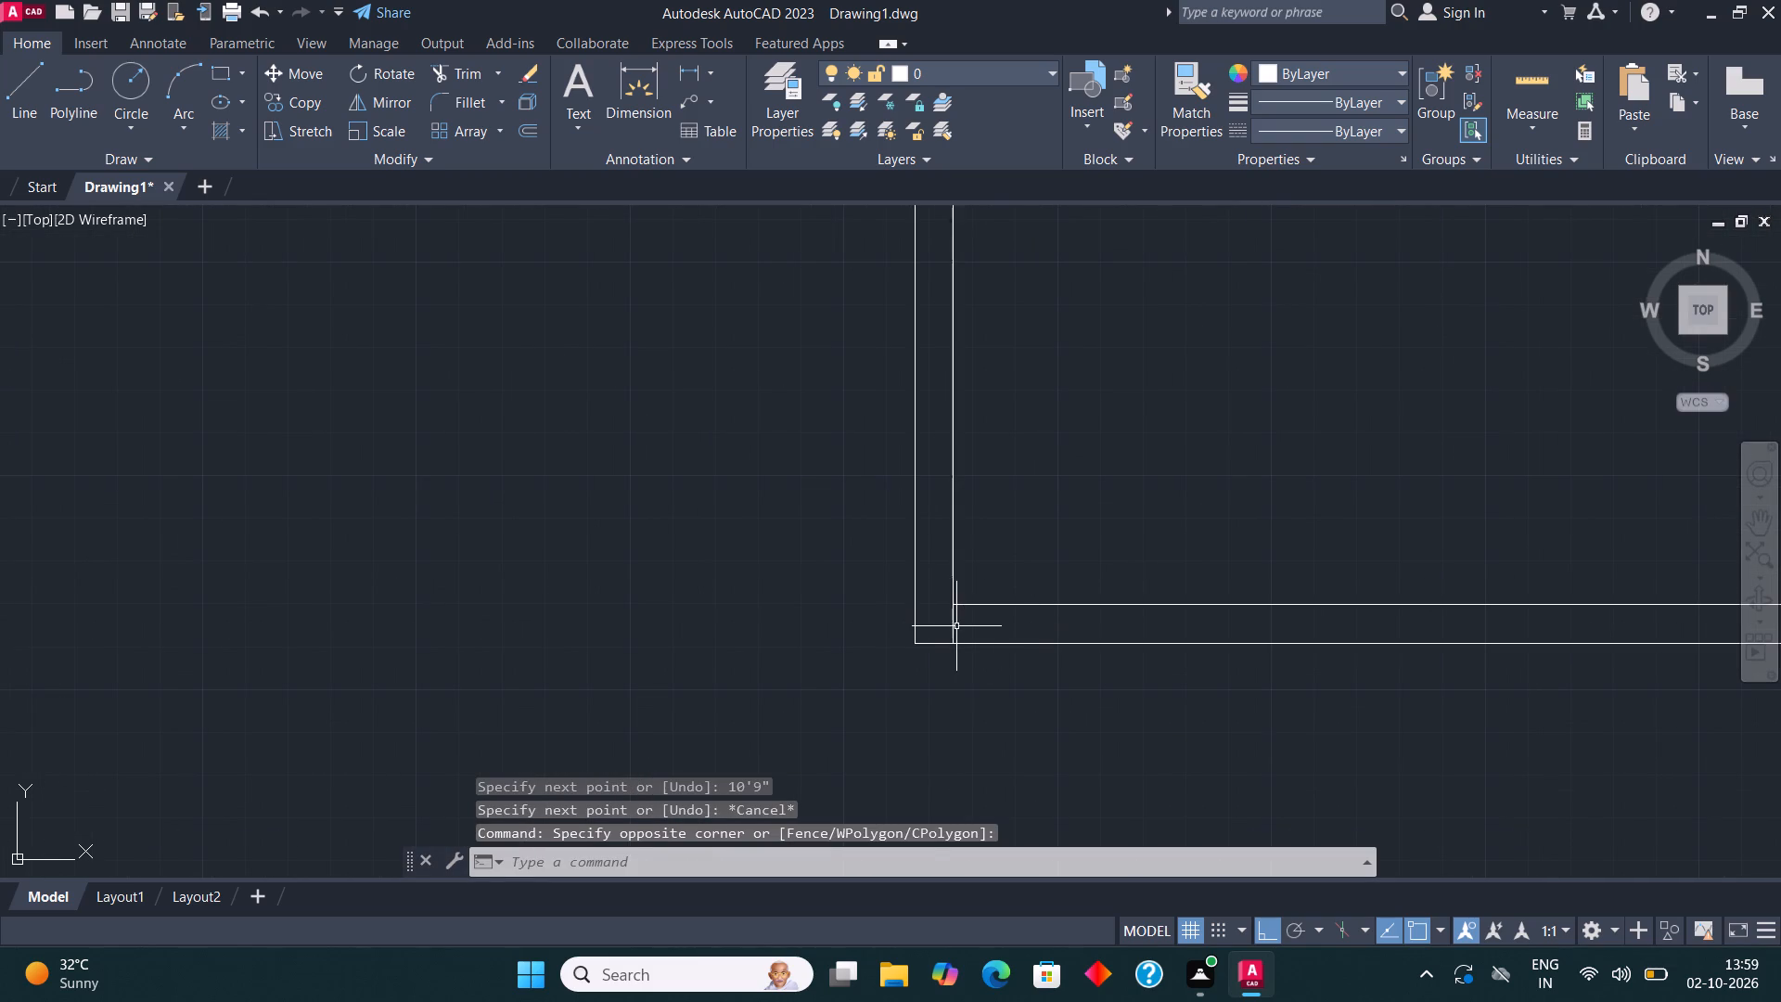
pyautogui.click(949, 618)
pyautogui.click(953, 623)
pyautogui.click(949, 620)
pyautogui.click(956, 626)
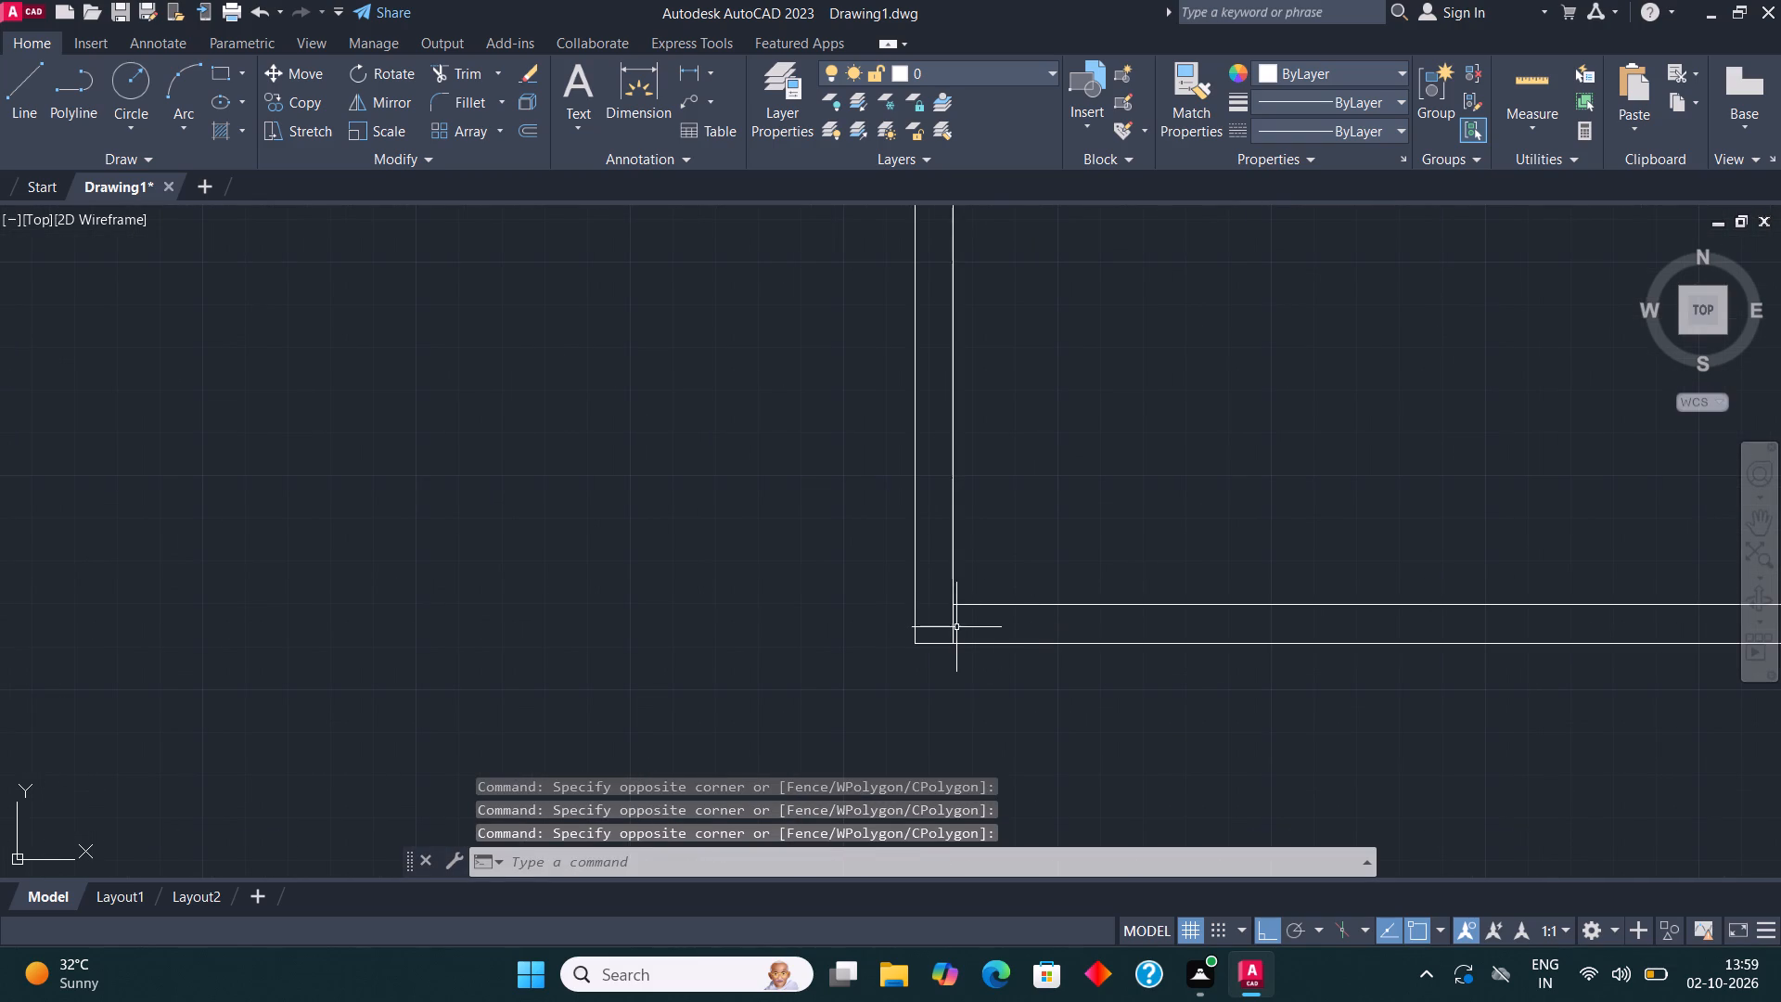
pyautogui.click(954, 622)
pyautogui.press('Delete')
# Draw lines from the southwest inner wall corner: 13'1.5" east along the south inner wall and 10' up.
pyautogui.scroll(-3, 861, 690)
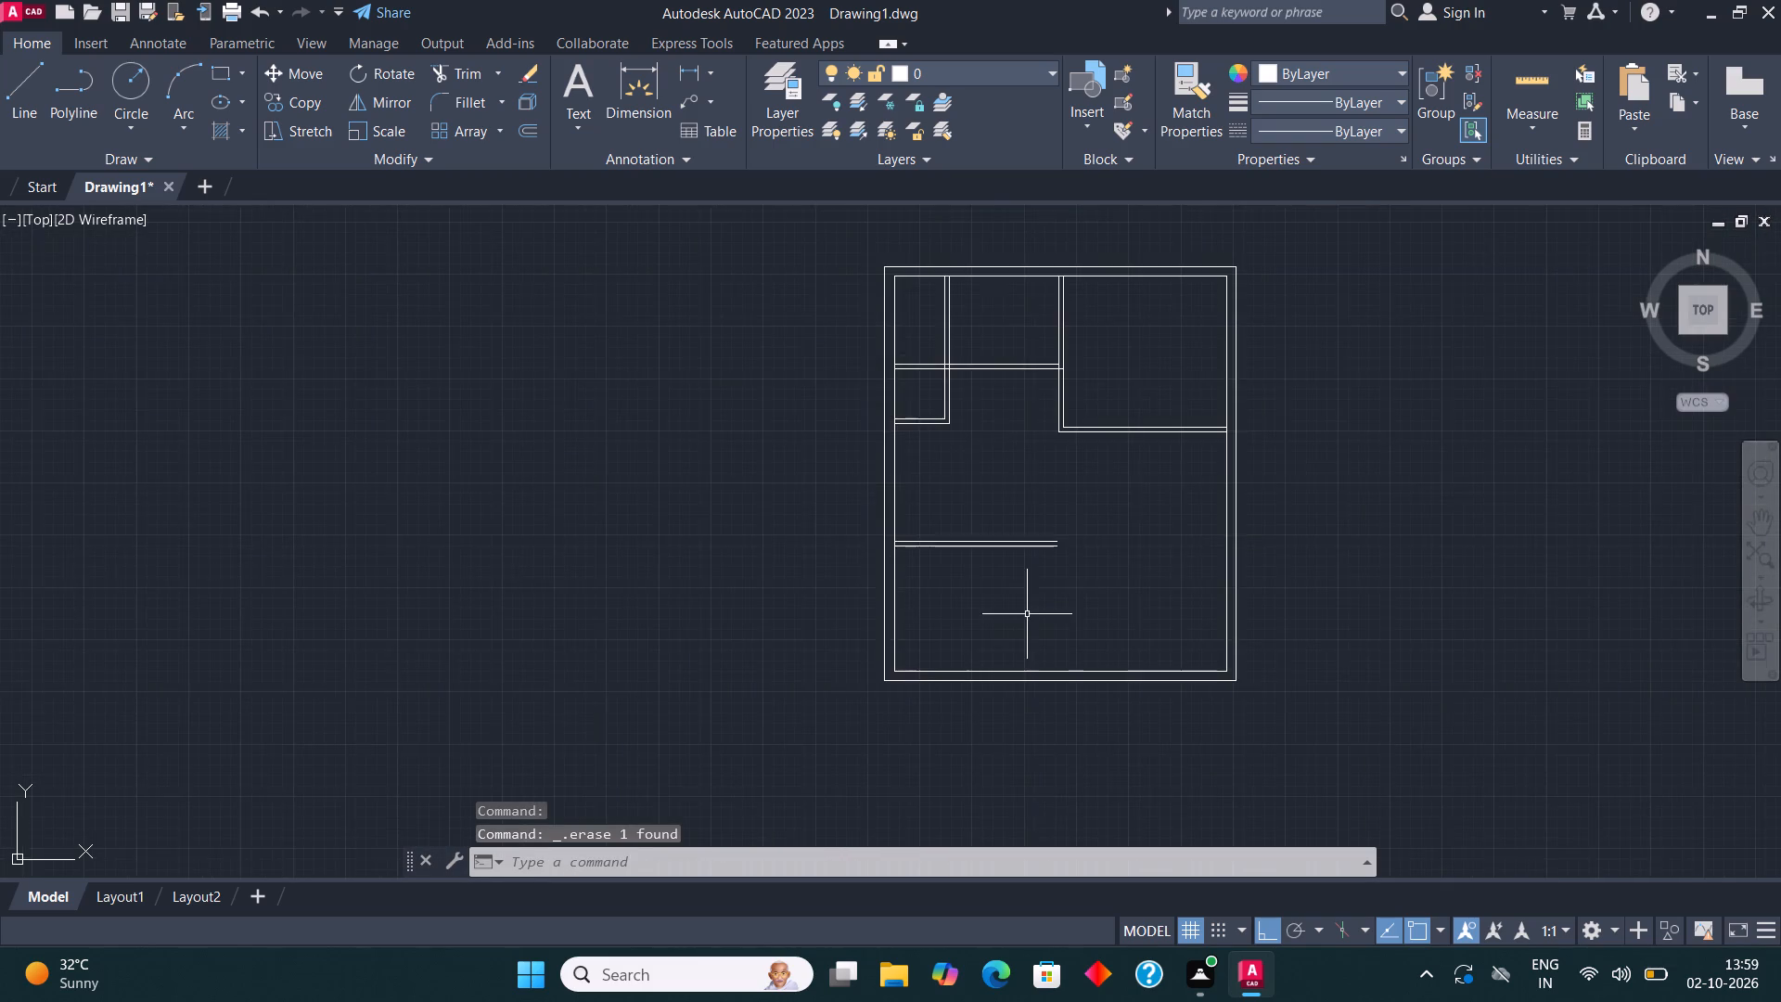
pyautogui.moveTo(1019, 584); pyautogui.dragTo(973, 541, button='middle')
pyautogui.moveTo(1069, 572); pyautogui.dragTo(1067, 572, button='middle')
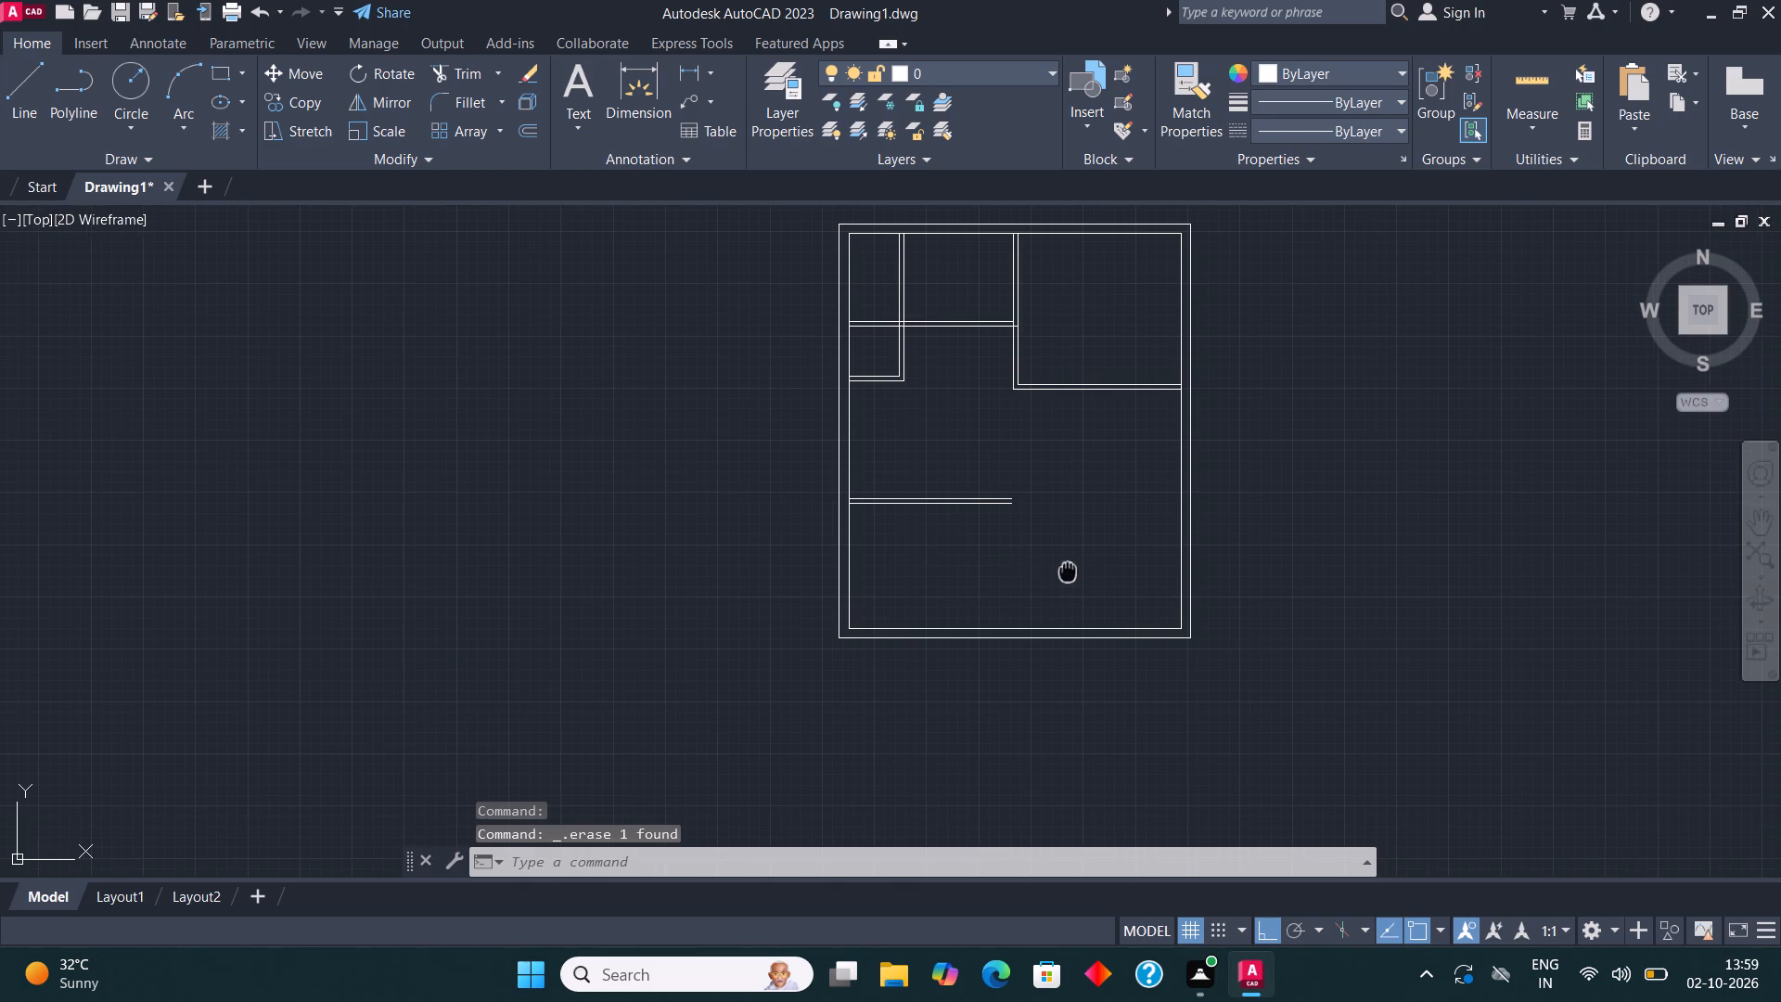
pyautogui.moveTo(1067, 572); pyautogui.dragTo(1023, 589, button='middle')
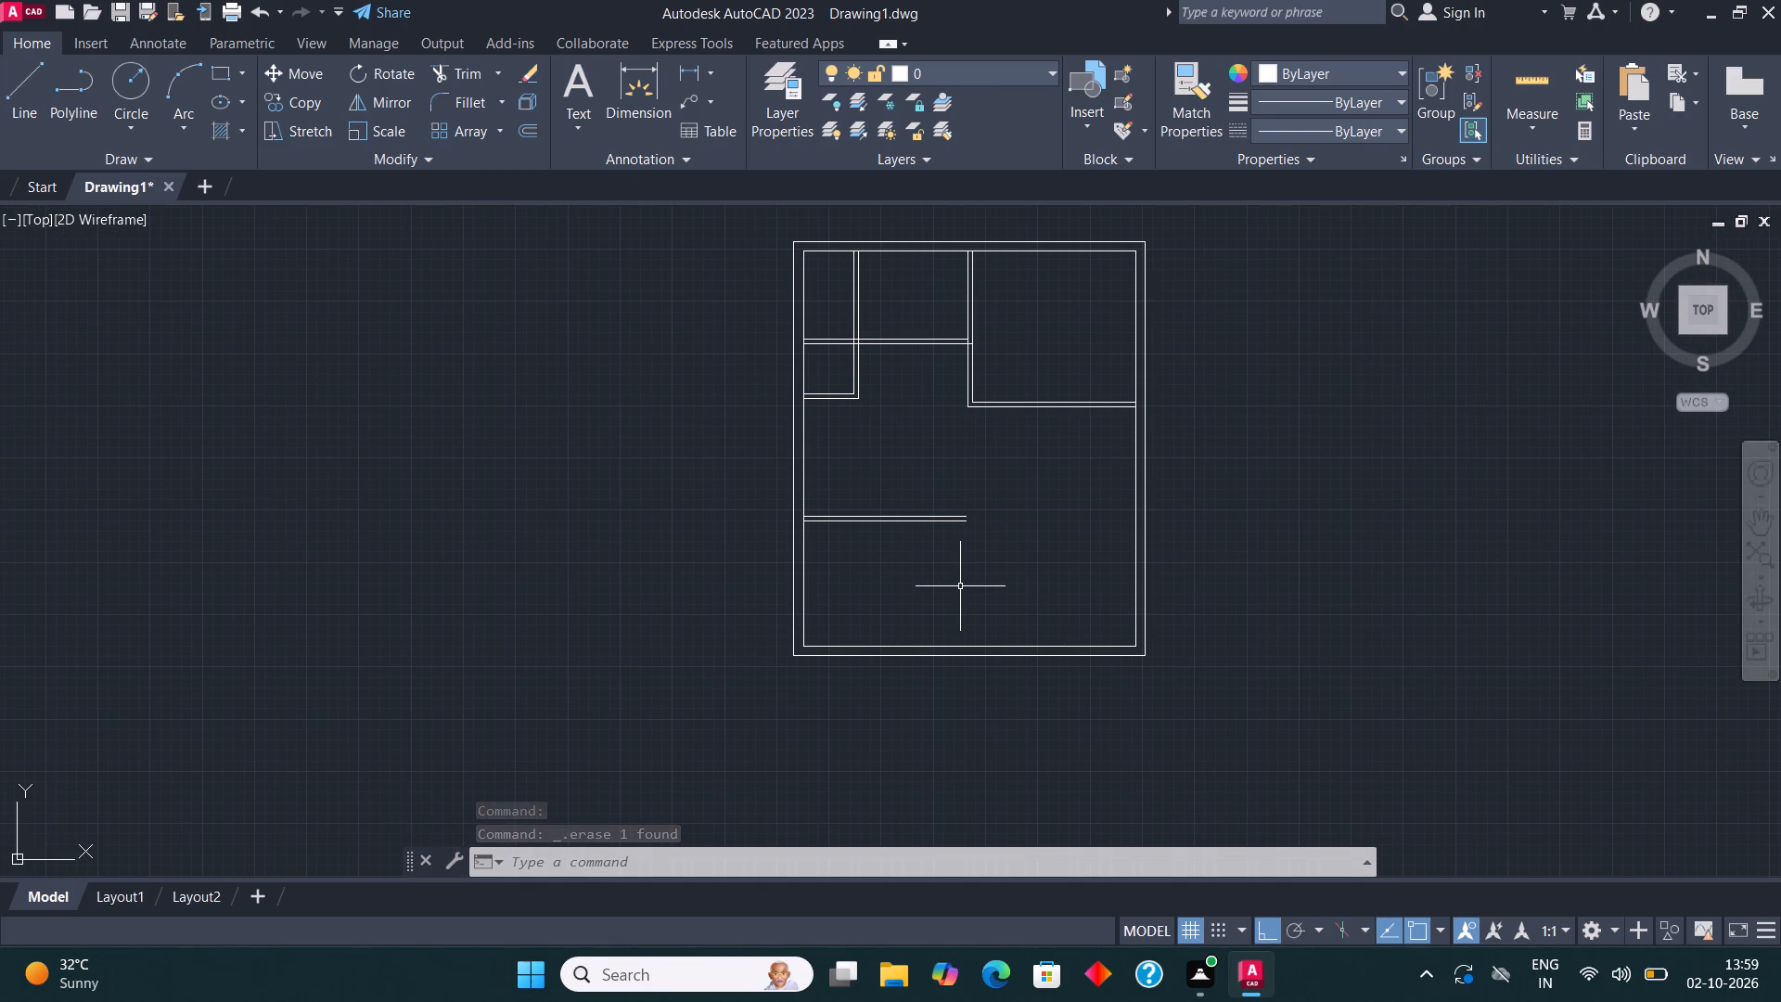
pyautogui.click(19, 87)
pyautogui.scroll(3, 823, 668)
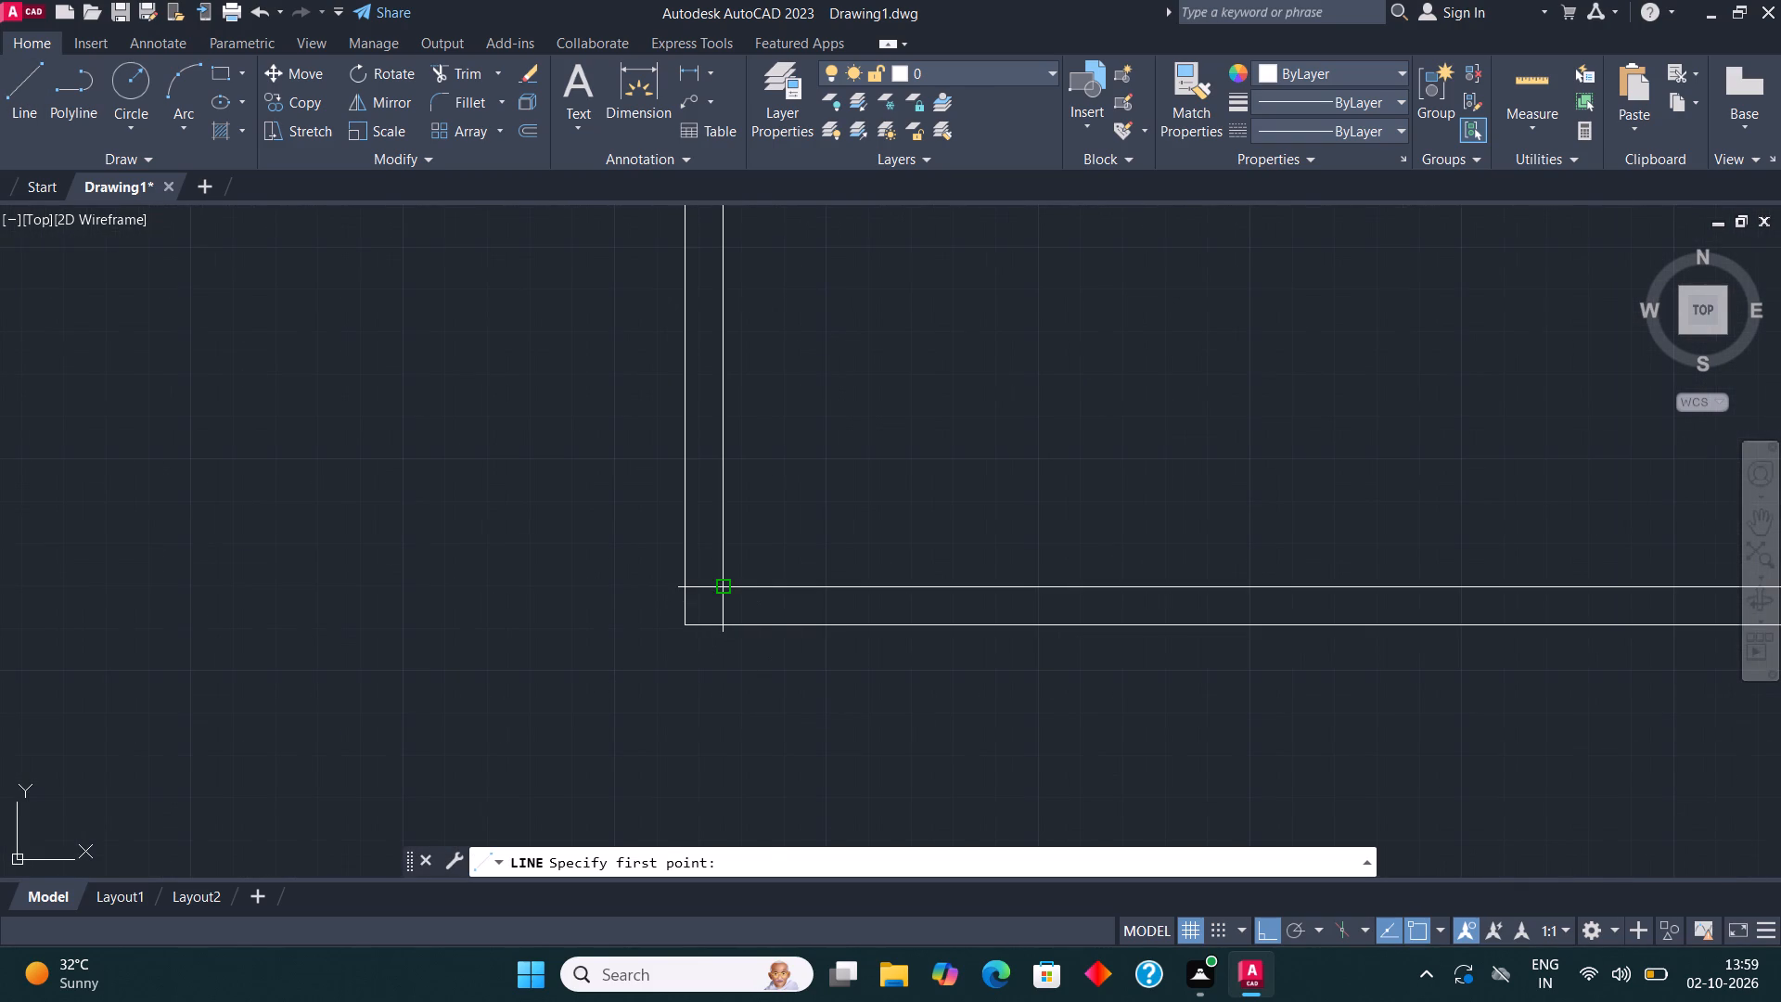
pyautogui.click(721, 593)
pyautogui.write('13')
pyautogui.press("'")
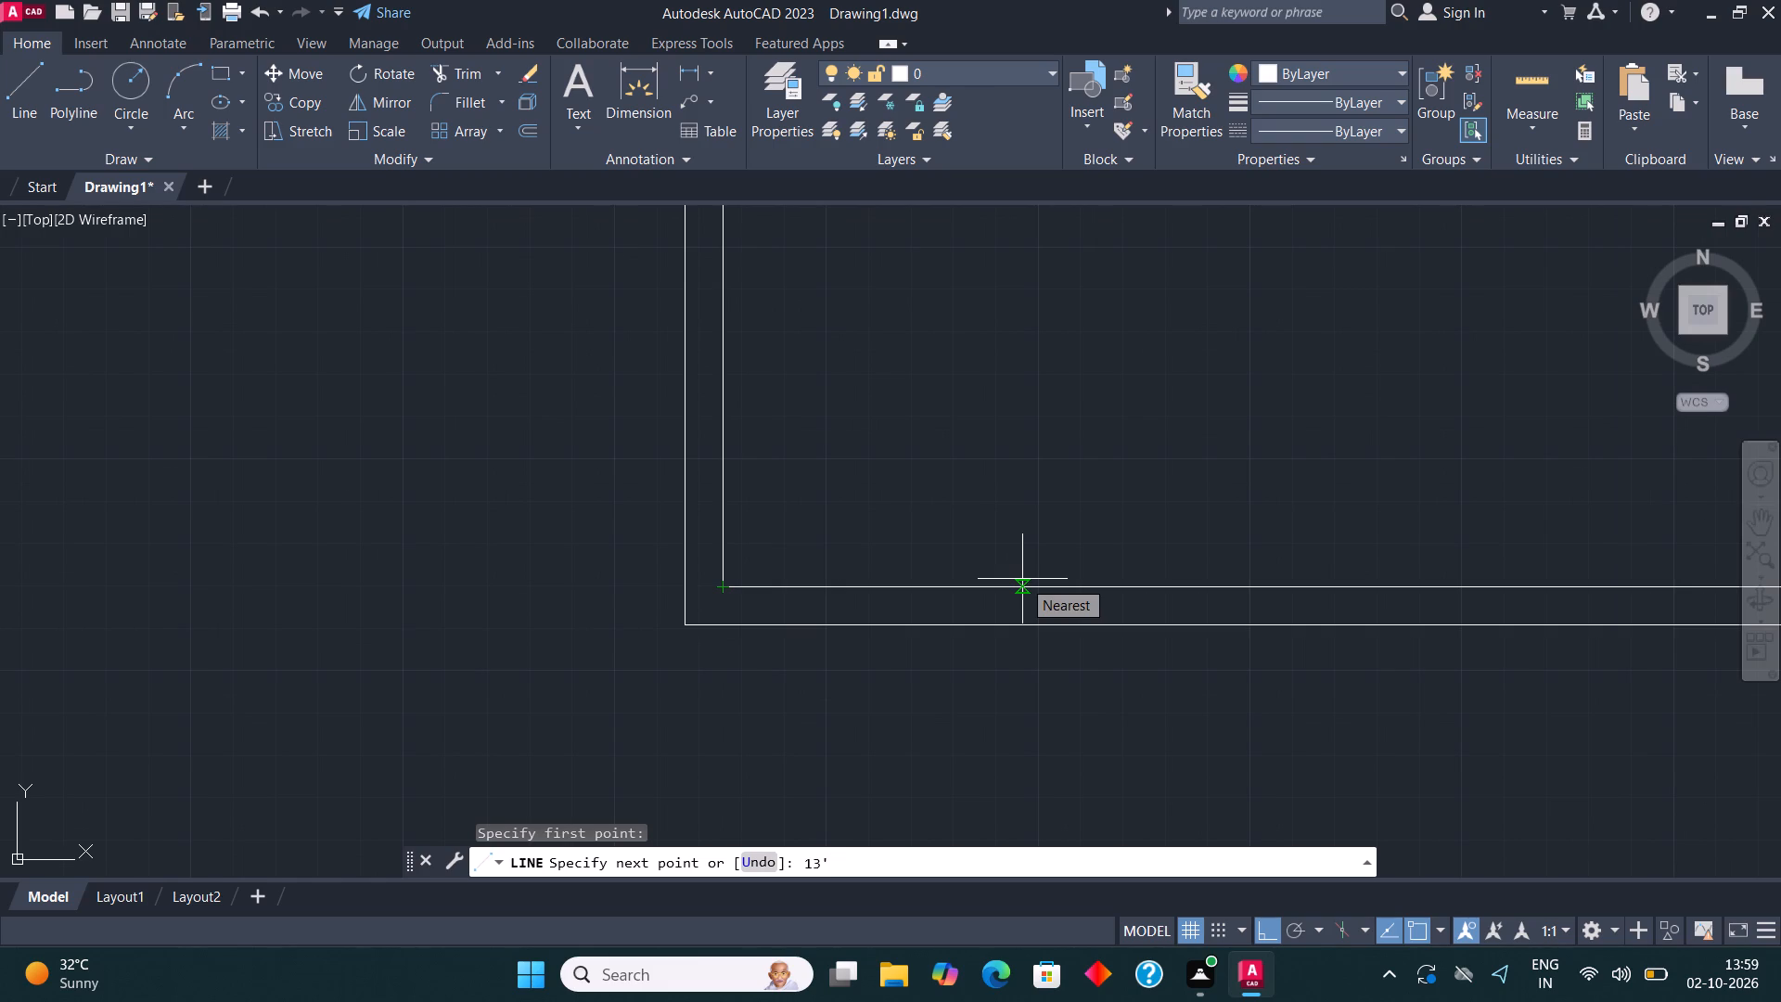
pyautogui.write('1.5"')
pyautogui.press('Return')
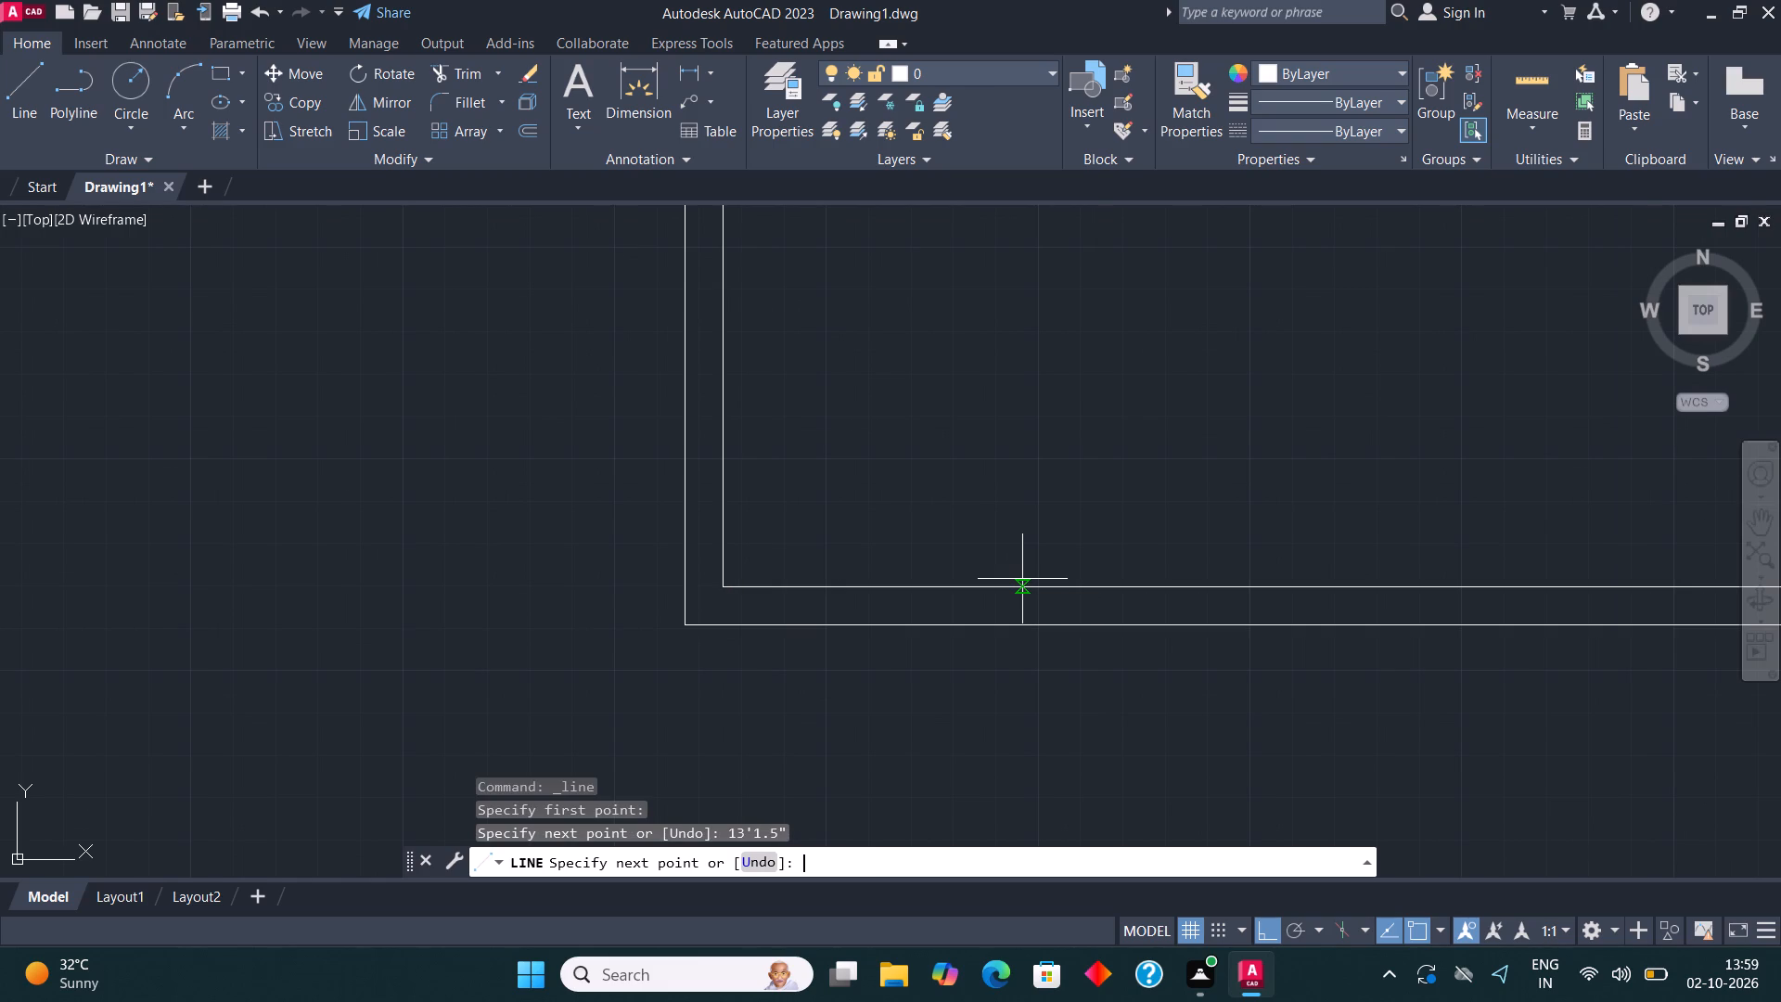
pyautogui.scroll(-3, 1022, 579)
pyautogui.moveTo(1186, 566); pyautogui.dragTo(1093, 627, button='middle')
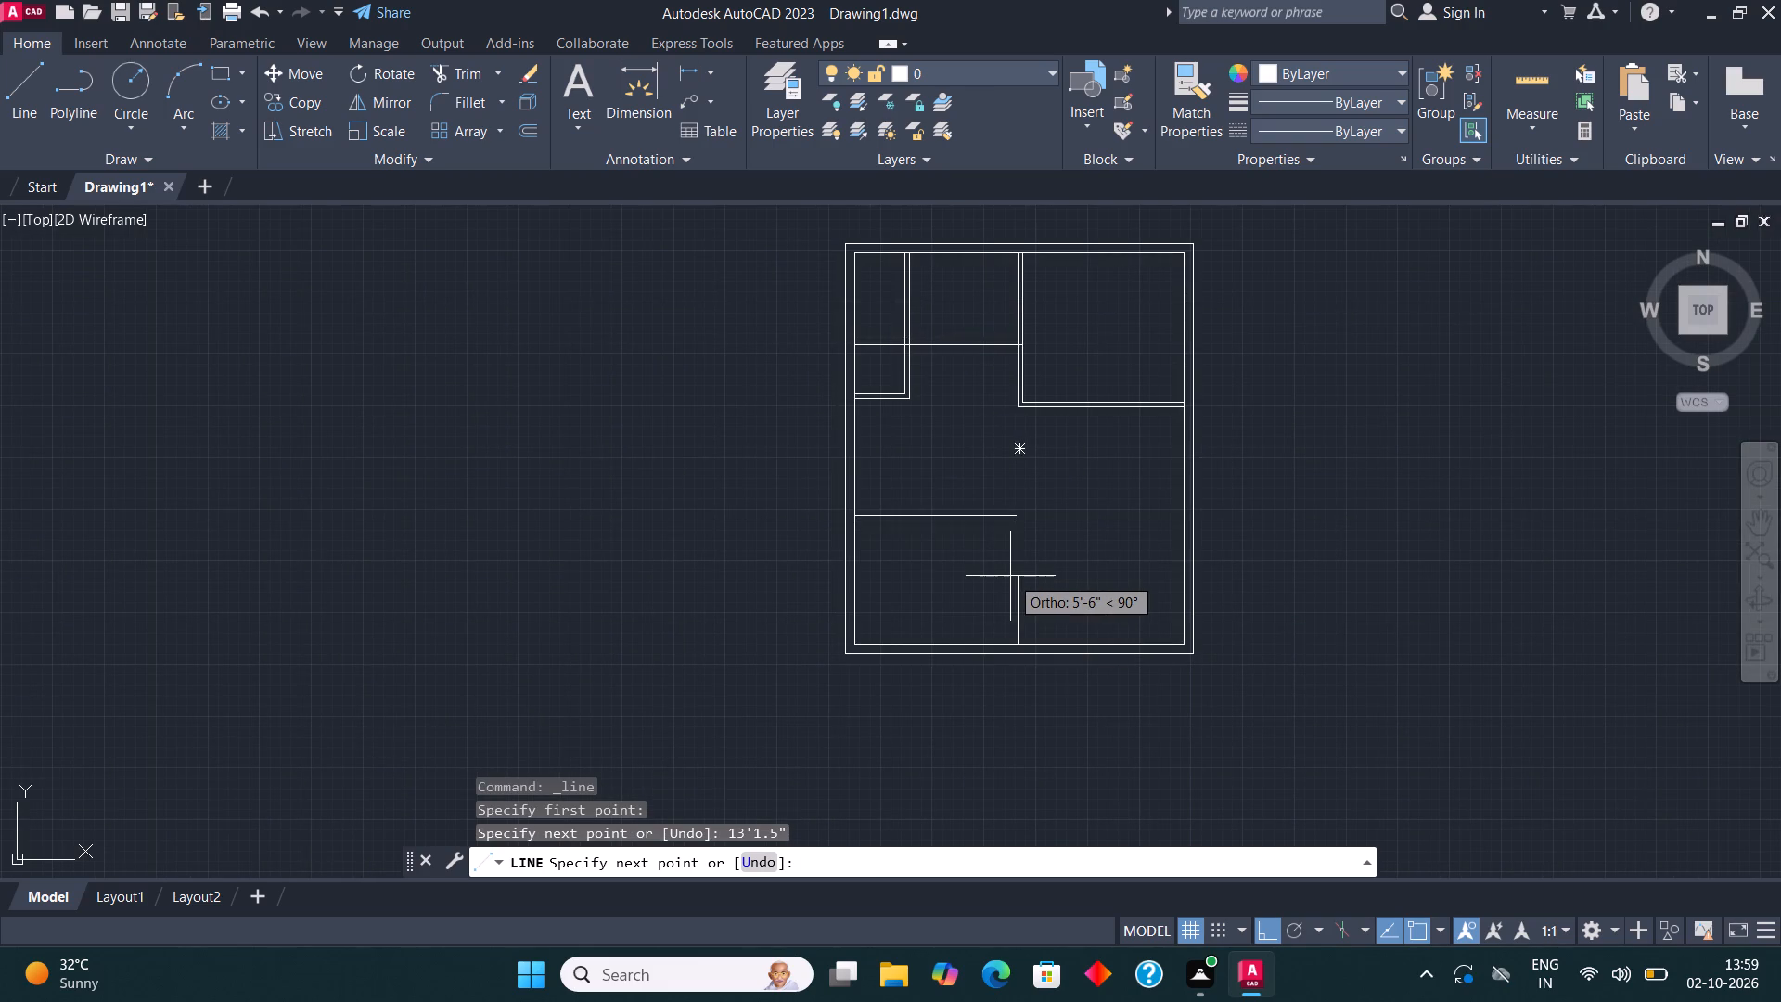
pyautogui.scroll(2, 1010, 576)
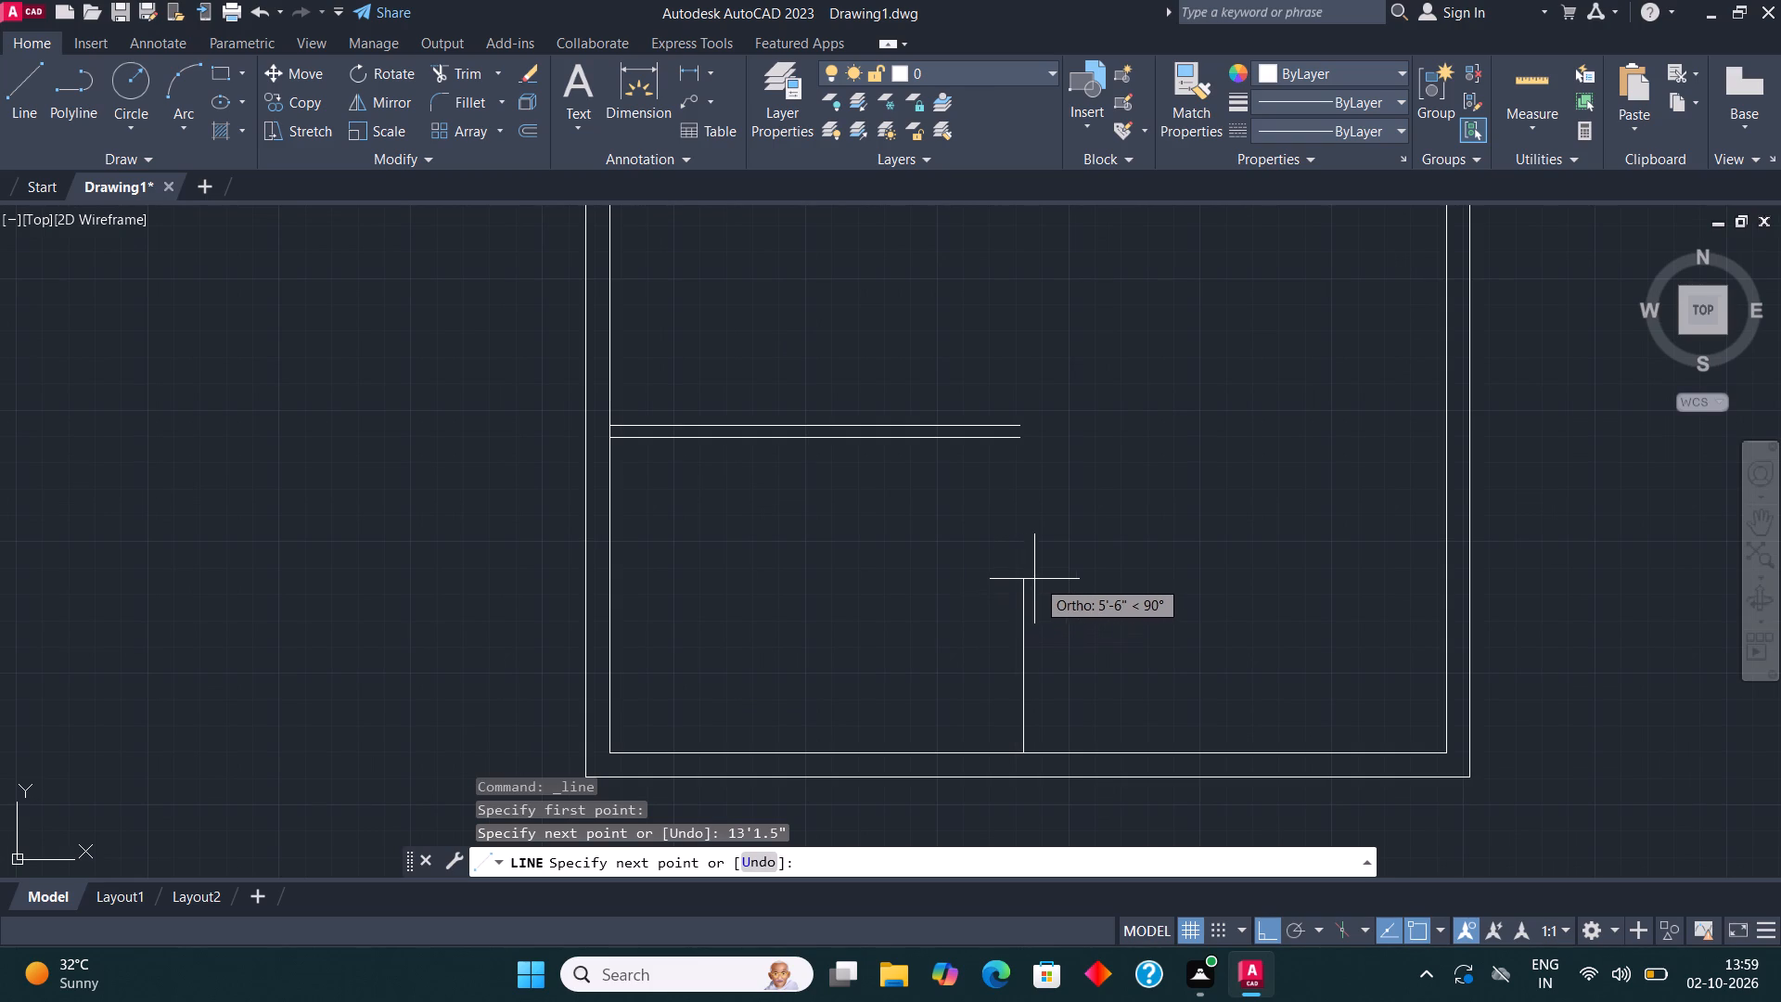
pyautogui.write("10'")
pyautogui.press('Return')
pyautogui.press('Escape')
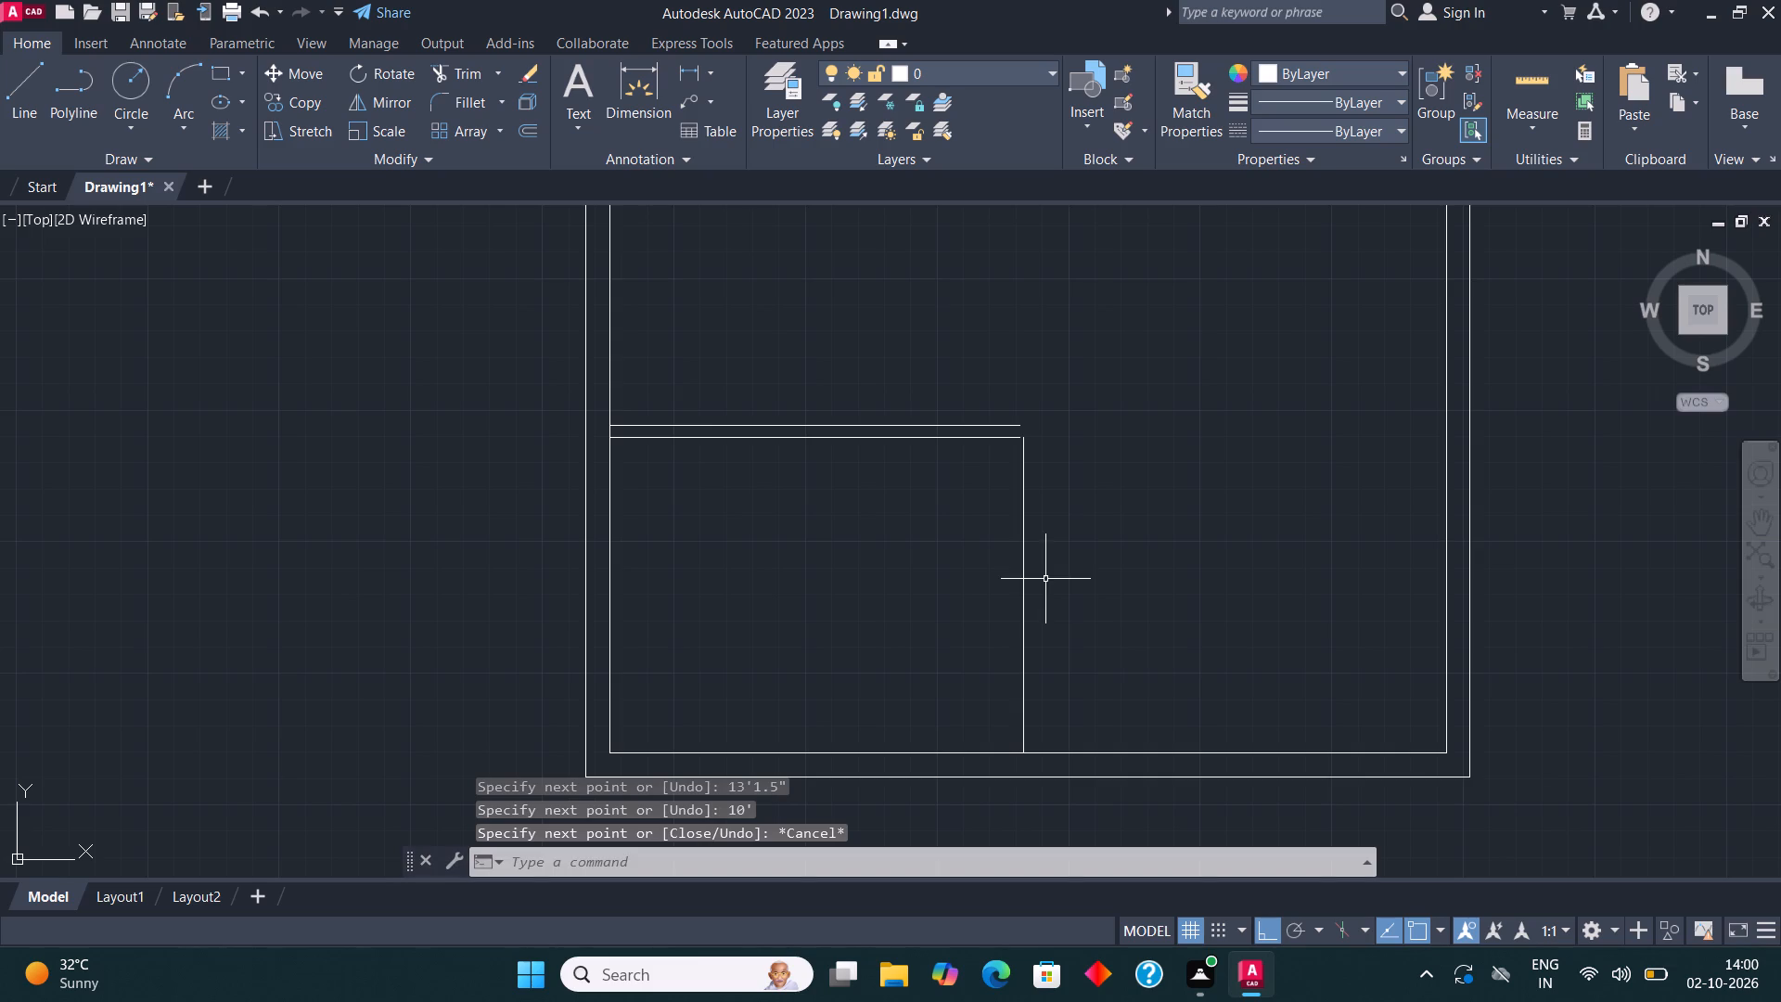
# Fillet the lower west room's inner horizontal and vertical partition lines into a square corner.
pyautogui.click(461, 103)
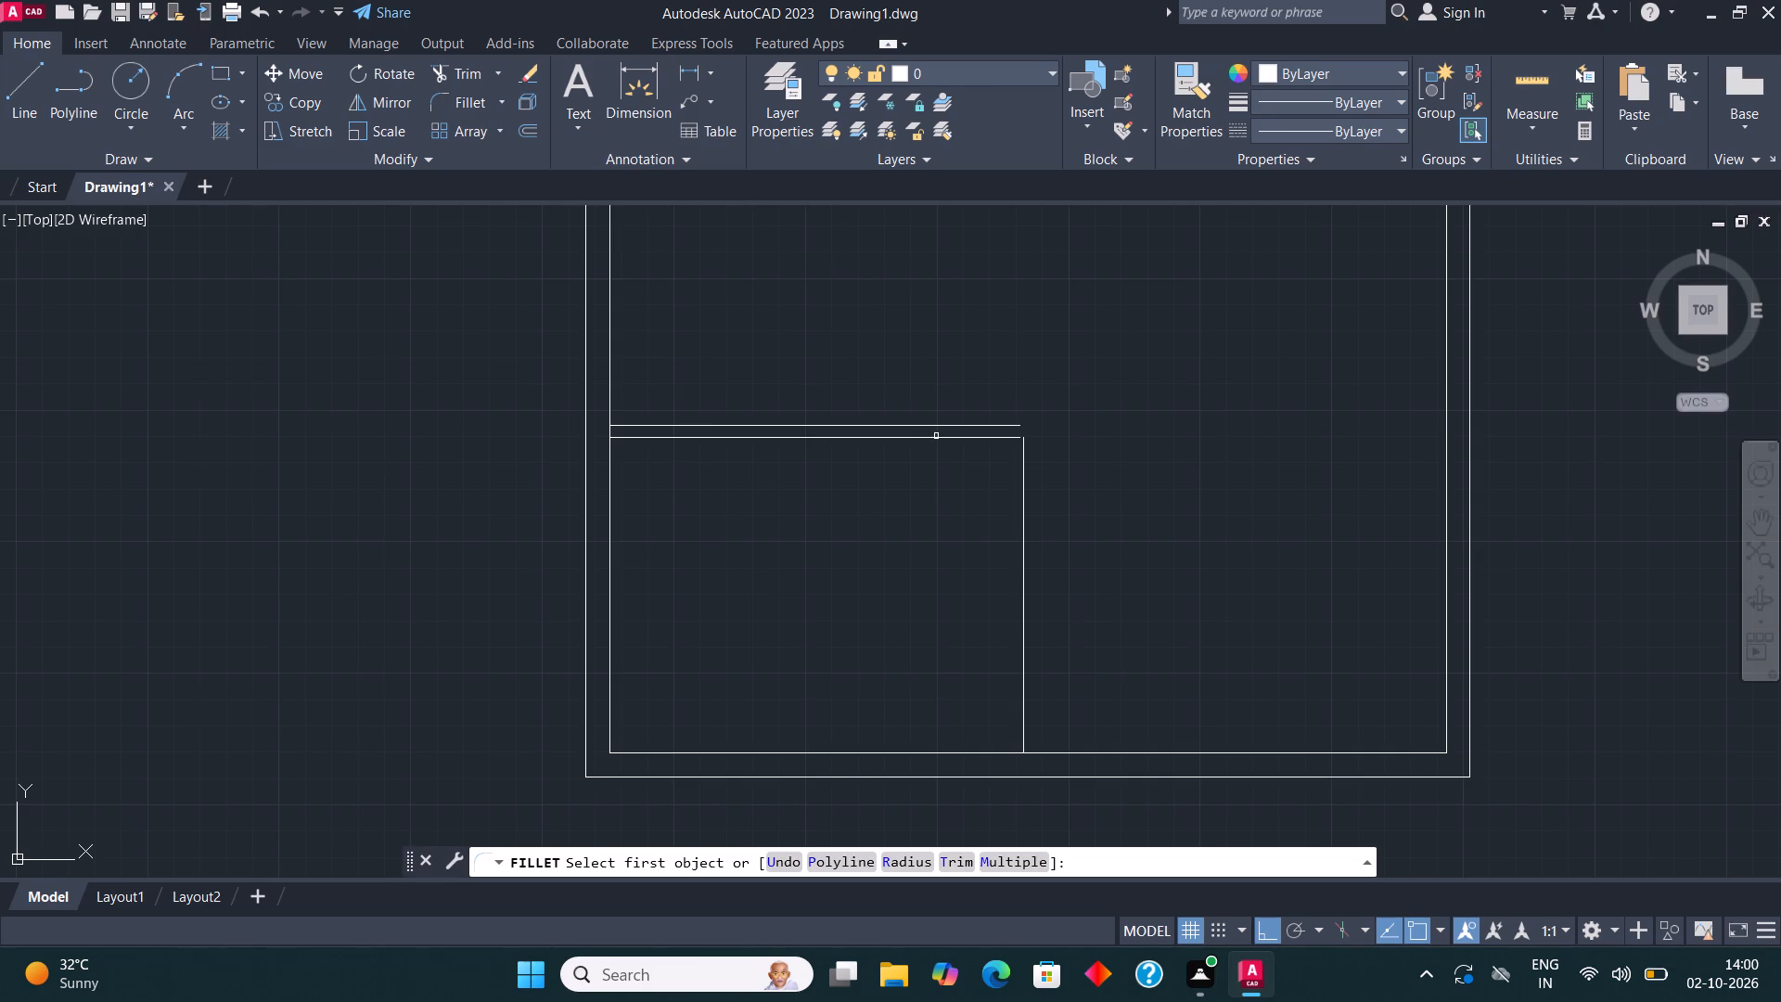
pyautogui.click(948, 437)
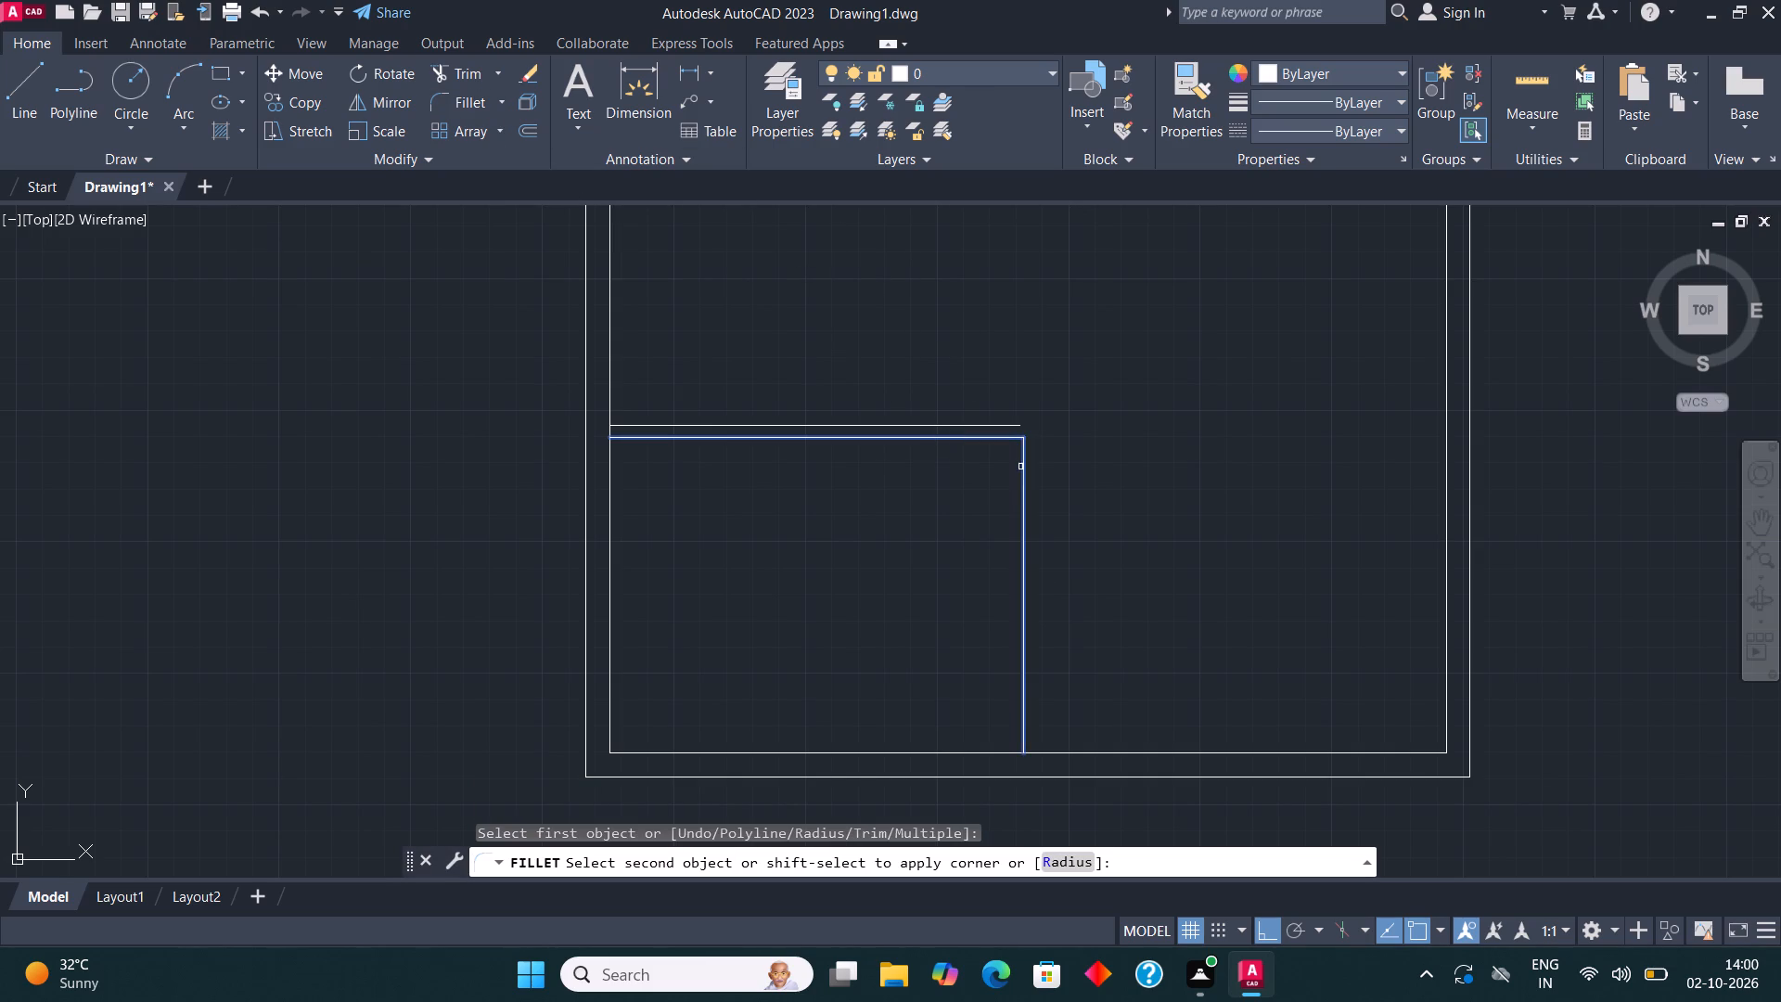
pyautogui.click(1020, 467)
# Offset the lower west room's vertical partition line 4.5" to the east.
pyautogui.scroll(-2, 993, 419)
pyautogui.scroll(1, 1046, 507)
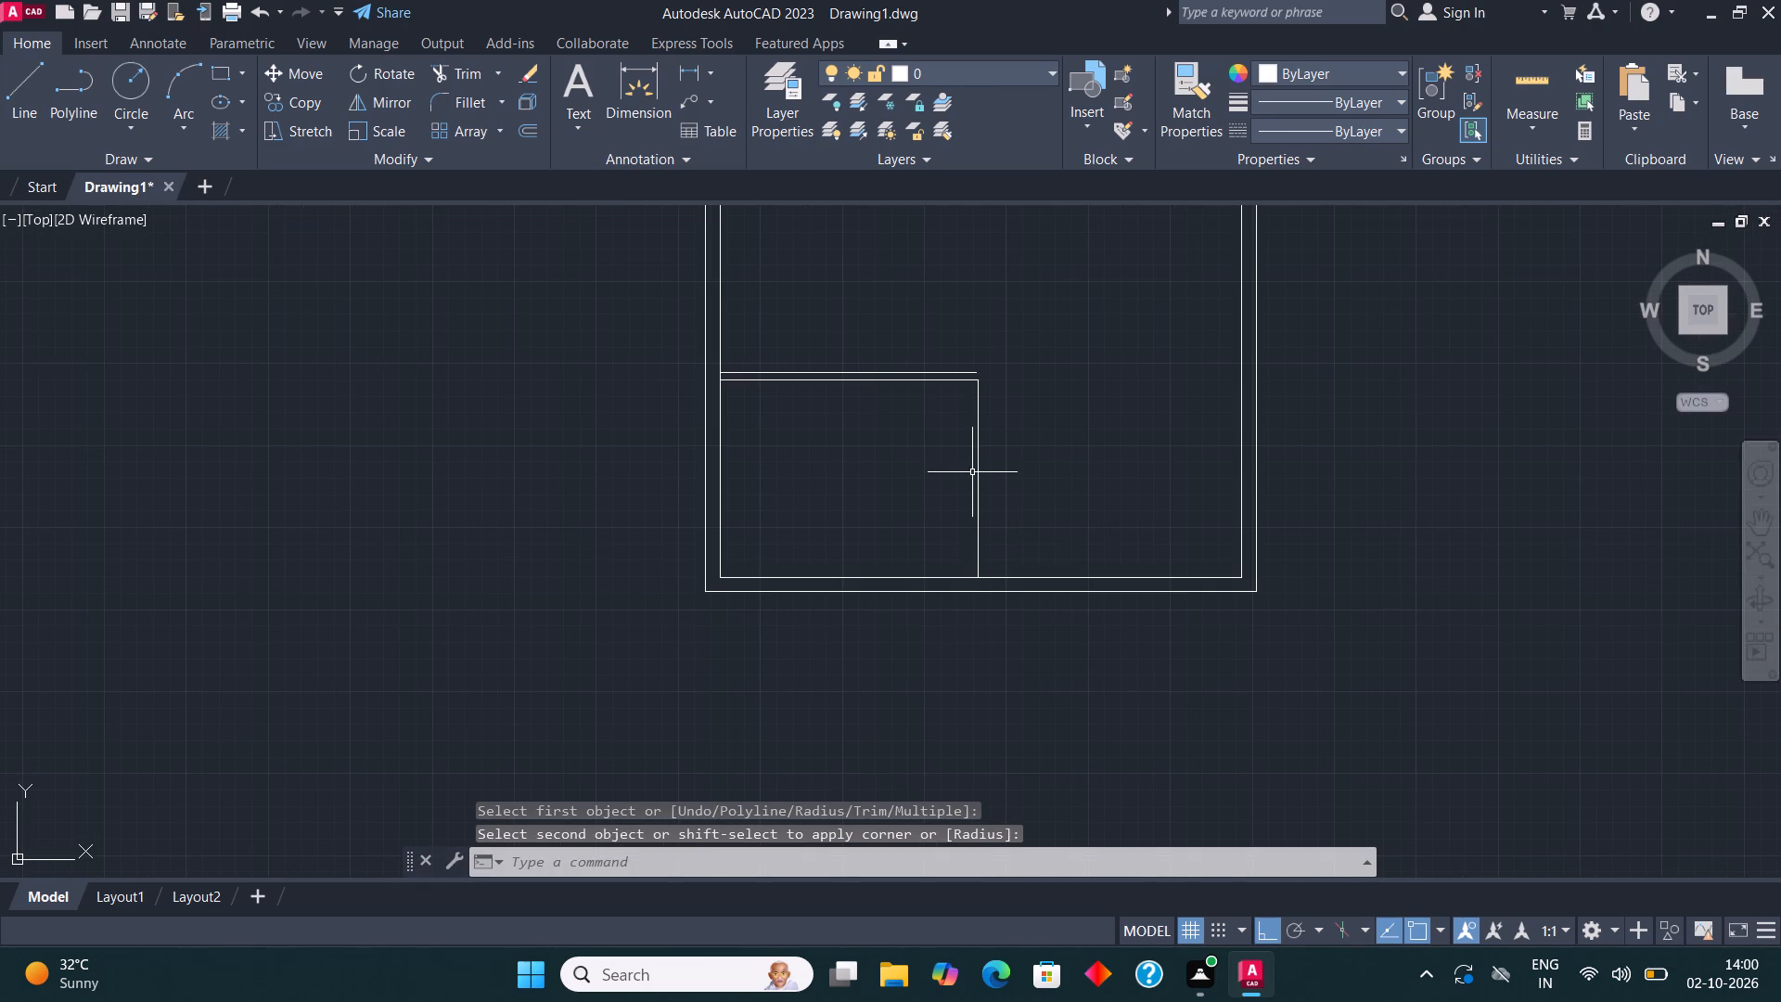
pyautogui.click(977, 470)
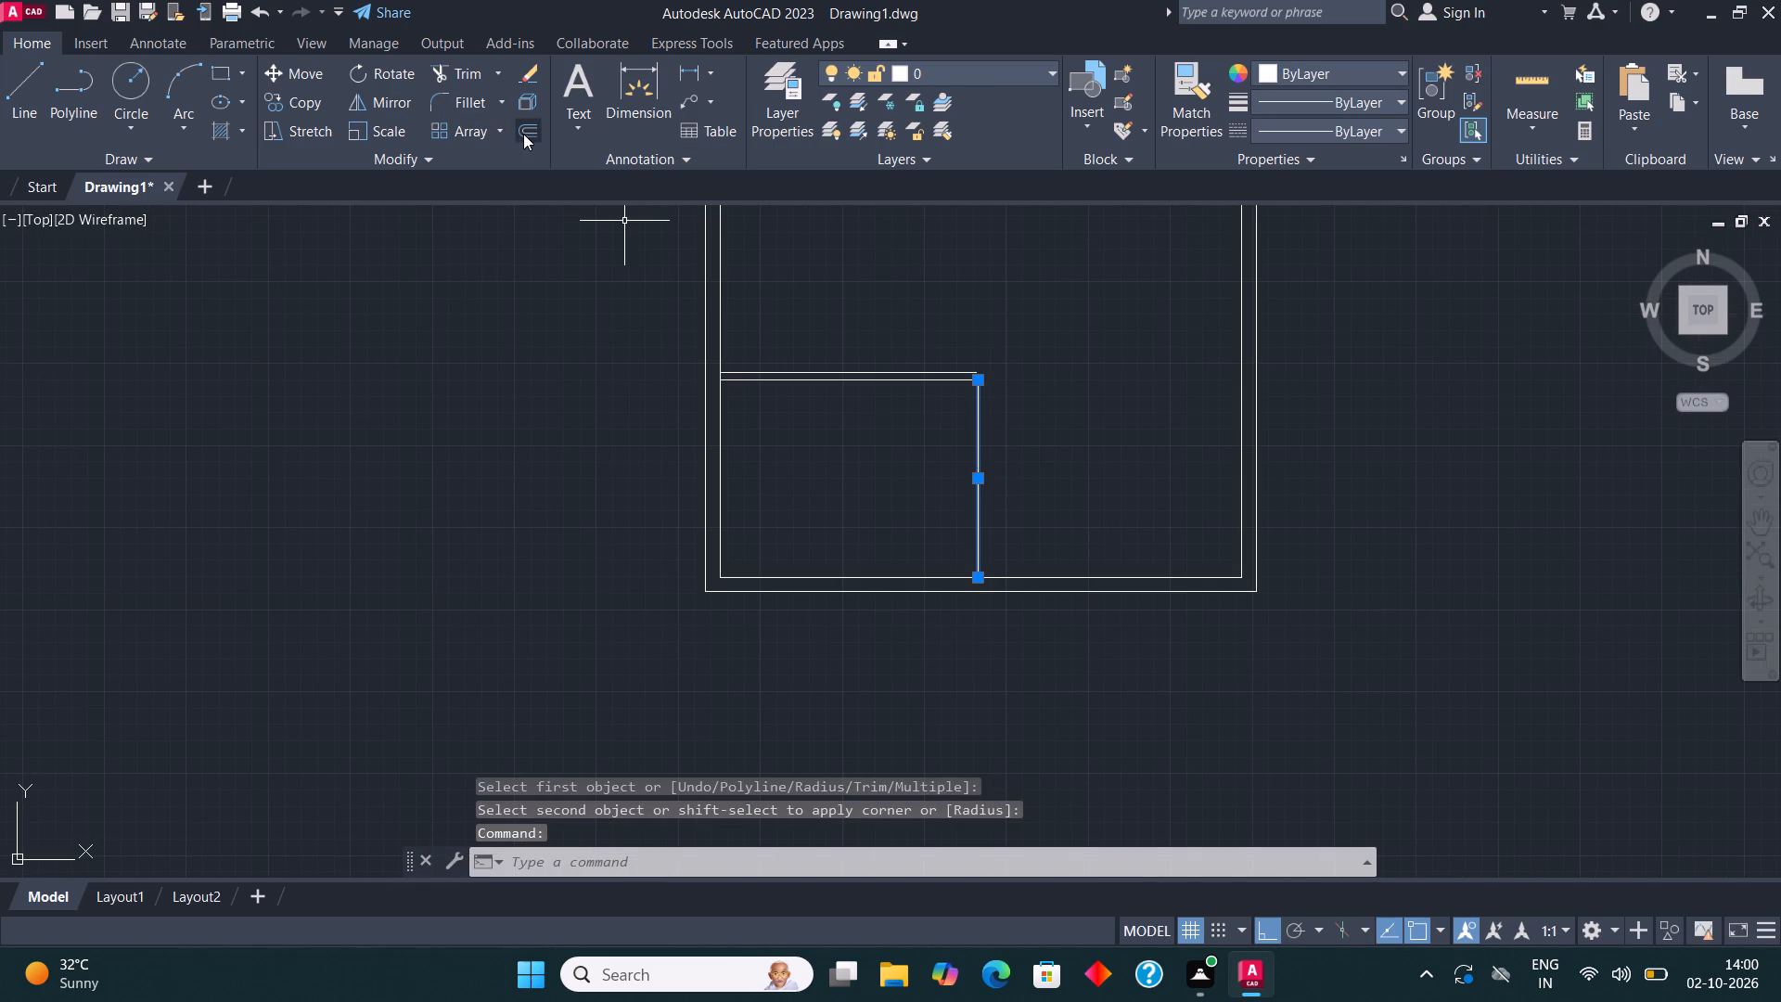
pyautogui.click(523, 134)
pyautogui.click(975, 494)
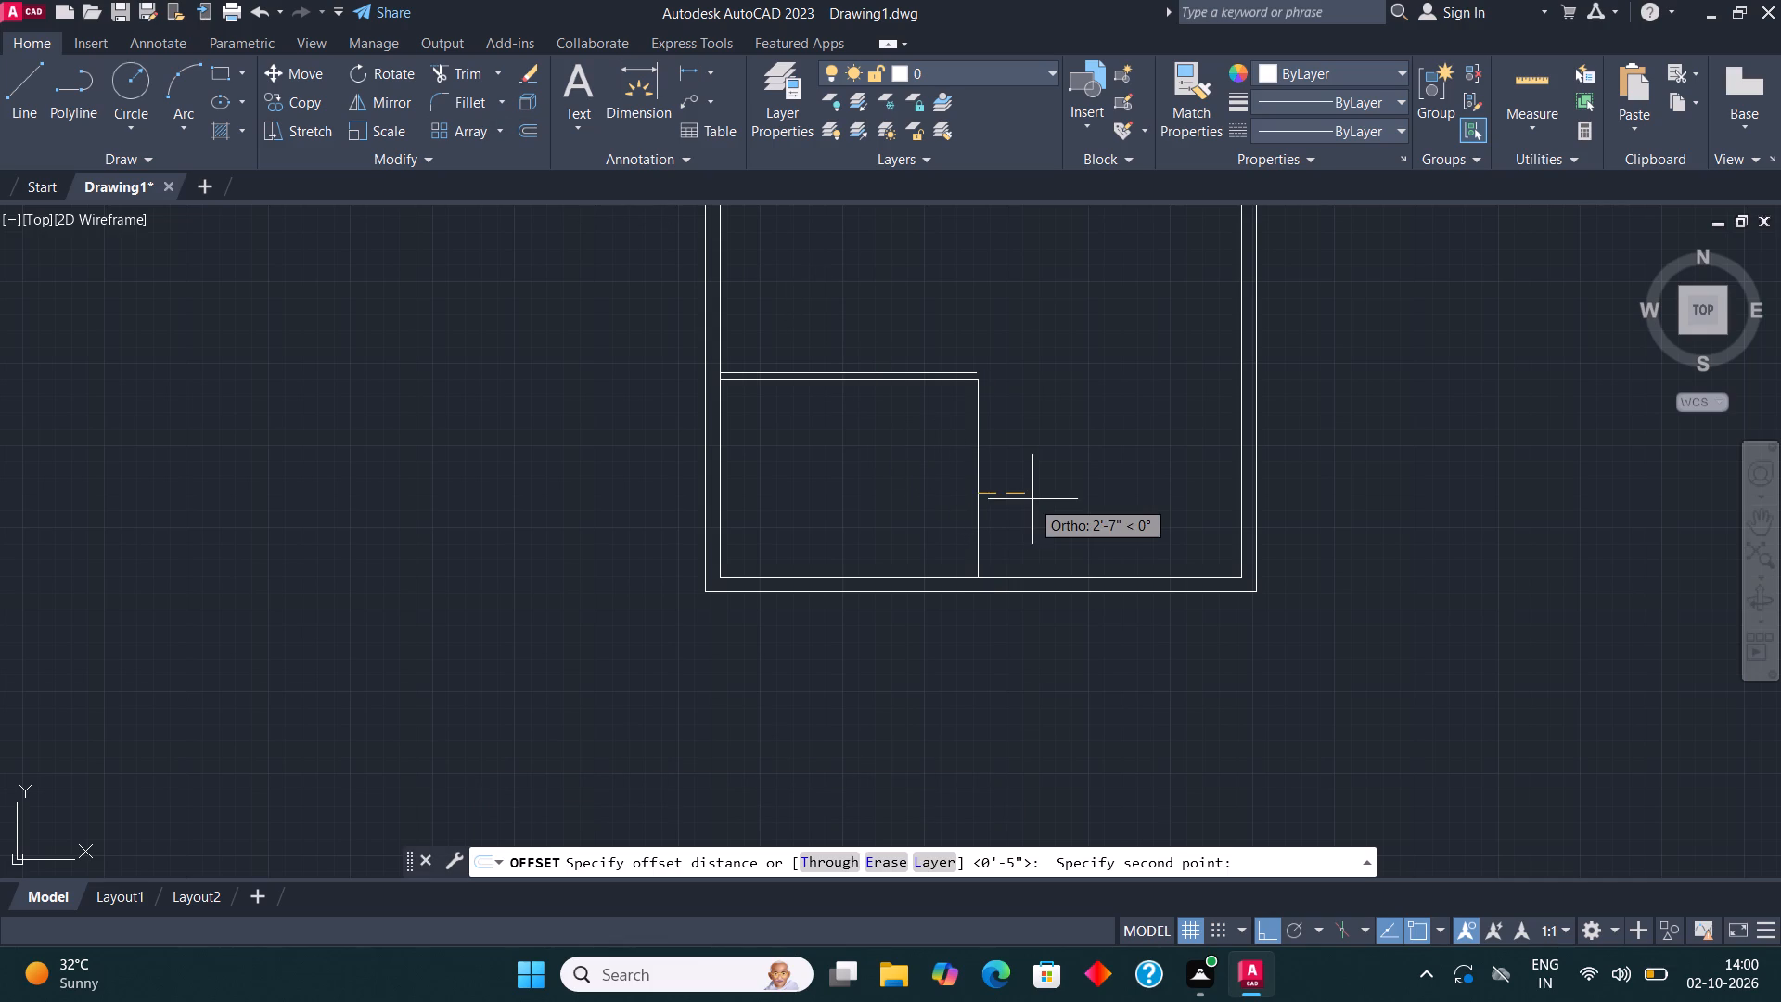
pyautogui.write('4.5"')
pyautogui.press('Return')
pyautogui.click(1042, 499)
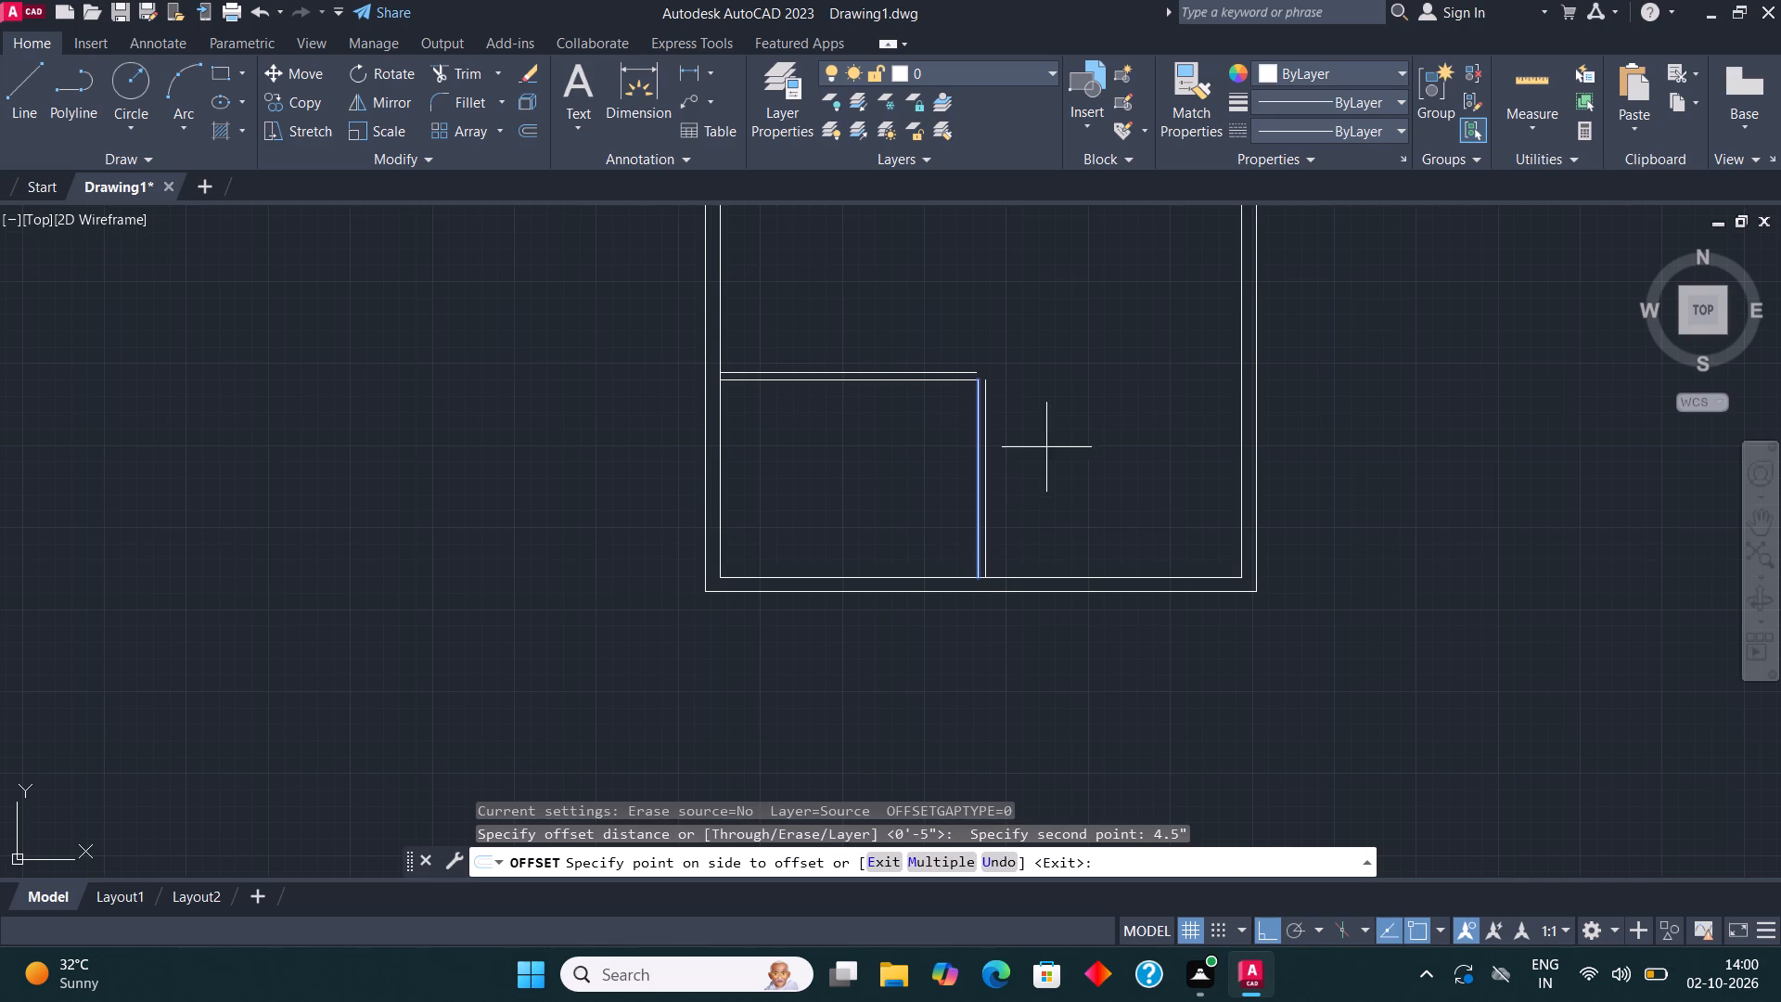
pyautogui.click(1041, 417)
# Fillet the lower west room's outer horizontal and vertical partition lines into a square corner.
pyautogui.click(458, 94)
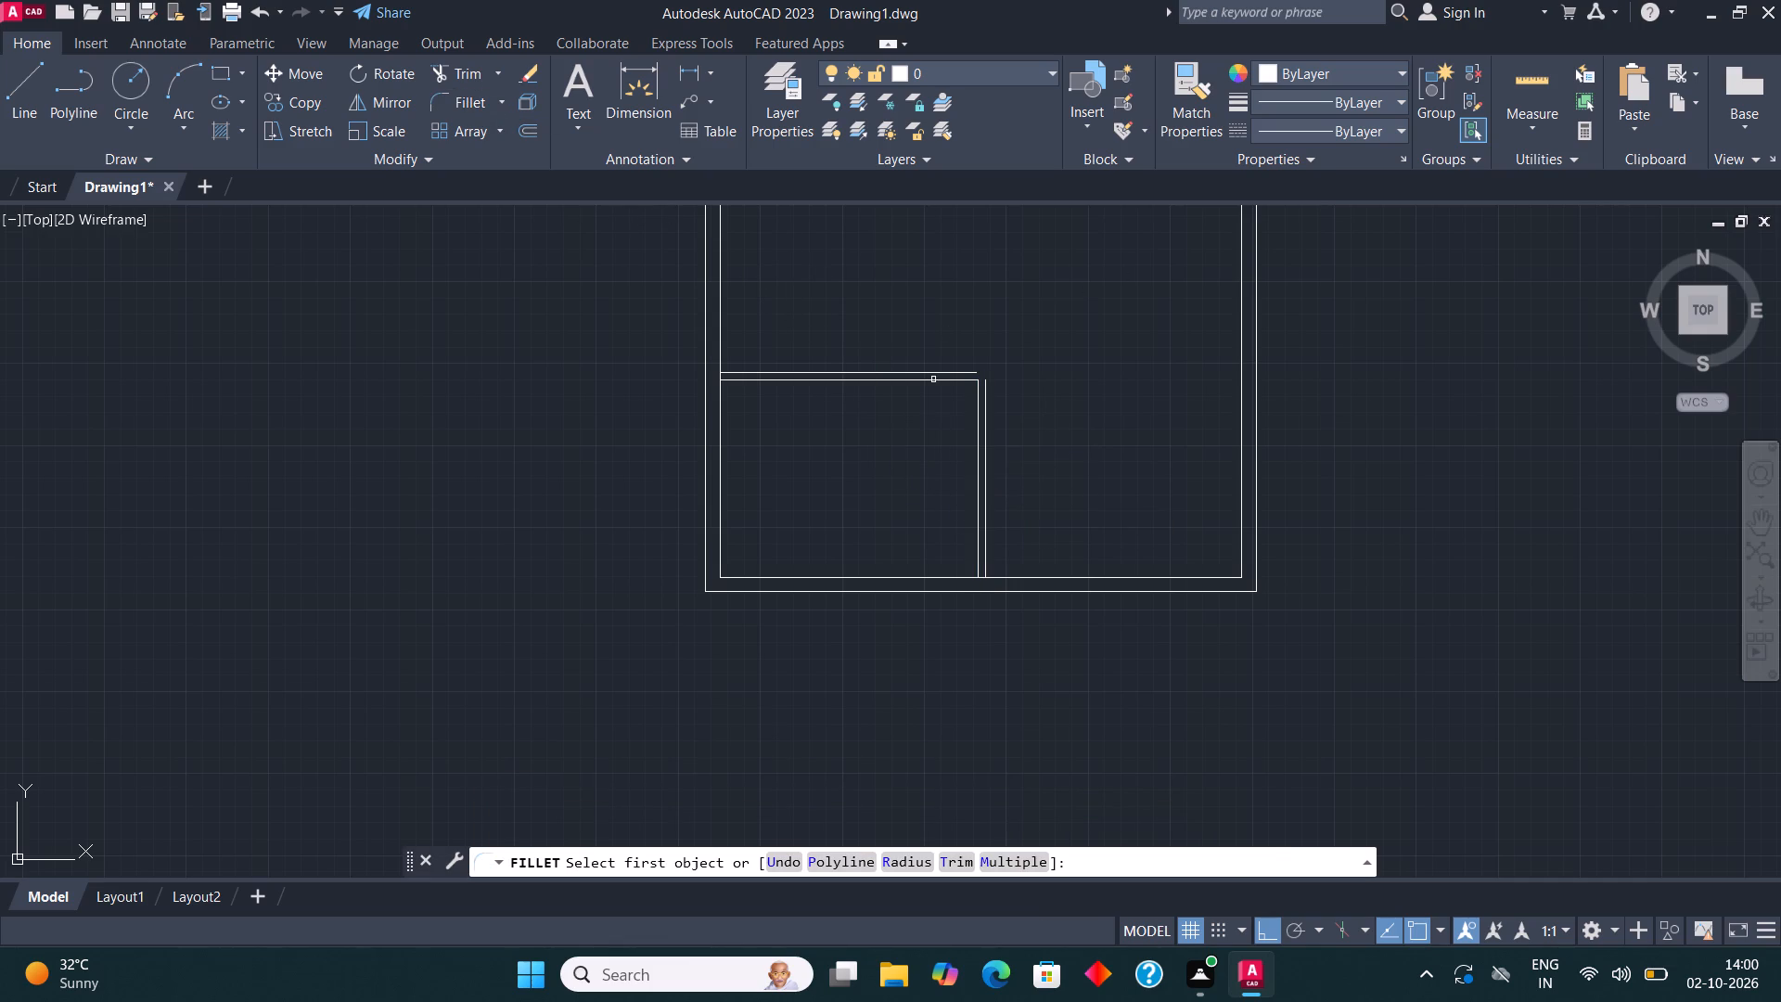
pyautogui.click(954, 373)
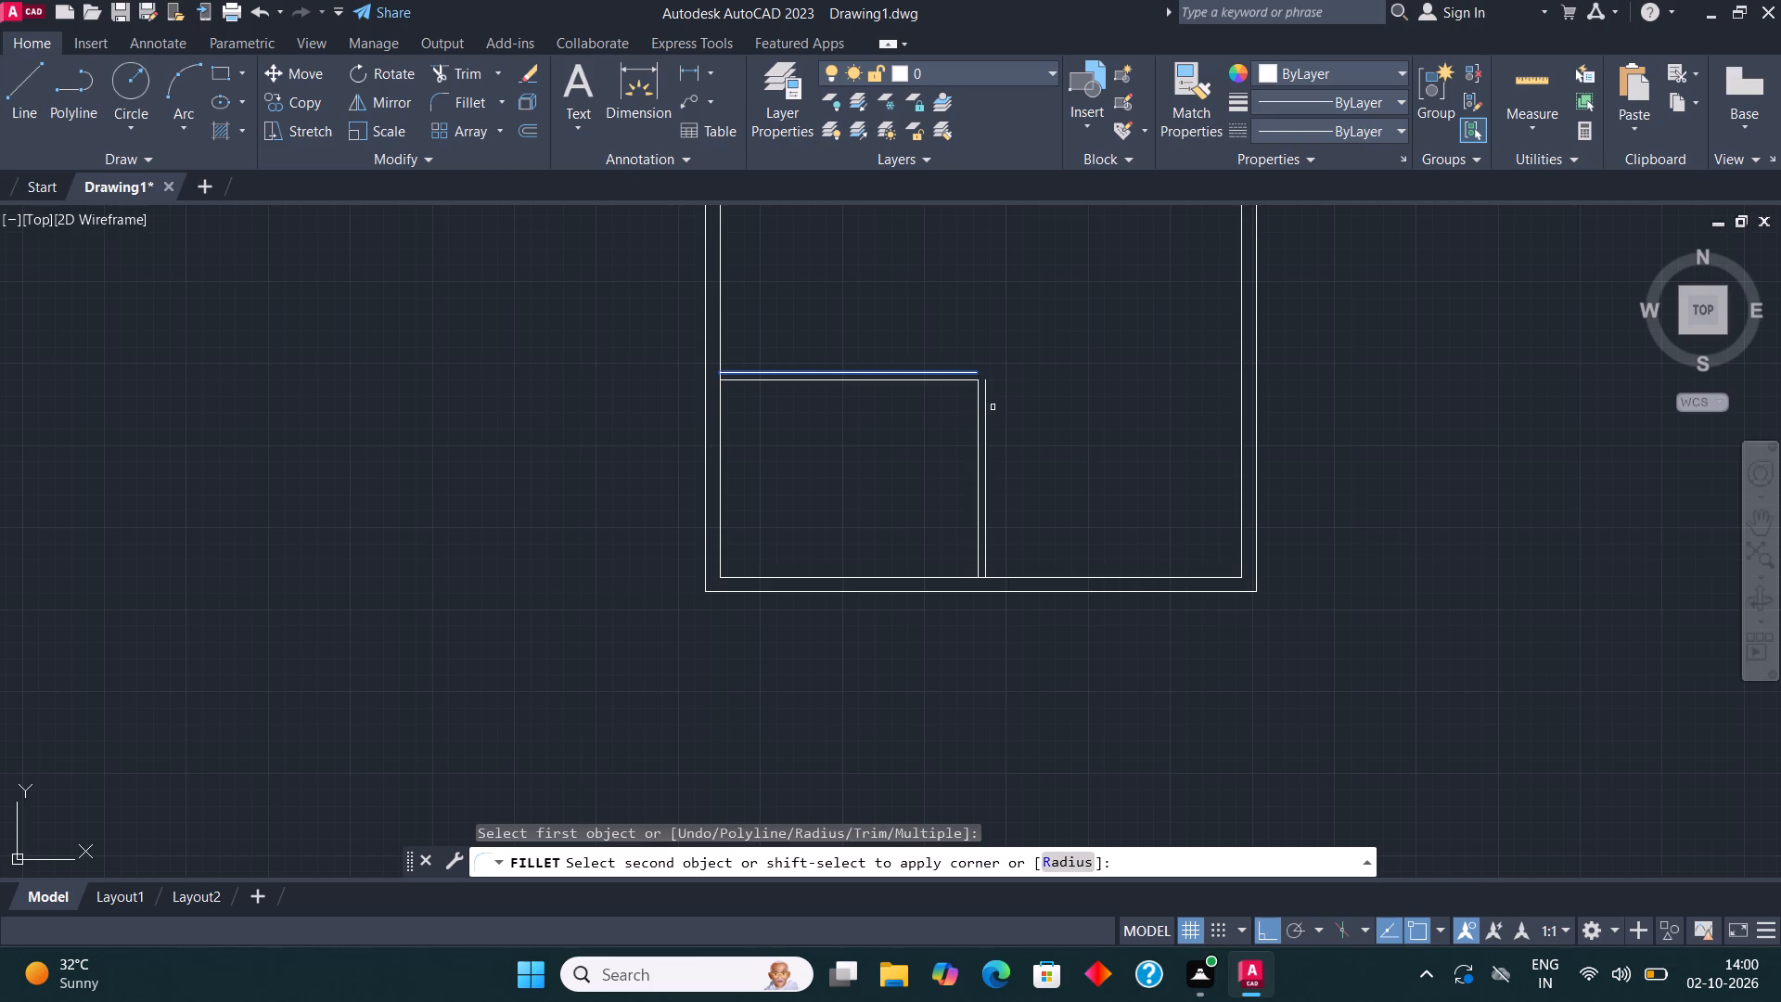
pyautogui.click(982, 403)
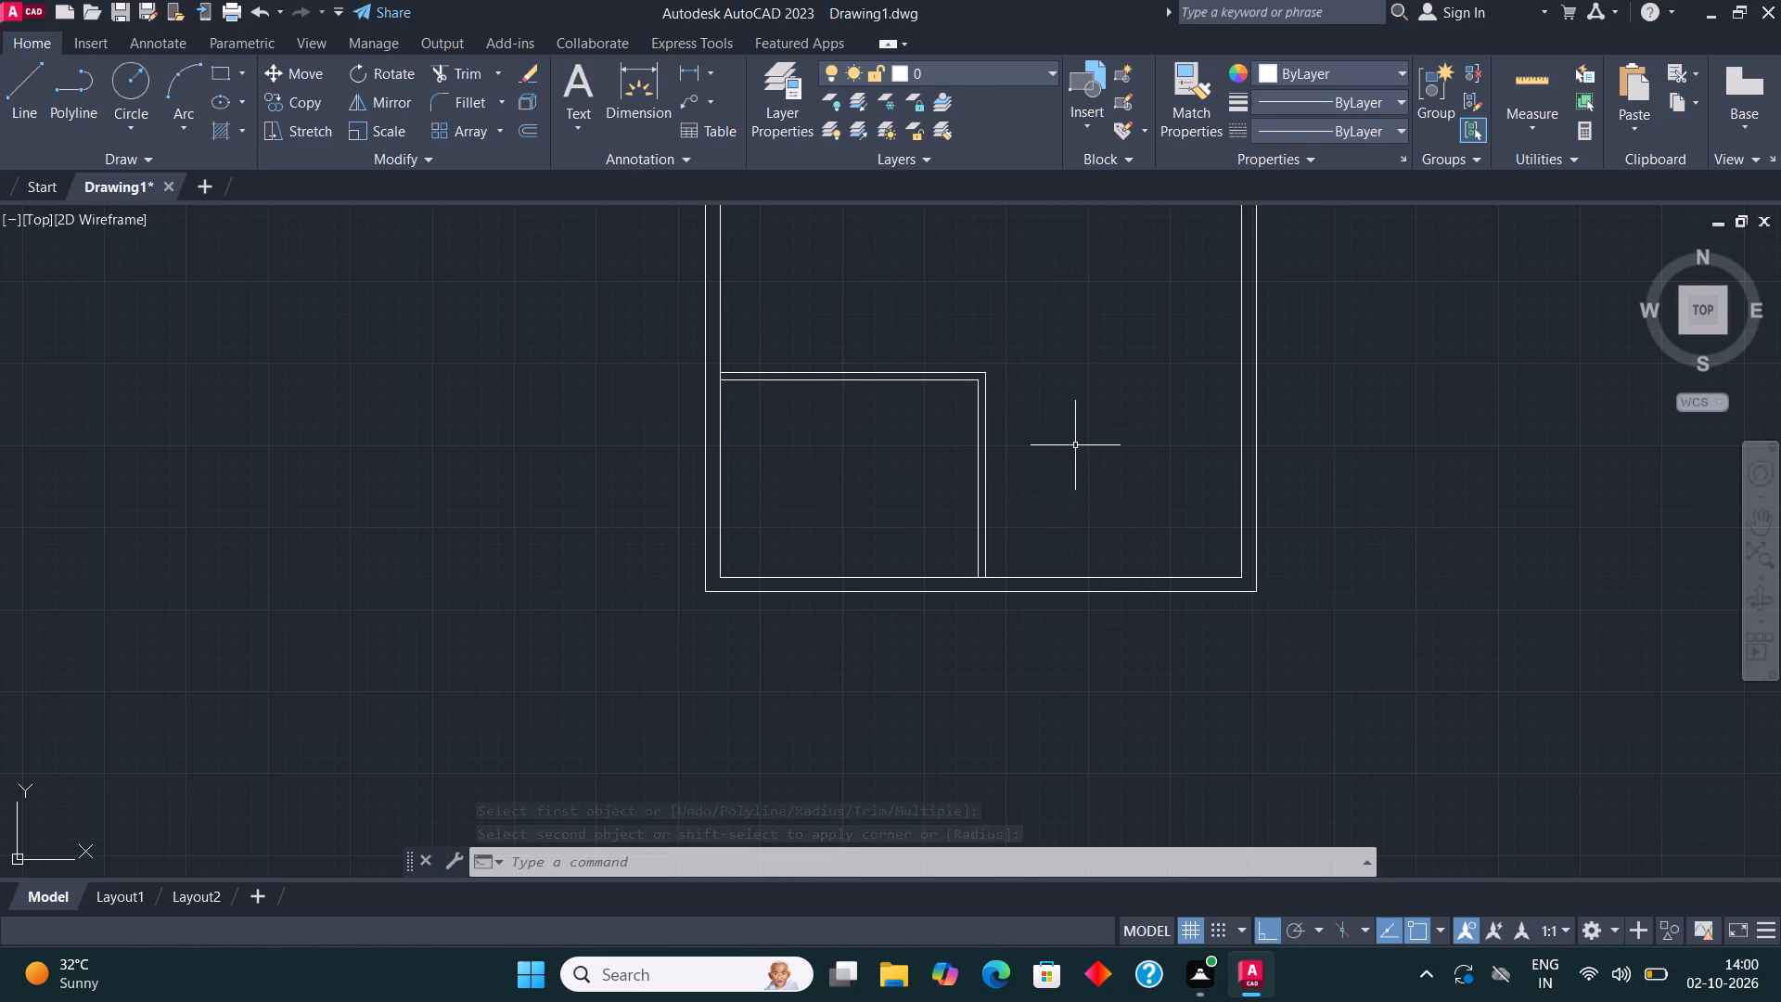
# Draw lines from the southeast inner wall corner: 12' up the east inner wall and west to align with the lower partition's inner vertical line.
pyautogui.moveTo(1067, 443); pyautogui.dragTo(902, 537, button='middle')
pyautogui.click(28, 84)
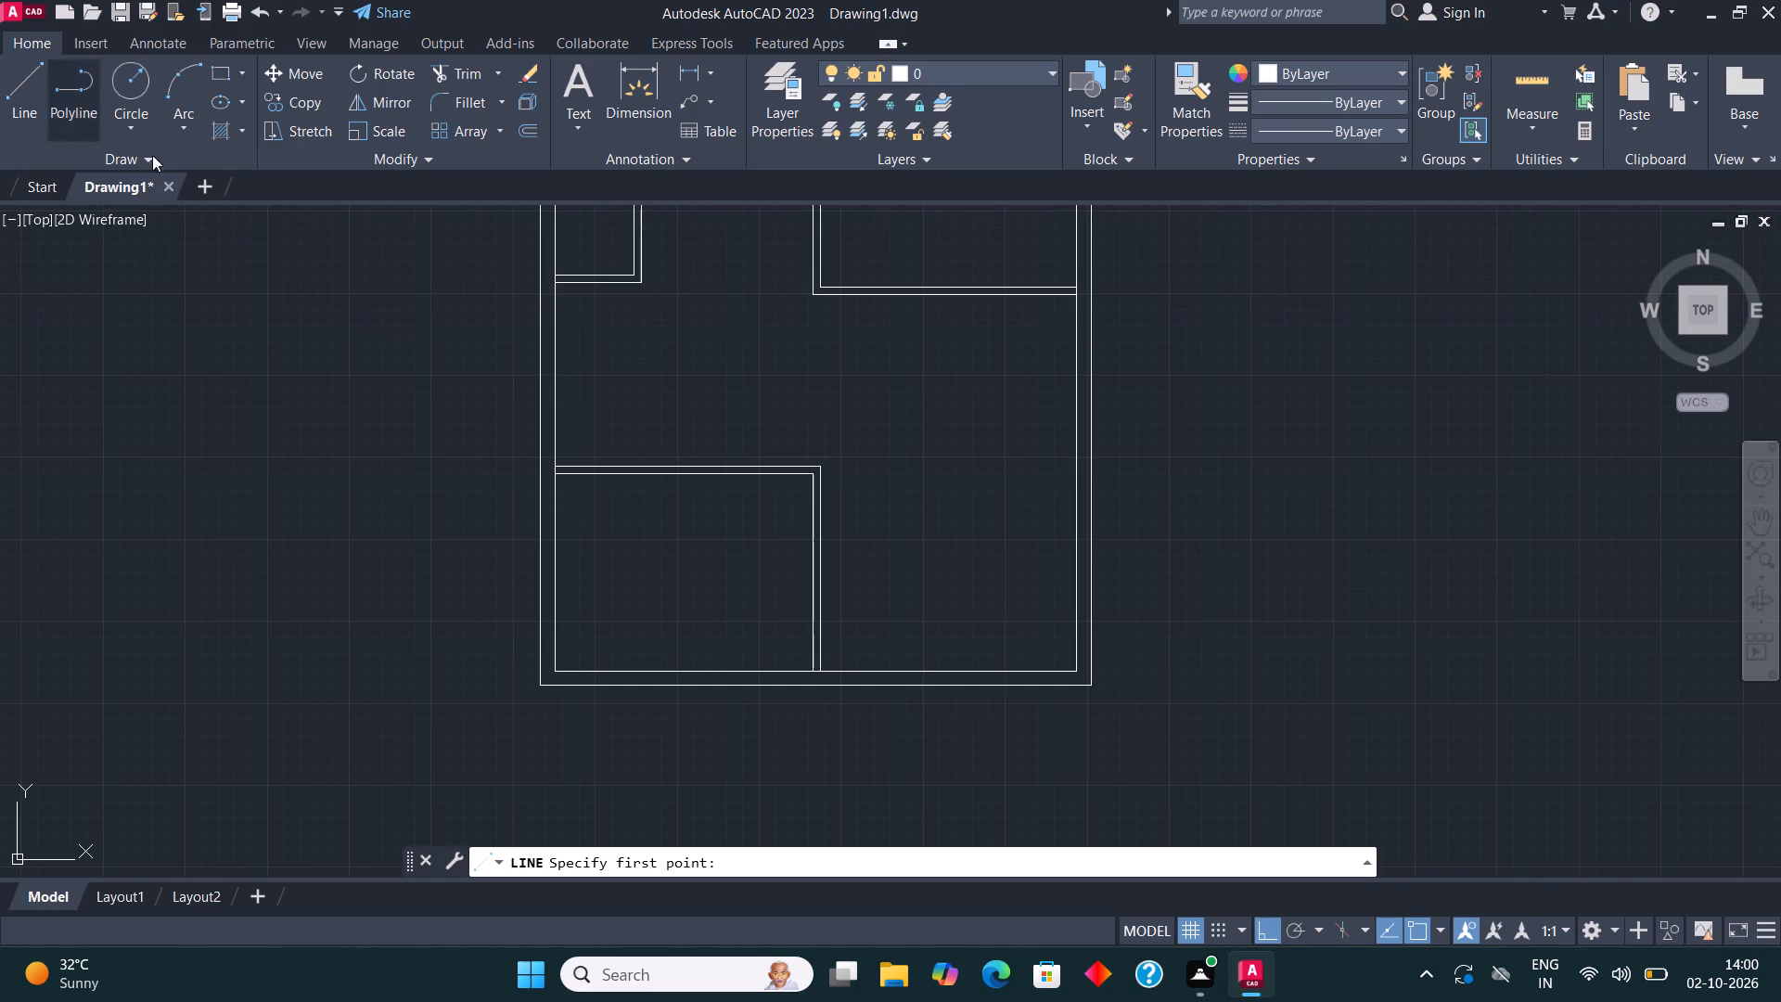
pyautogui.click(1073, 673)
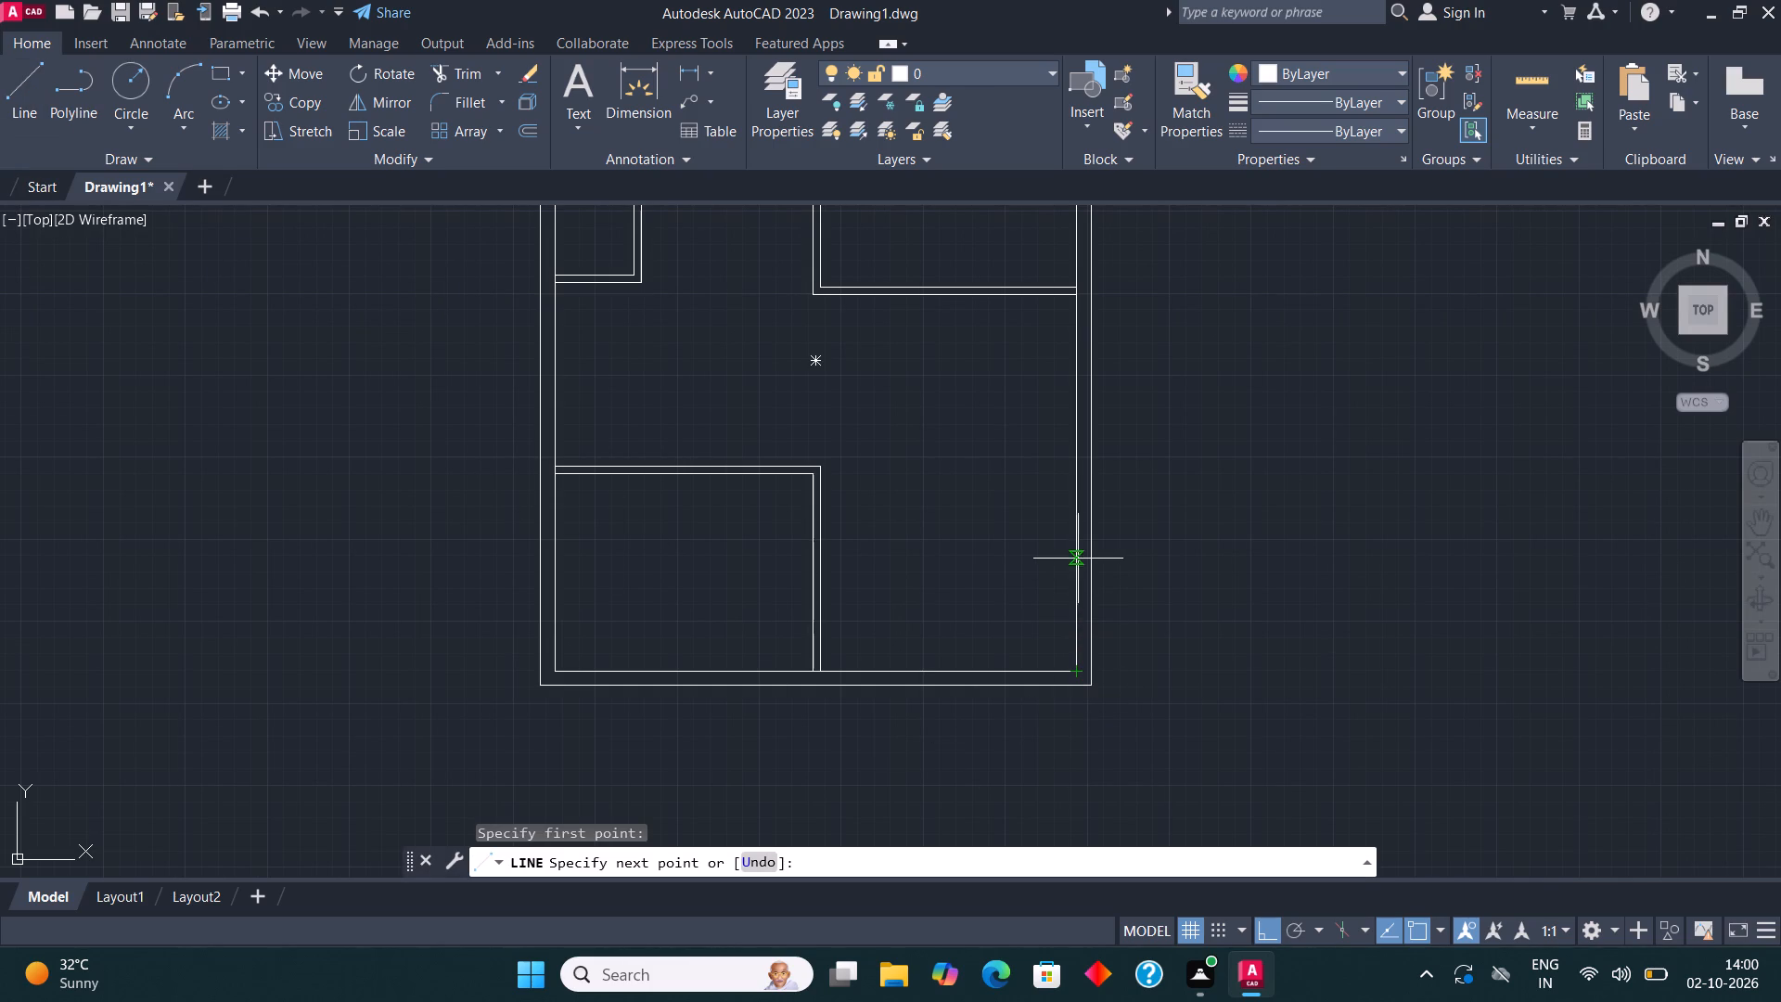
pyautogui.write("12'")
pyautogui.press('Return')
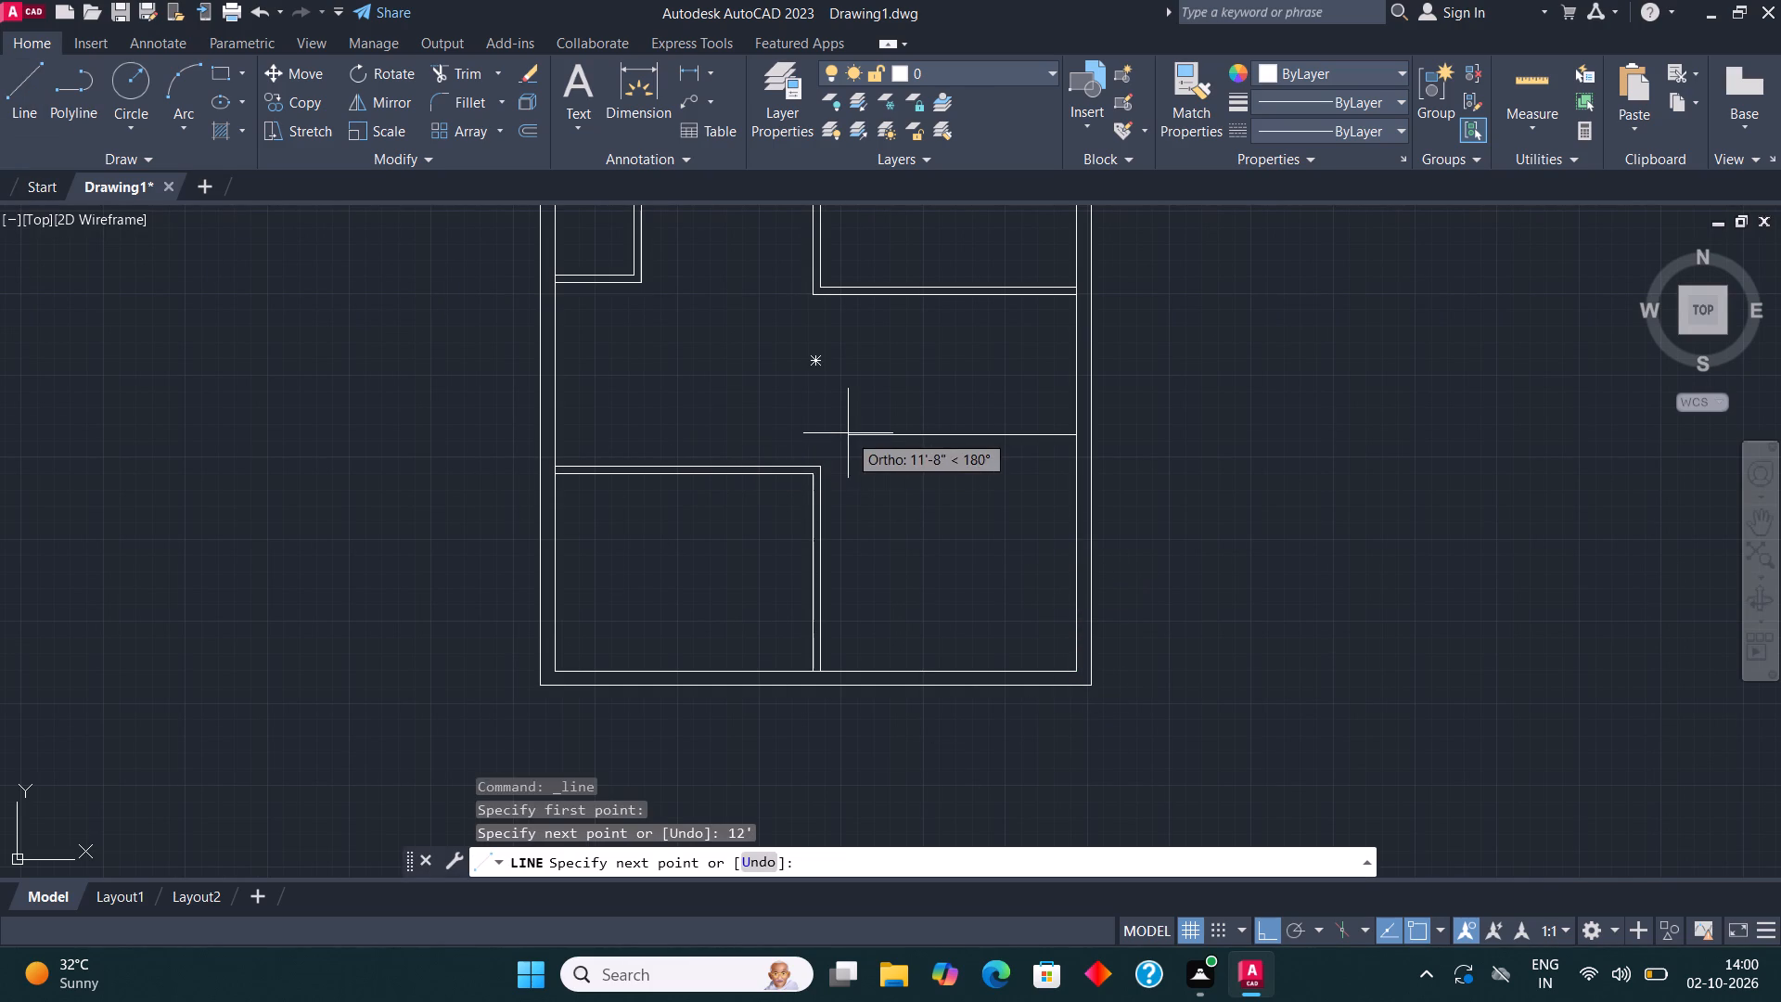
pyautogui.click(821, 450)
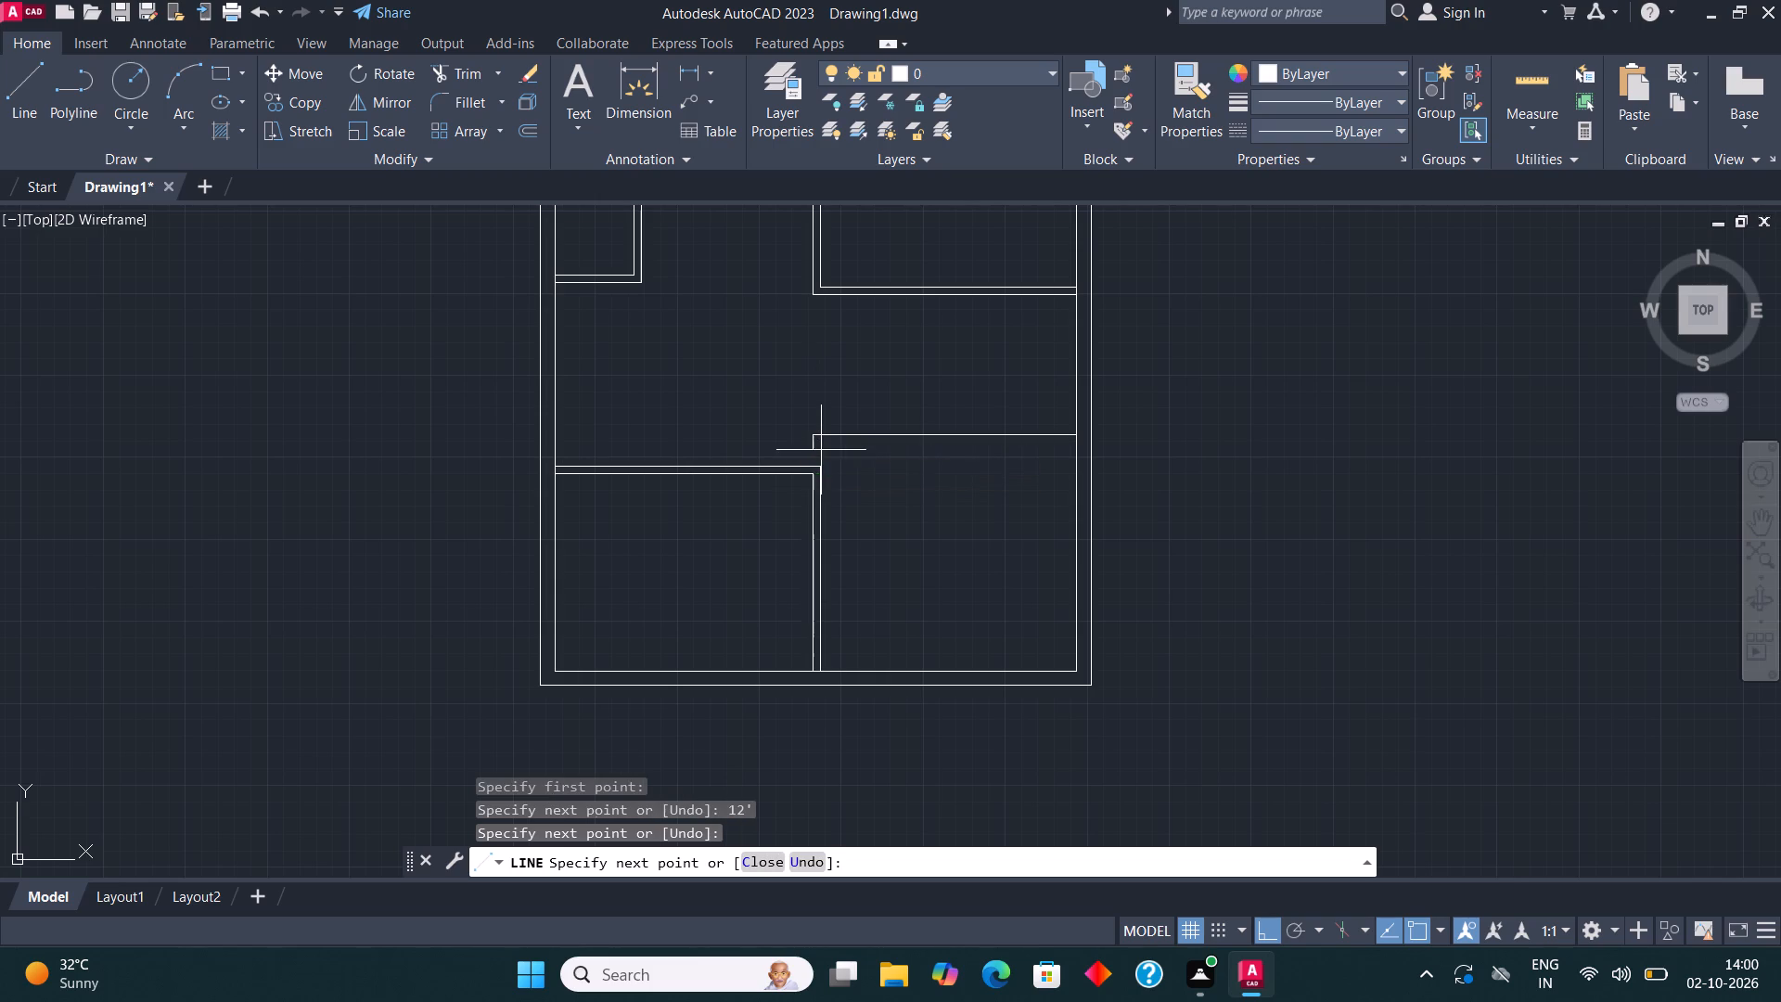
pyautogui.scroll(3, 788, 465)
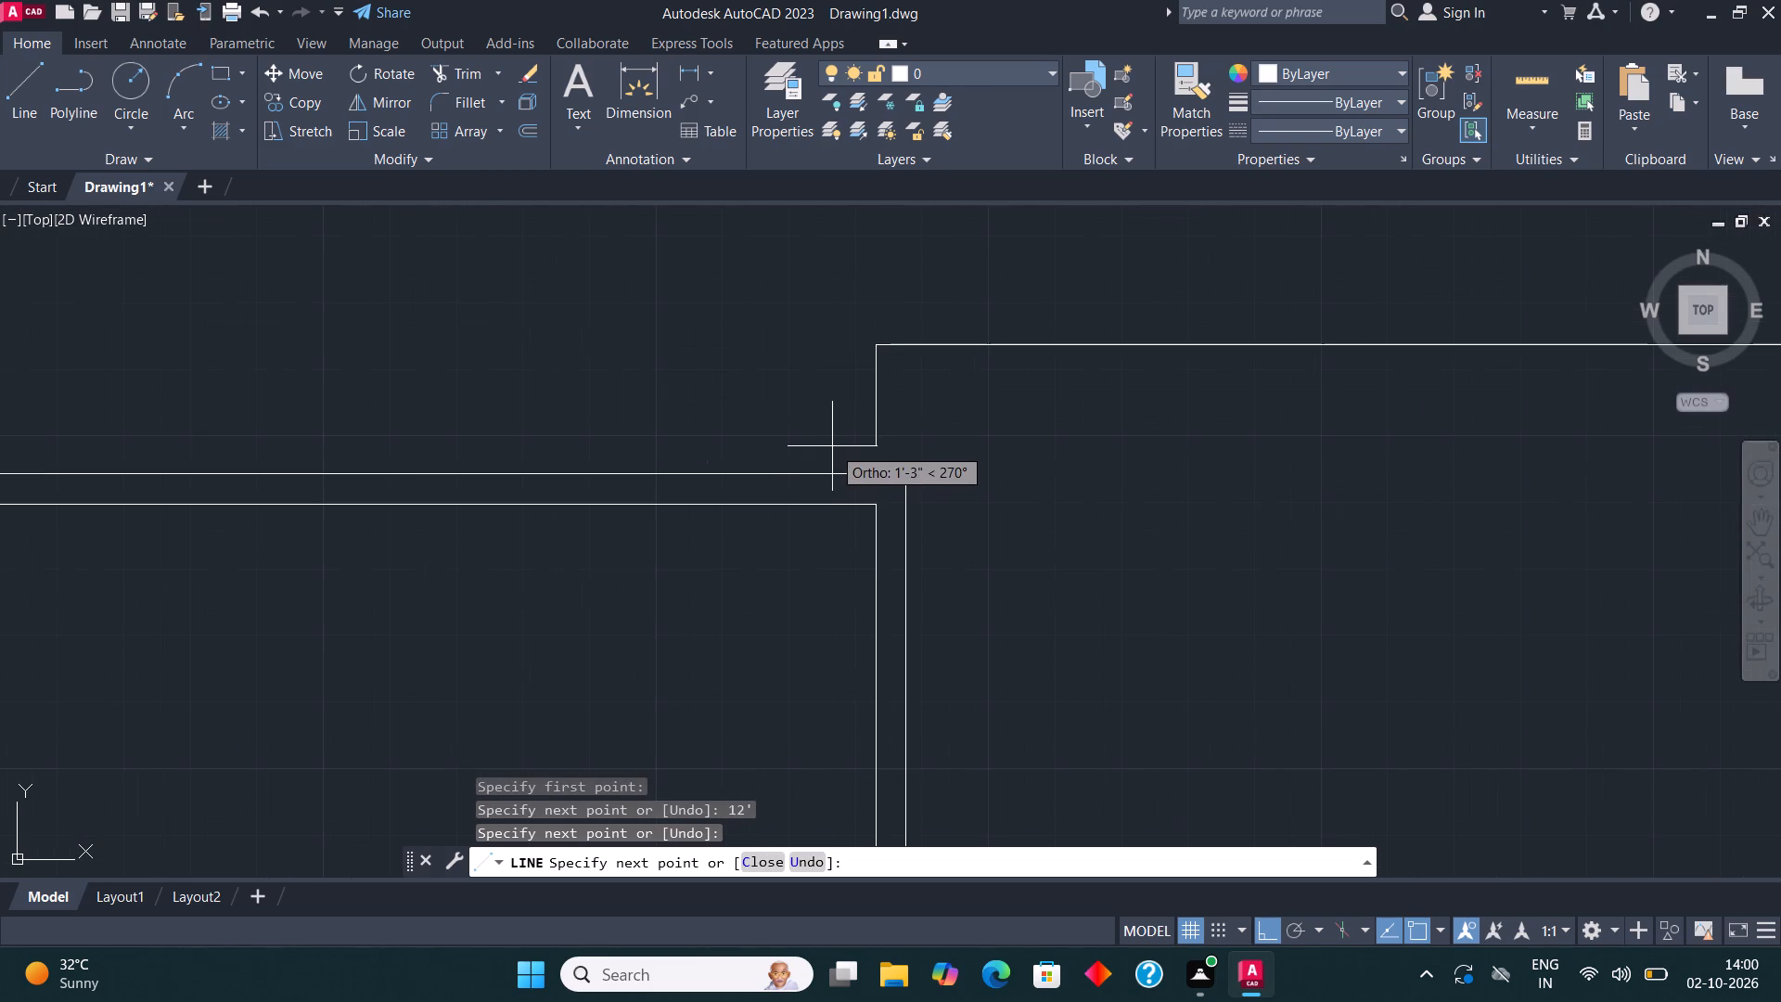
pyautogui.press('Escape')
# Draw a short vertical line up from the outer corner of the lower west room's partition.
pyautogui.scroll(1, 857, 431)
pyautogui.click(12, 103)
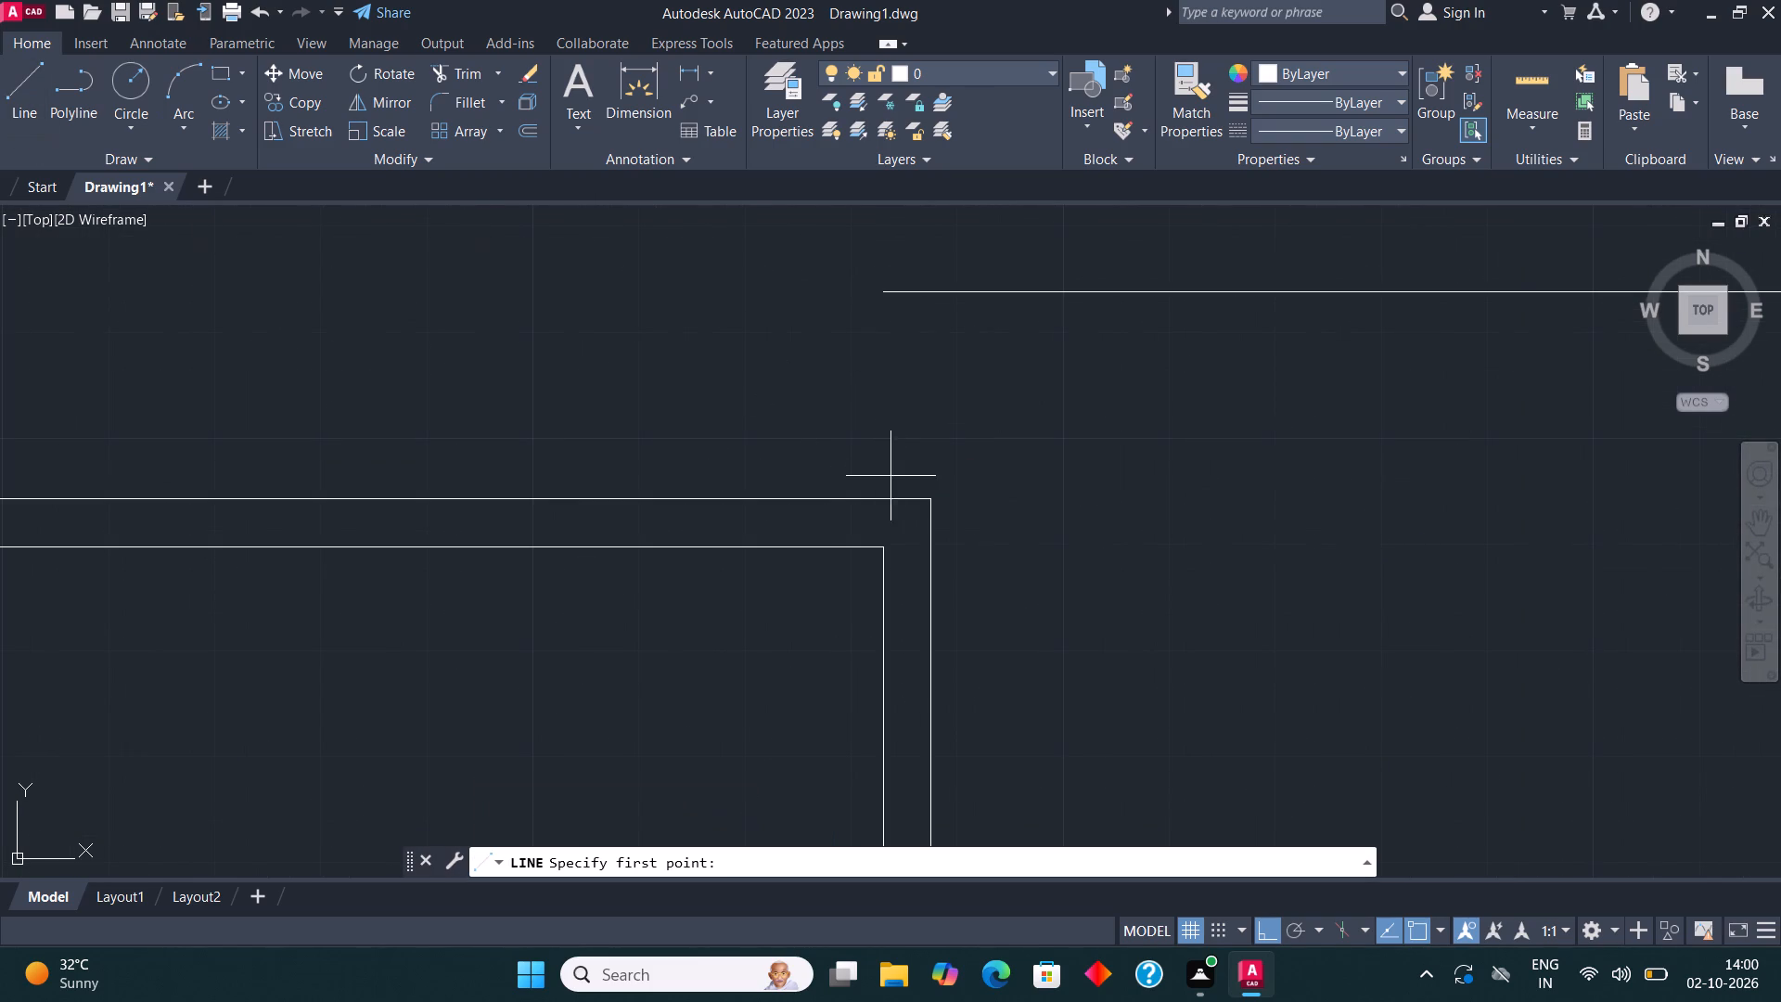
pyautogui.click(924, 495)
pyautogui.click(943, 358)
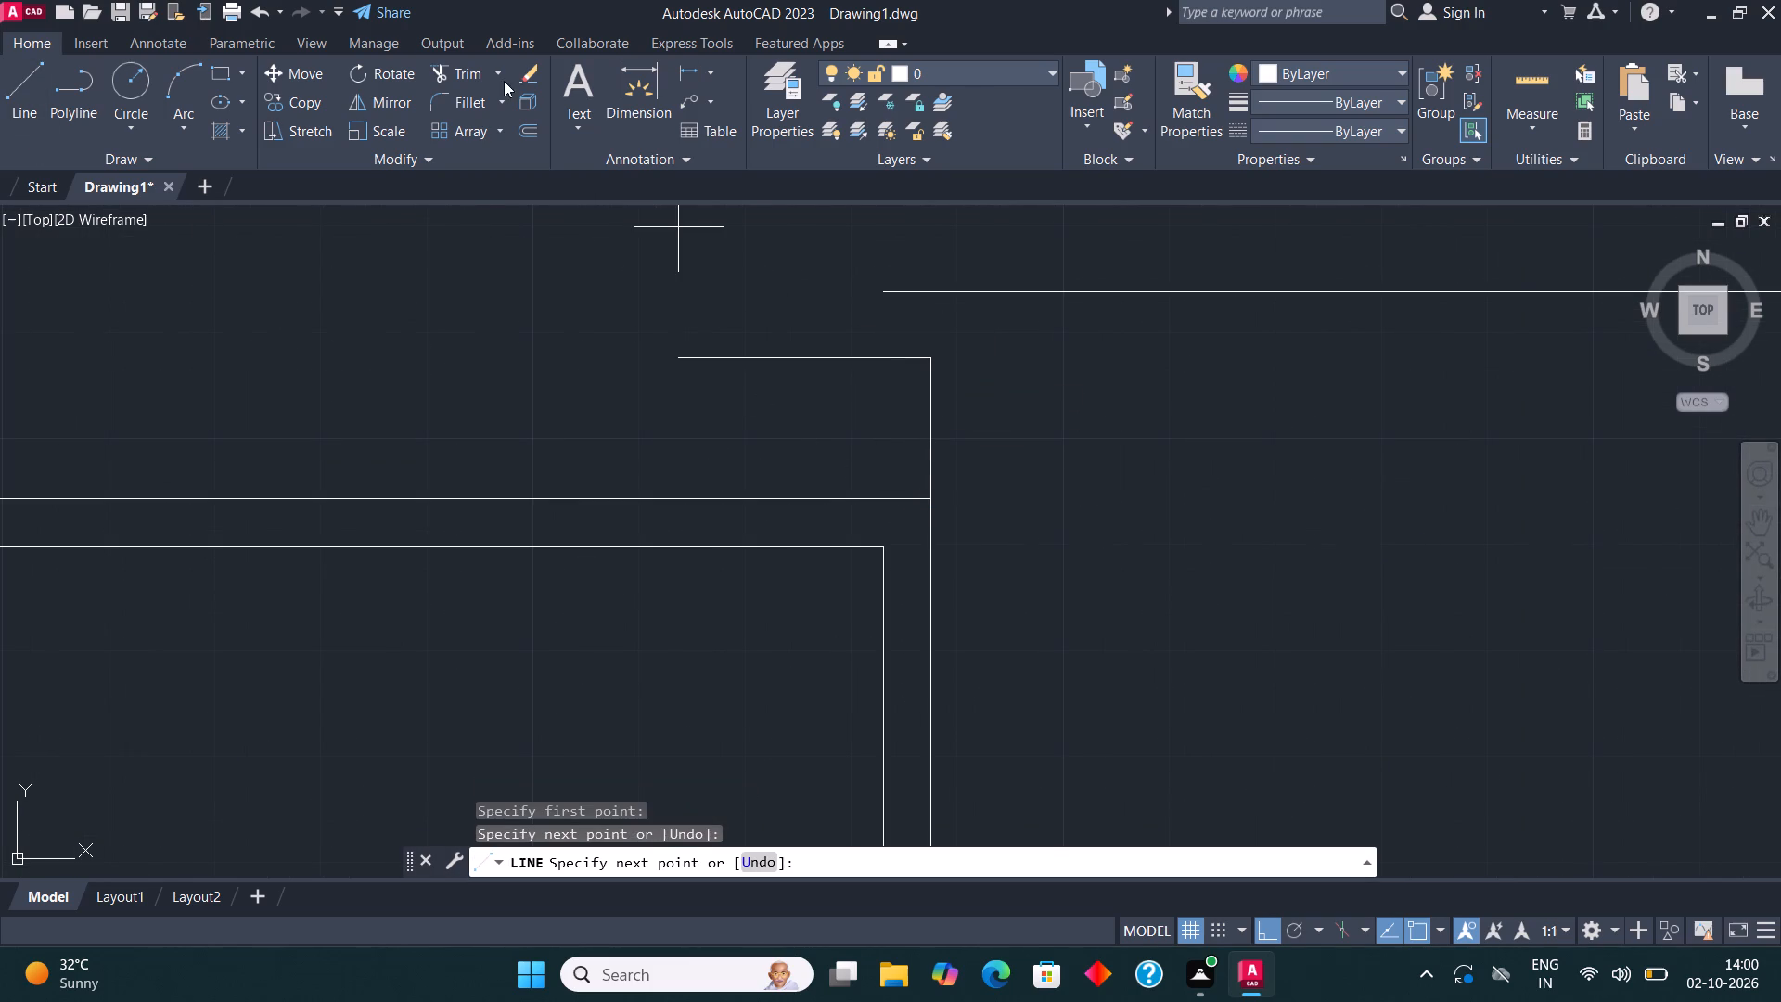
# Fillet the lower east room's upper horizontal line with the short vertical line into a square corner.
pyautogui.click(480, 101)
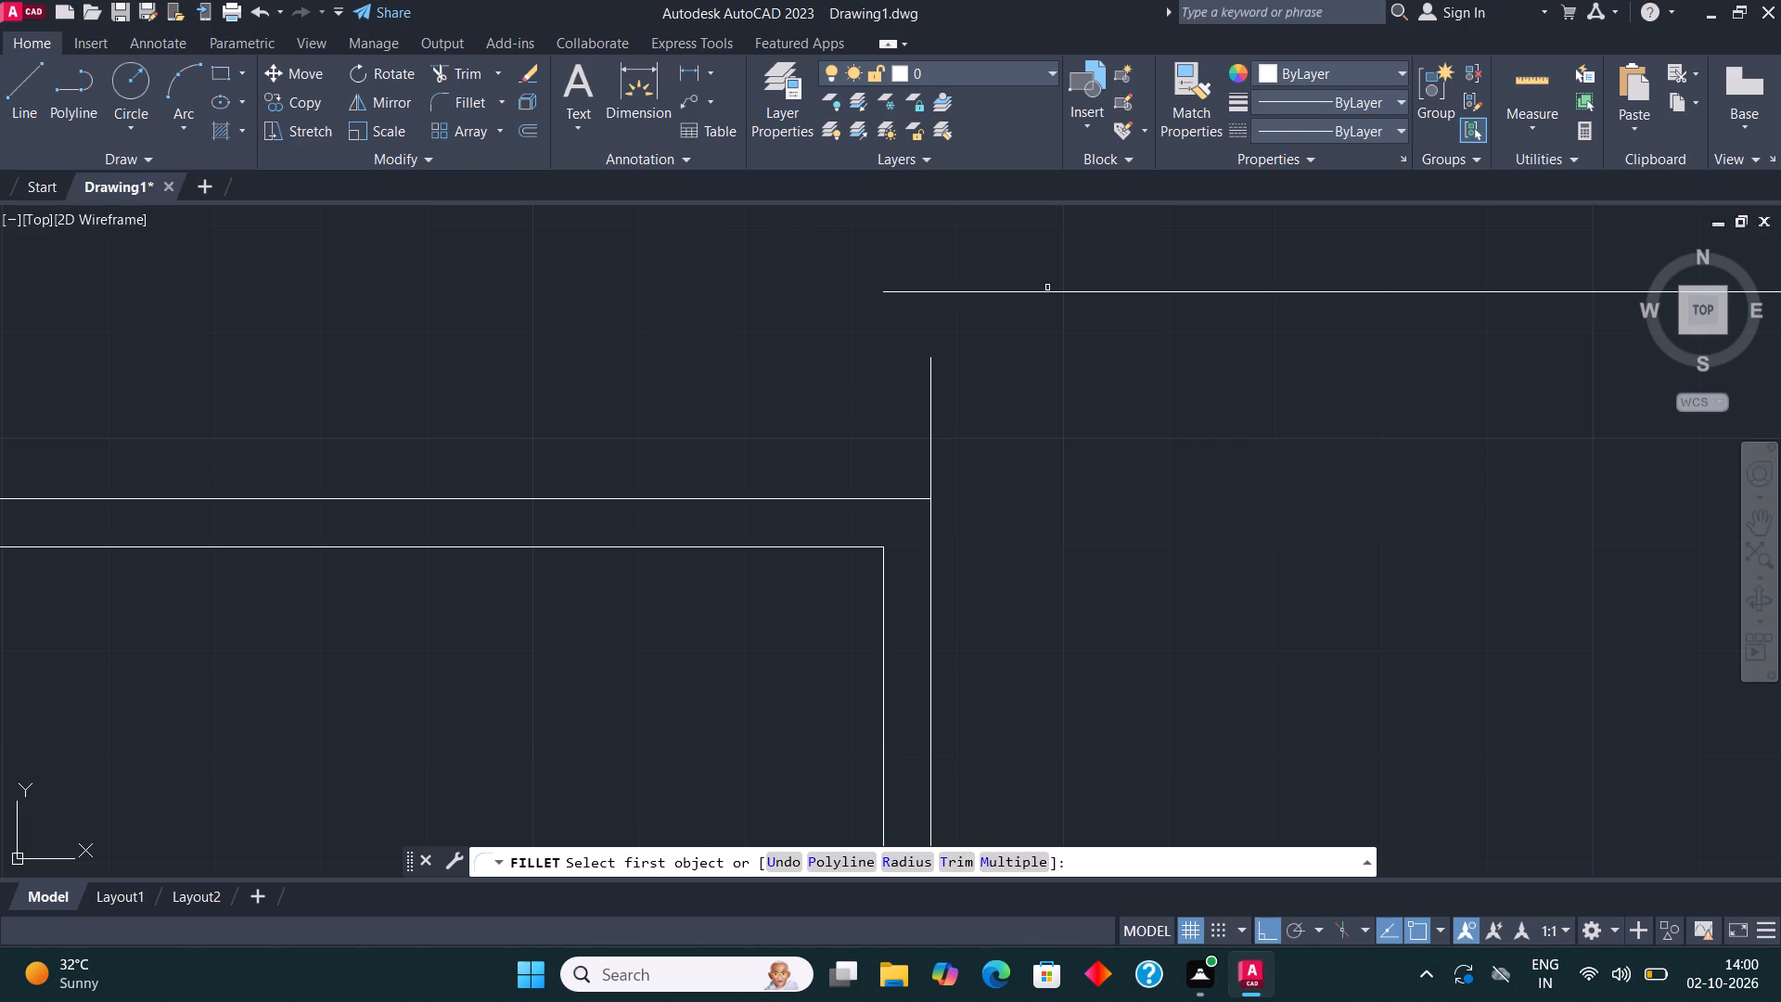
pyautogui.click(1050, 290)
pyautogui.click(931, 399)
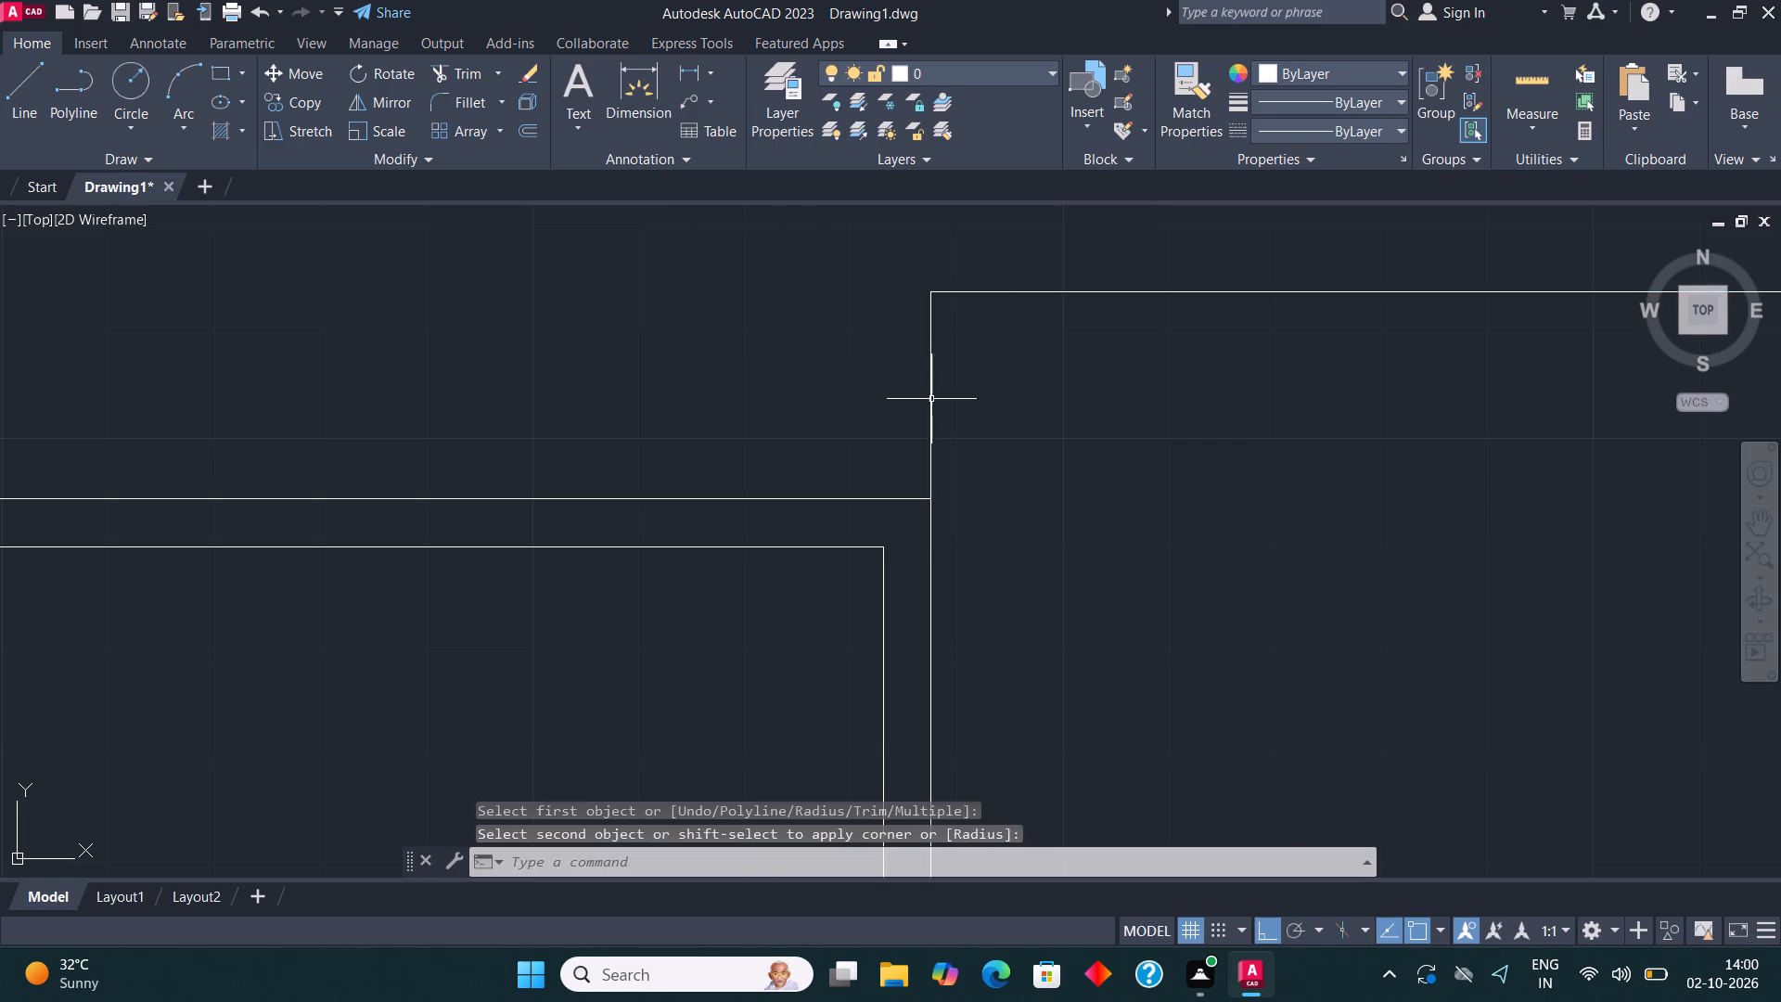
# Offset the lower east room's upper horizontal line 4.5" to the north and its short vertical line 4.5" to the west.
pyautogui.scroll(-3, 815, 441)
pyautogui.moveTo(1161, 441); pyautogui.dragTo(1144, 437, button='middle')
pyautogui.scroll(-1, 1113, 456)
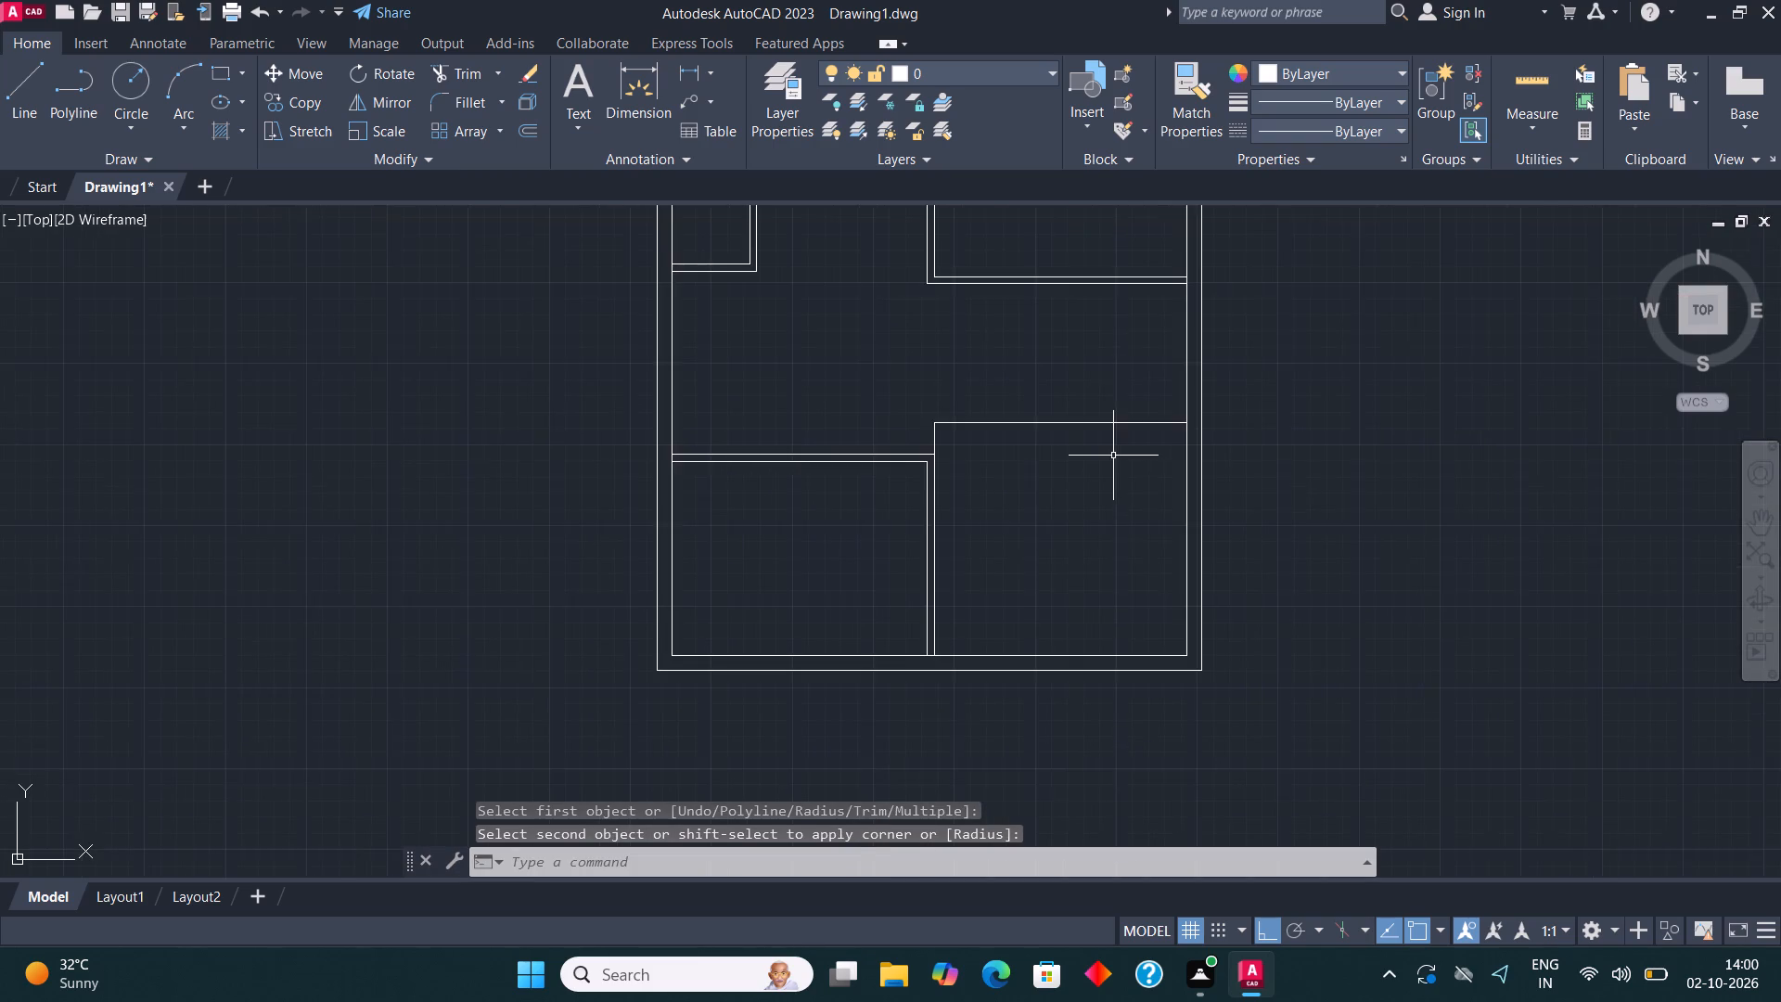
pyautogui.moveTo(1112, 457); pyautogui.dragTo(1058, 554, button='middle')
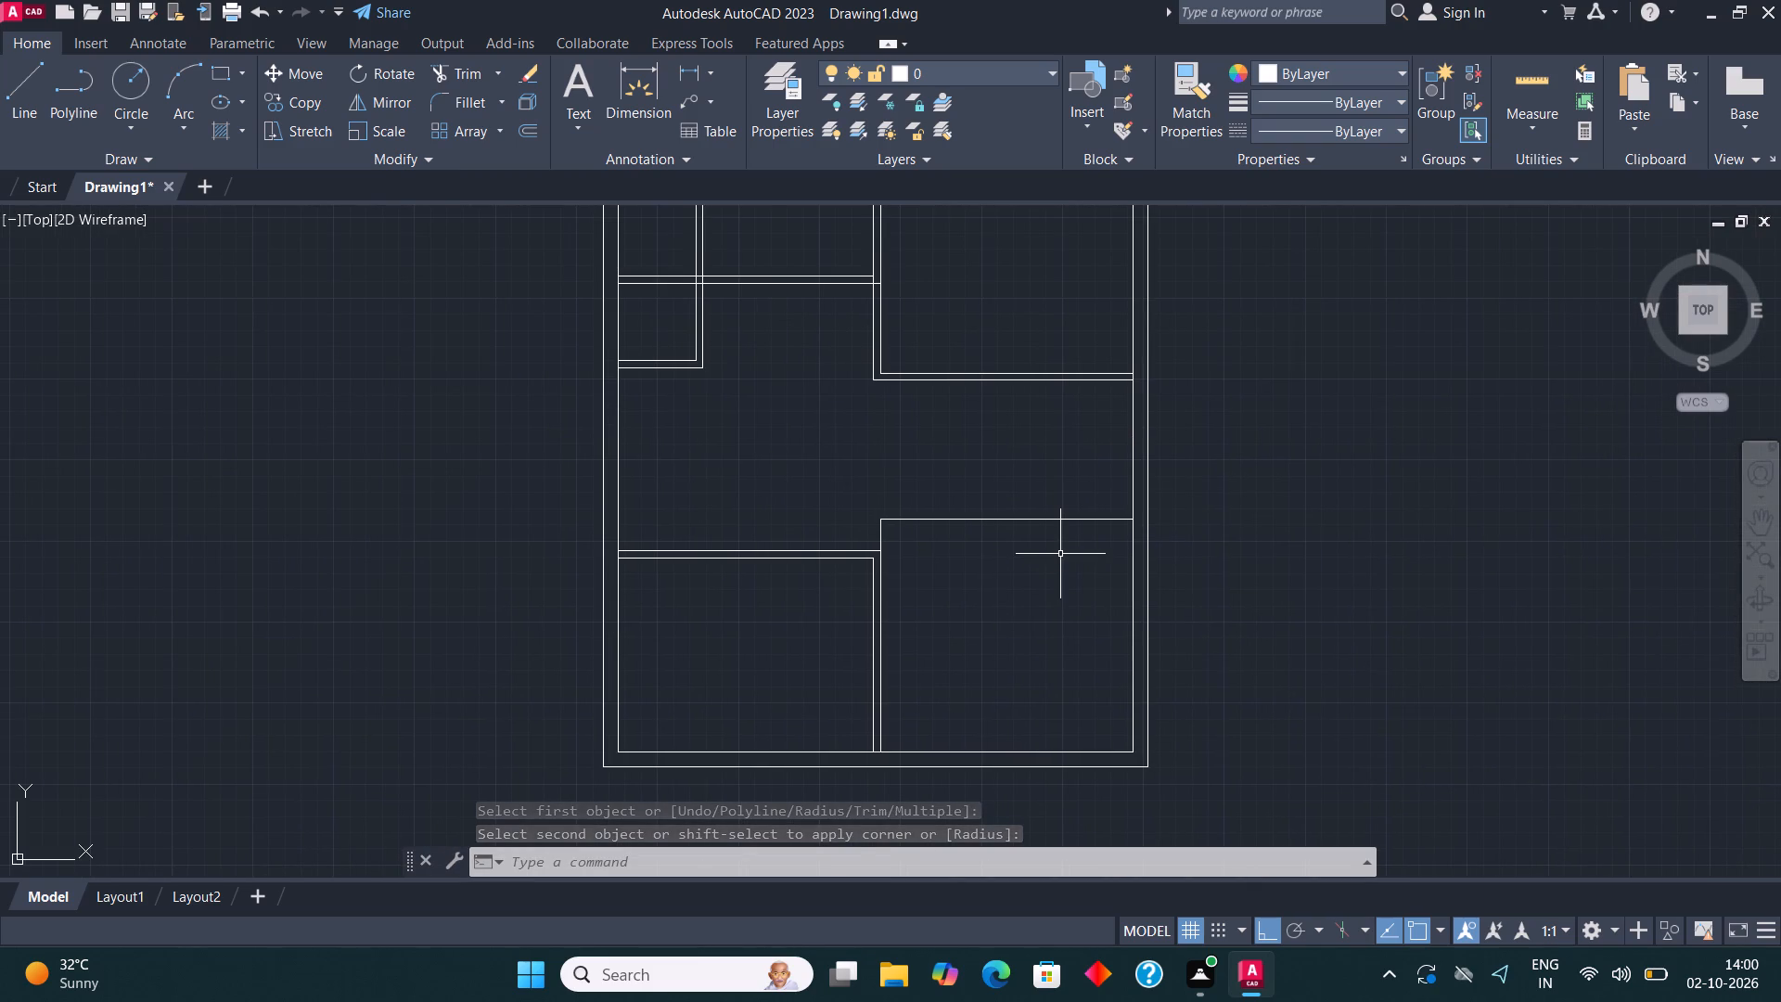
pyautogui.scroll(1, 934, 514)
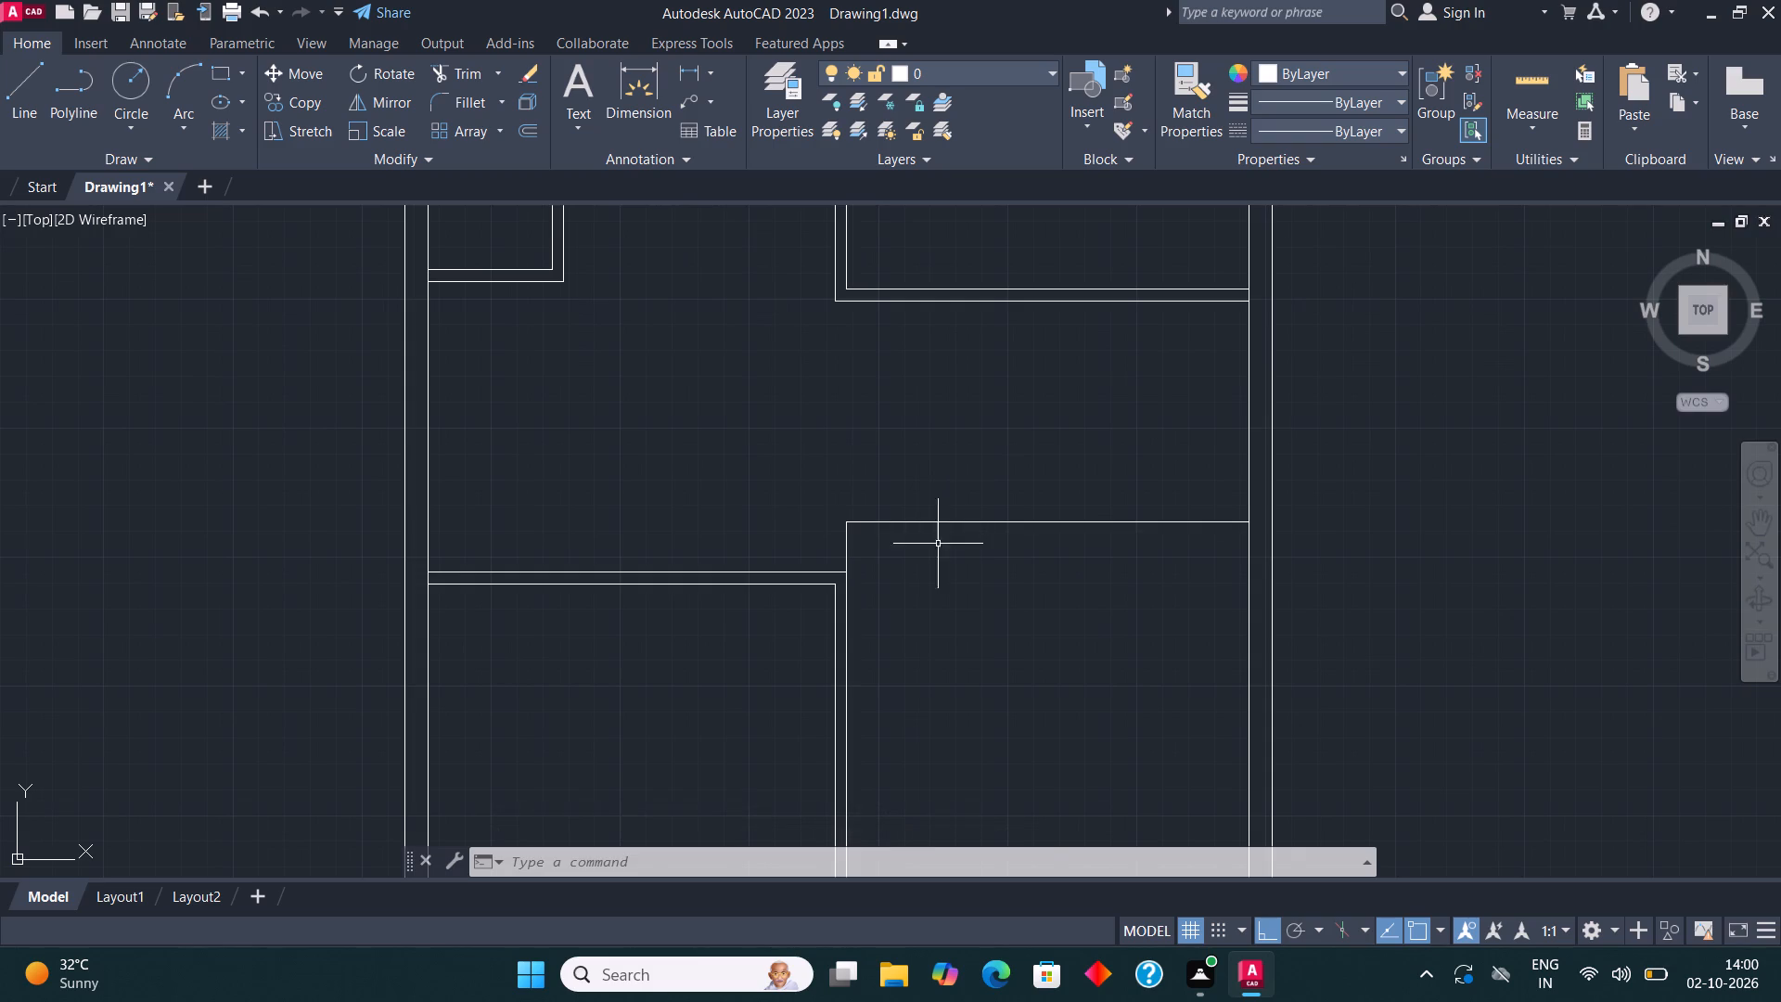
pyautogui.moveTo(940, 543); pyautogui.dragTo(926, 521)
pyautogui.click(835, 502)
pyautogui.click(526, 135)
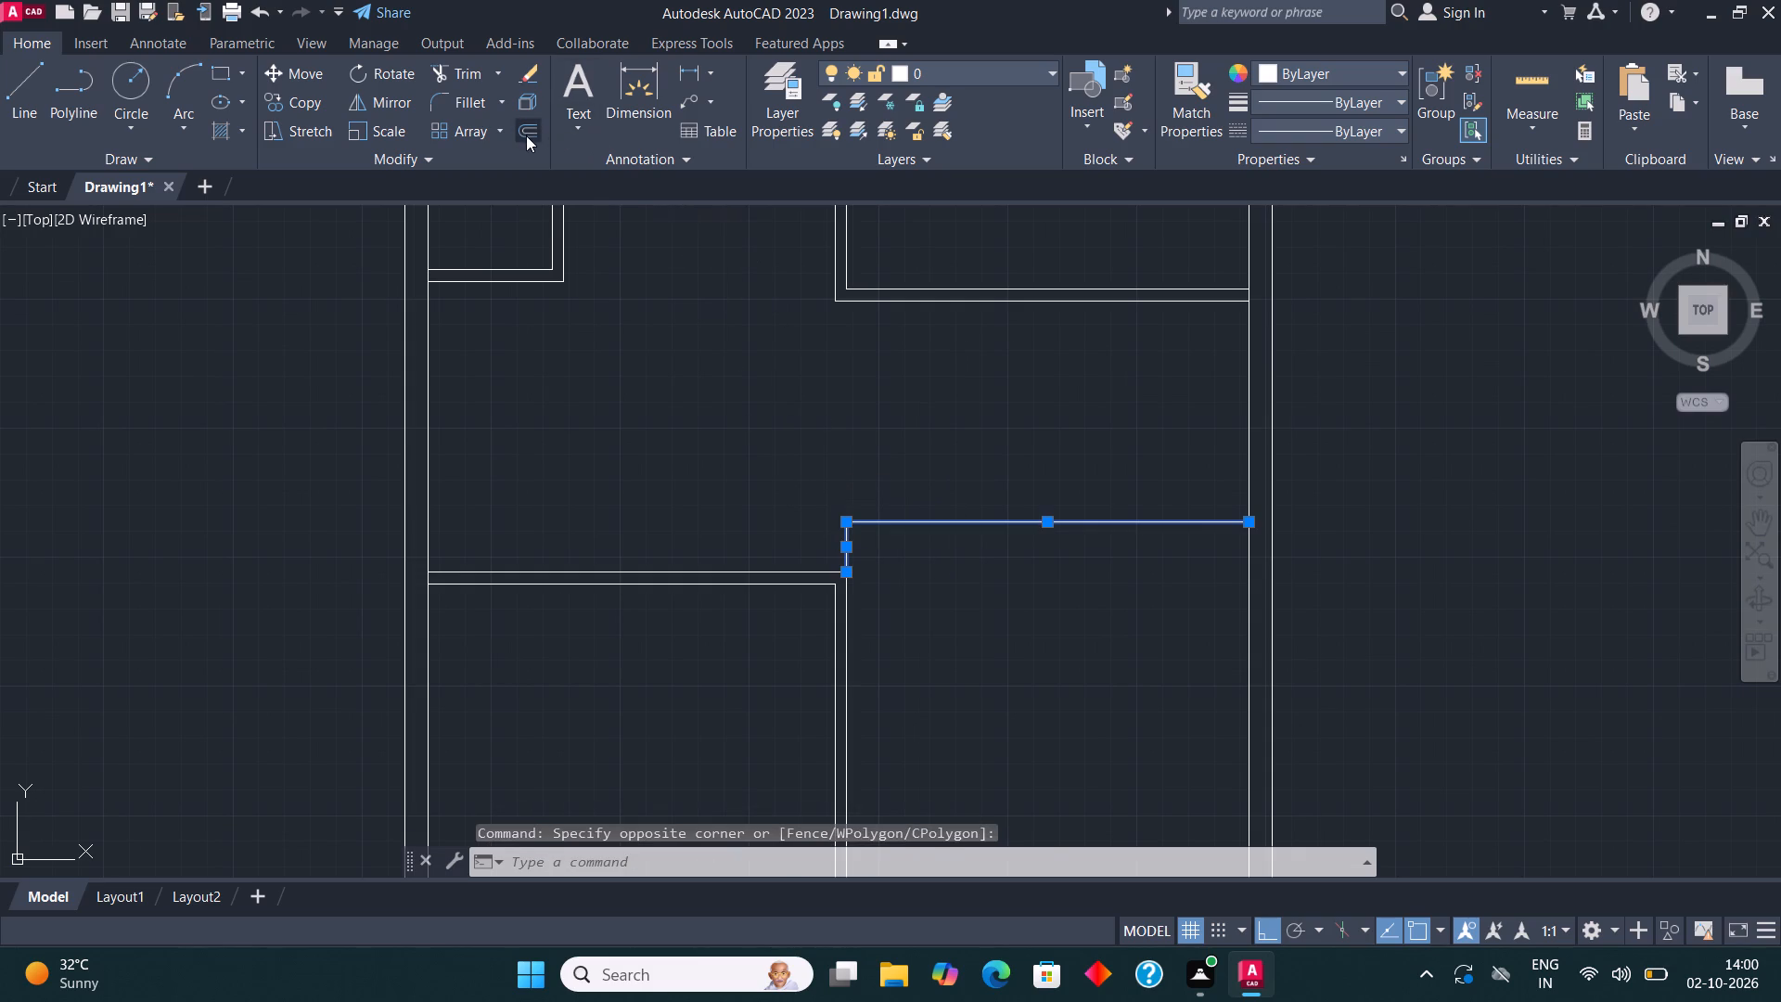
pyautogui.click(967, 520)
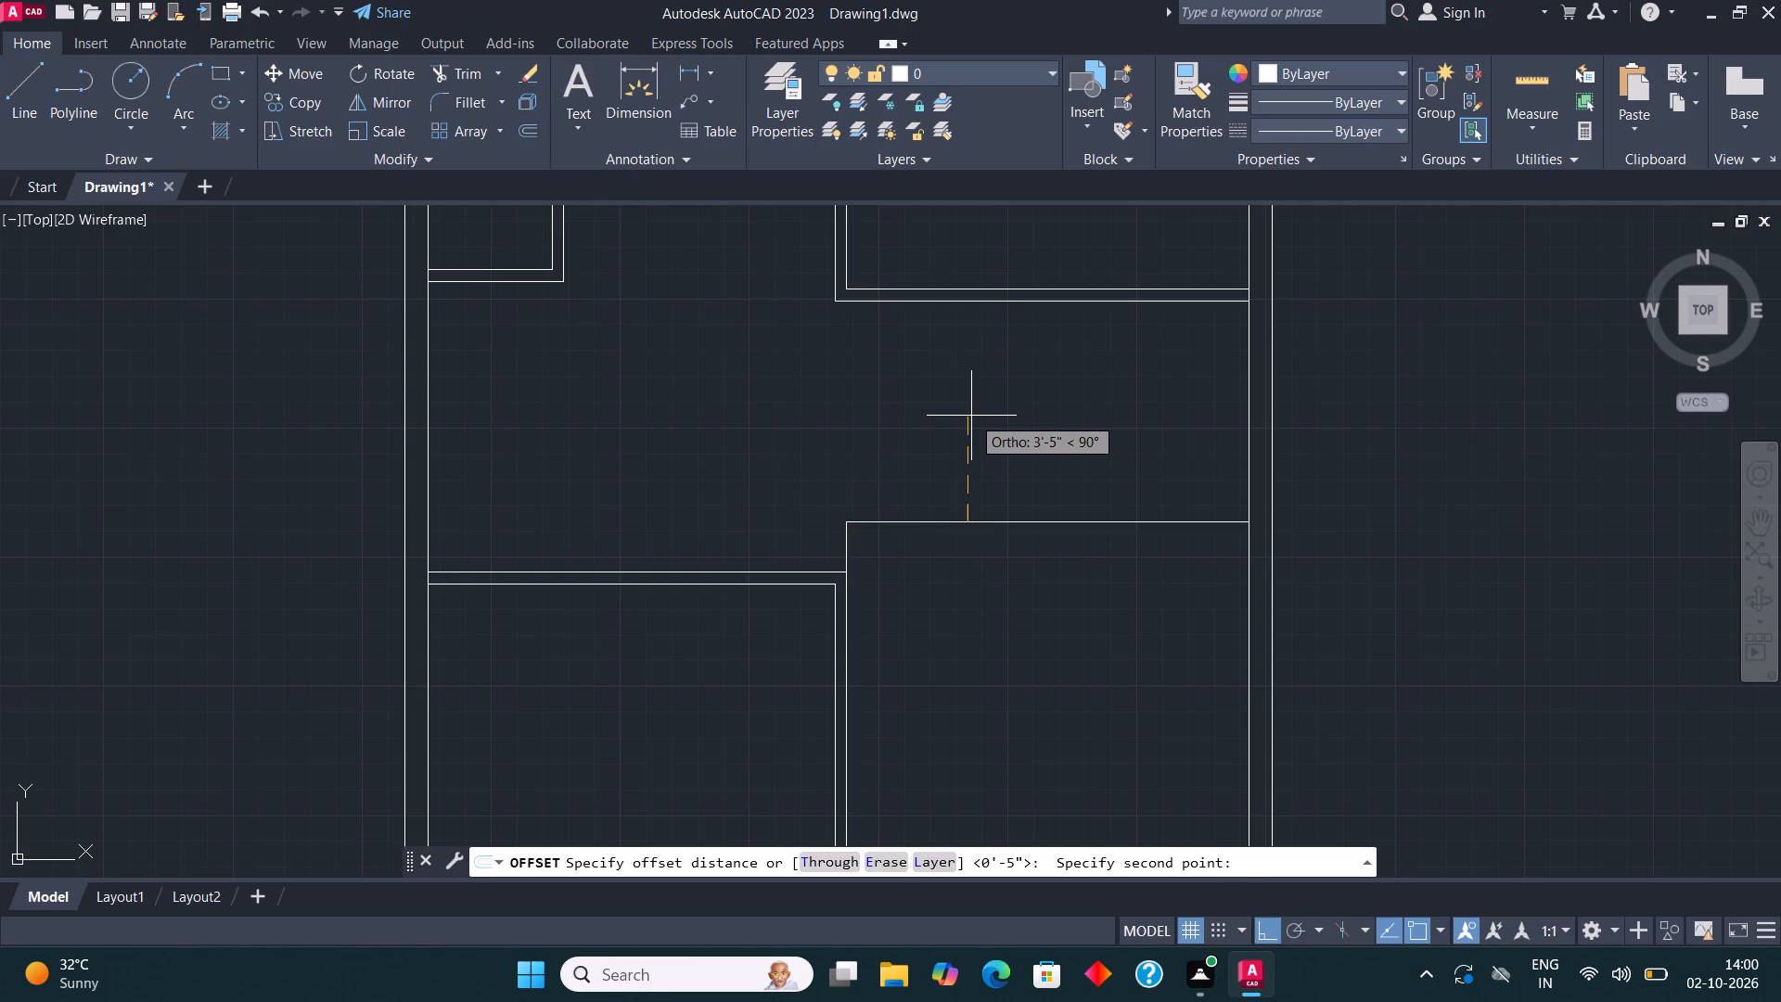
pyautogui.write('4.5"')
pyautogui.press('Return')
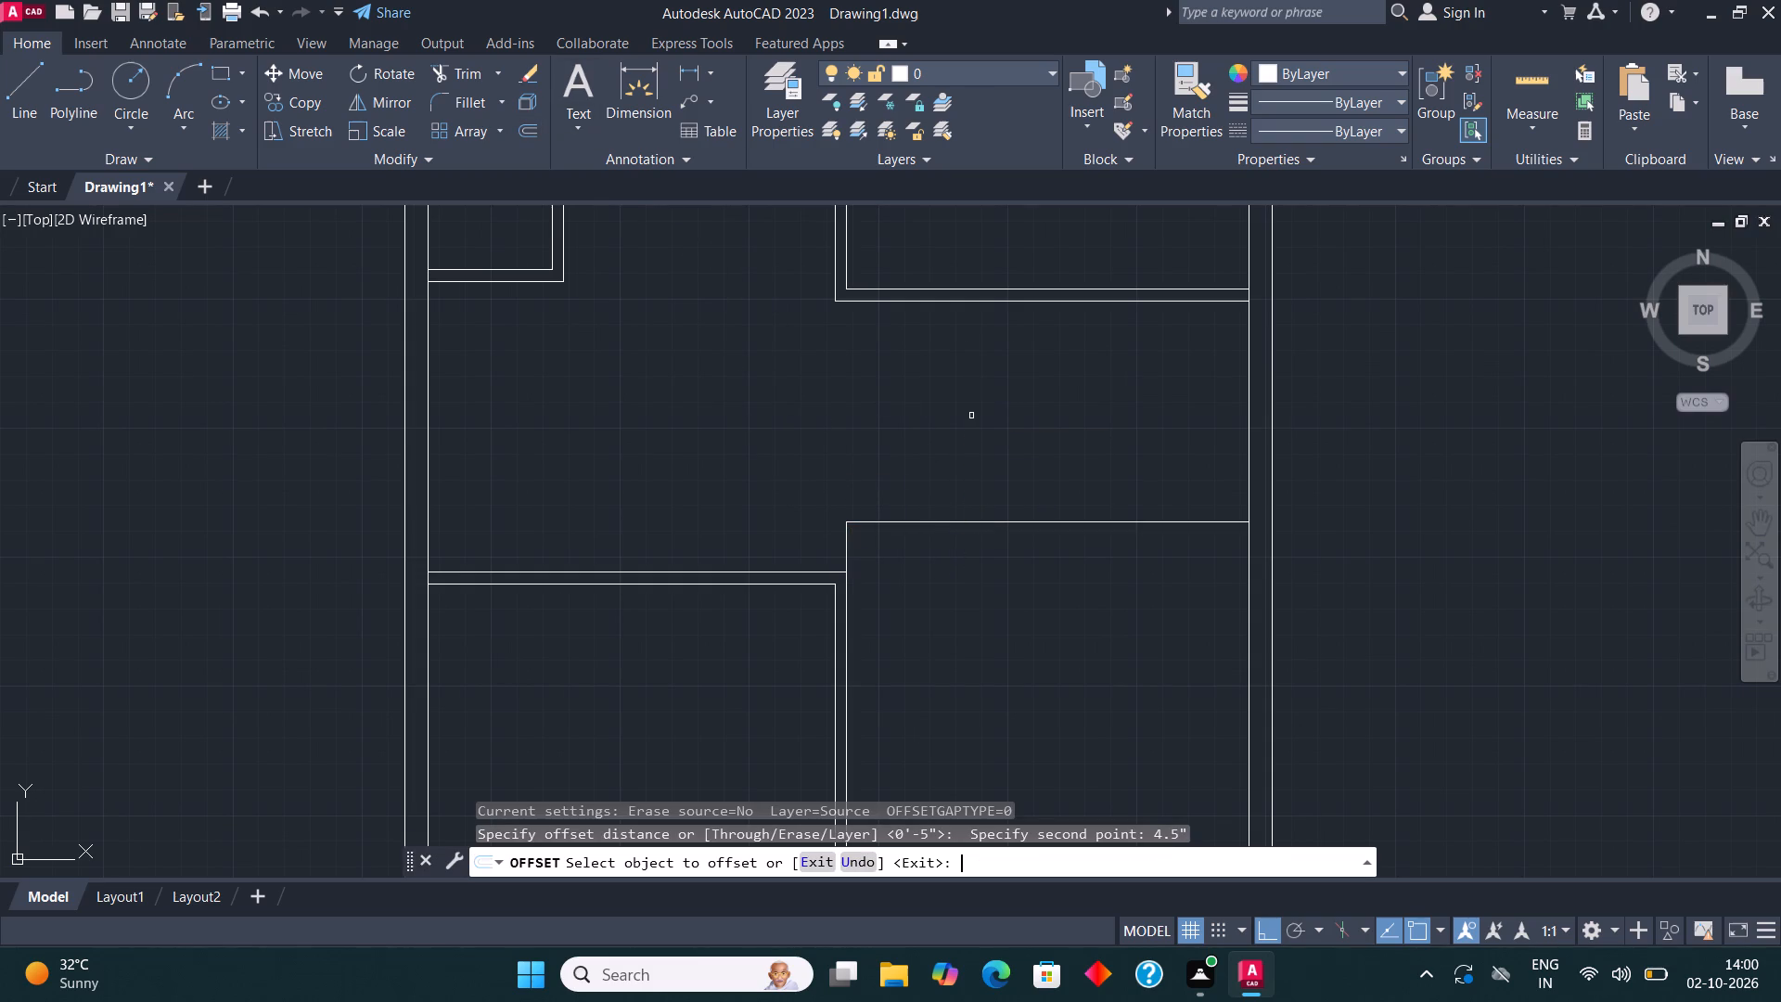
pyautogui.click(998, 525)
pyautogui.click(994, 477)
pyautogui.click(847, 542)
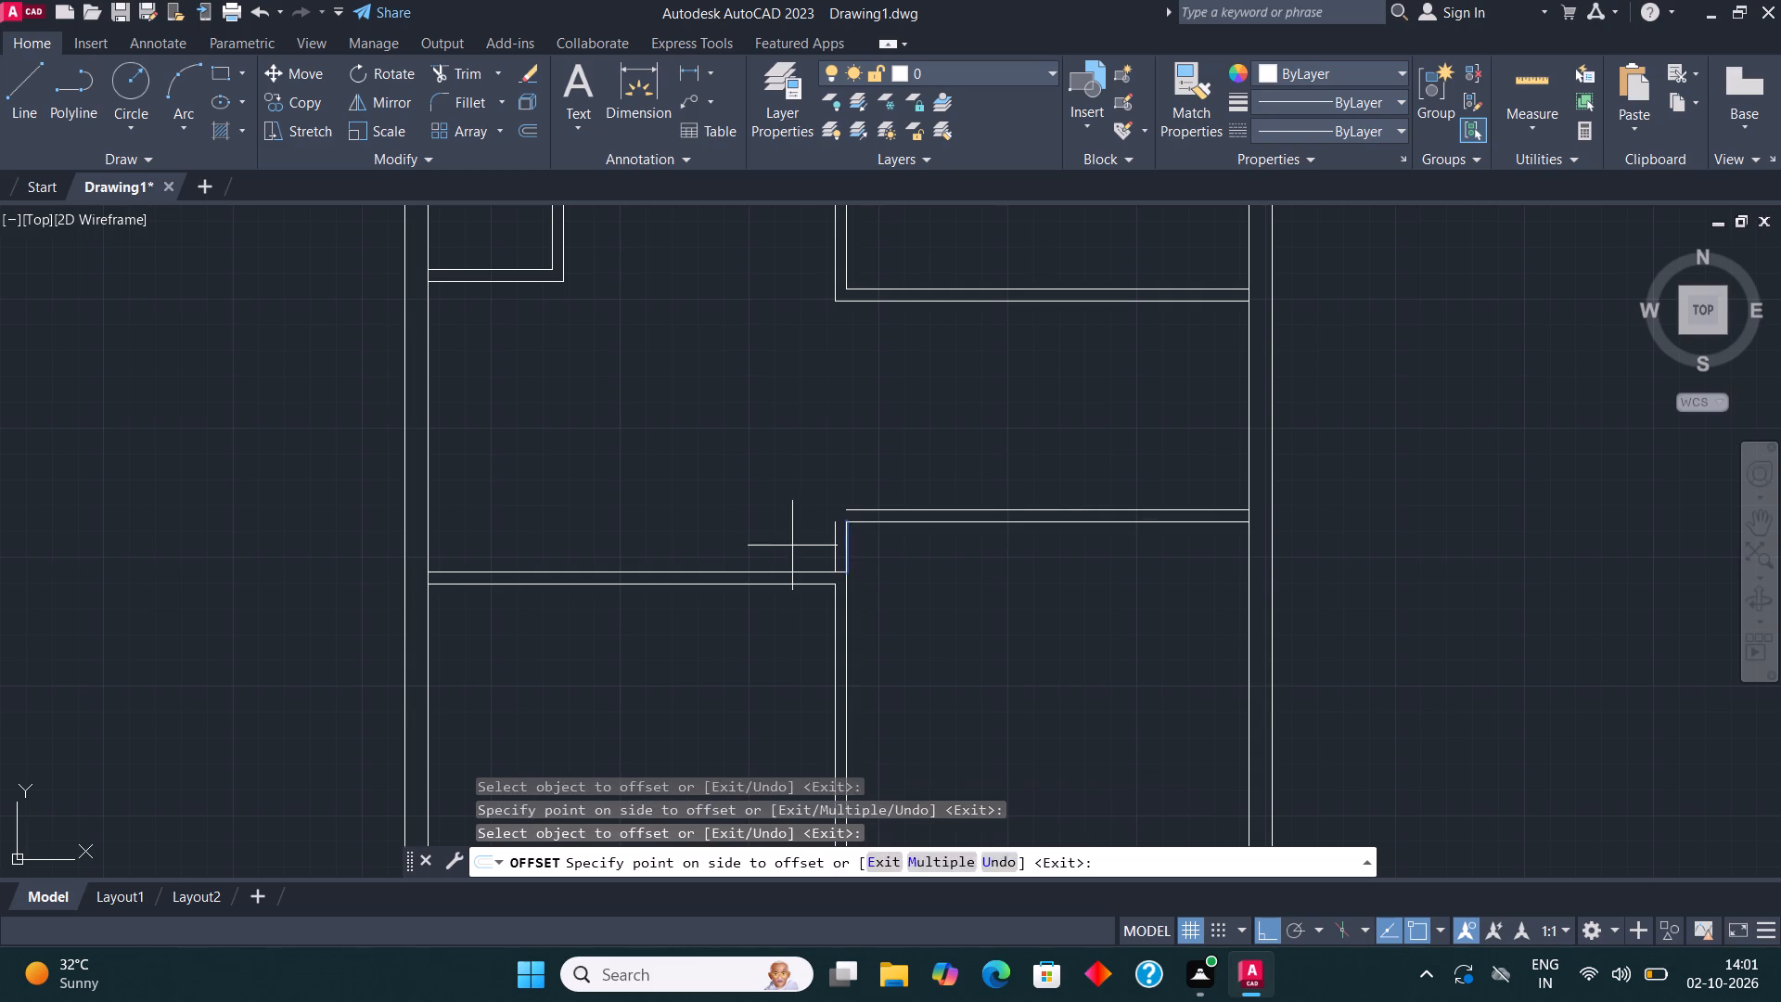
pyautogui.click(780, 546)
# Fillet the lower east room's outer horizontal and short vertical partition lines into a square corner.
pyautogui.click(475, 106)
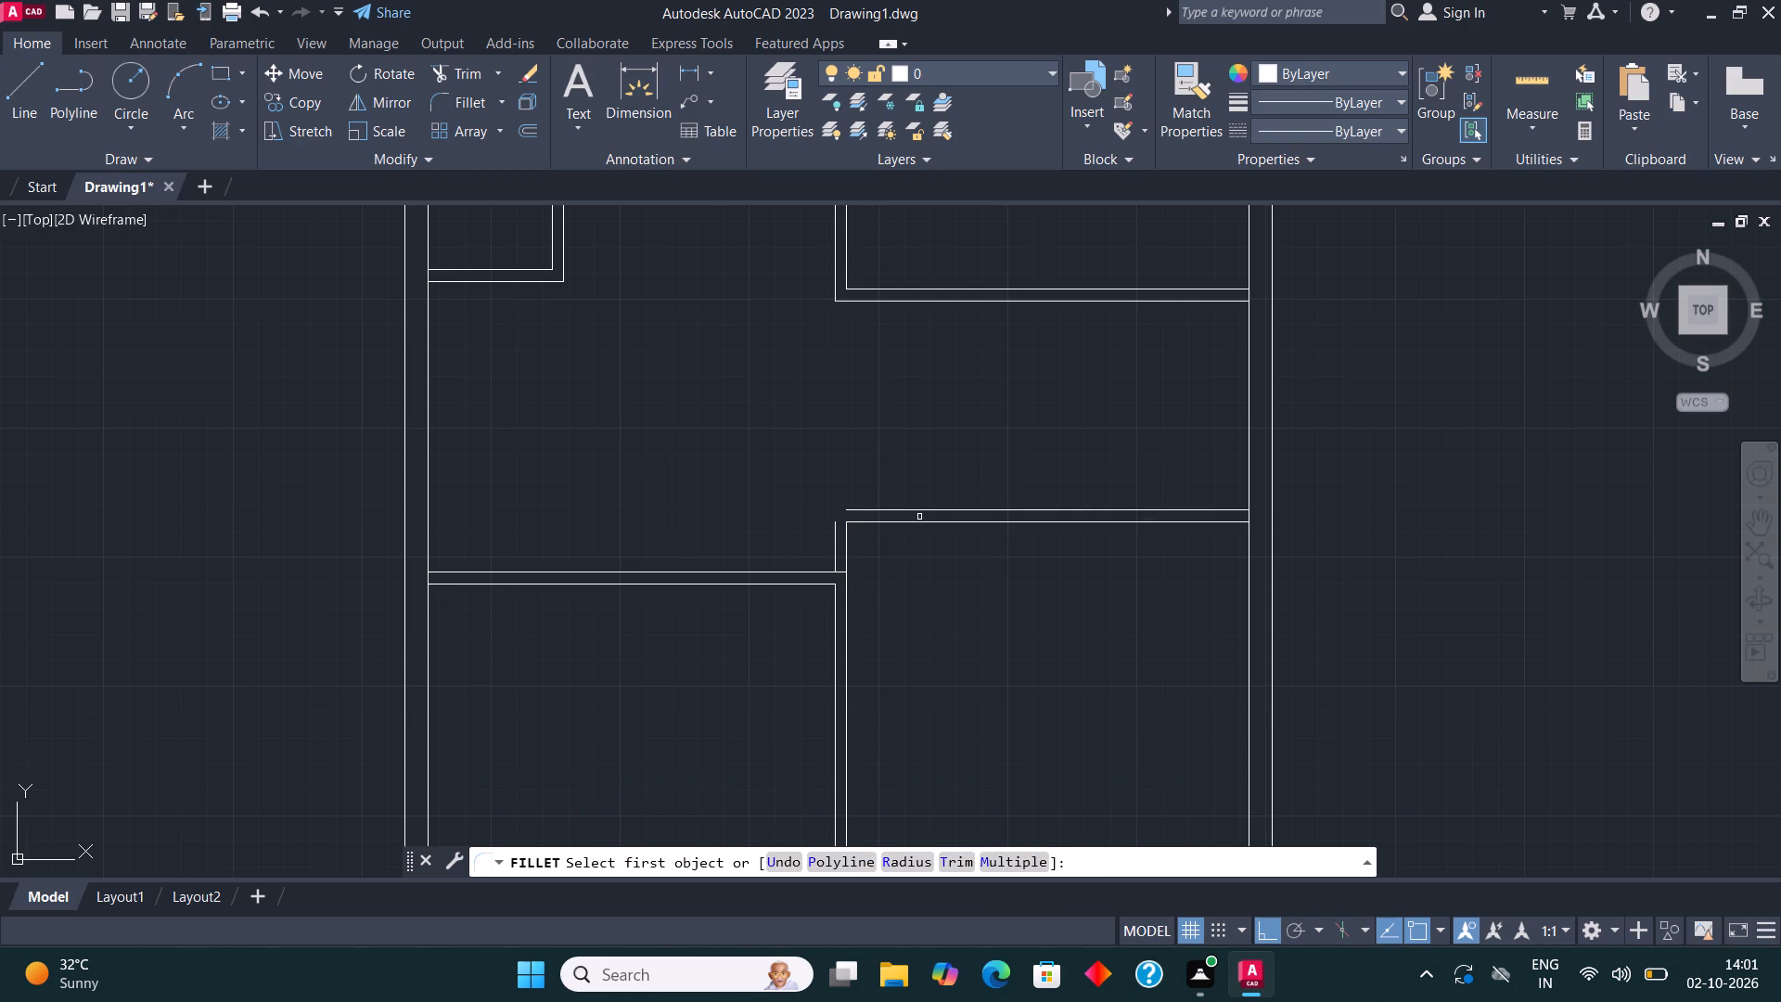
pyautogui.click(919, 512)
pyautogui.click(833, 532)
# Open the tool palettes and place a Door - Imperial block in the empty space east of the floor plan.
pyautogui.scroll(-1, 885, 517)
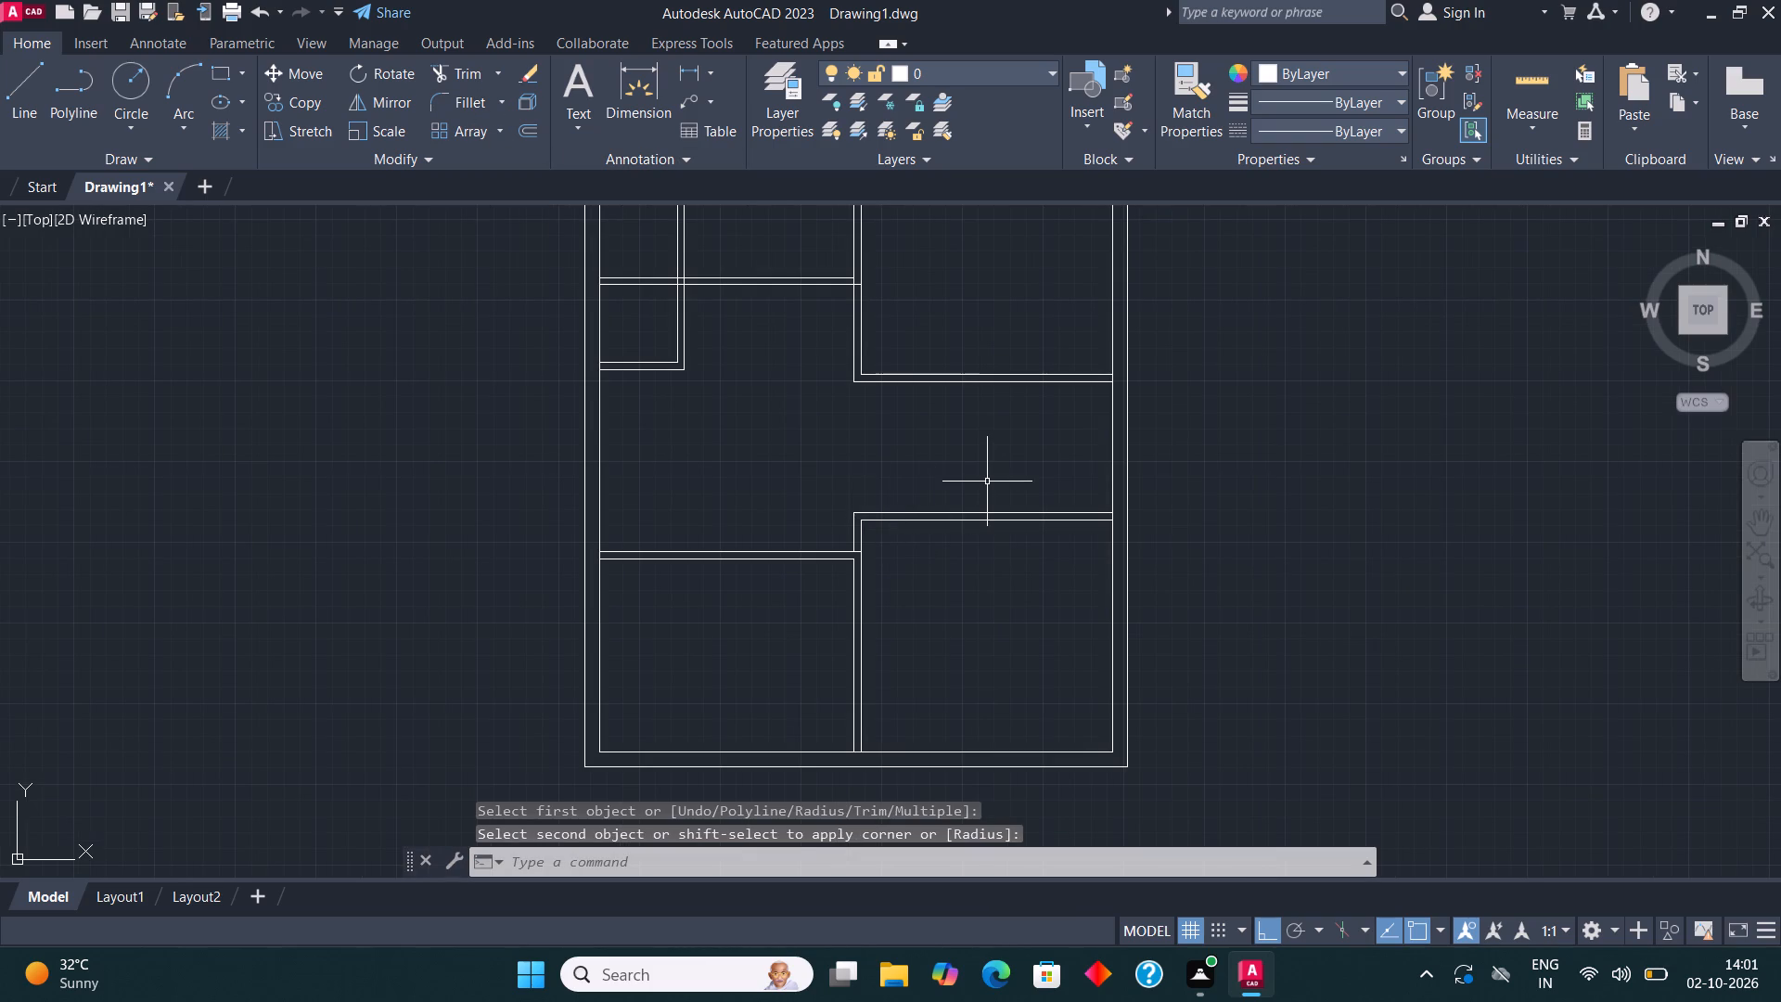
pyautogui.scroll(-2, 936, 491)
pyautogui.moveTo(781, 497); pyautogui.dragTo(852, 566, button='middle')
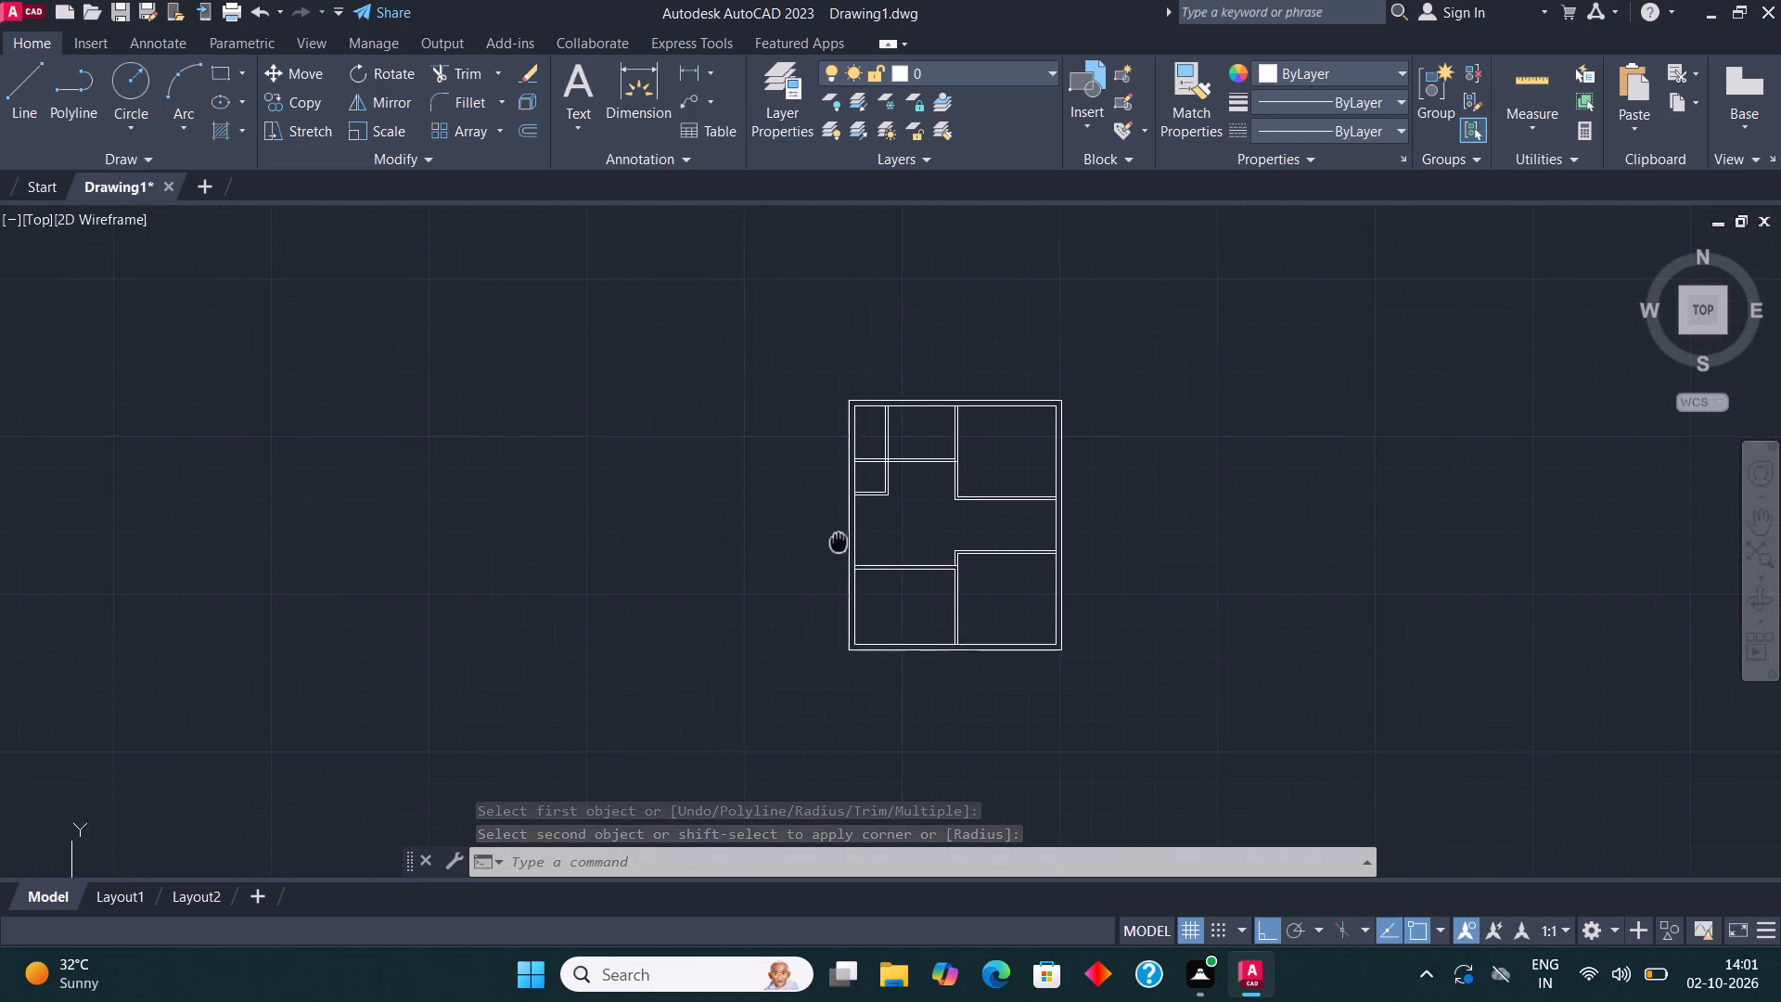
pyautogui.moveTo(852, 566); pyautogui.dragTo(612, 526, button='middle')
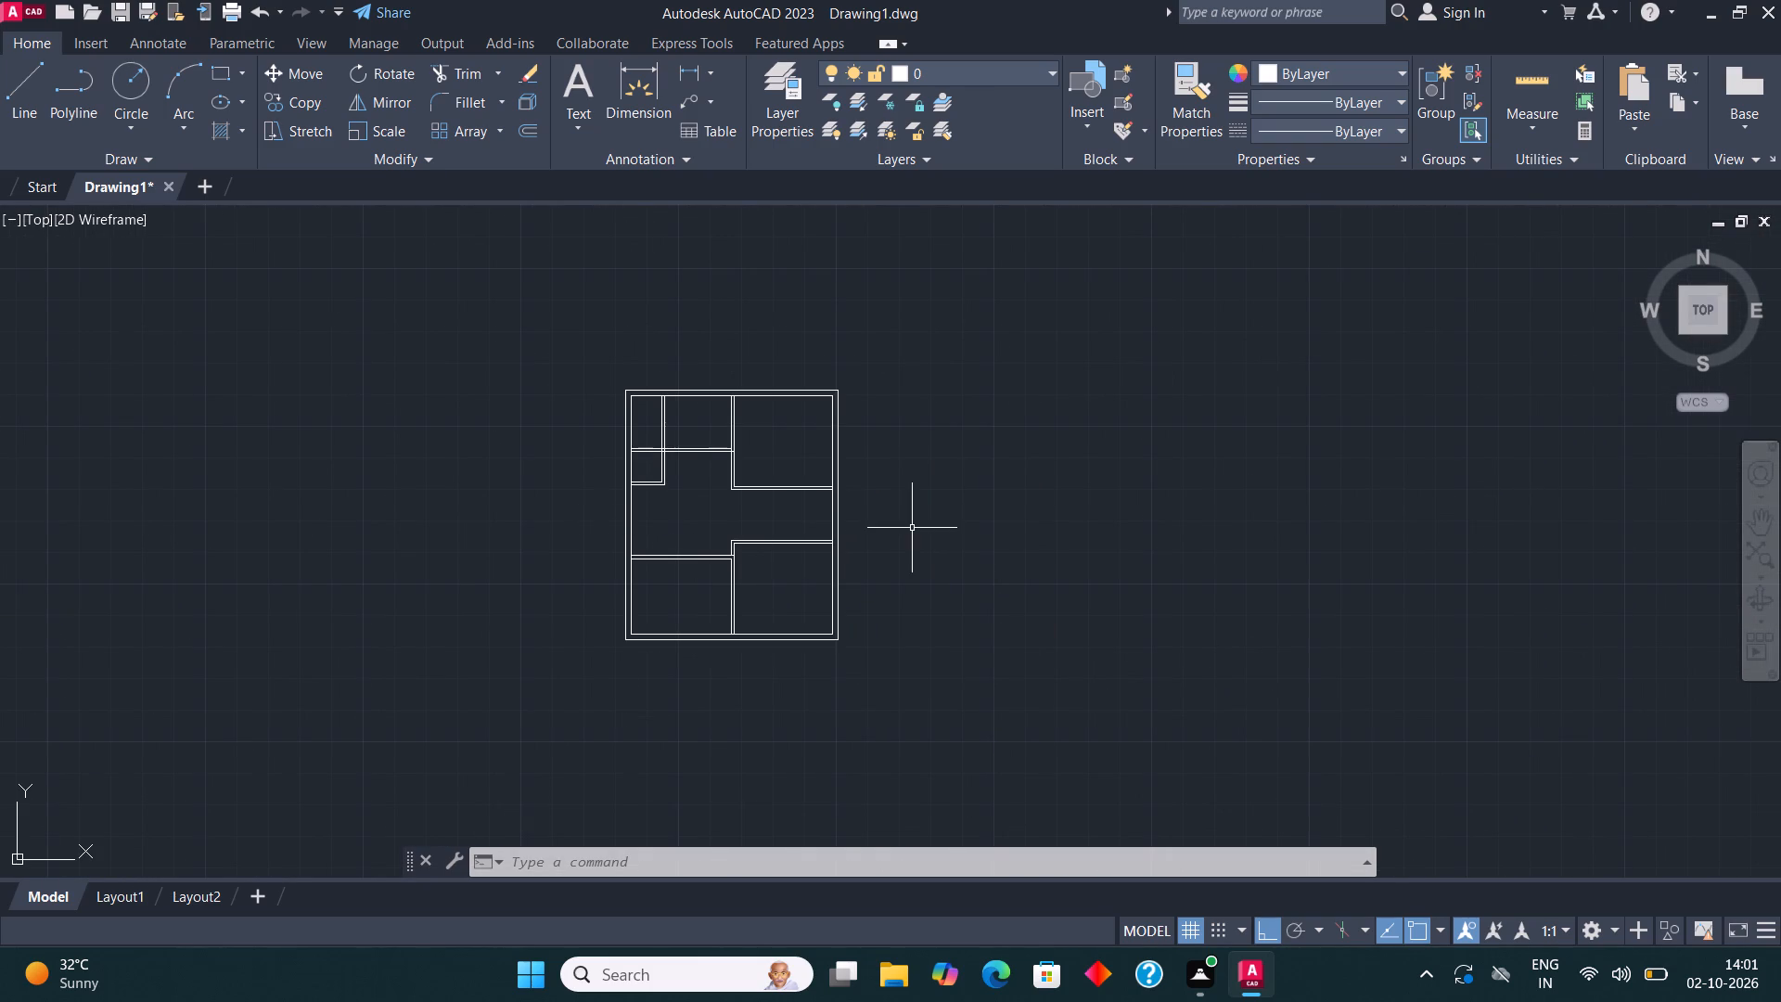
pyautogui.scroll(1, 912, 525)
pyautogui.write('tool')
pyautogui.click(557, 638)
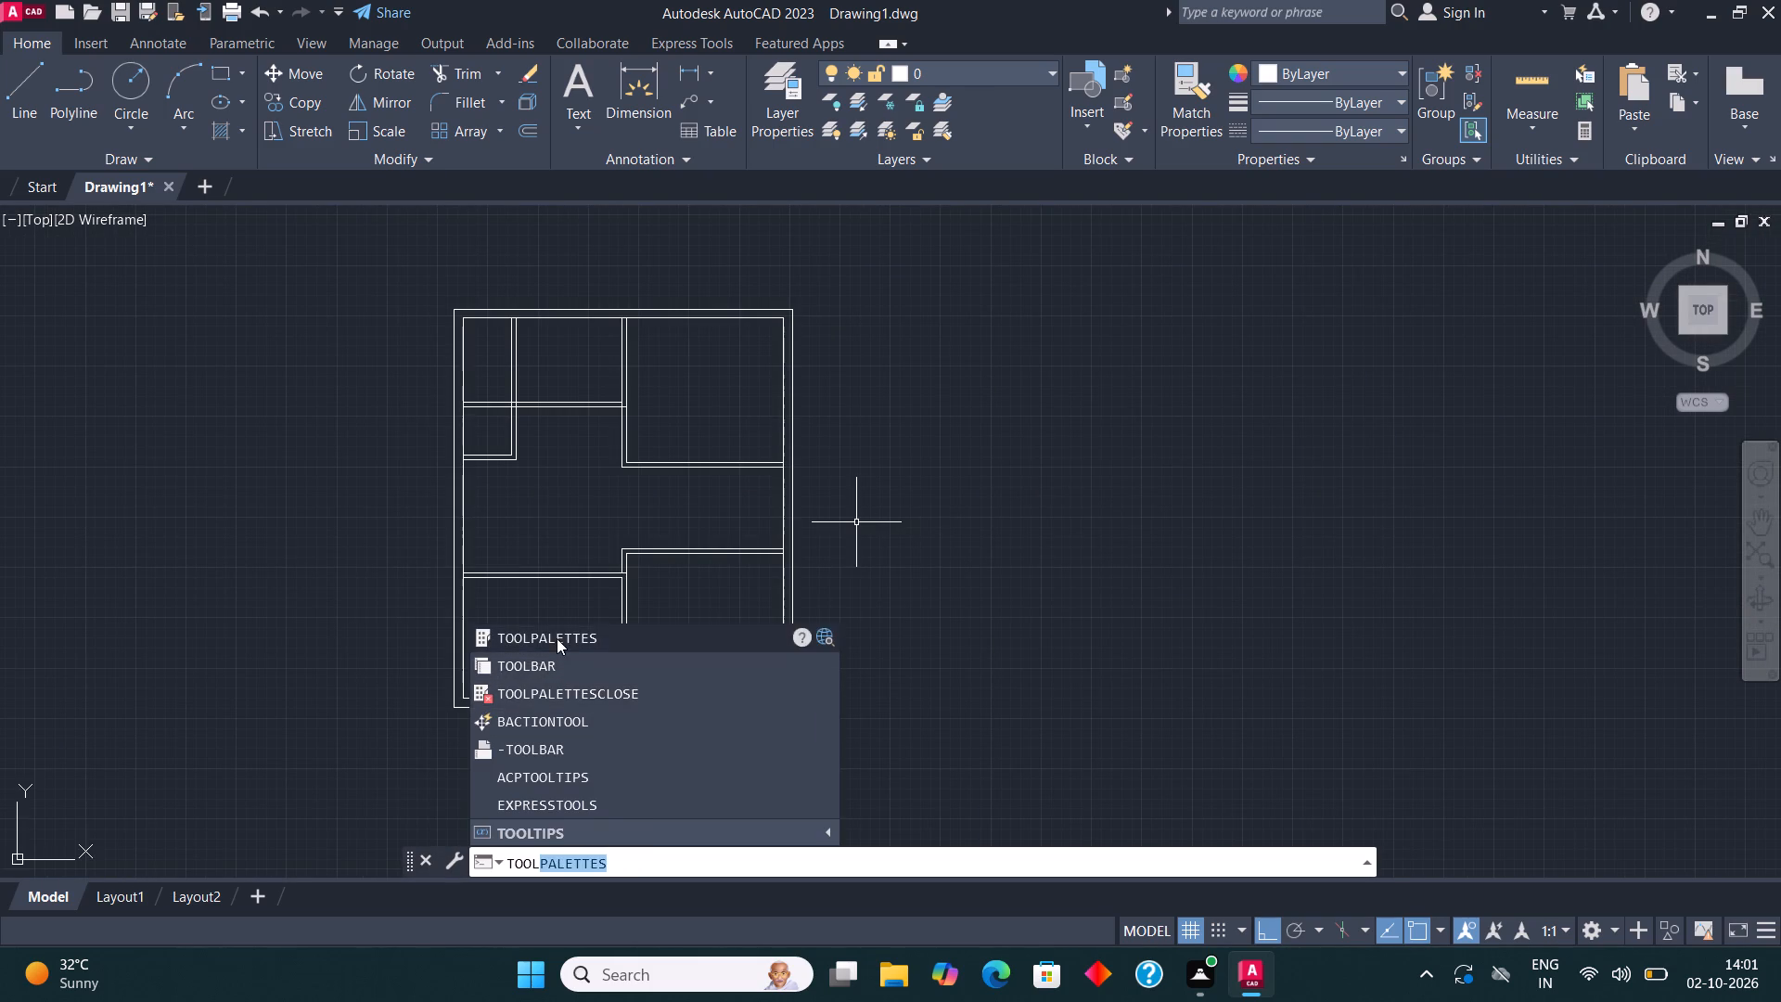
pyautogui.click(1024, 202)
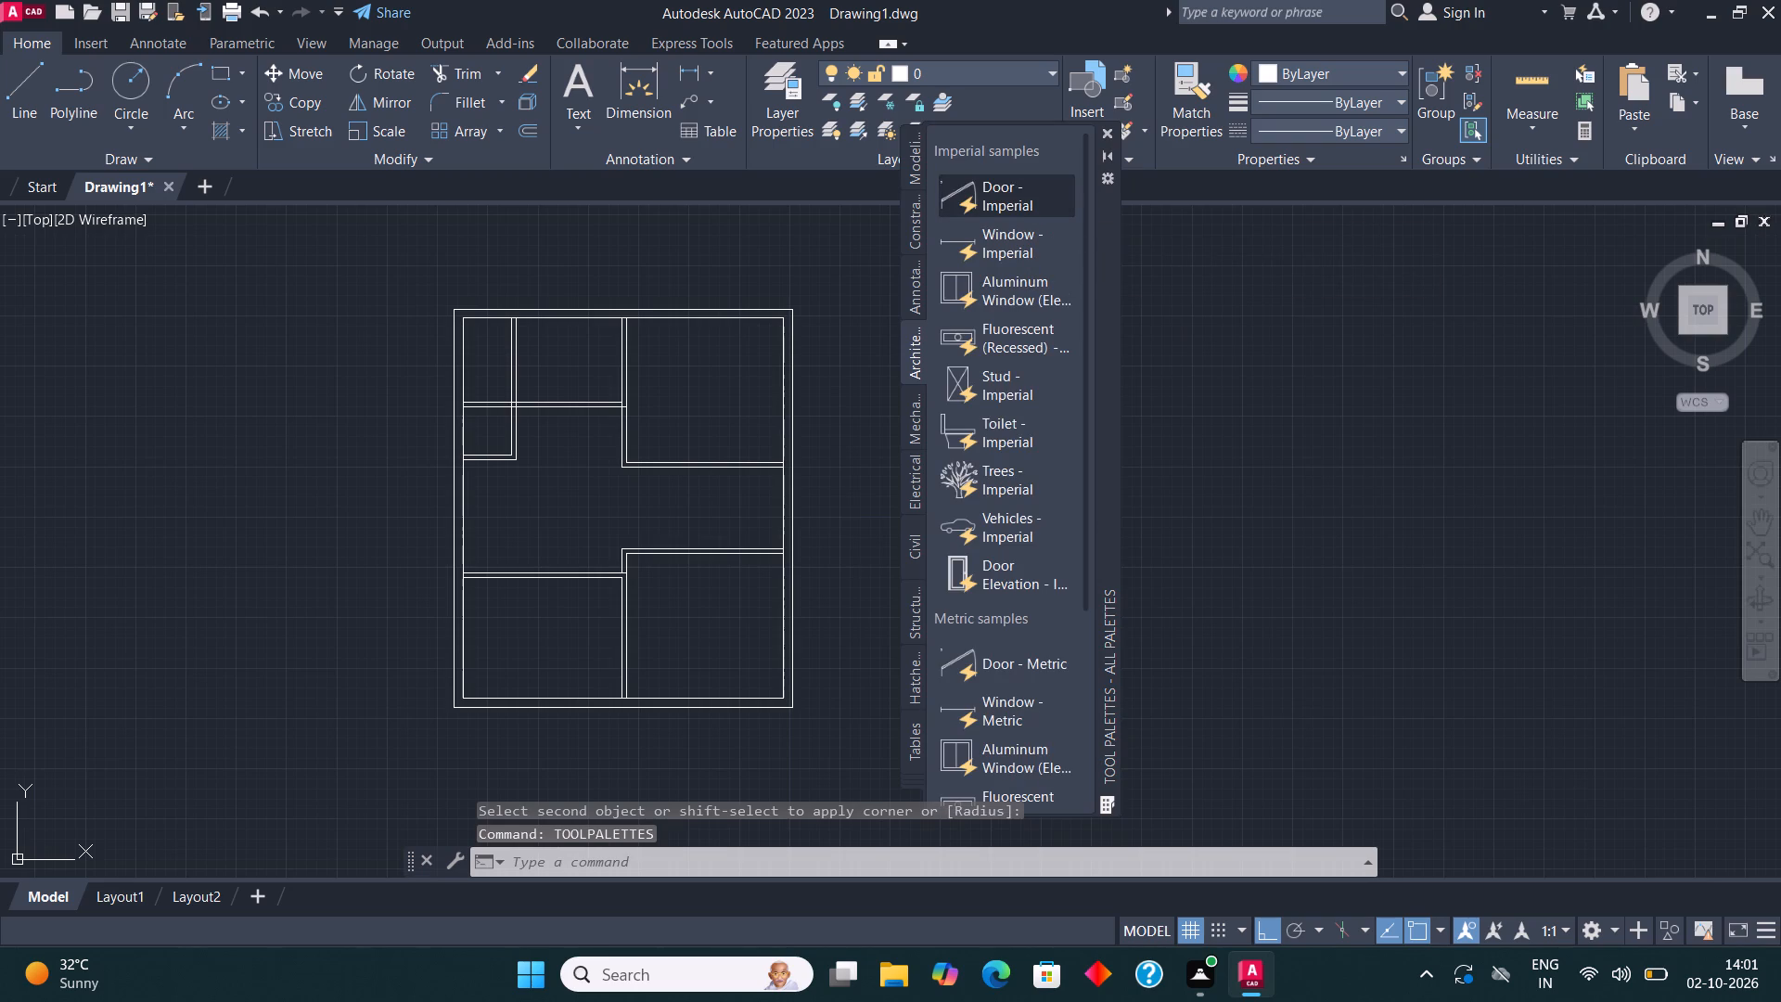
pyautogui.click(1131, 445)
# Place a Toilet - Imperial block just above the door block and close the tool palettes.
pyautogui.click(994, 435)
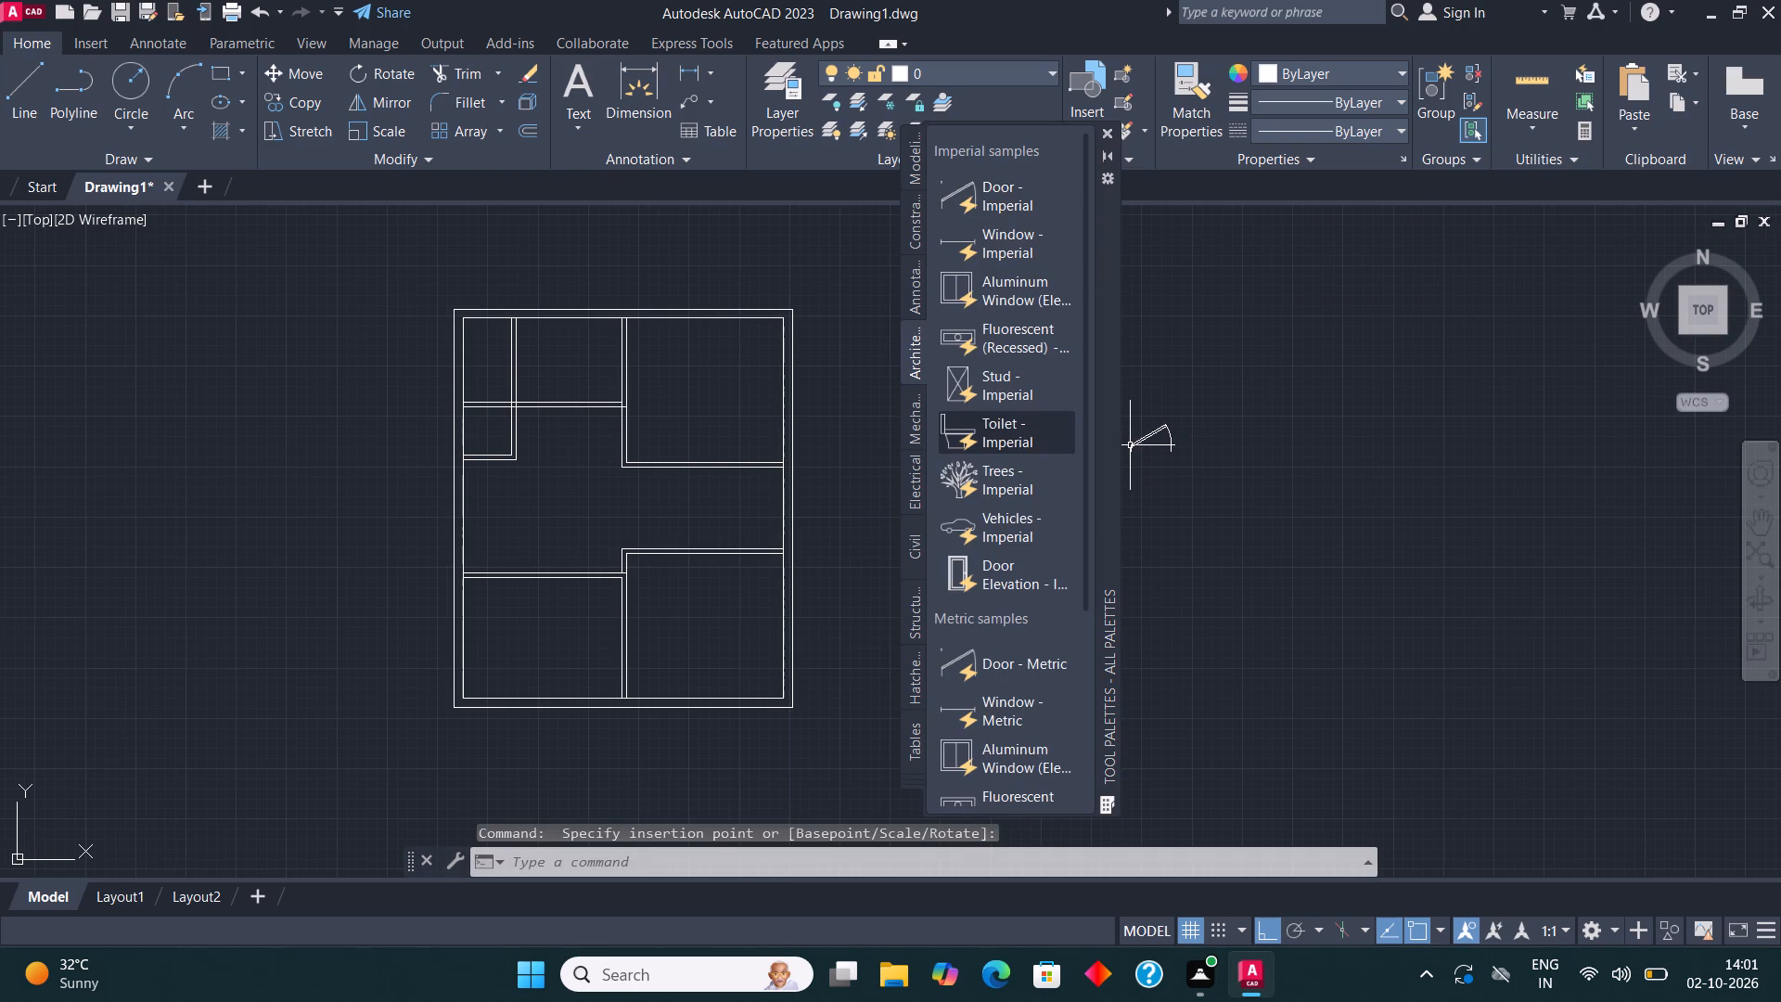
pyautogui.click(1152, 350)
pyautogui.click(1106, 128)
# Set the toilet block's view to Elongated (Plan).
pyautogui.click(1162, 315)
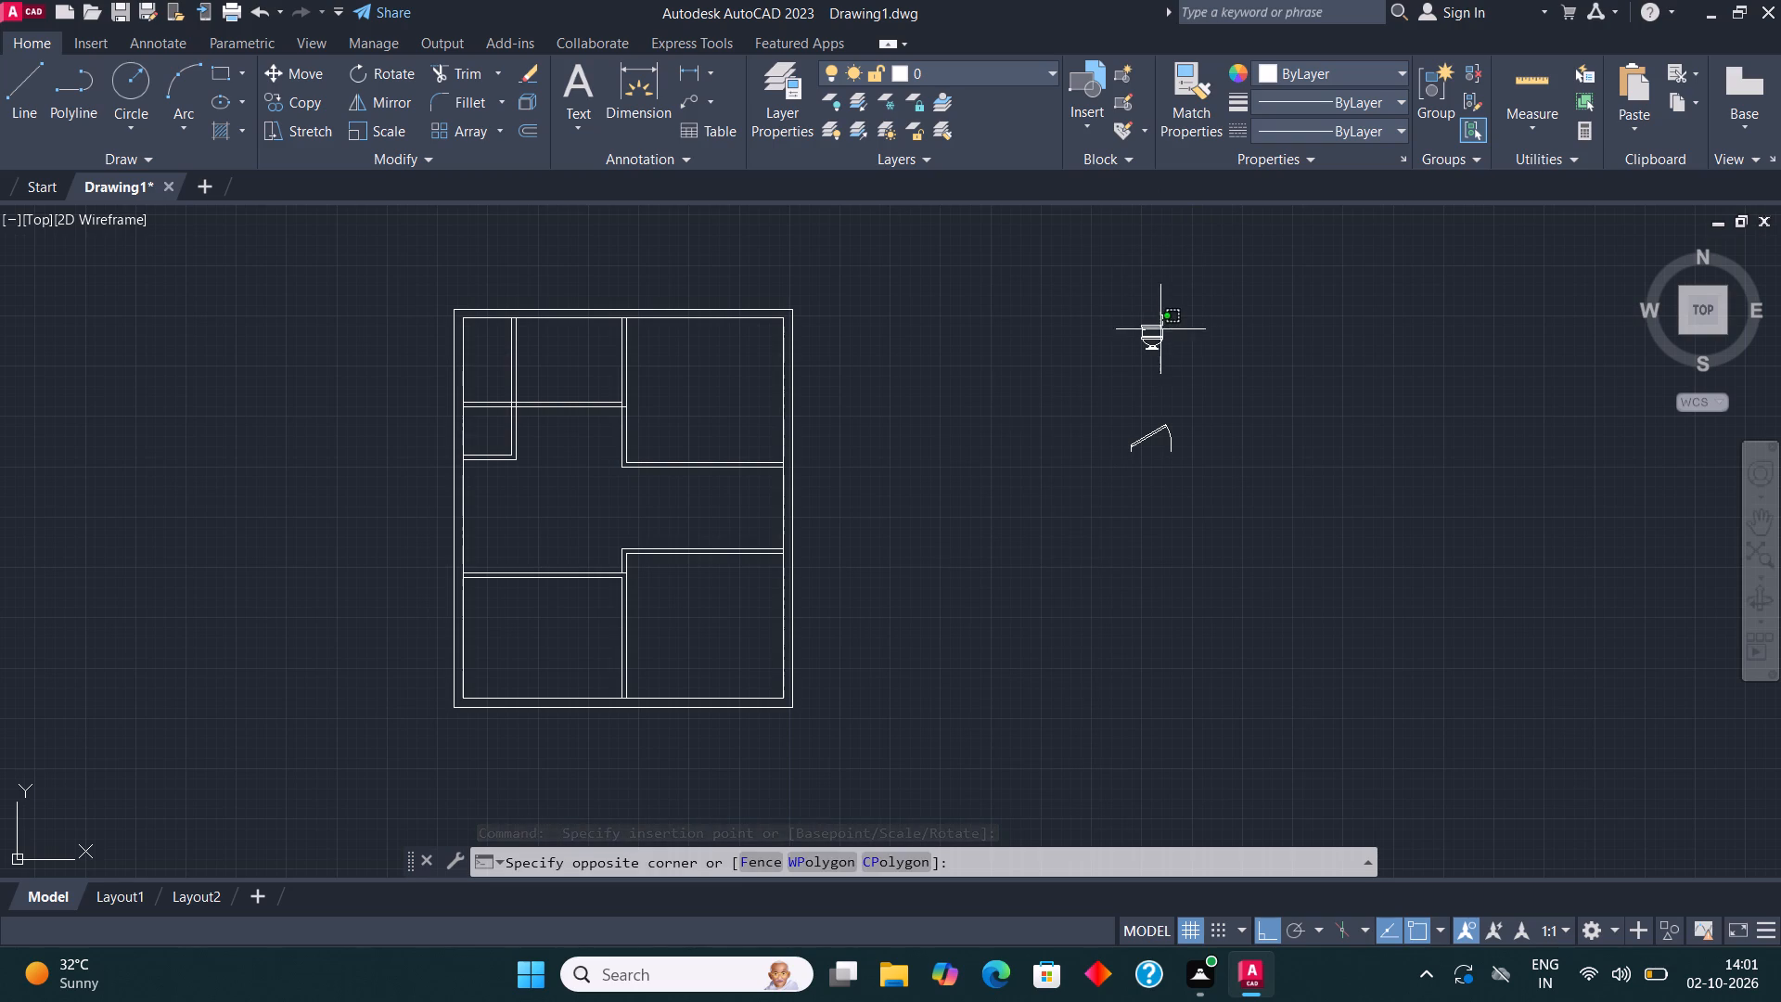
pyautogui.click(1157, 334)
pyautogui.click(1134, 356)
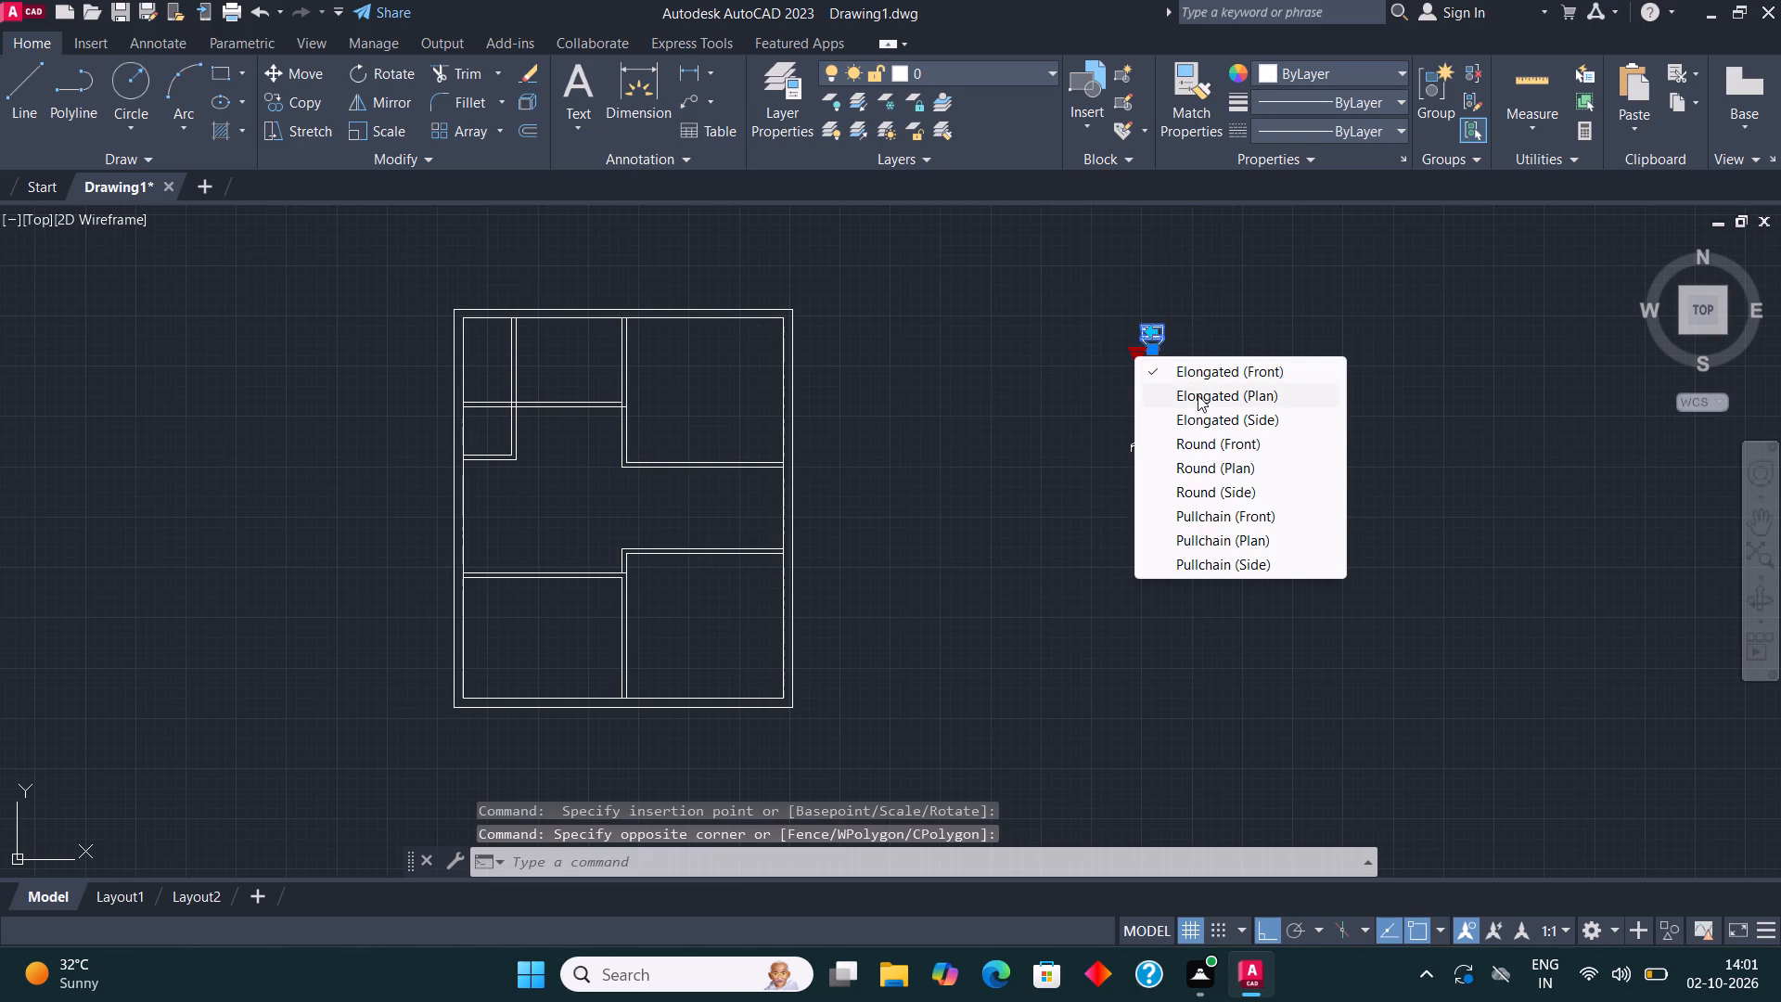
pyautogui.click(1200, 401)
pyautogui.press('Escape')
# Change the door block's opening angle so its leaf stands perpendicular to the doorway.
pyautogui.click(1139, 440)
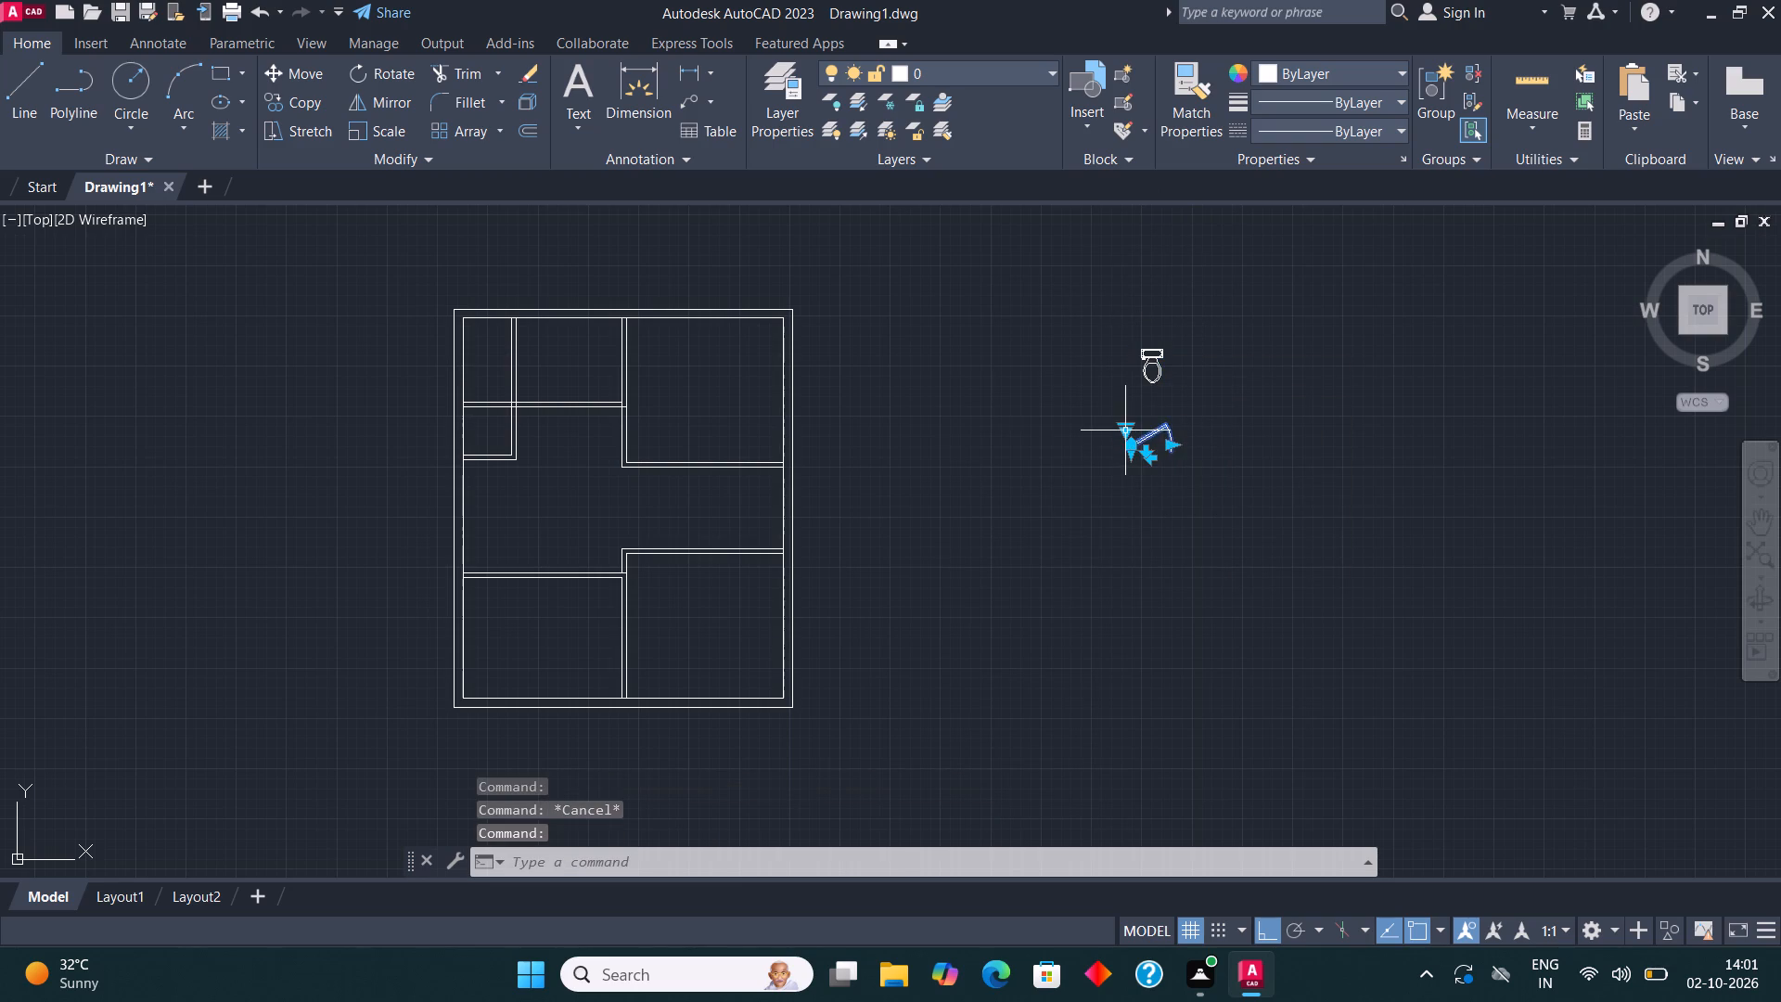
pyautogui.click(1127, 435)
pyautogui.click(1205, 518)
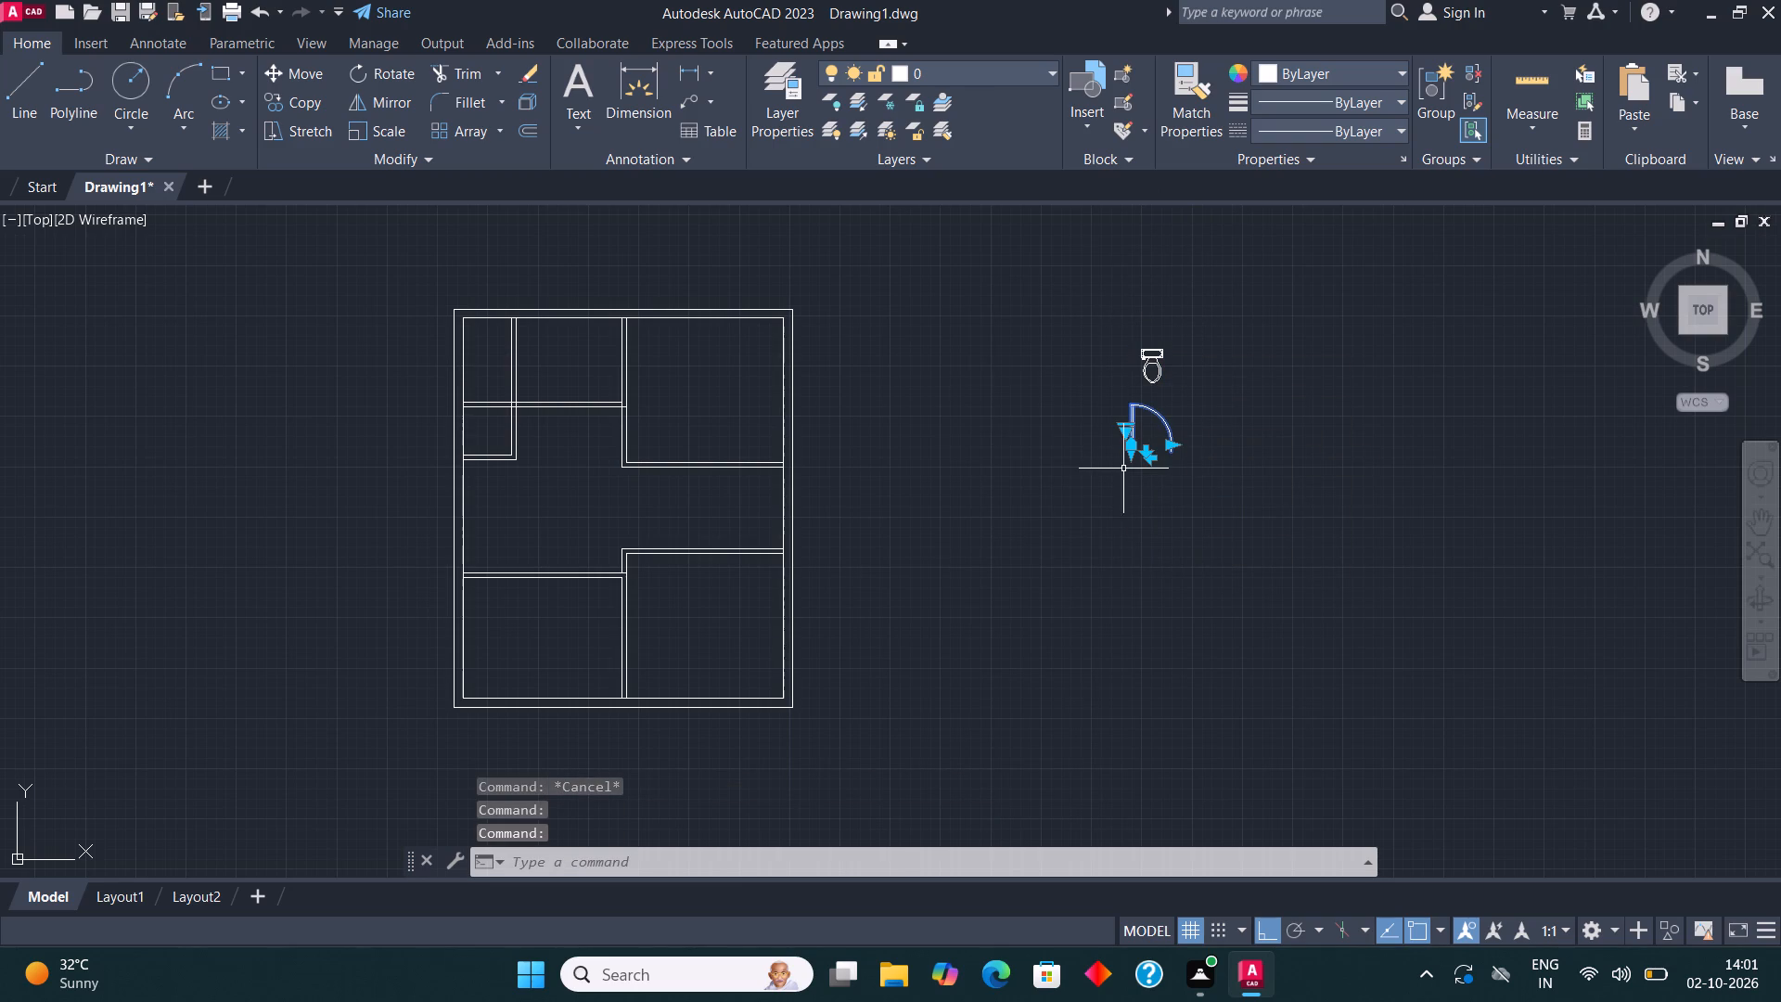
# Mirror the door block about a vertical line on its east side, keeping the original.
pyautogui.click(365, 108)
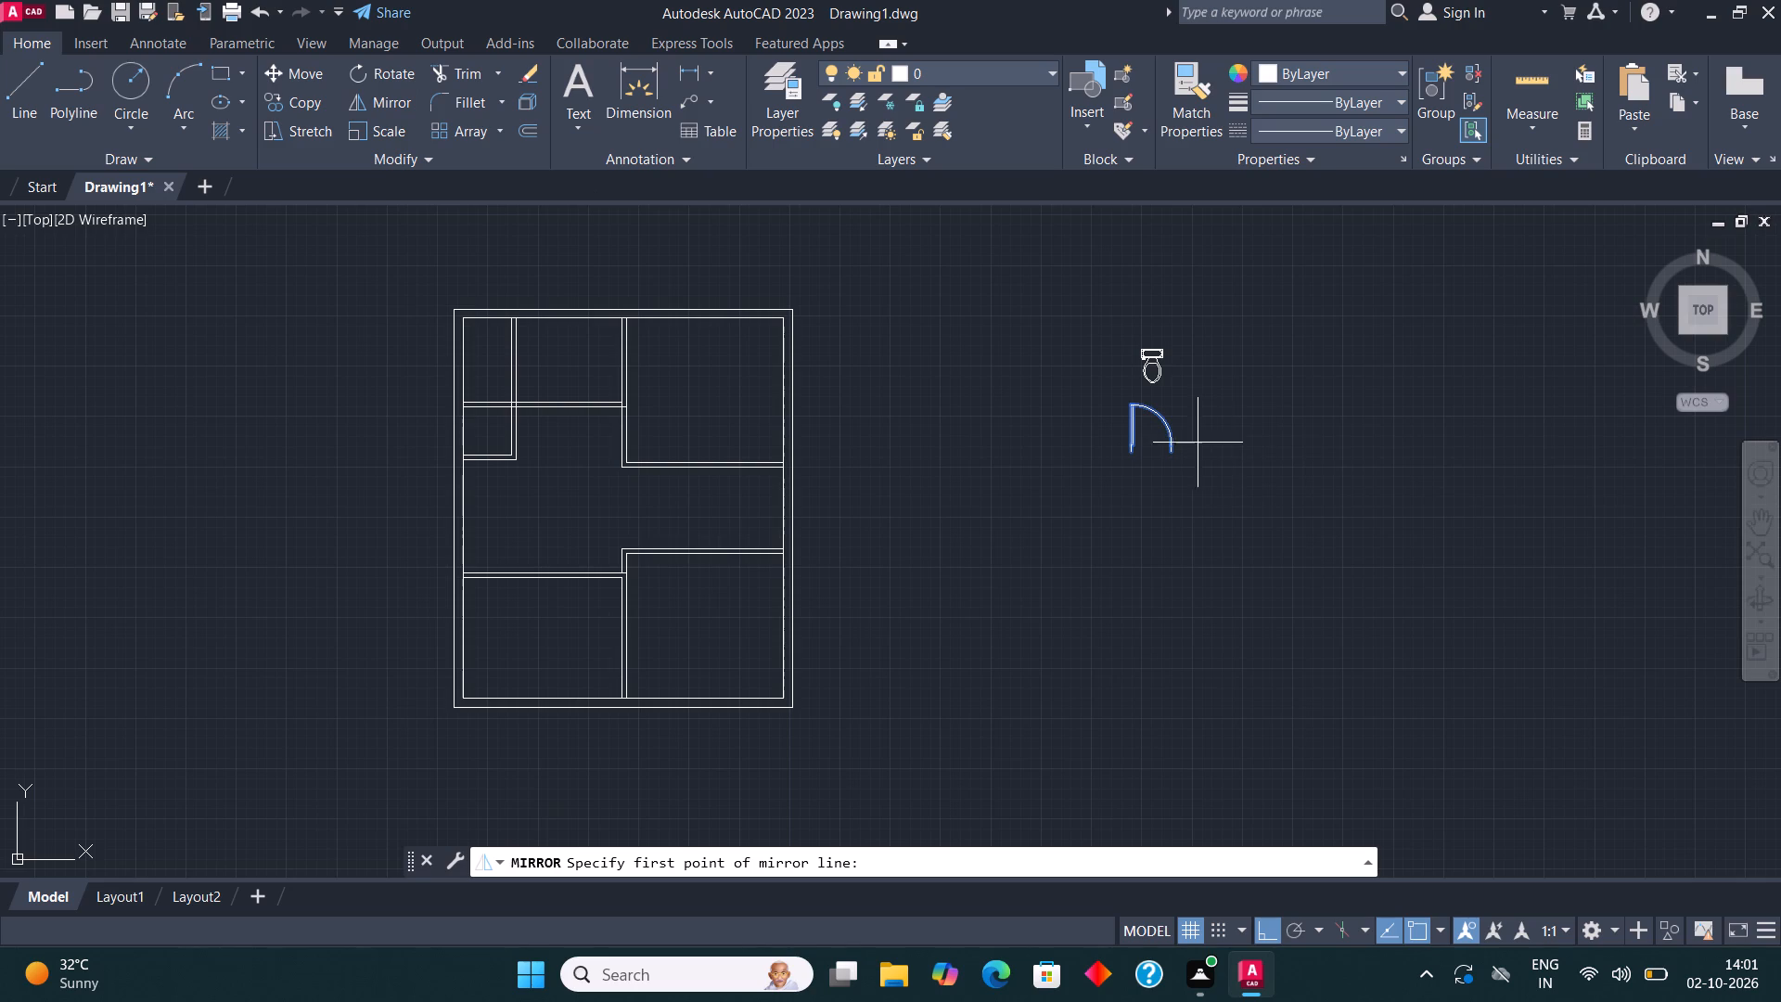
pyautogui.click(1189, 439)
pyautogui.click(1208, 508)
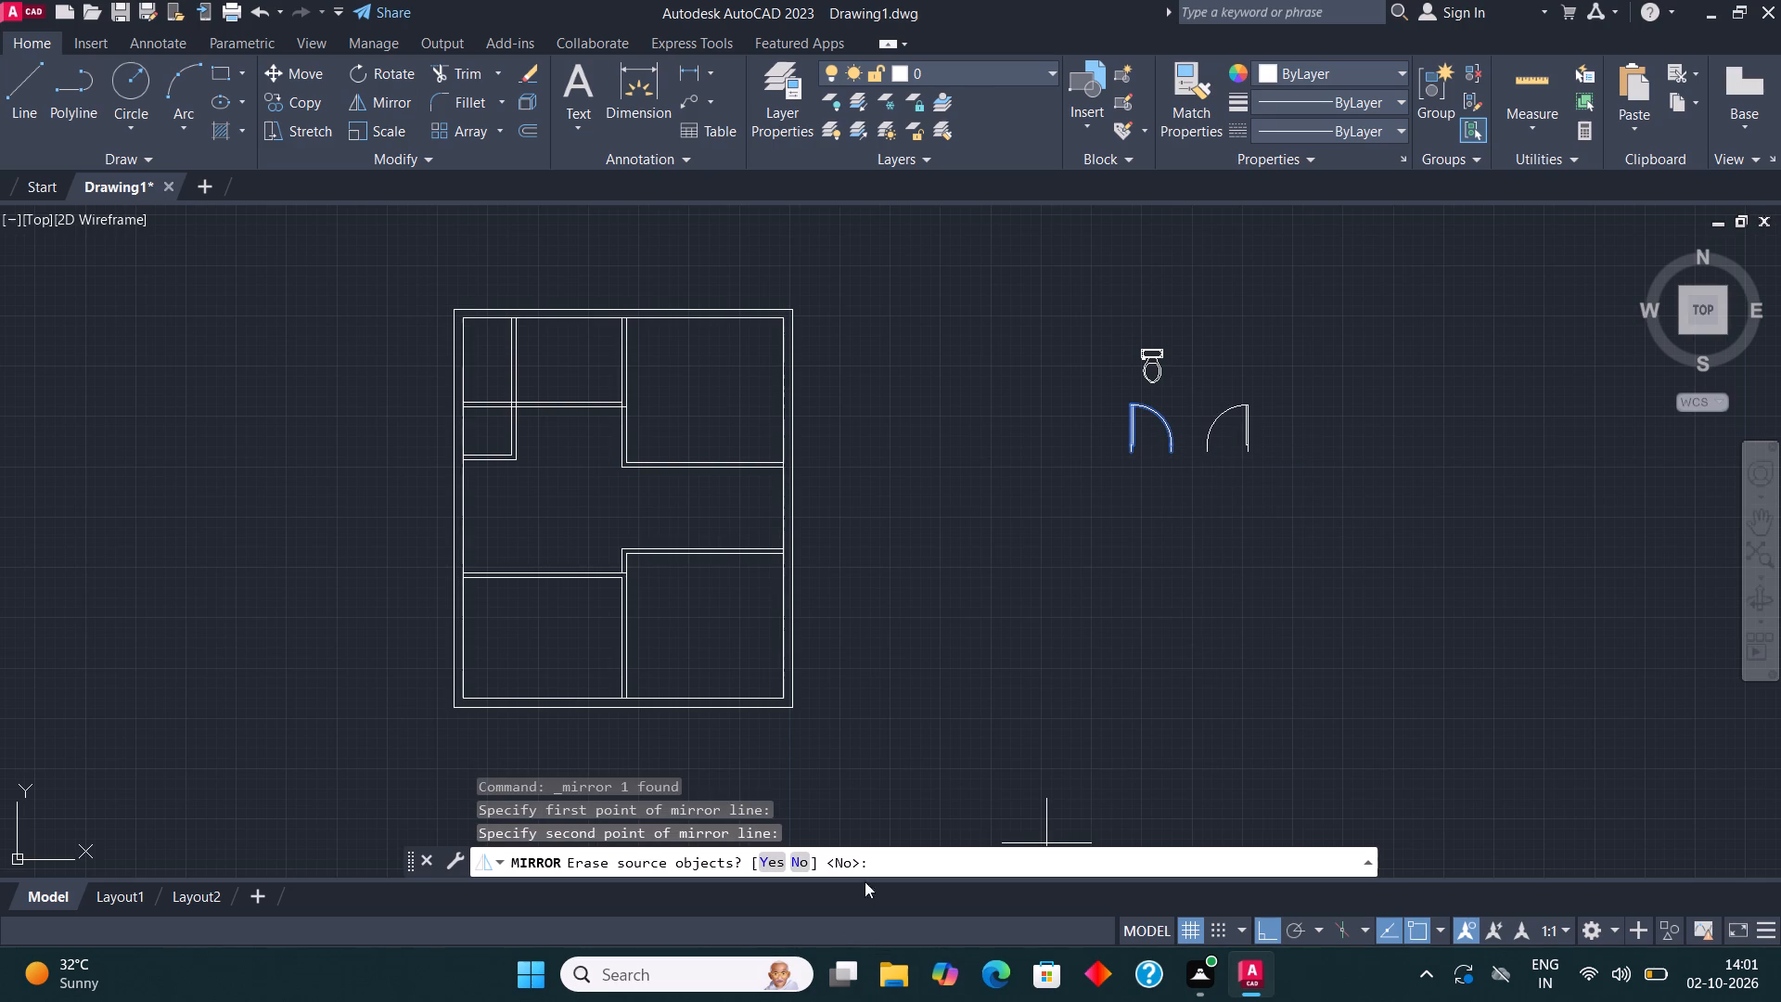
pyautogui.click(801, 857)
# Mirror both door blocks about a horizontal line just below them, keeping the originals.
pyautogui.click(1225, 497)
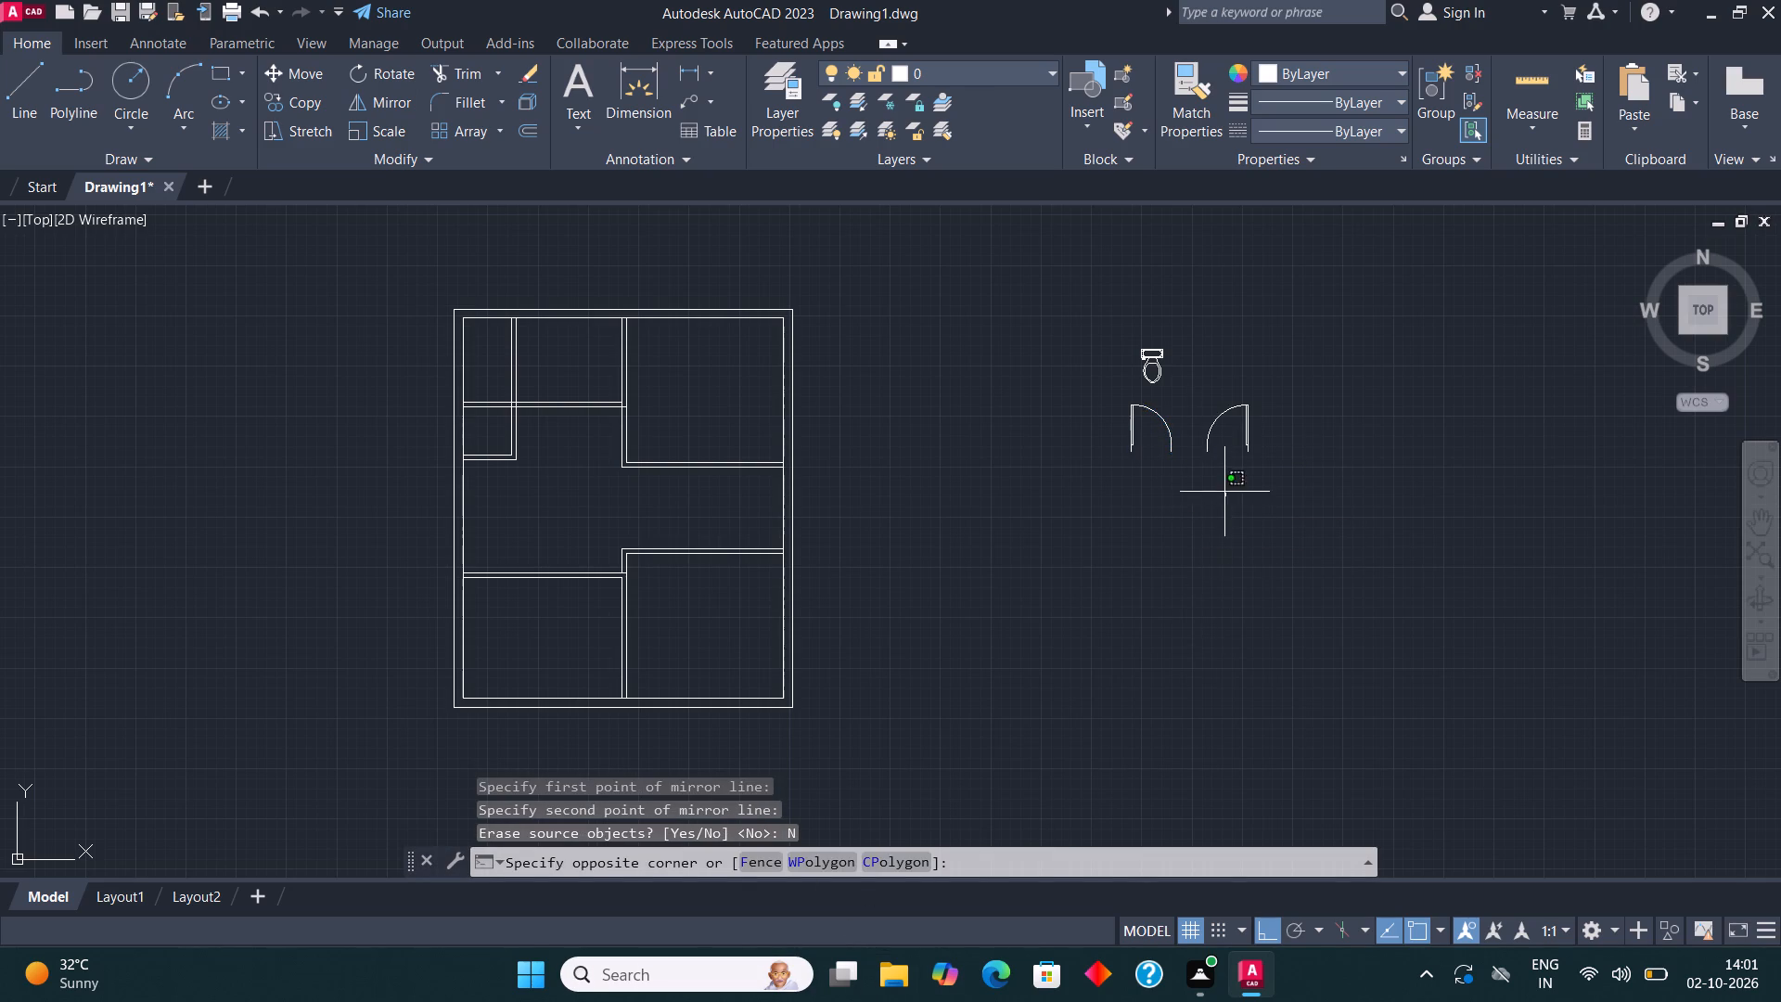
pyautogui.click(1145, 432)
pyautogui.click(395, 107)
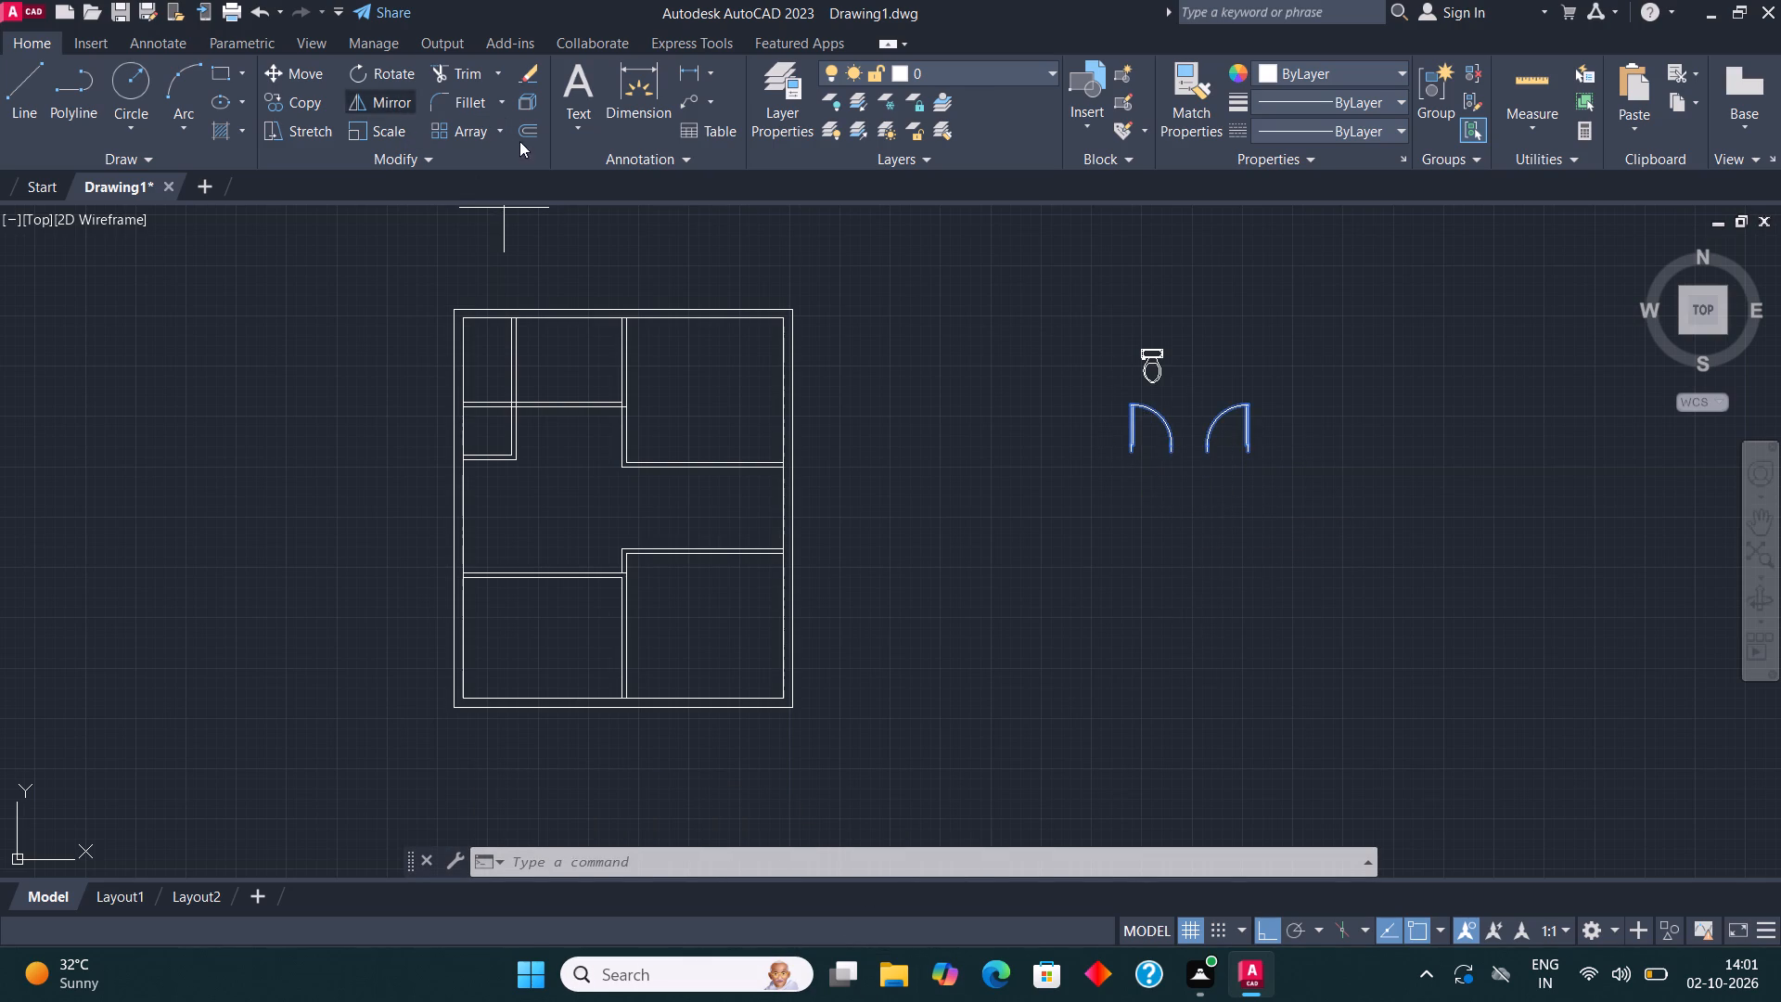
pyautogui.click(1194, 500)
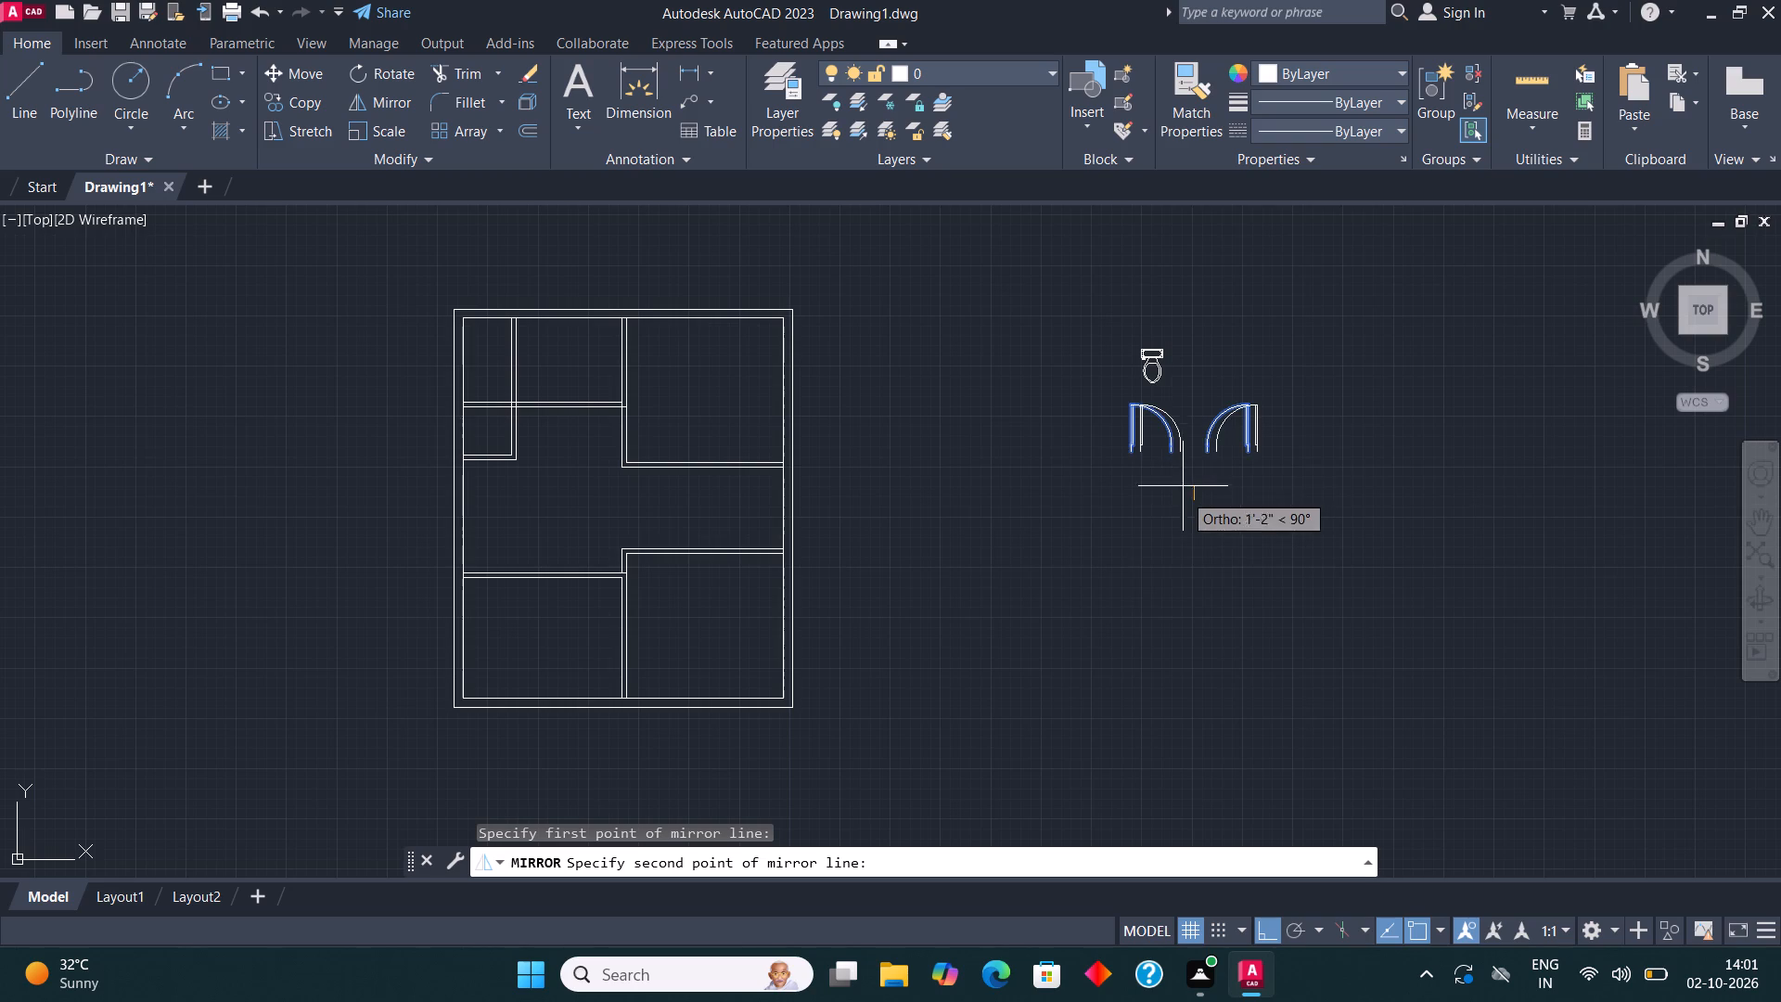
pyautogui.click(1160, 486)
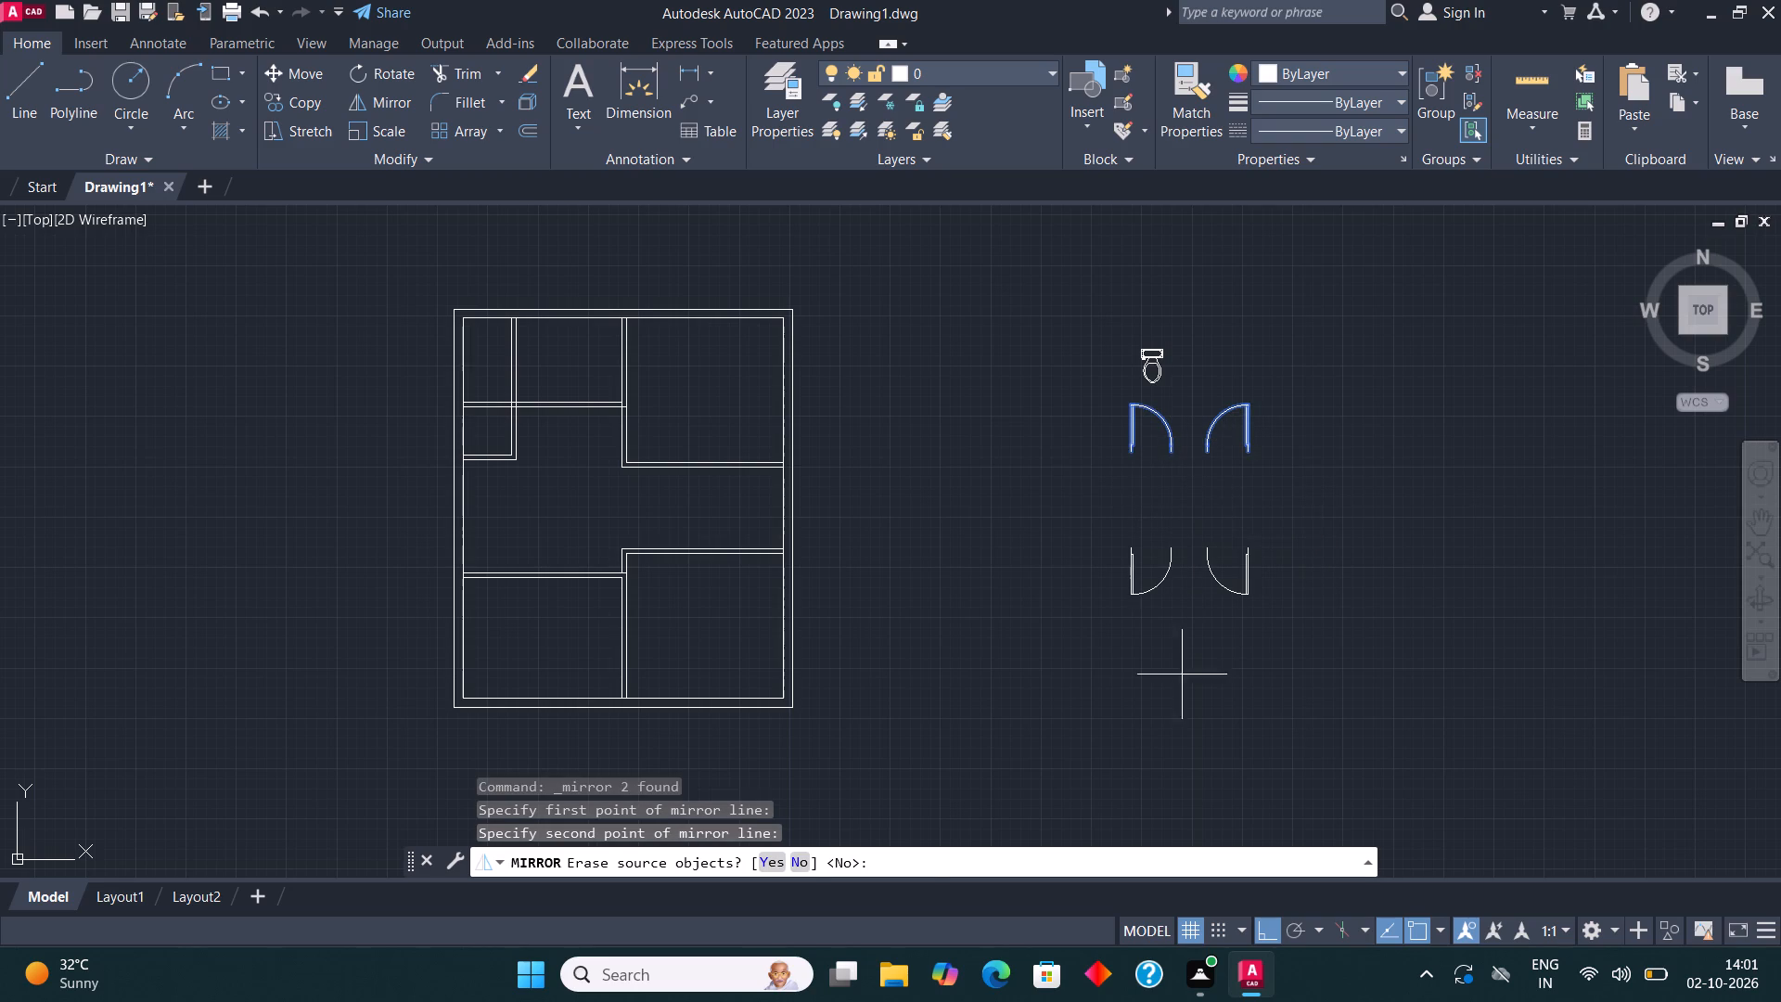
pyautogui.click(804, 860)
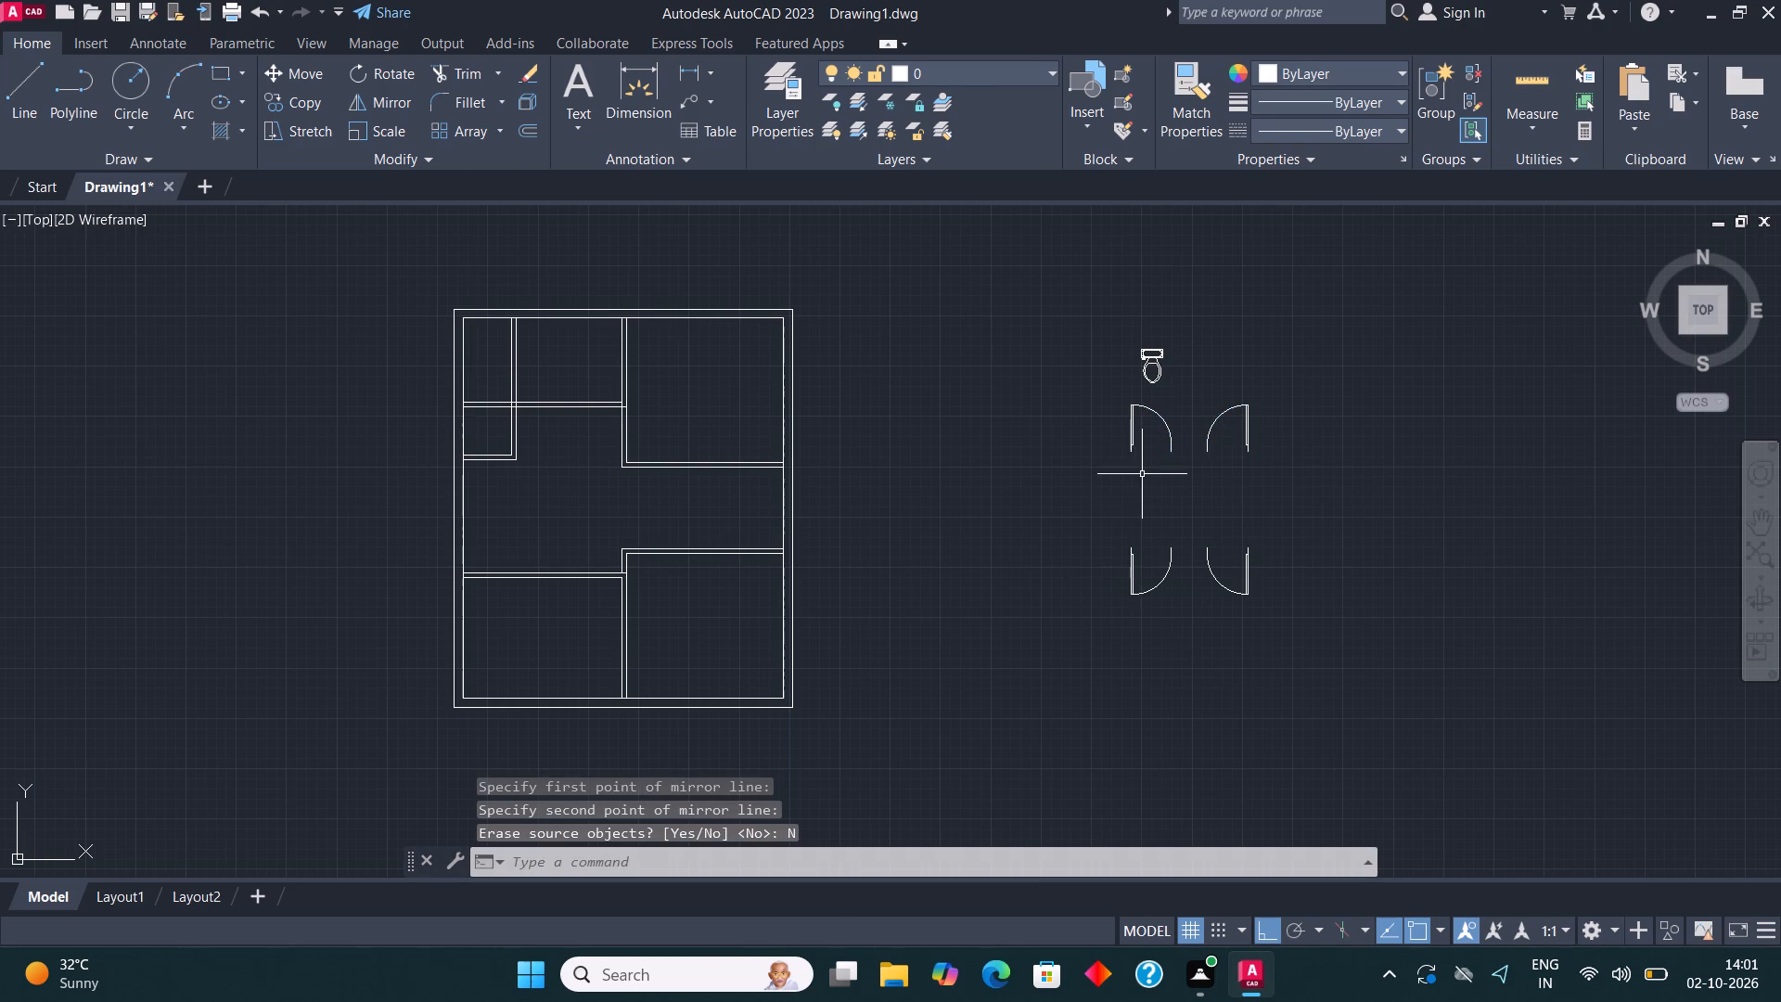
# Copy the original door block below the toilet westward into the empty space beside the floor plan.
pyautogui.click(1123, 438)
pyautogui.click(1203, 461)
pyautogui.click(1147, 394)
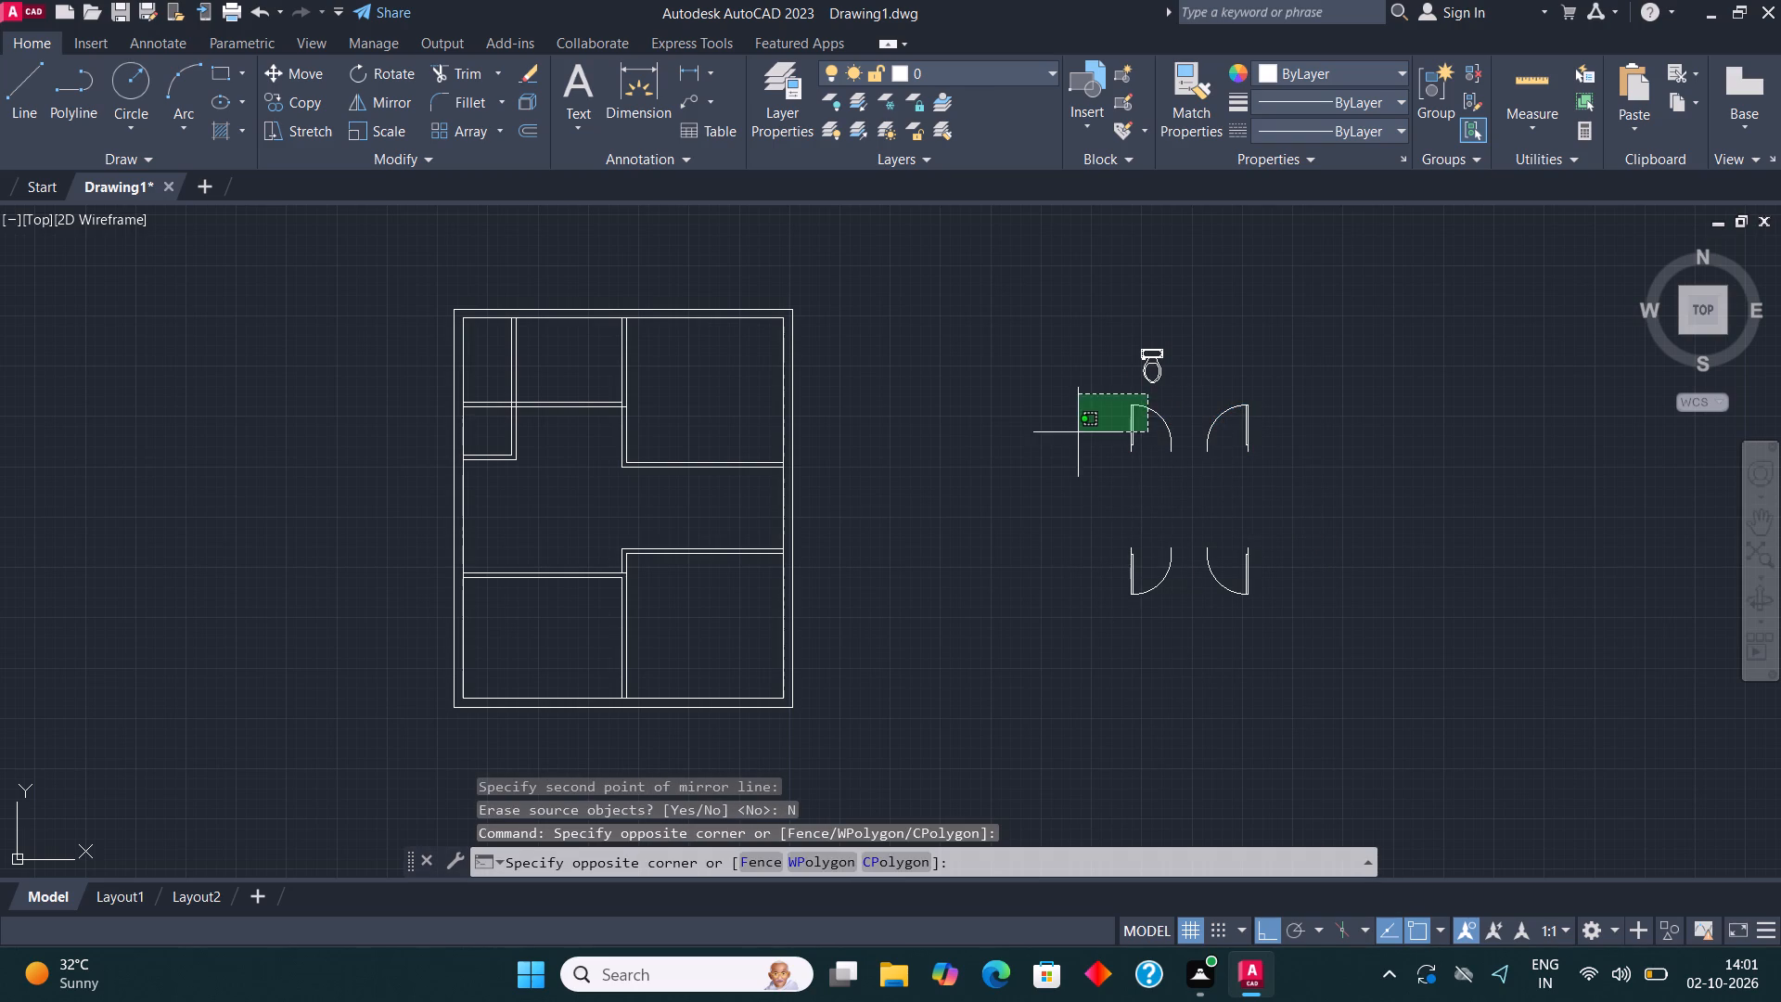
pyautogui.click(1074, 429)
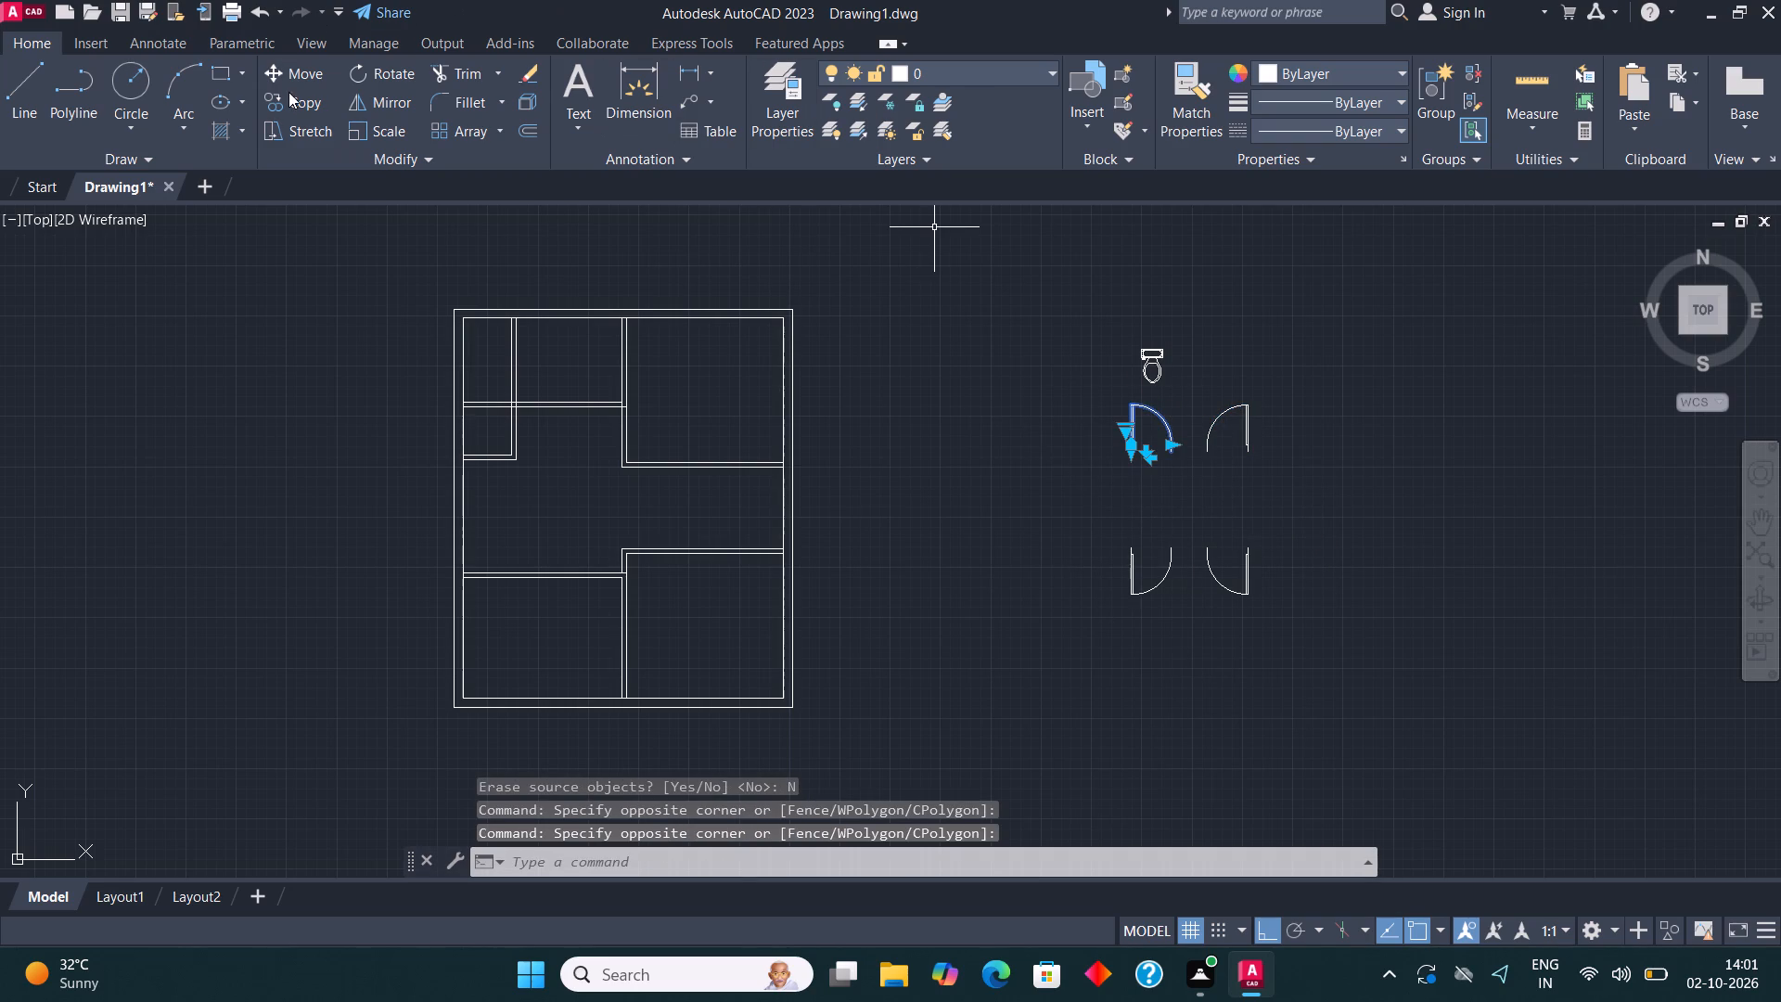
pyautogui.click(288, 92)
pyautogui.click(1147, 432)
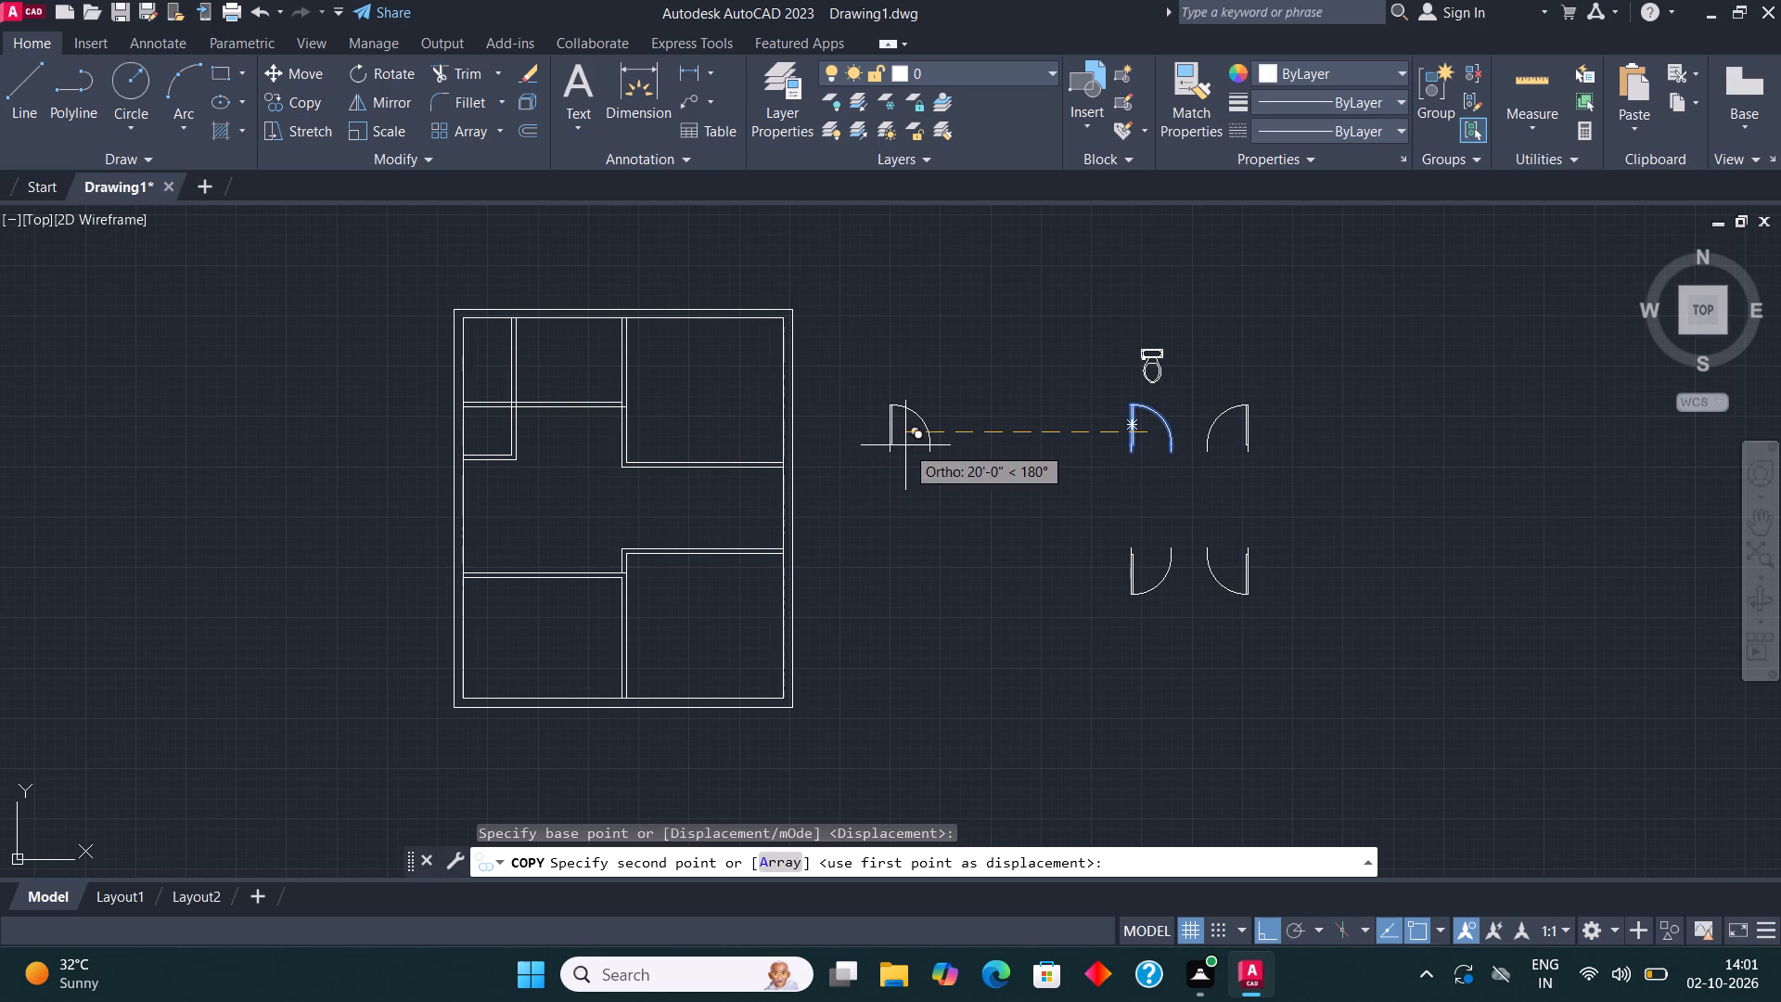
pyautogui.click(920, 445)
pyautogui.press('Escape')
# Rotate the copied door block 90° counterclockwise so its leaf lies horizontal.
pyautogui.click(920, 445)
pyautogui.click(897, 414)
pyautogui.click(929, 475)
pyautogui.click(945, 469)
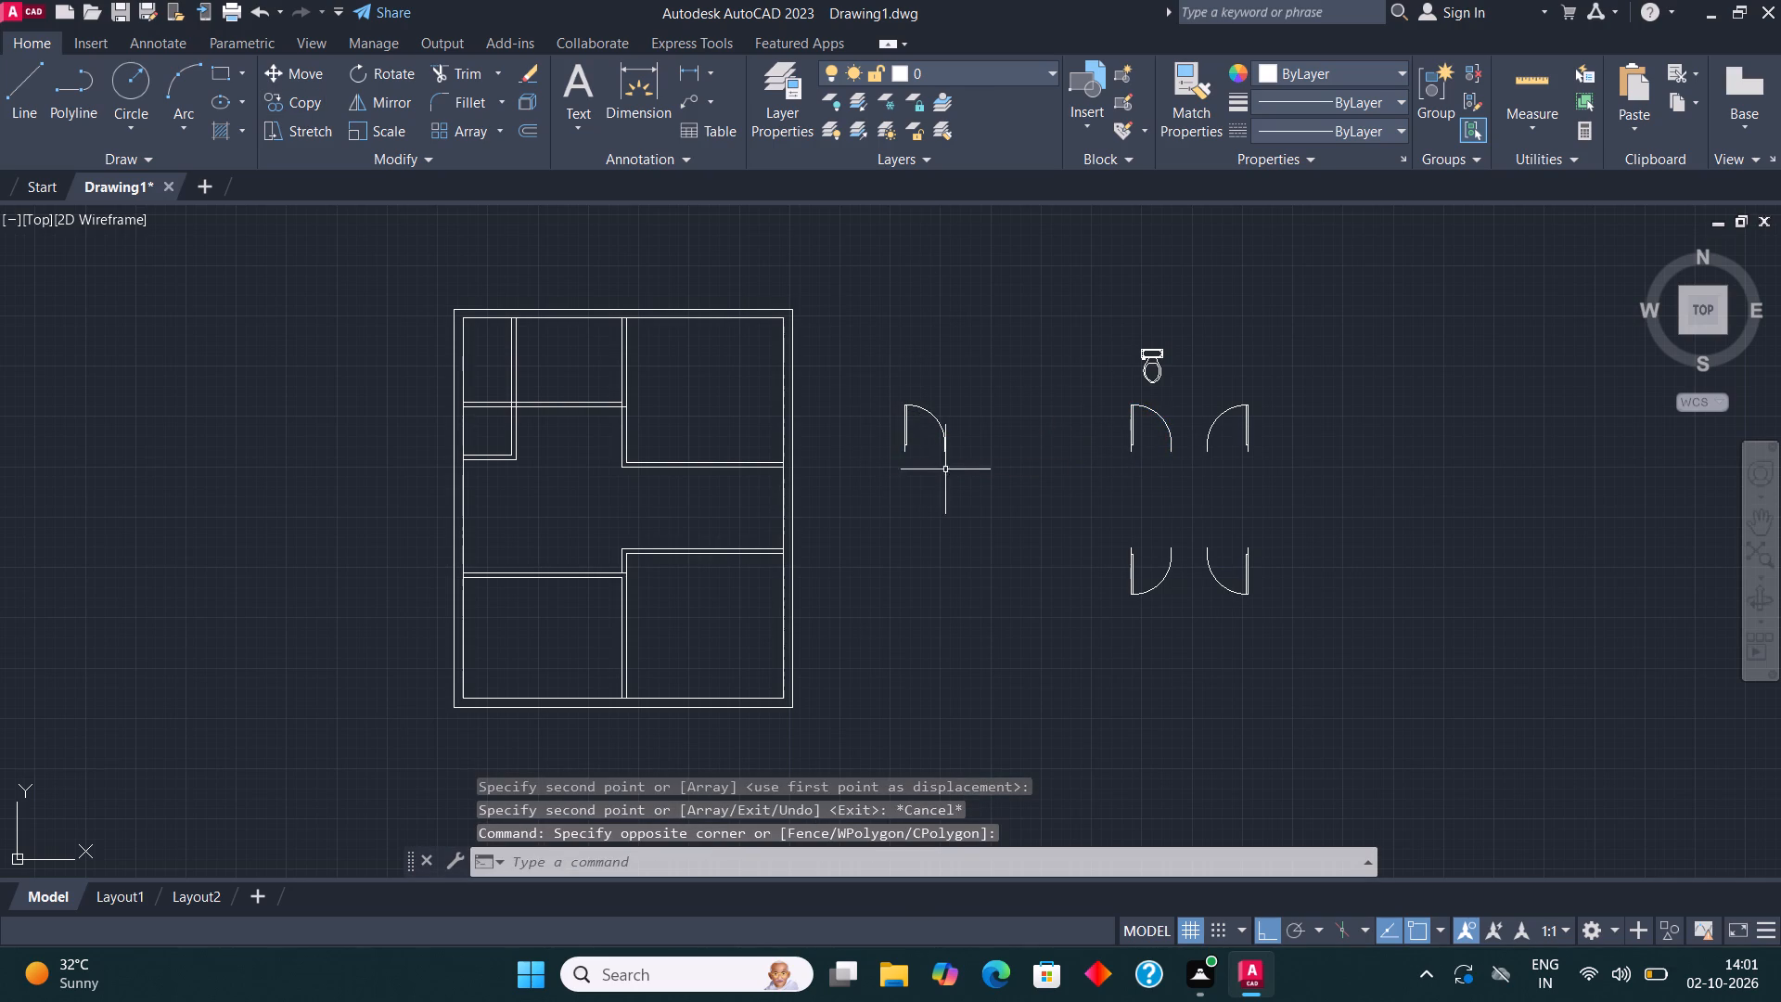
pyautogui.click(897, 404)
pyautogui.click(401, 71)
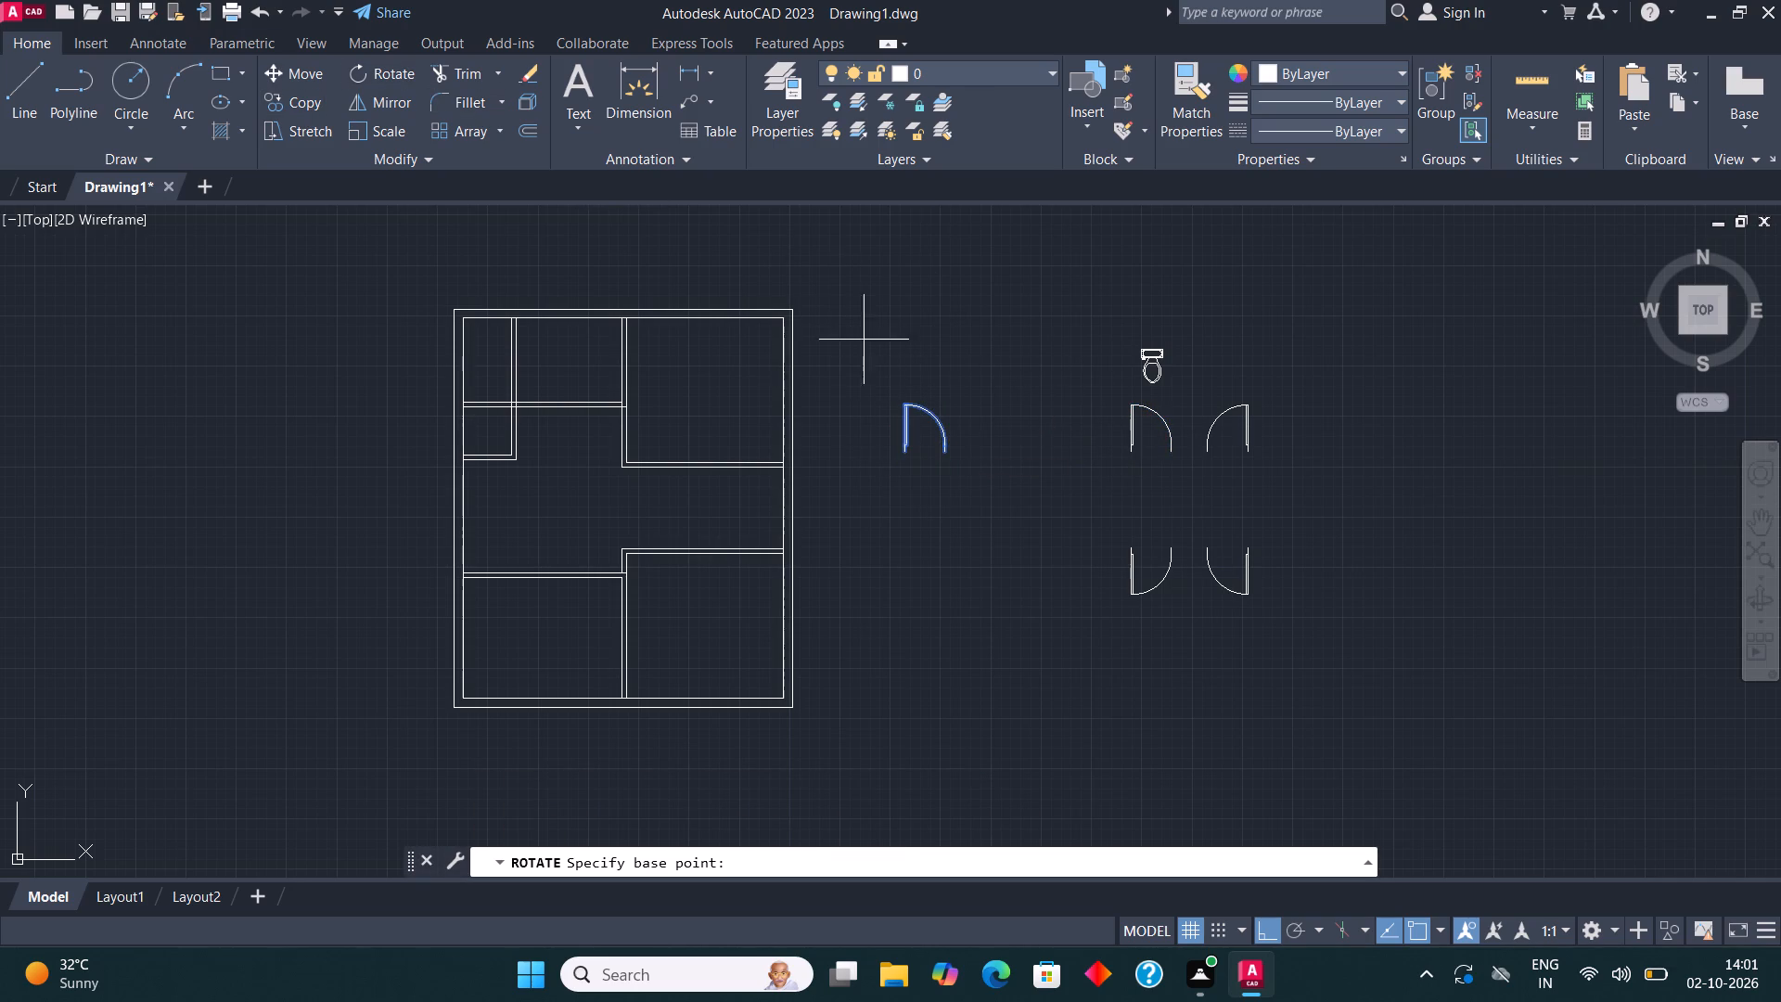
pyautogui.click(891, 359)
pyautogui.click(881, 314)
# Mirror the rotated door block about a horizontal line just above it, keeping the original.
pyautogui.moveTo(967, 356); pyautogui.dragTo(959, 570, button='middle')
pyautogui.click(956, 561)
pyautogui.click(378, 99)
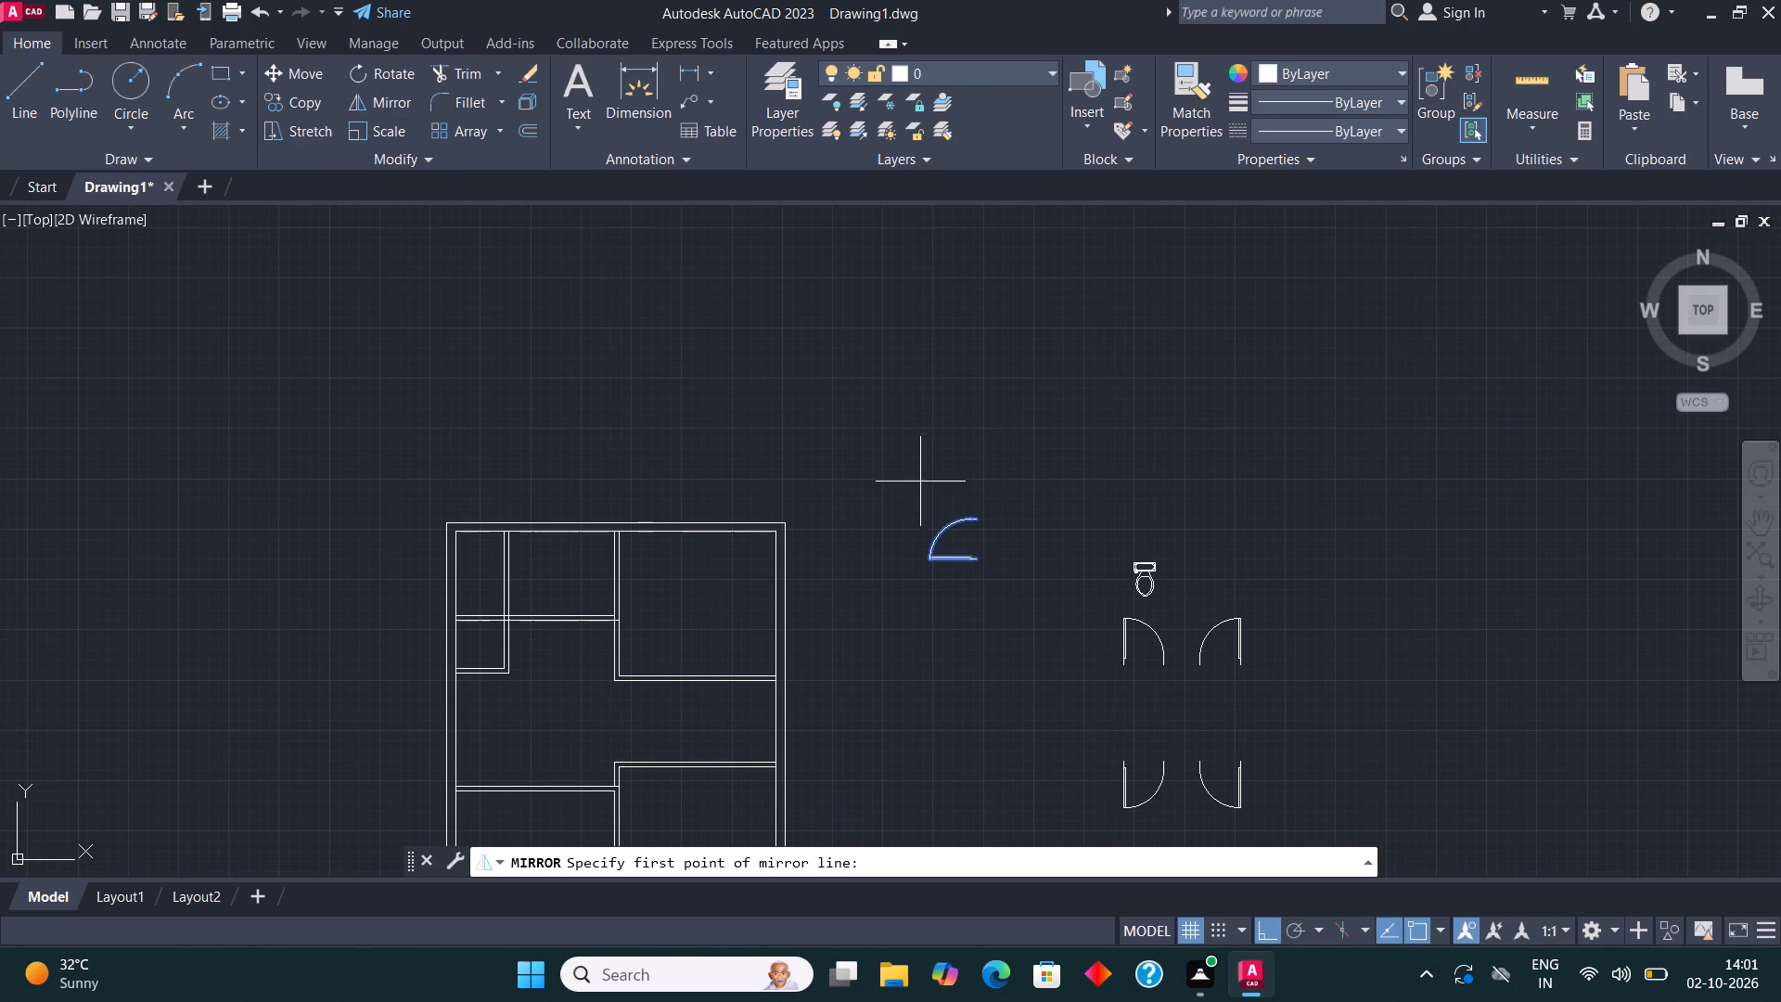
pyautogui.click(955, 484)
pyautogui.click(898, 478)
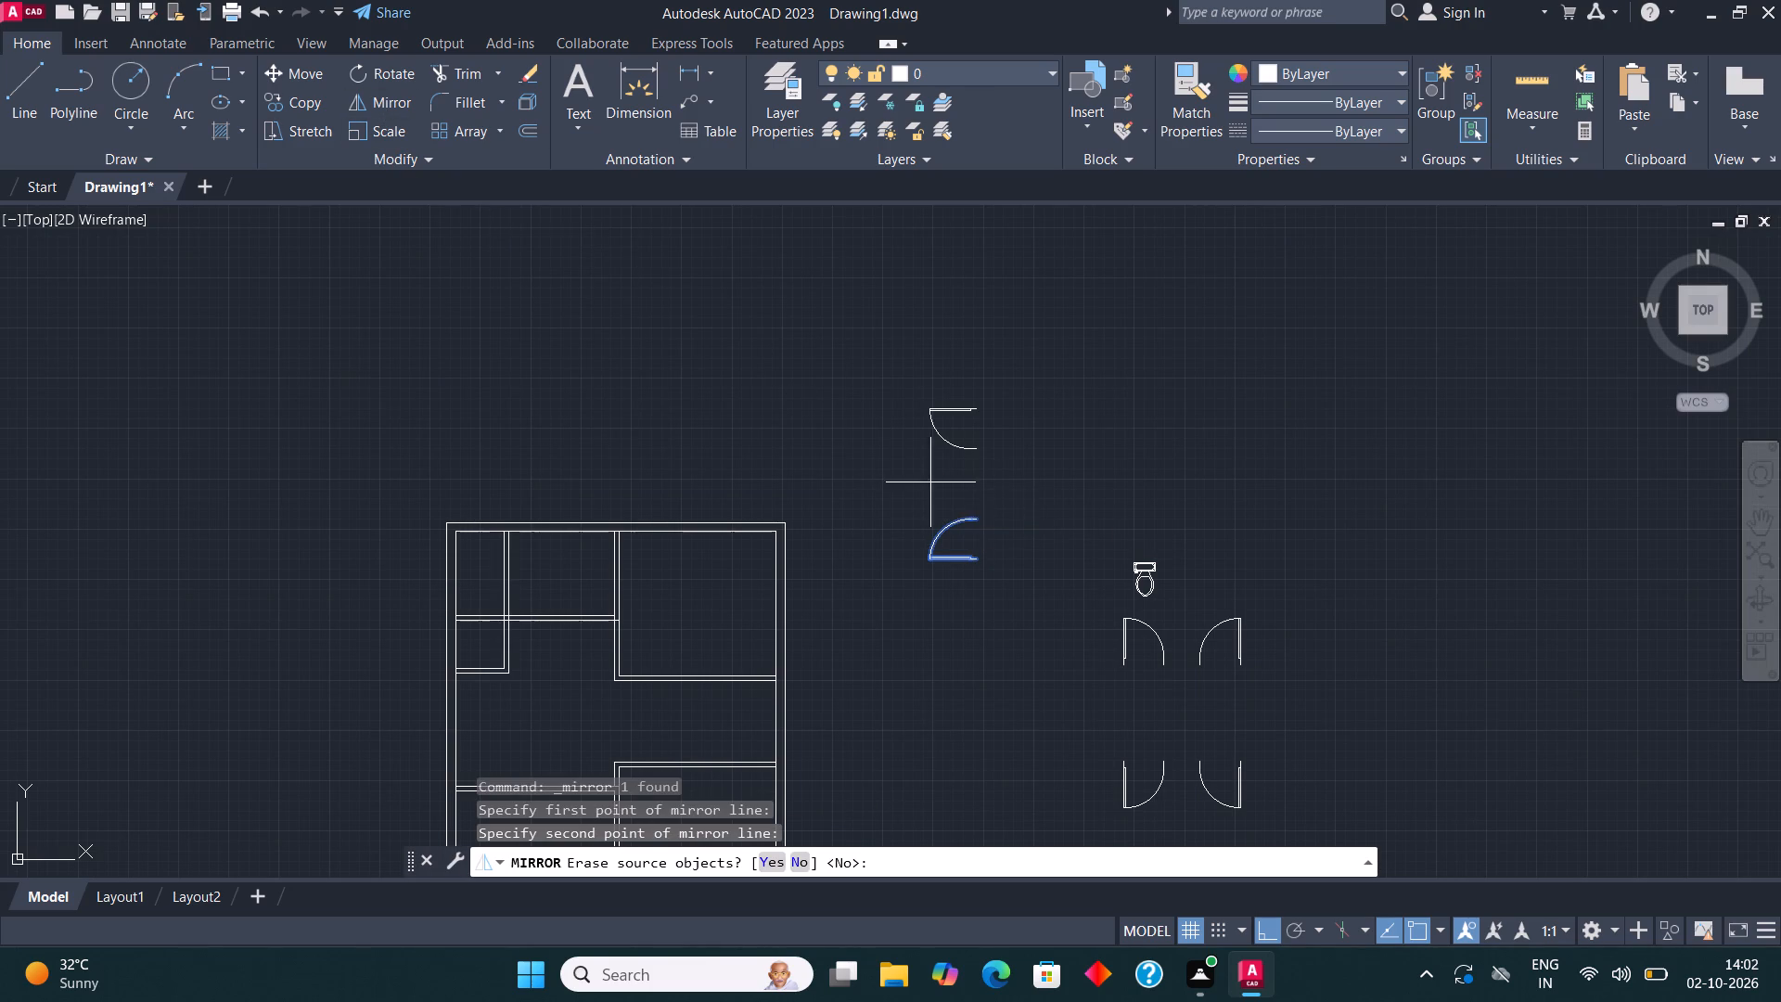
pyautogui.click(800, 854)
# Mirror both horizontal-leaf door blocks about a vertical line on their east side, keeping the originals.
pyautogui.click(981, 566)
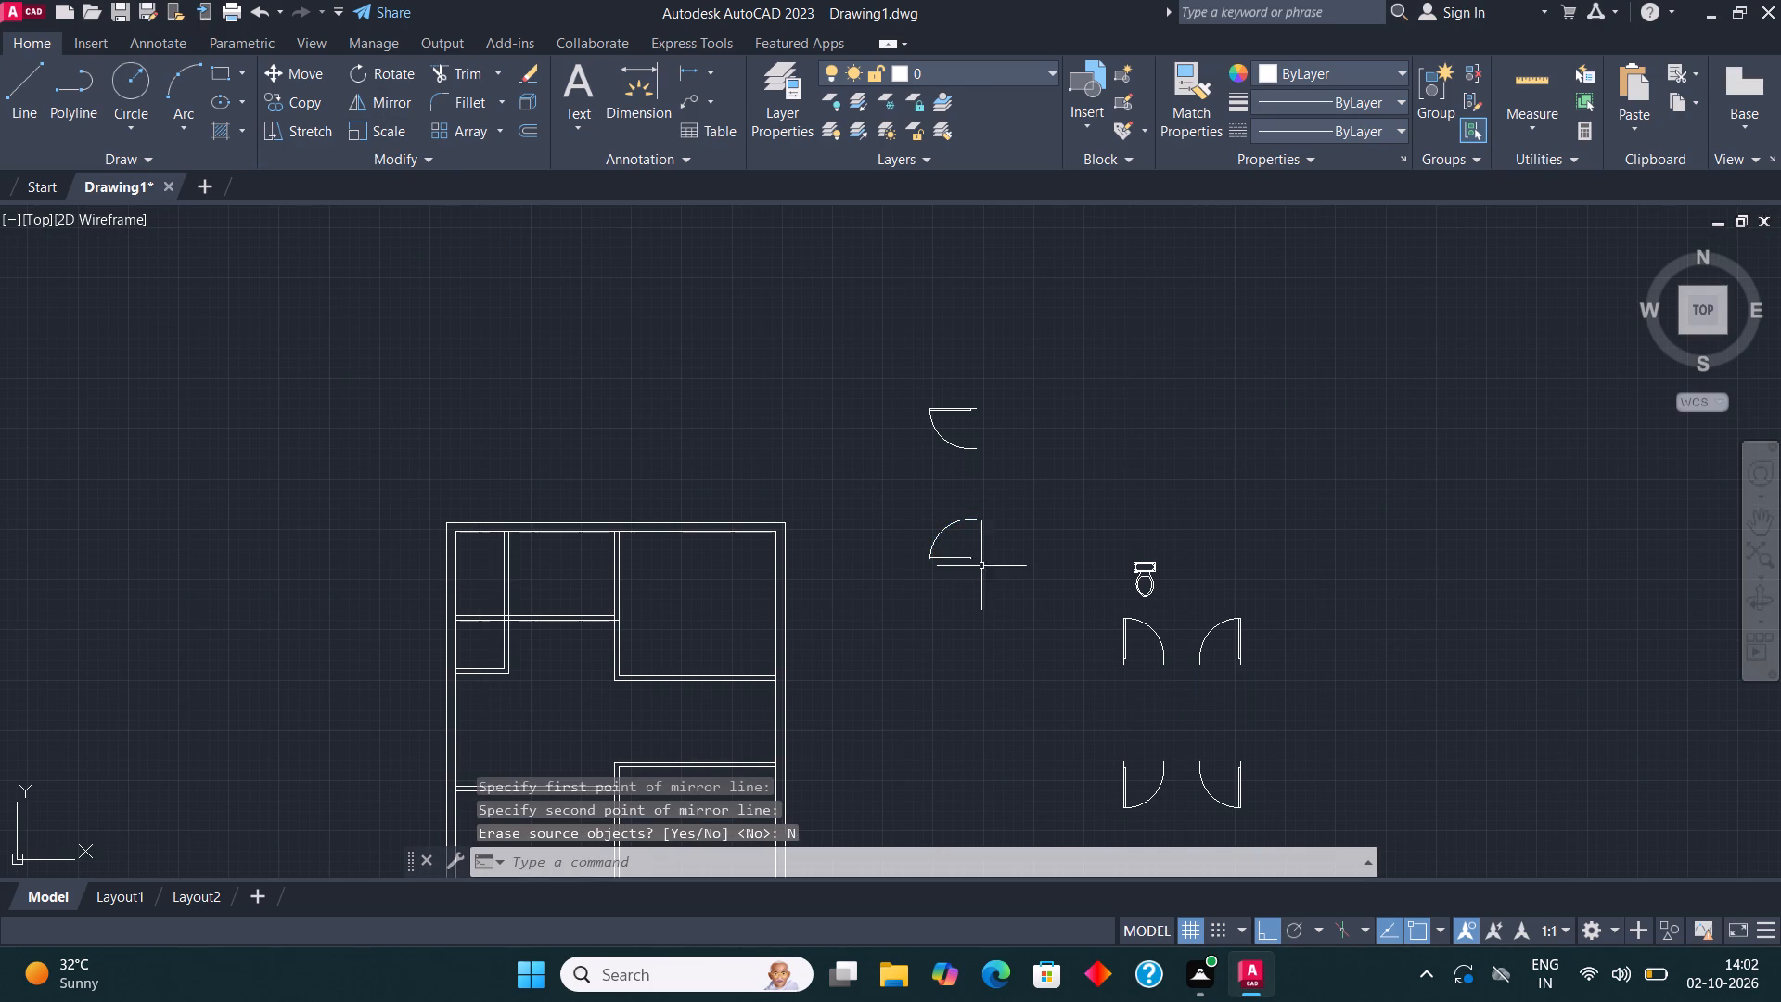
pyautogui.click(934, 428)
pyautogui.click(389, 99)
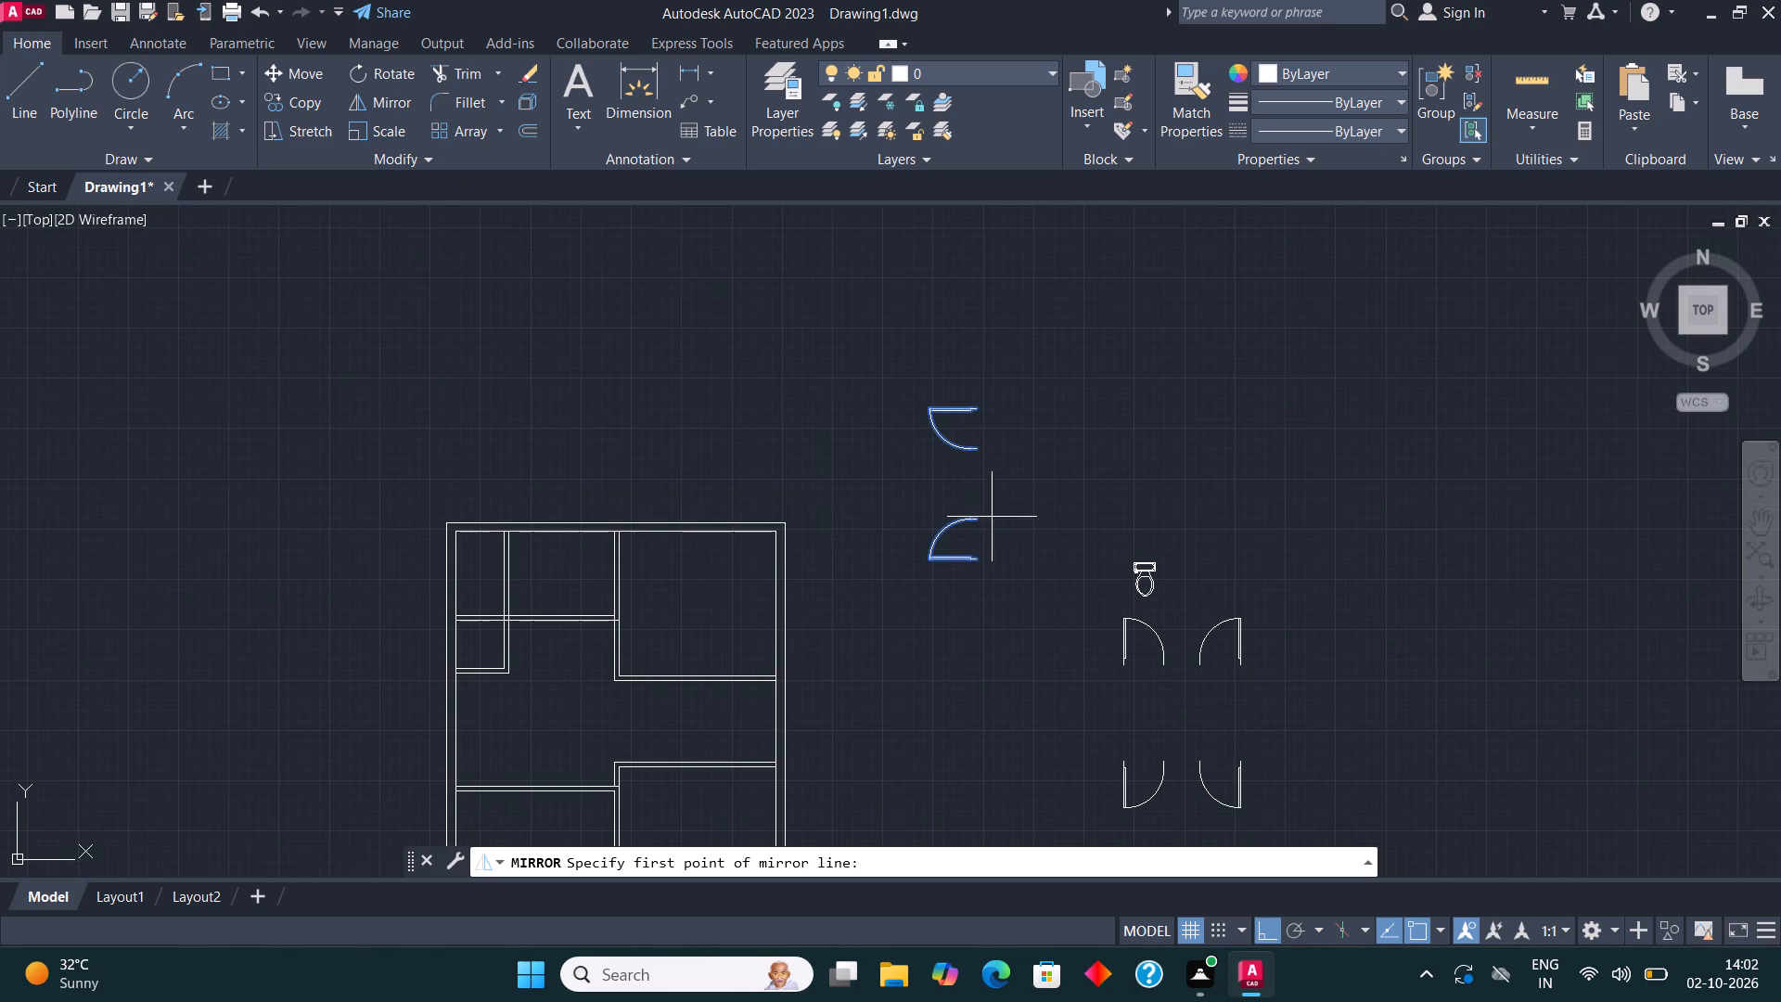
pyautogui.click(1011, 493)
pyautogui.click(1023, 537)
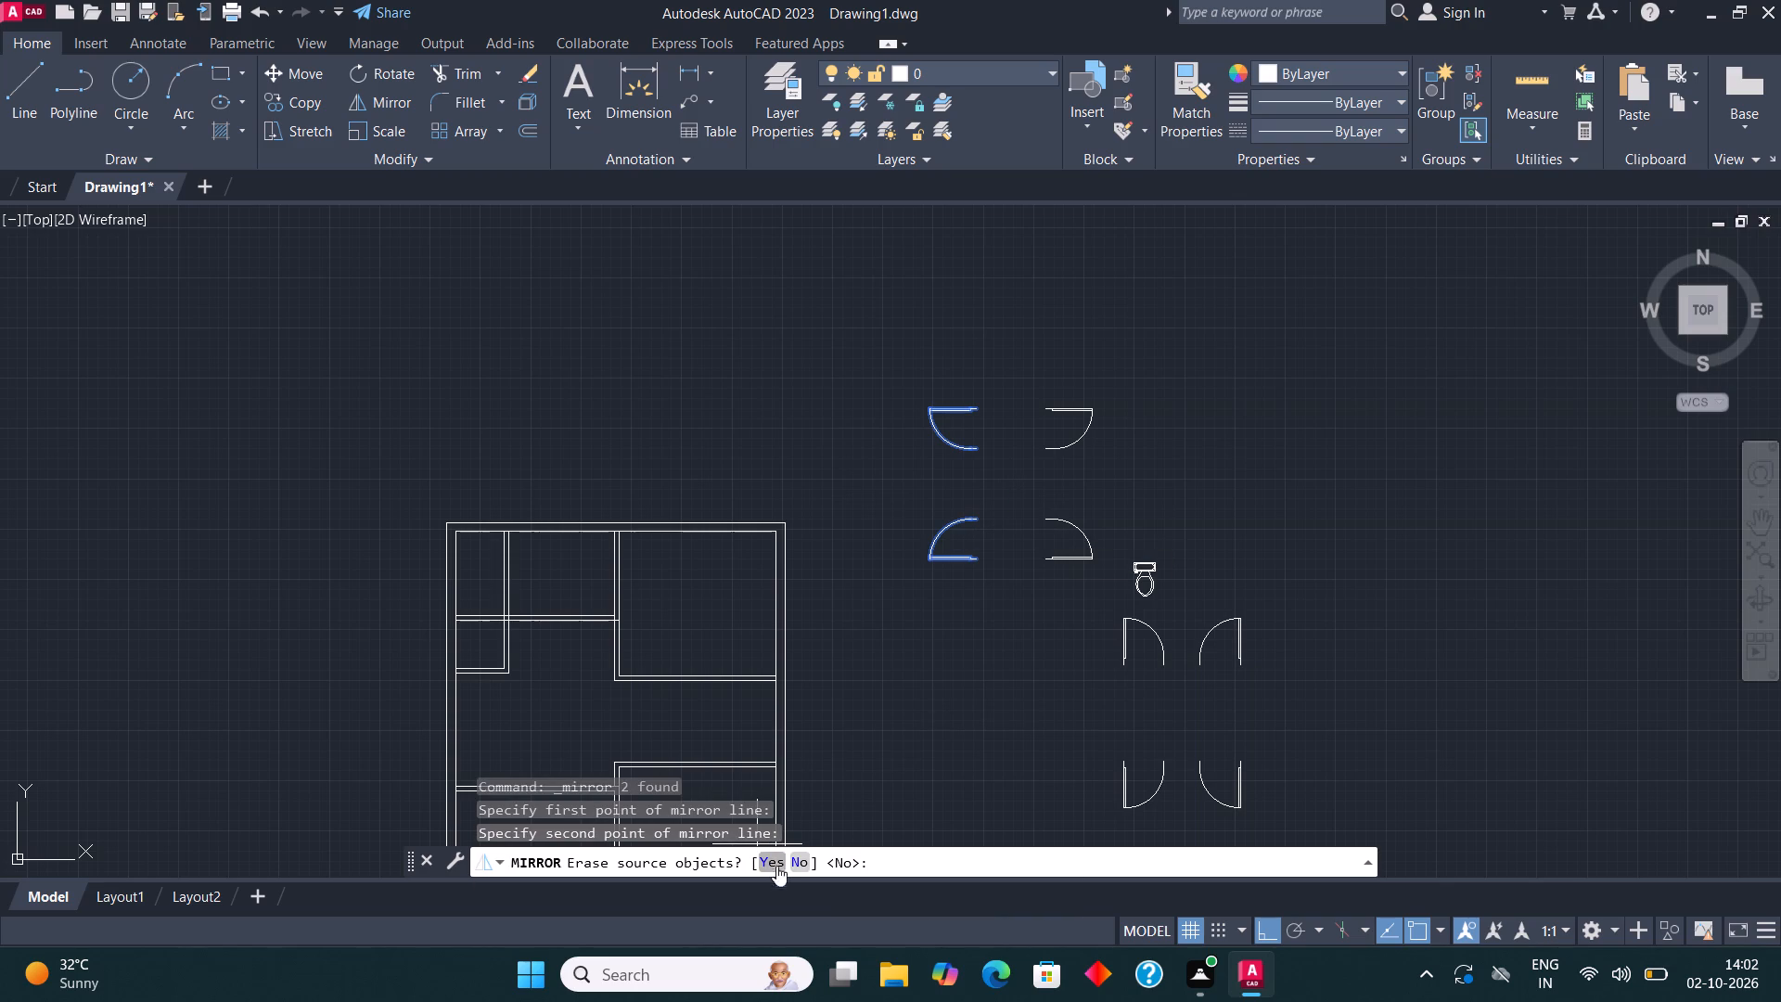
pyautogui.click(789, 854)
pyautogui.click(804, 861)
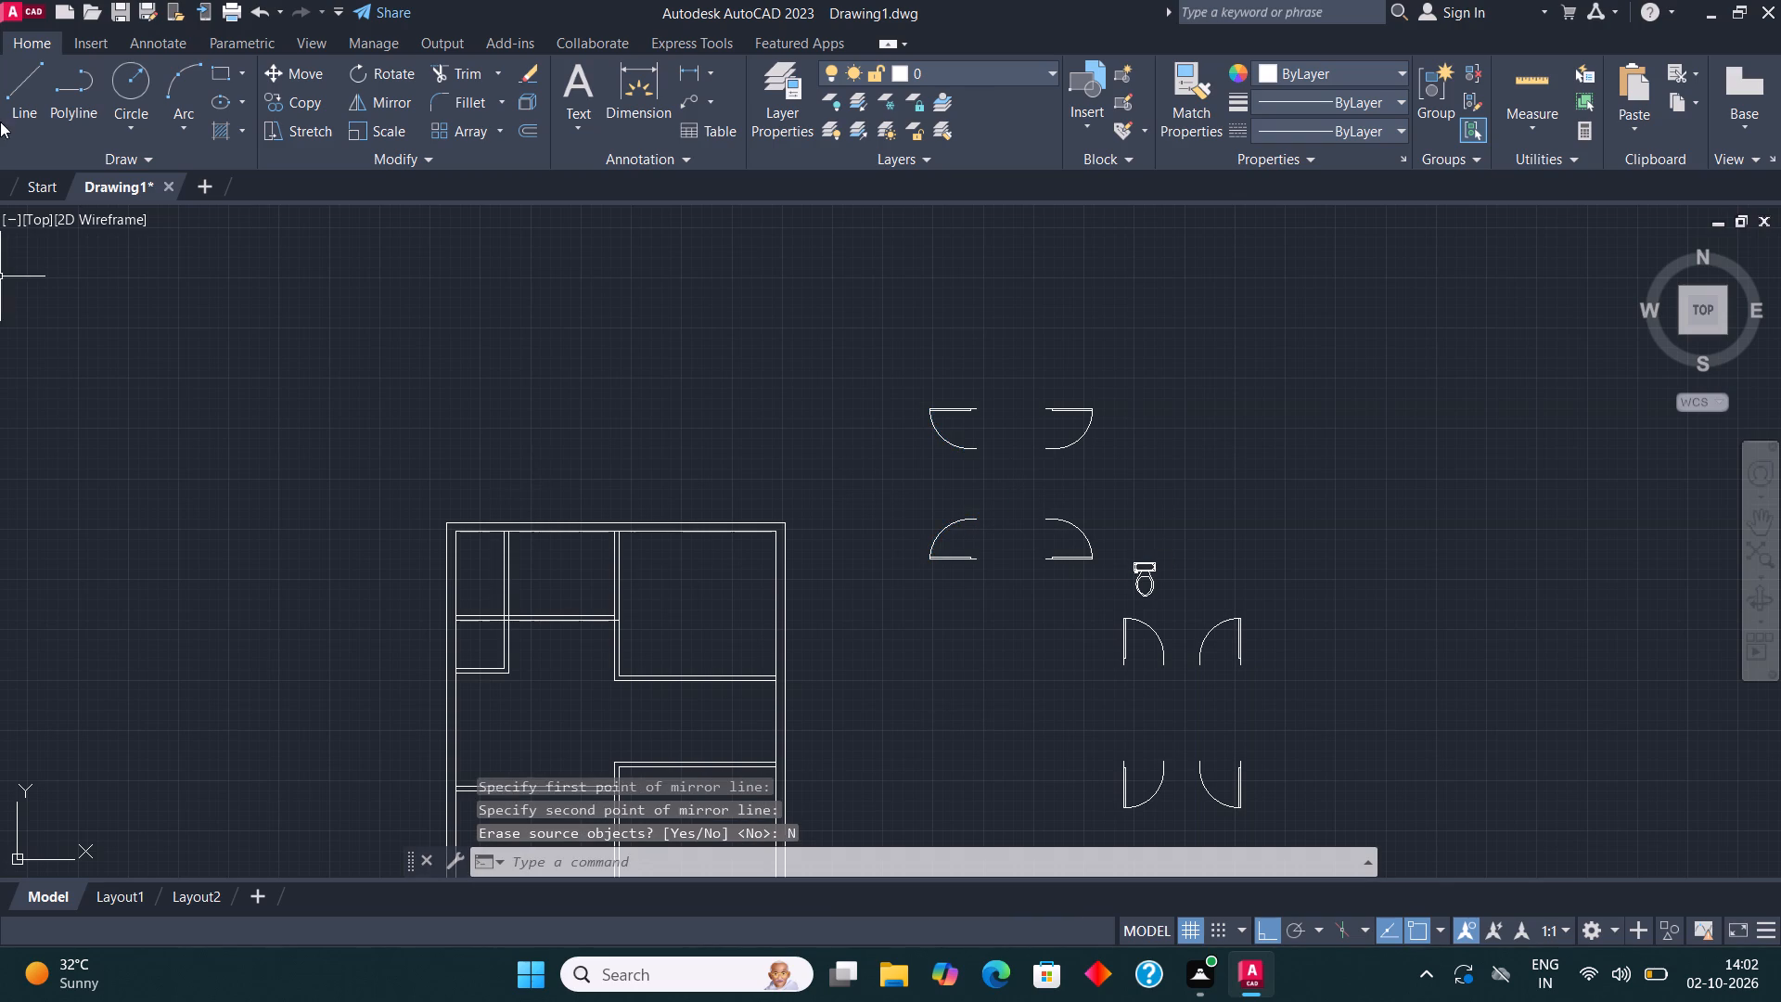
# With Ortho off, copy the northwest horizontal-leaf door by its hinge corner onto the northwest room's east partition, just below the outer wall.
pyautogui.scroll(-1, 416, 297)
pyautogui.moveTo(780, 427); pyautogui.dragTo(1048, 480, button='middle')
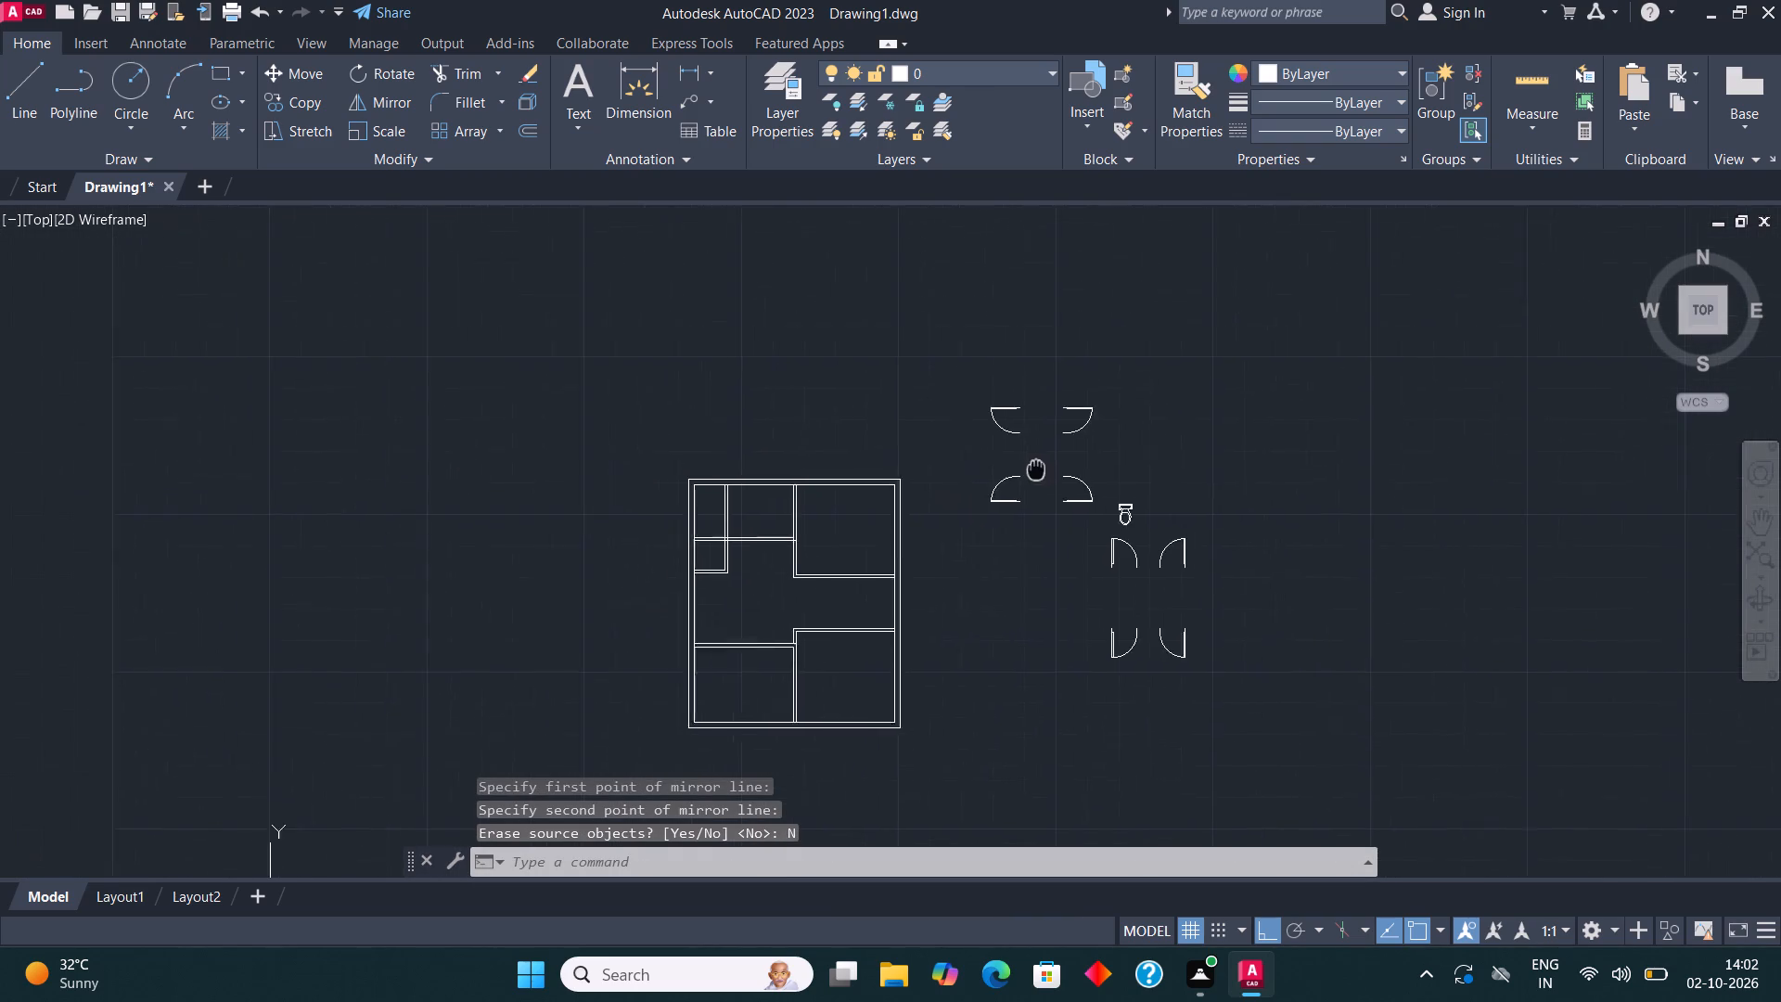
pyautogui.moveTo(1048, 480); pyautogui.dragTo(1075, 499, button='middle')
pyautogui.click(1050, 440)
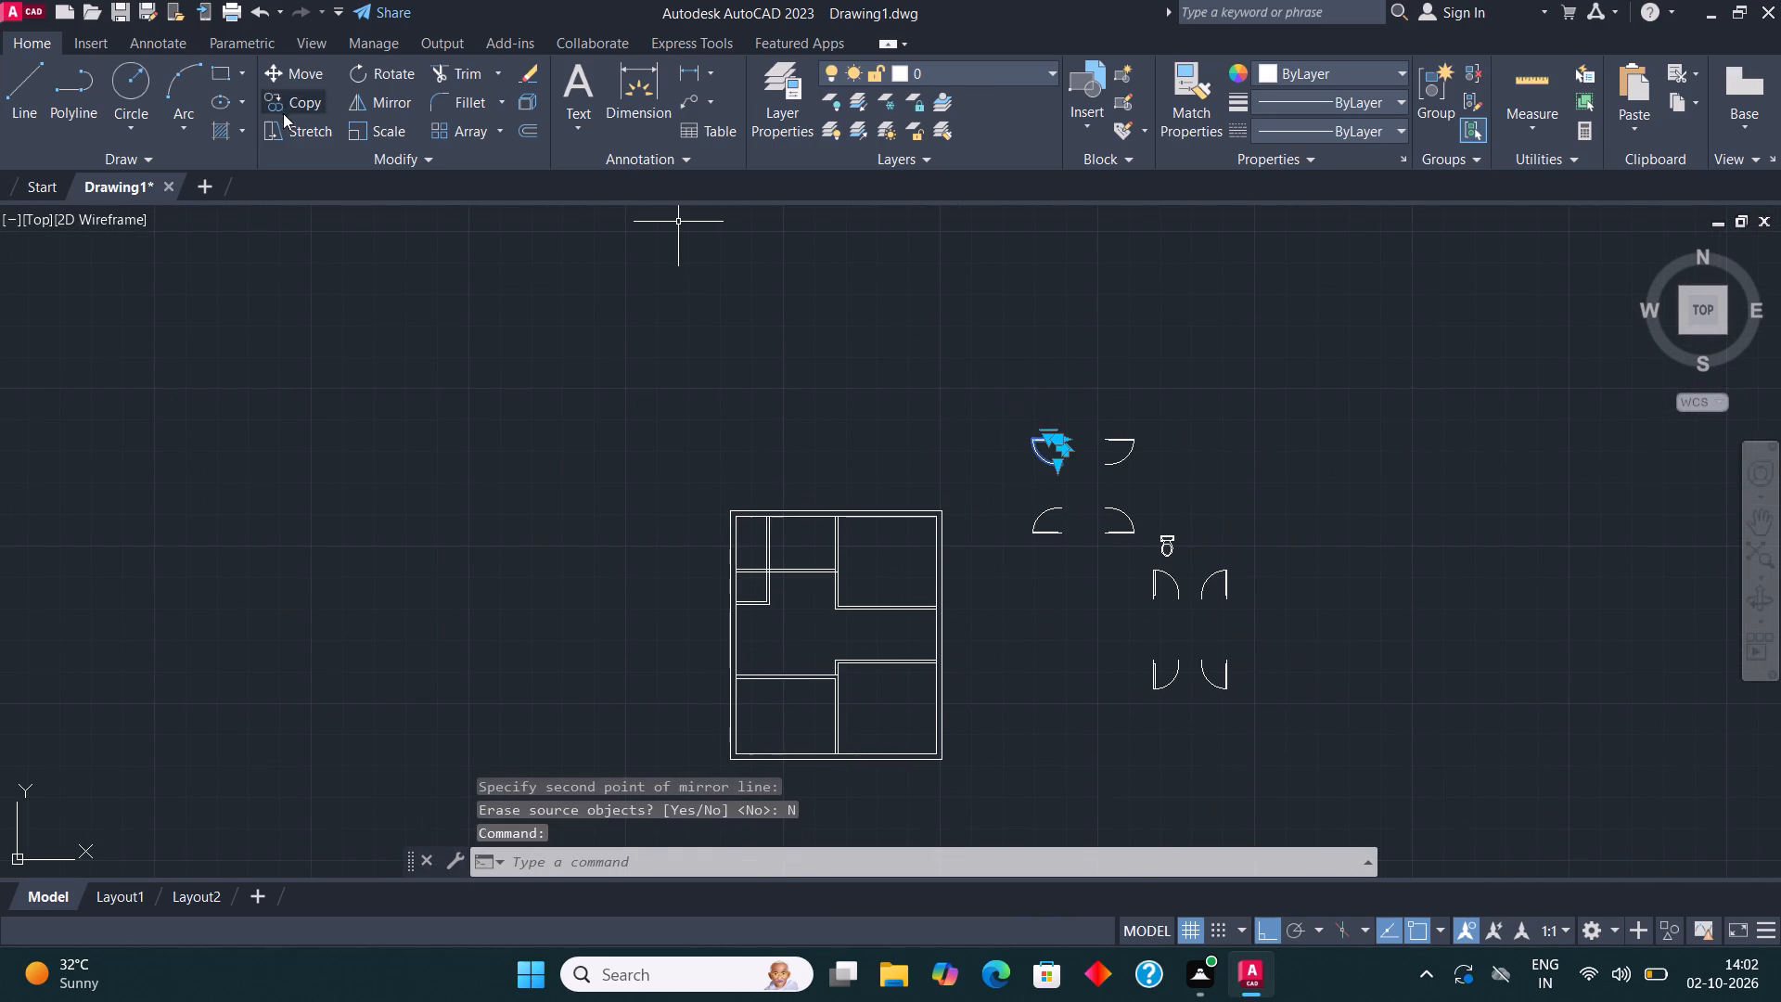
pyautogui.click(282, 108)
pyautogui.scroll(3, 1058, 424)
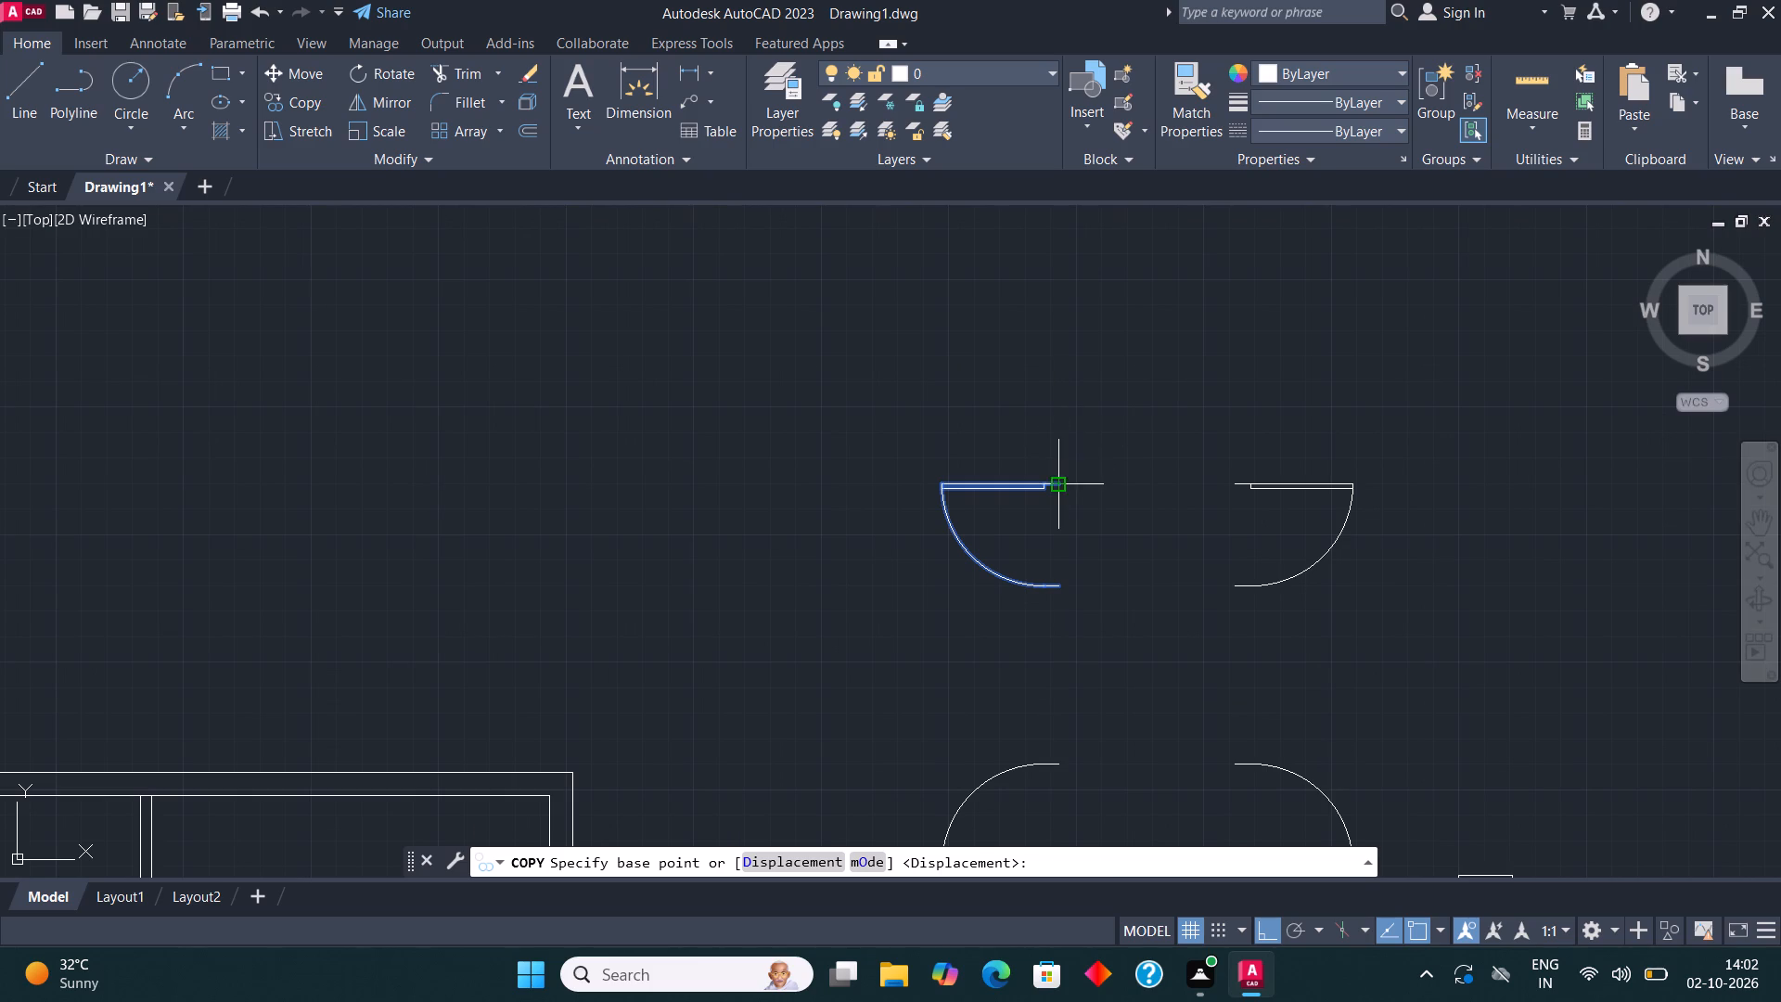
pyautogui.click(1065, 480)
pyautogui.scroll(-3, 1226, 379)
pyautogui.press('F8')
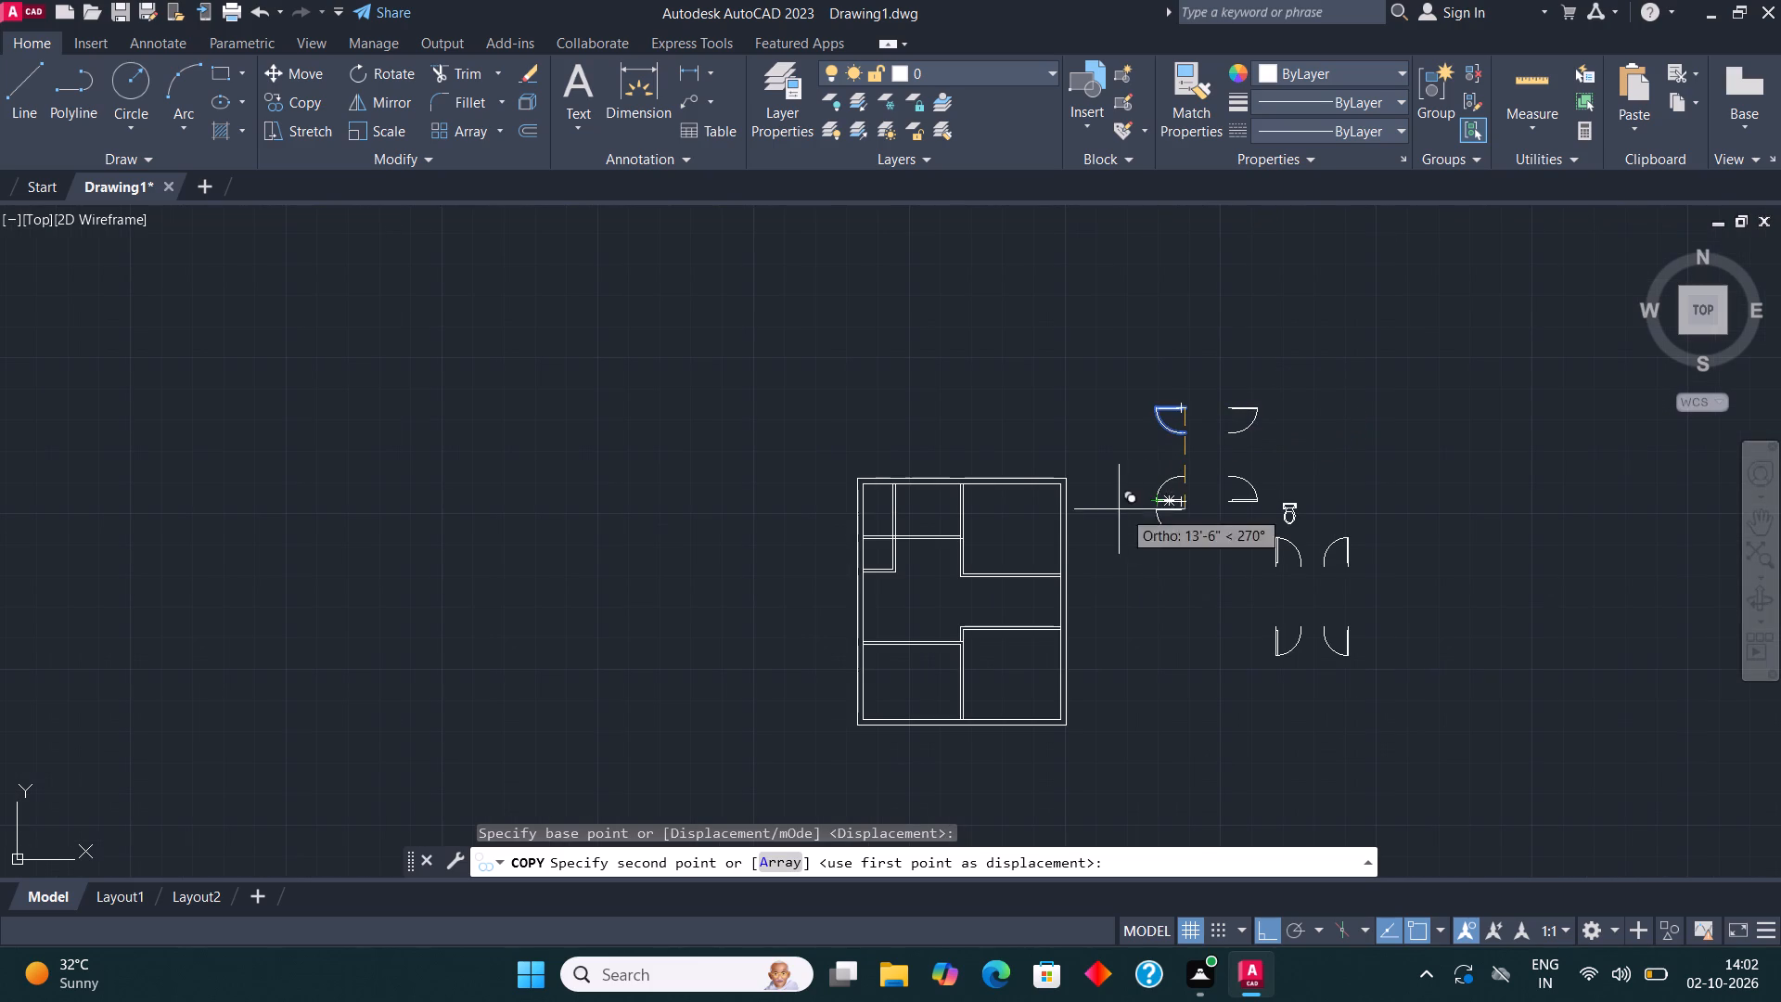
pyautogui.scroll(6, 868, 495)
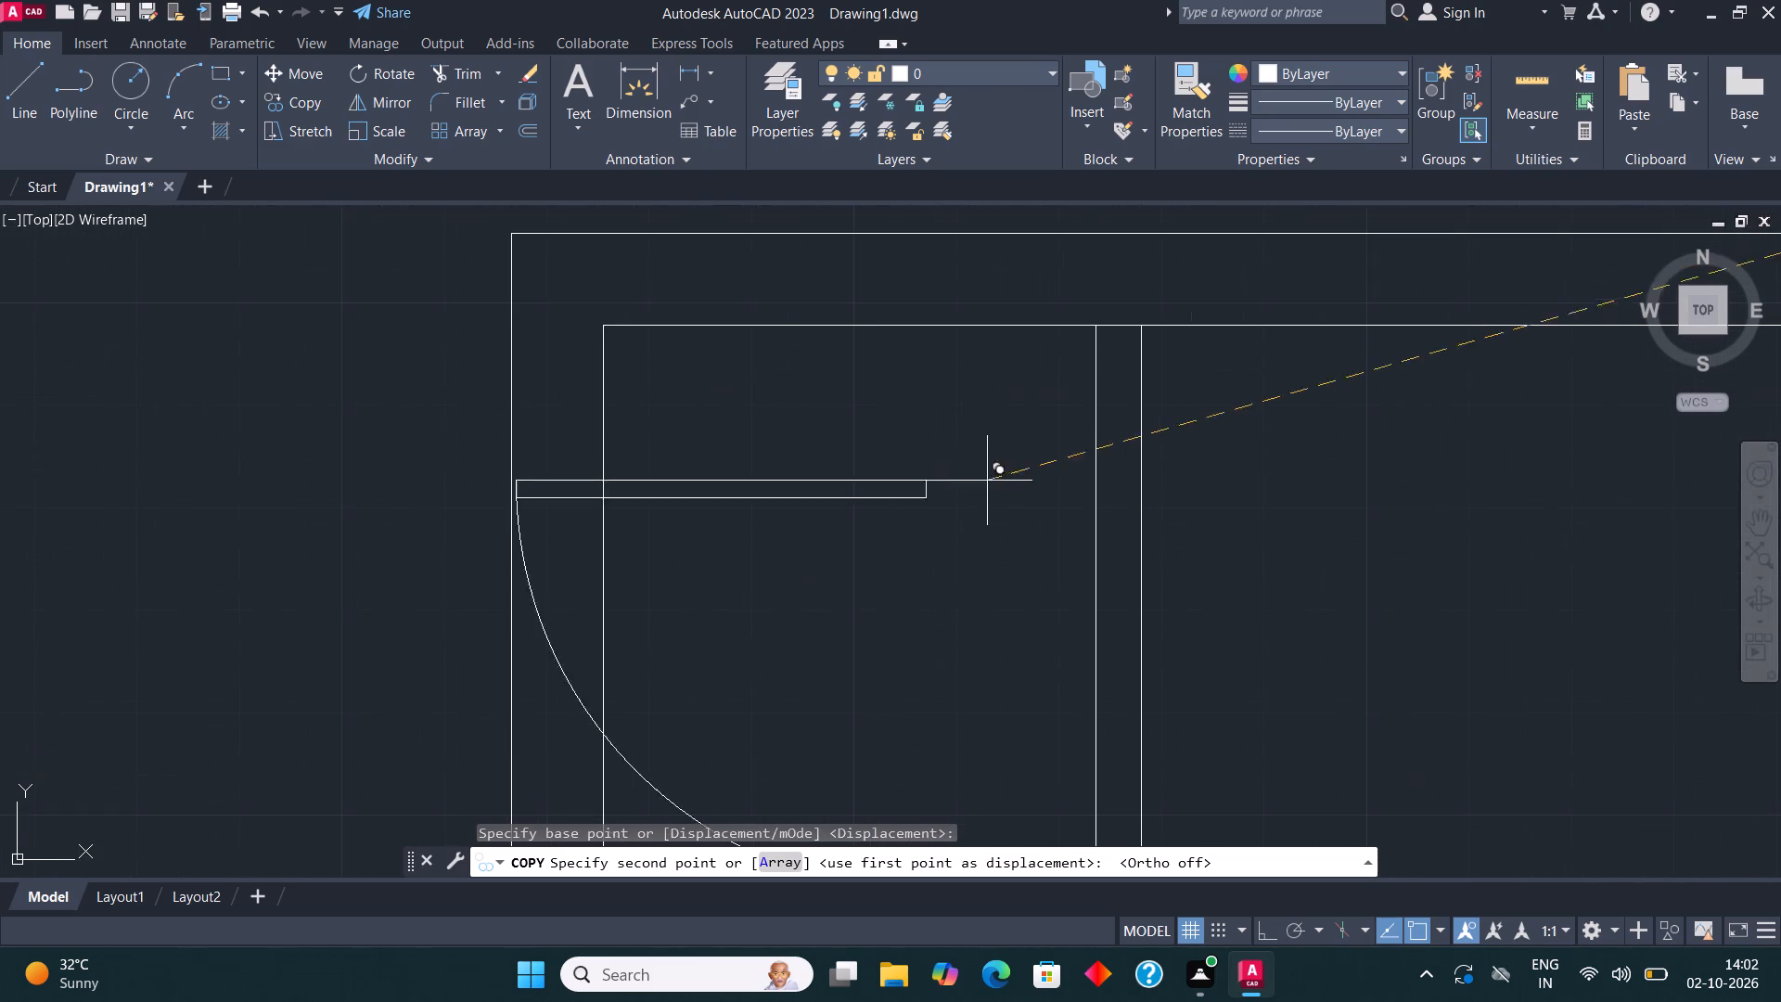
pyautogui.click(1142, 365)
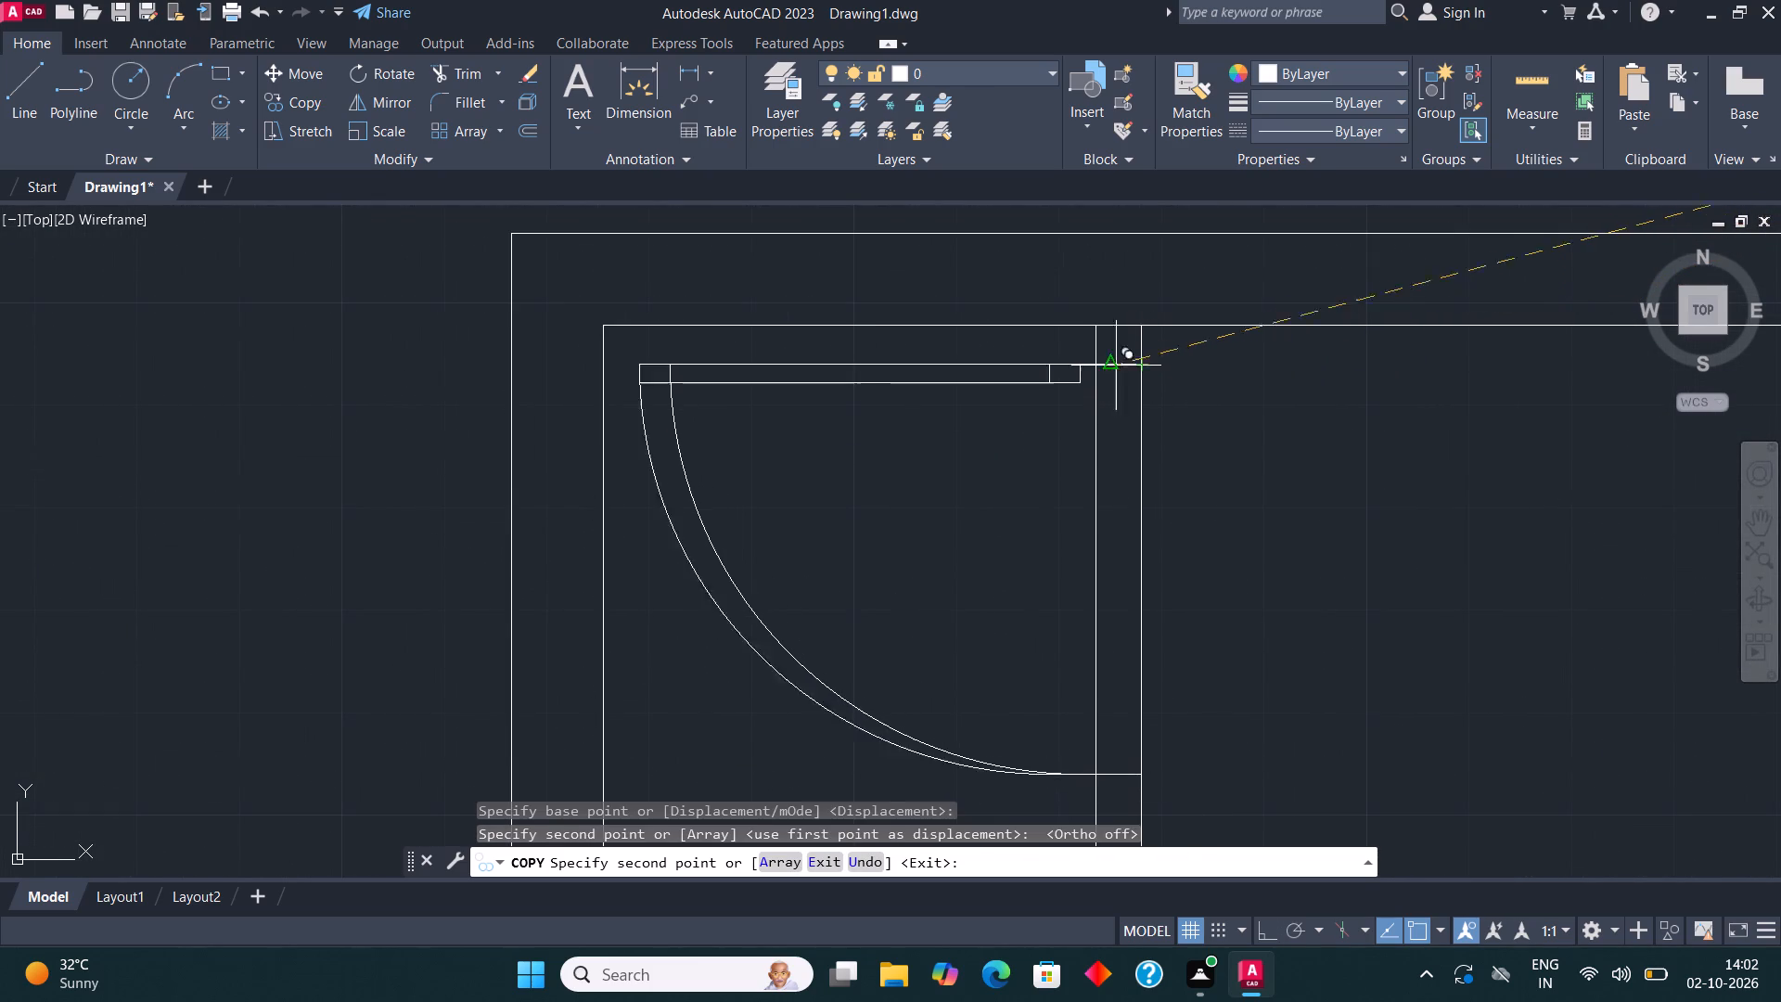
pyautogui.scroll(-3, 914, 393)
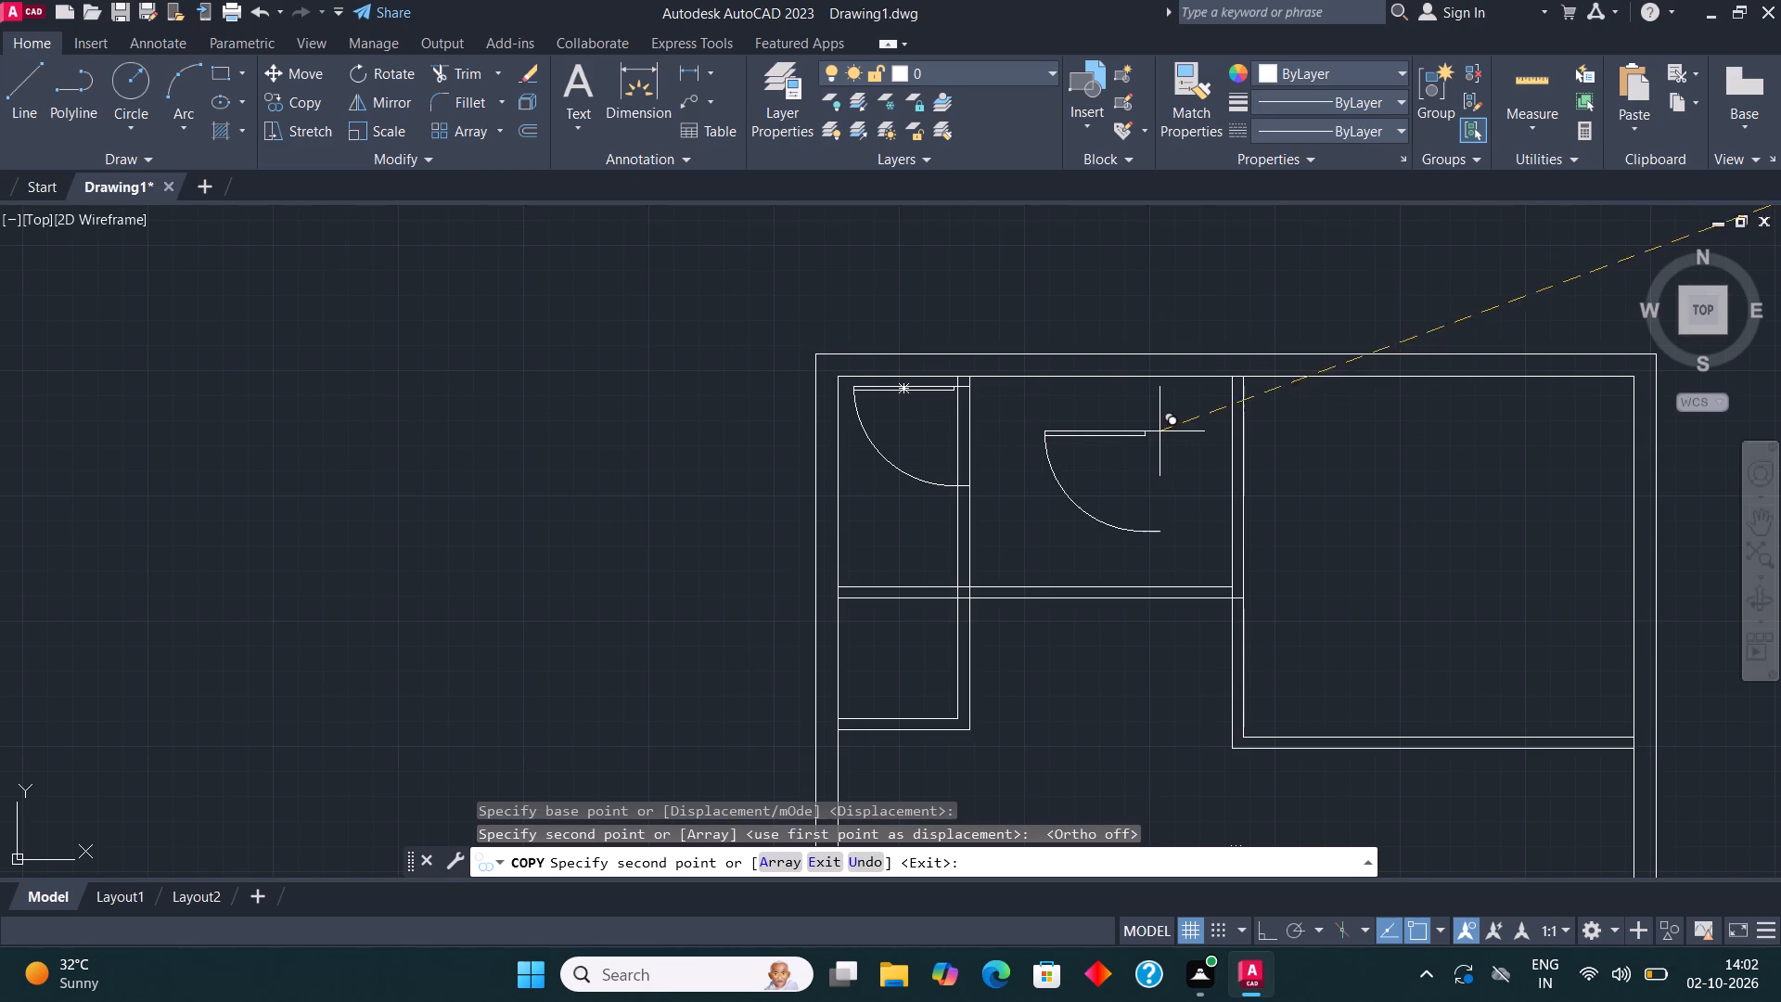
pyautogui.press('Escape')
# Scale the door in the northwest room down slightly about its hinge corner on the partition.
pyautogui.moveTo(1069, 292); pyautogui.dragTo(942, 383, button='middle')
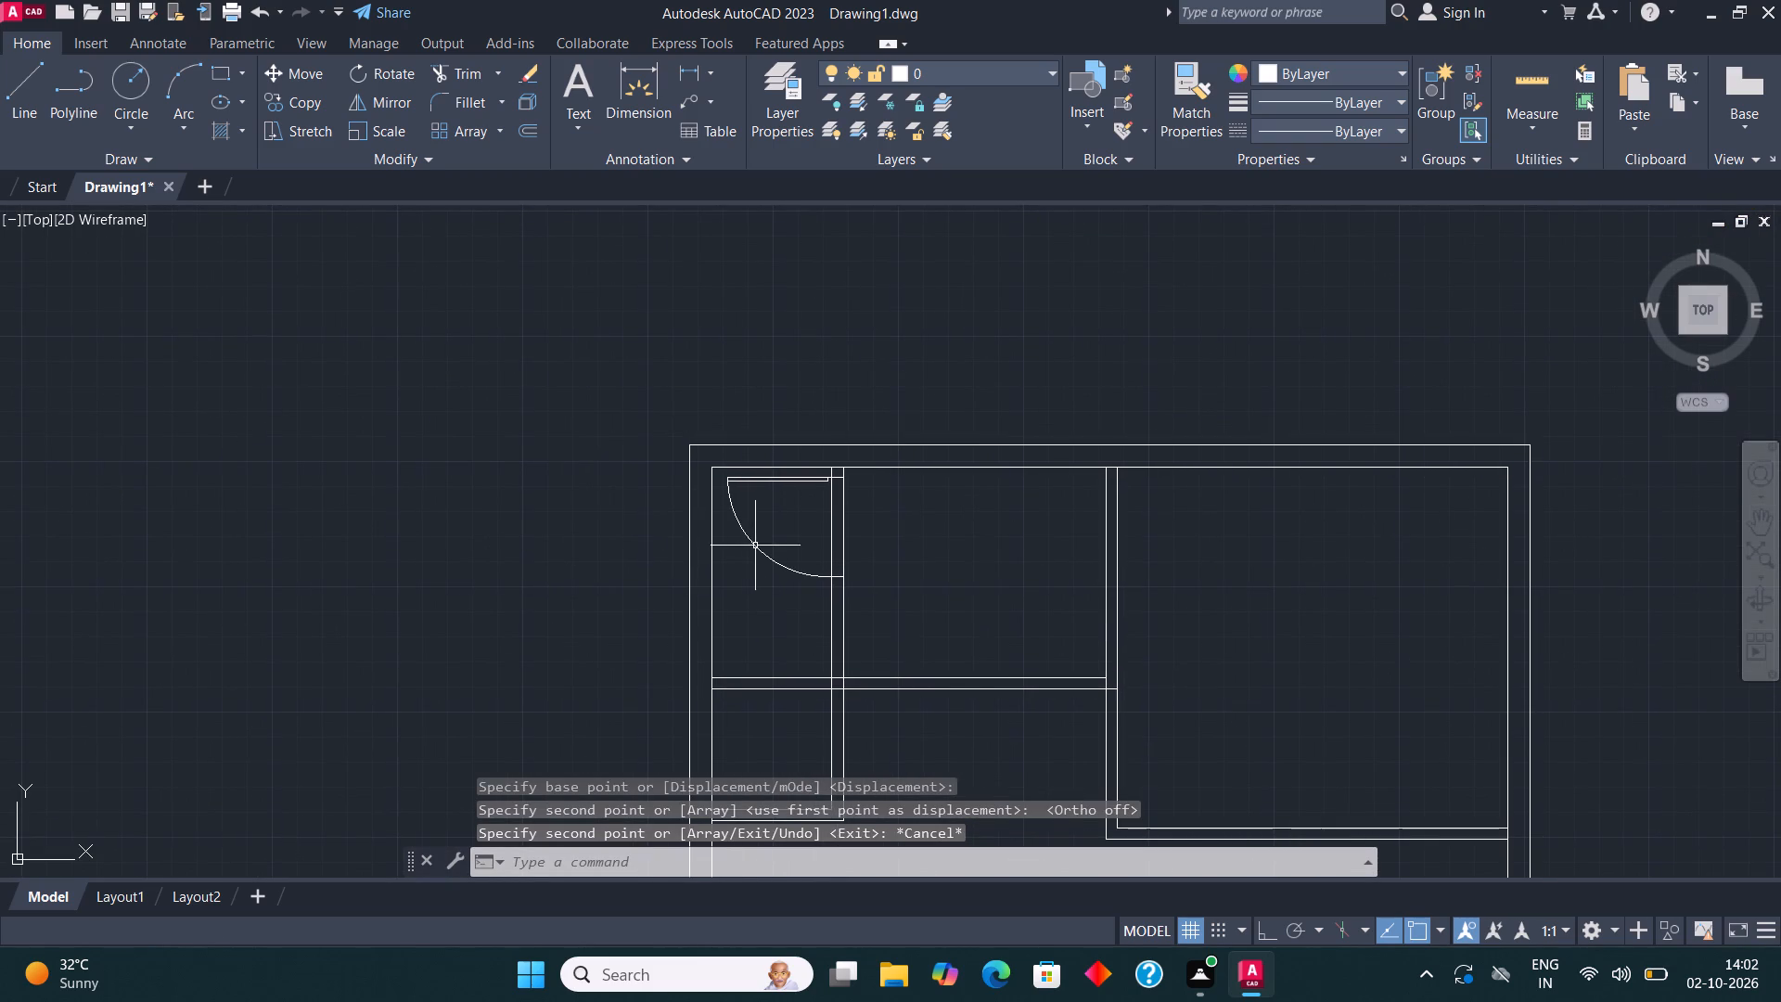
pyautogui.click(756, 550)
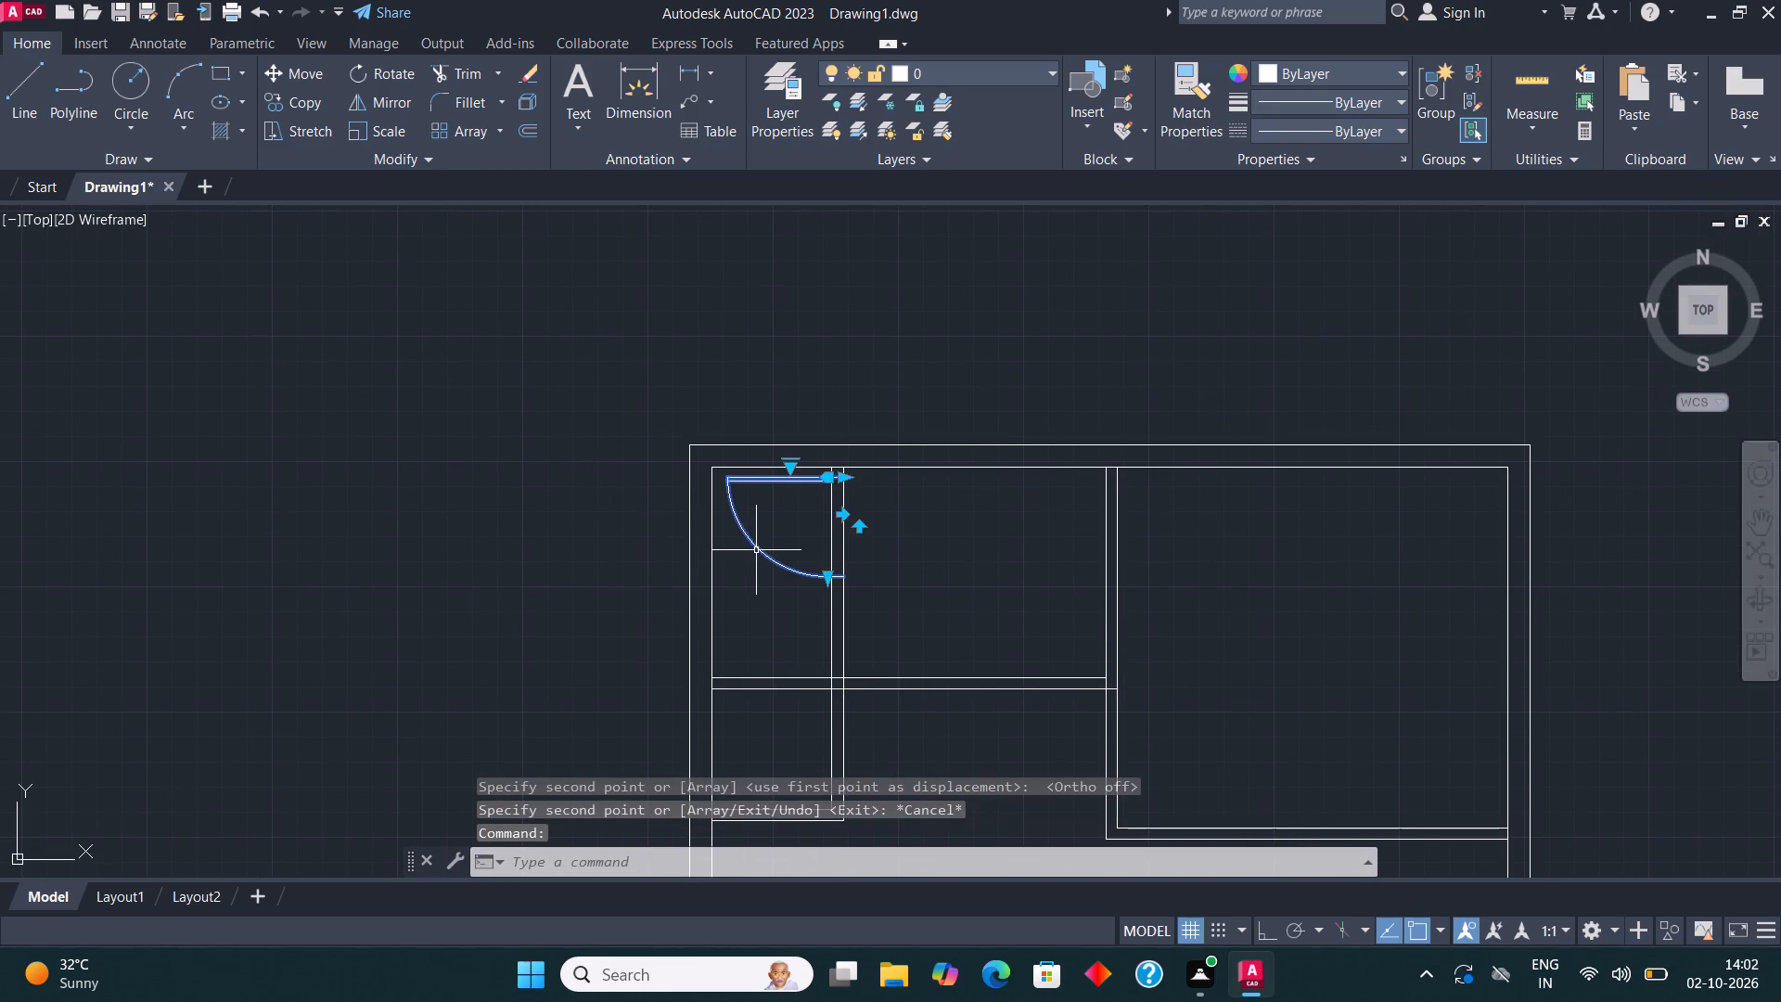
pyautogui.click(393, 125)
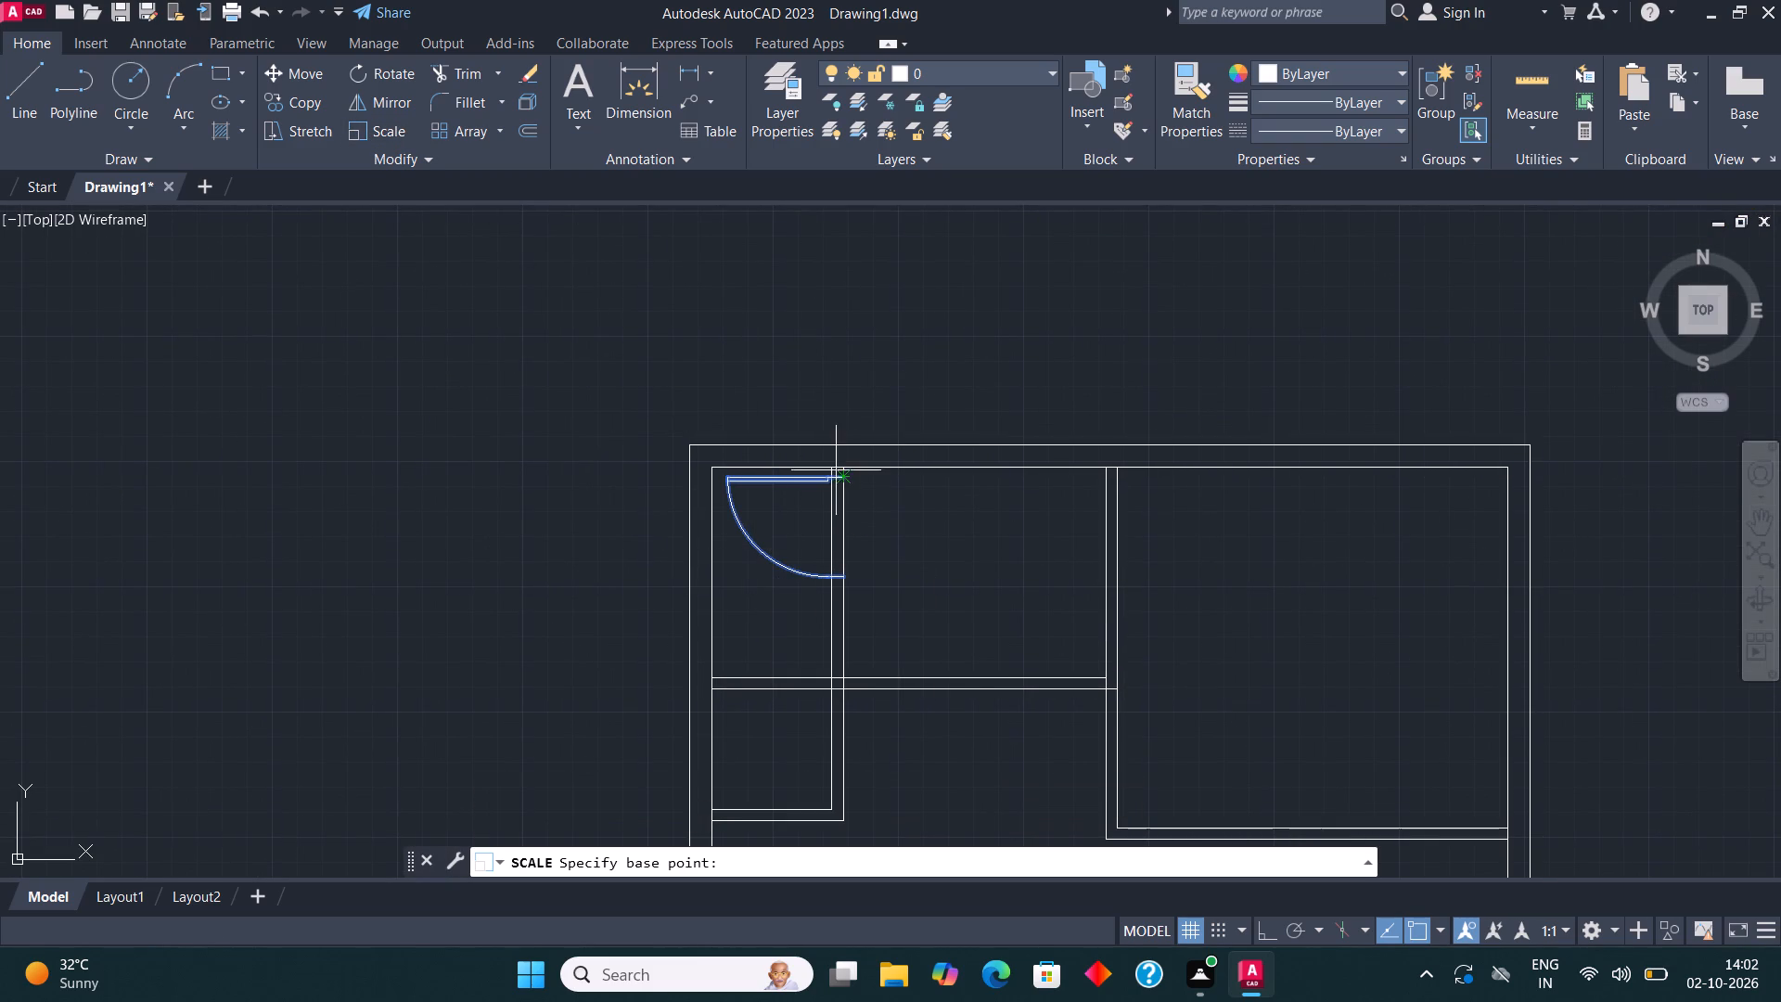
pyautogui.click(836, 470)
pyautogui.click(830, 517)
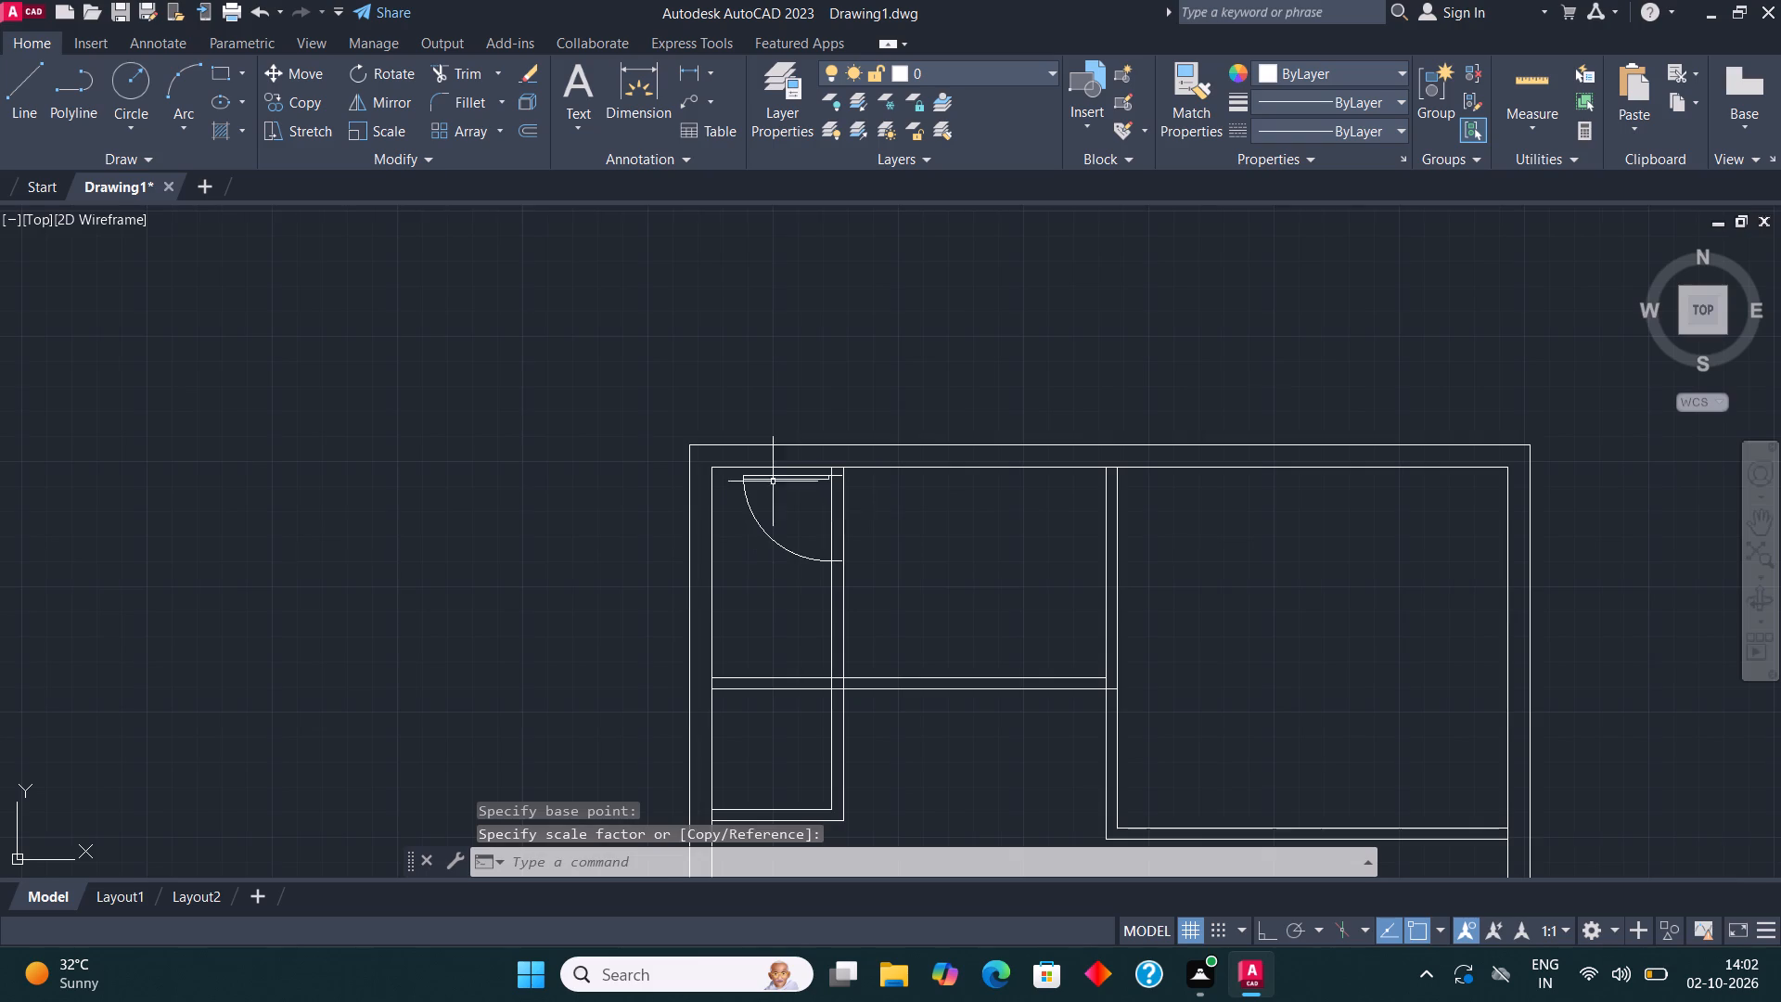
# Copy the upper east vertical-leaf door by its hinge corner onto the top middle room's south partition, near its east end.
pyautogui.scroll(-1, 662, 447)
pyautogui.moveTo(907, 512); pyautogui.dragTo(671, 422, button='middle')
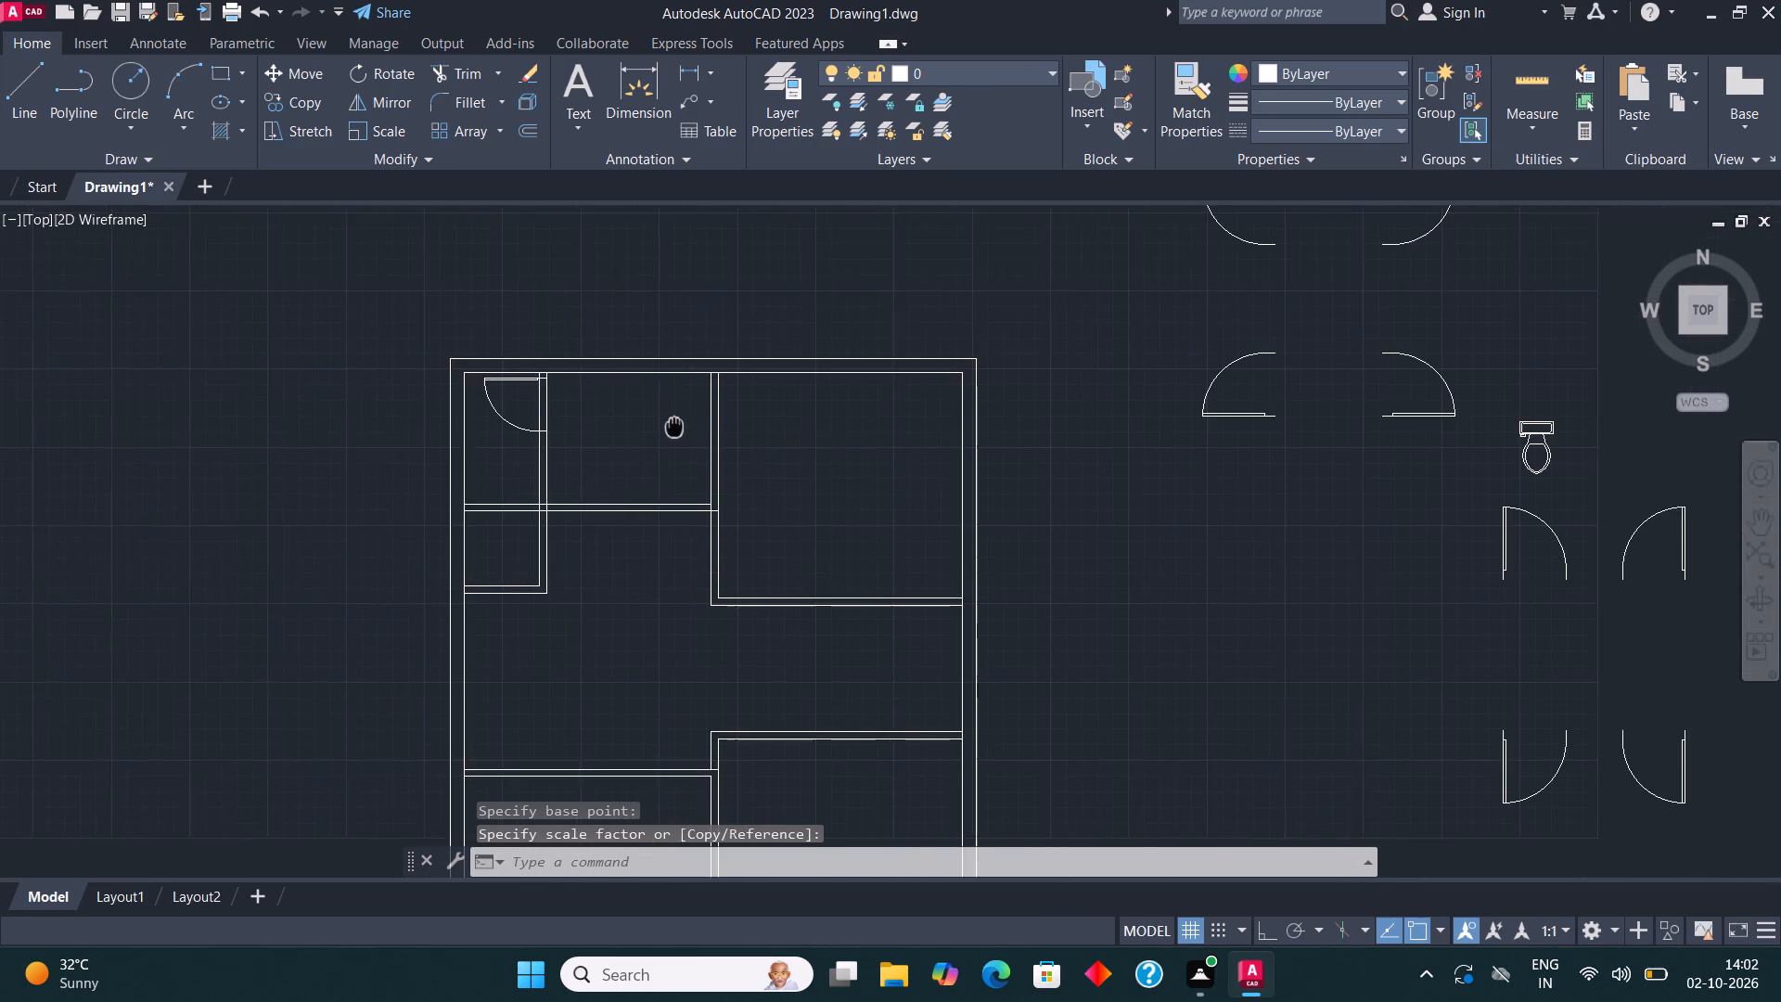
pyautogui.moveTo(671, 422); pyautogui.dragTo(667, 407, button='middle')
pyautogui.click(1670, 501)
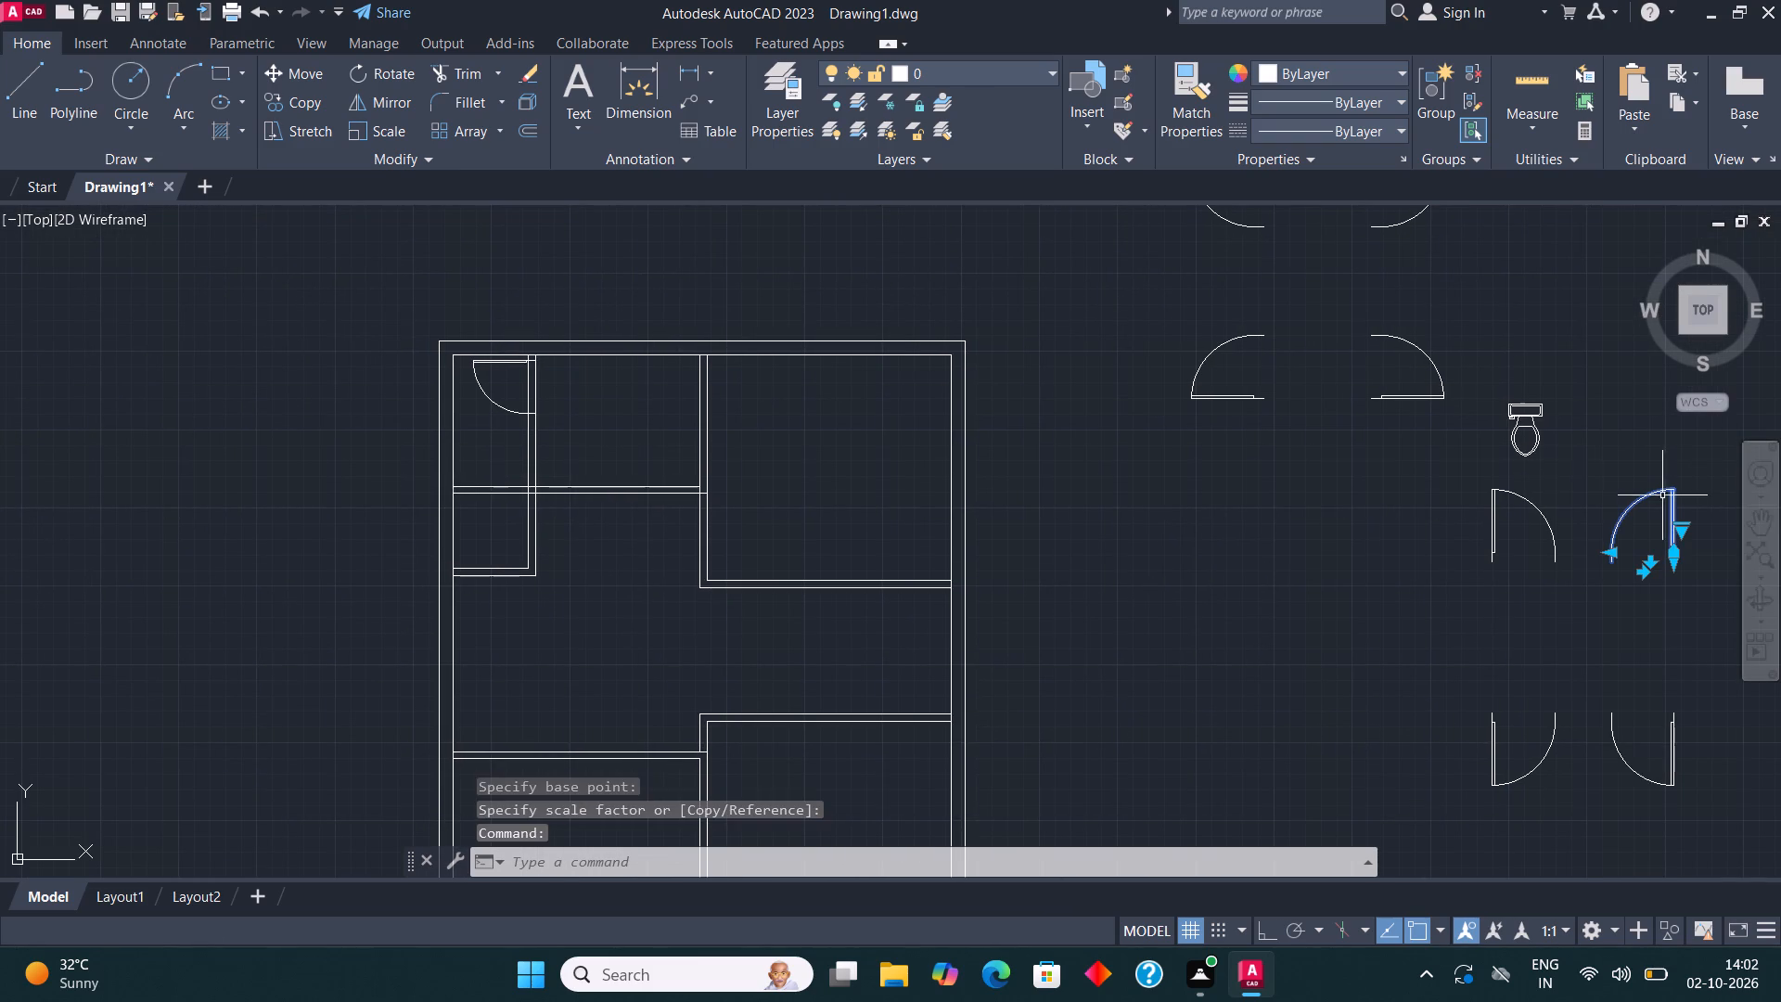
pyautogui.click(306, 109)
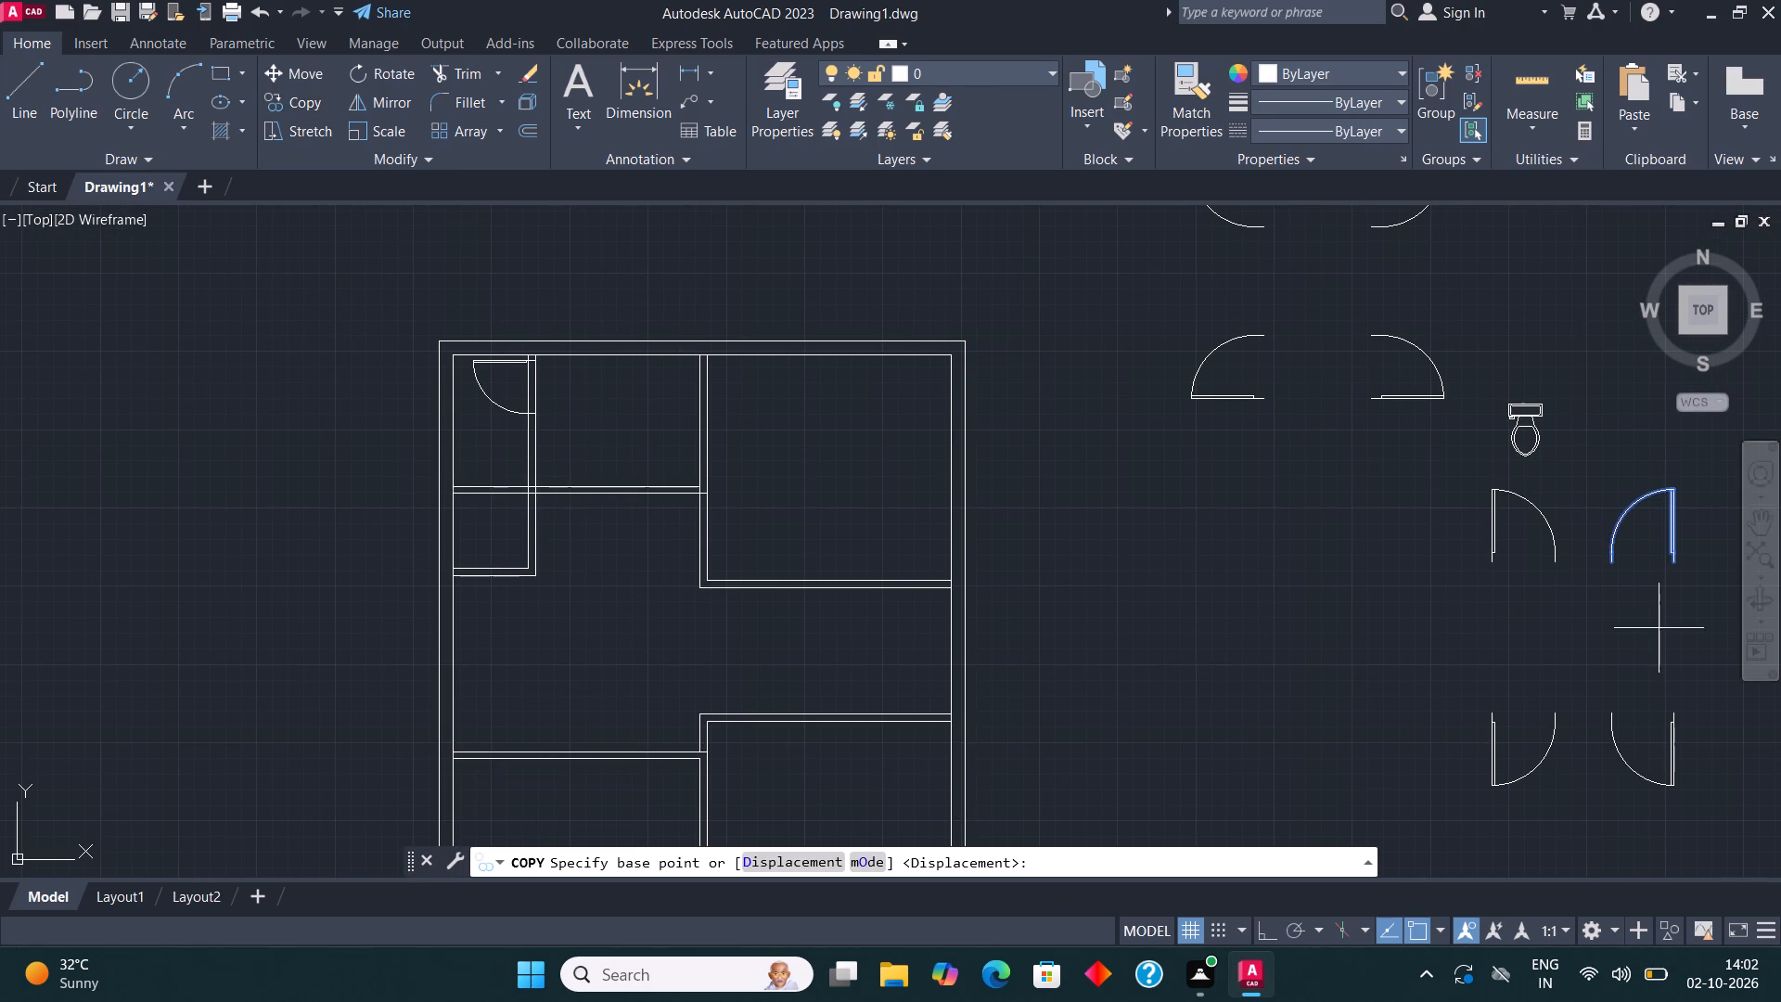
pyautogui.click(1670, 570)
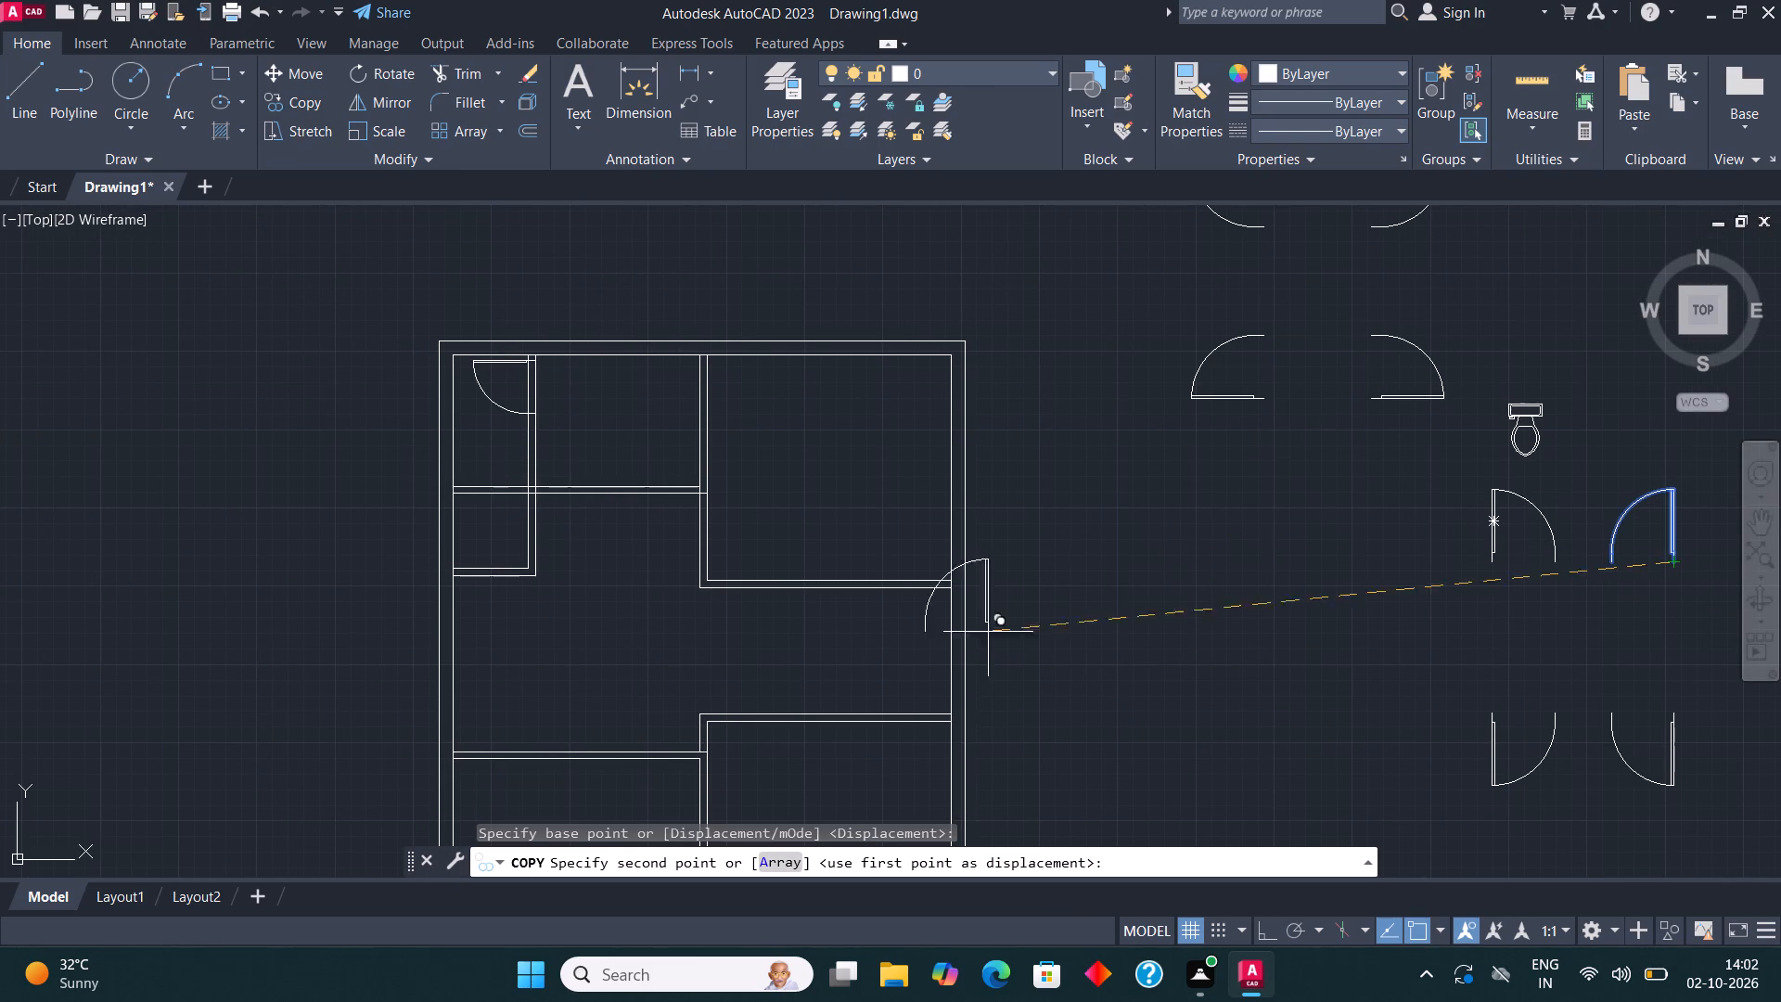
pyautogui.moveTo(701, 565); pyautogui.dragTo(869, 624, button='middle')
pyautogui.scroll(3, 843, 549)
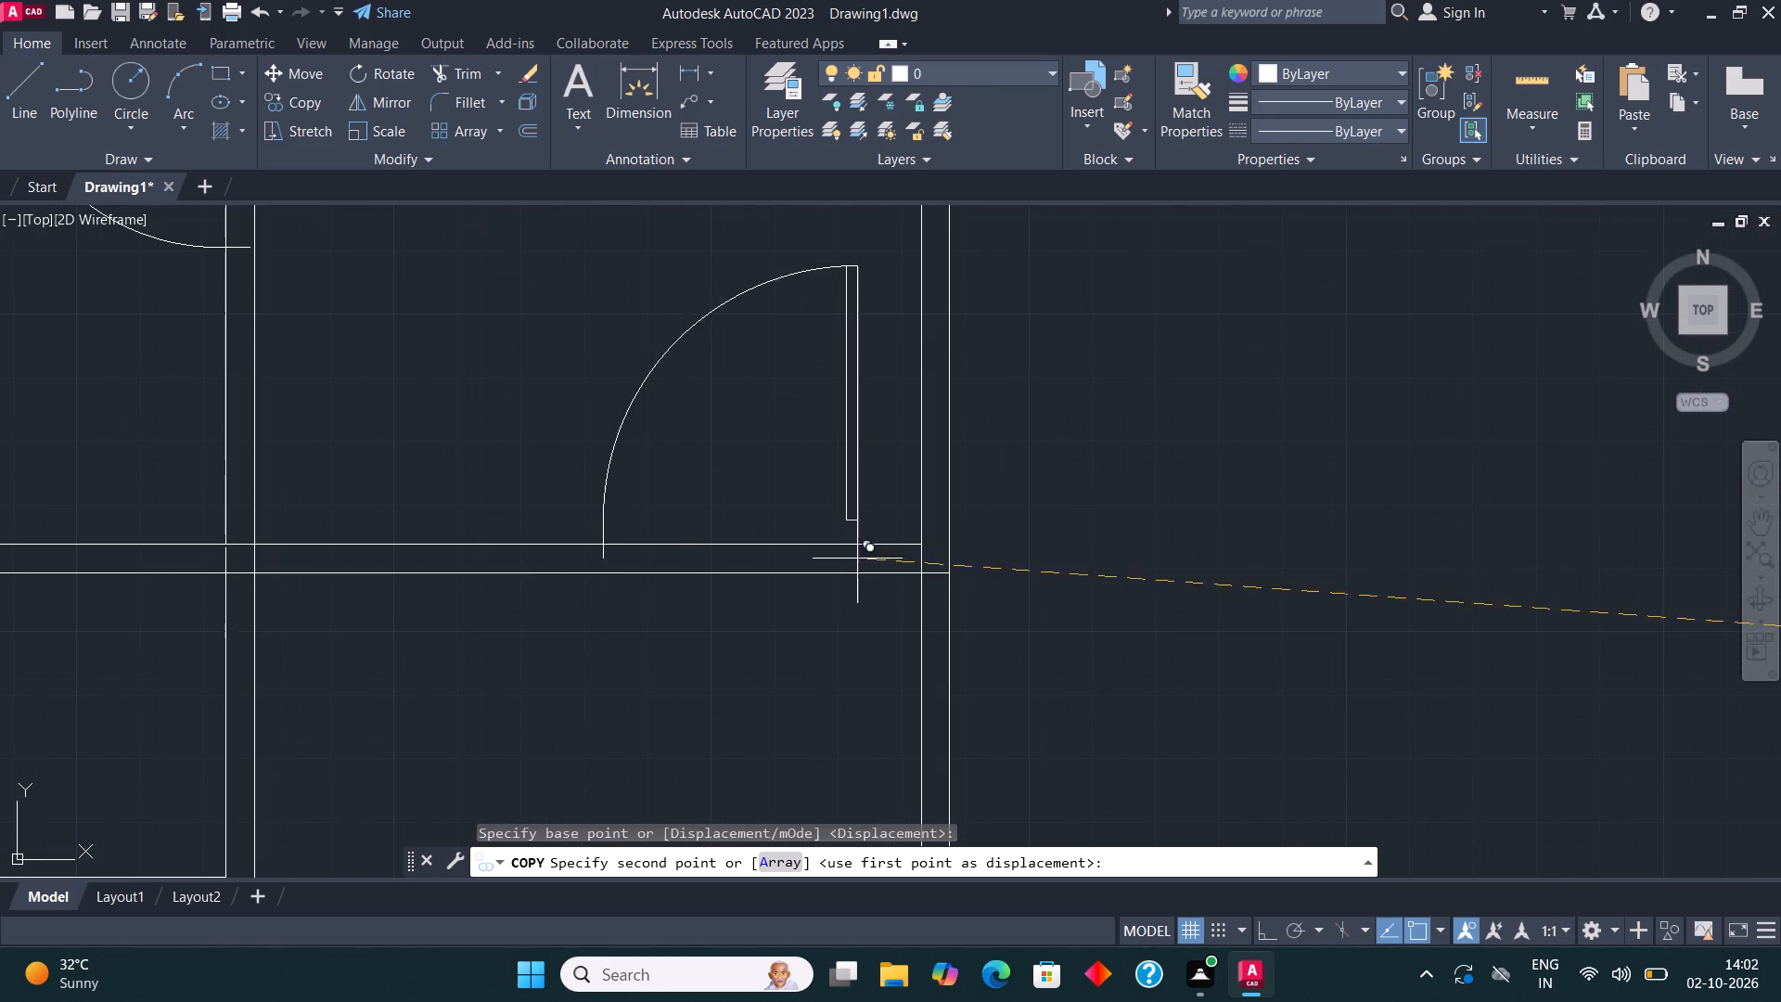
pyautogui.click(901, 572)
pyautogui.scroll(-4, 755, 543)
pyautogui.press('Escape')
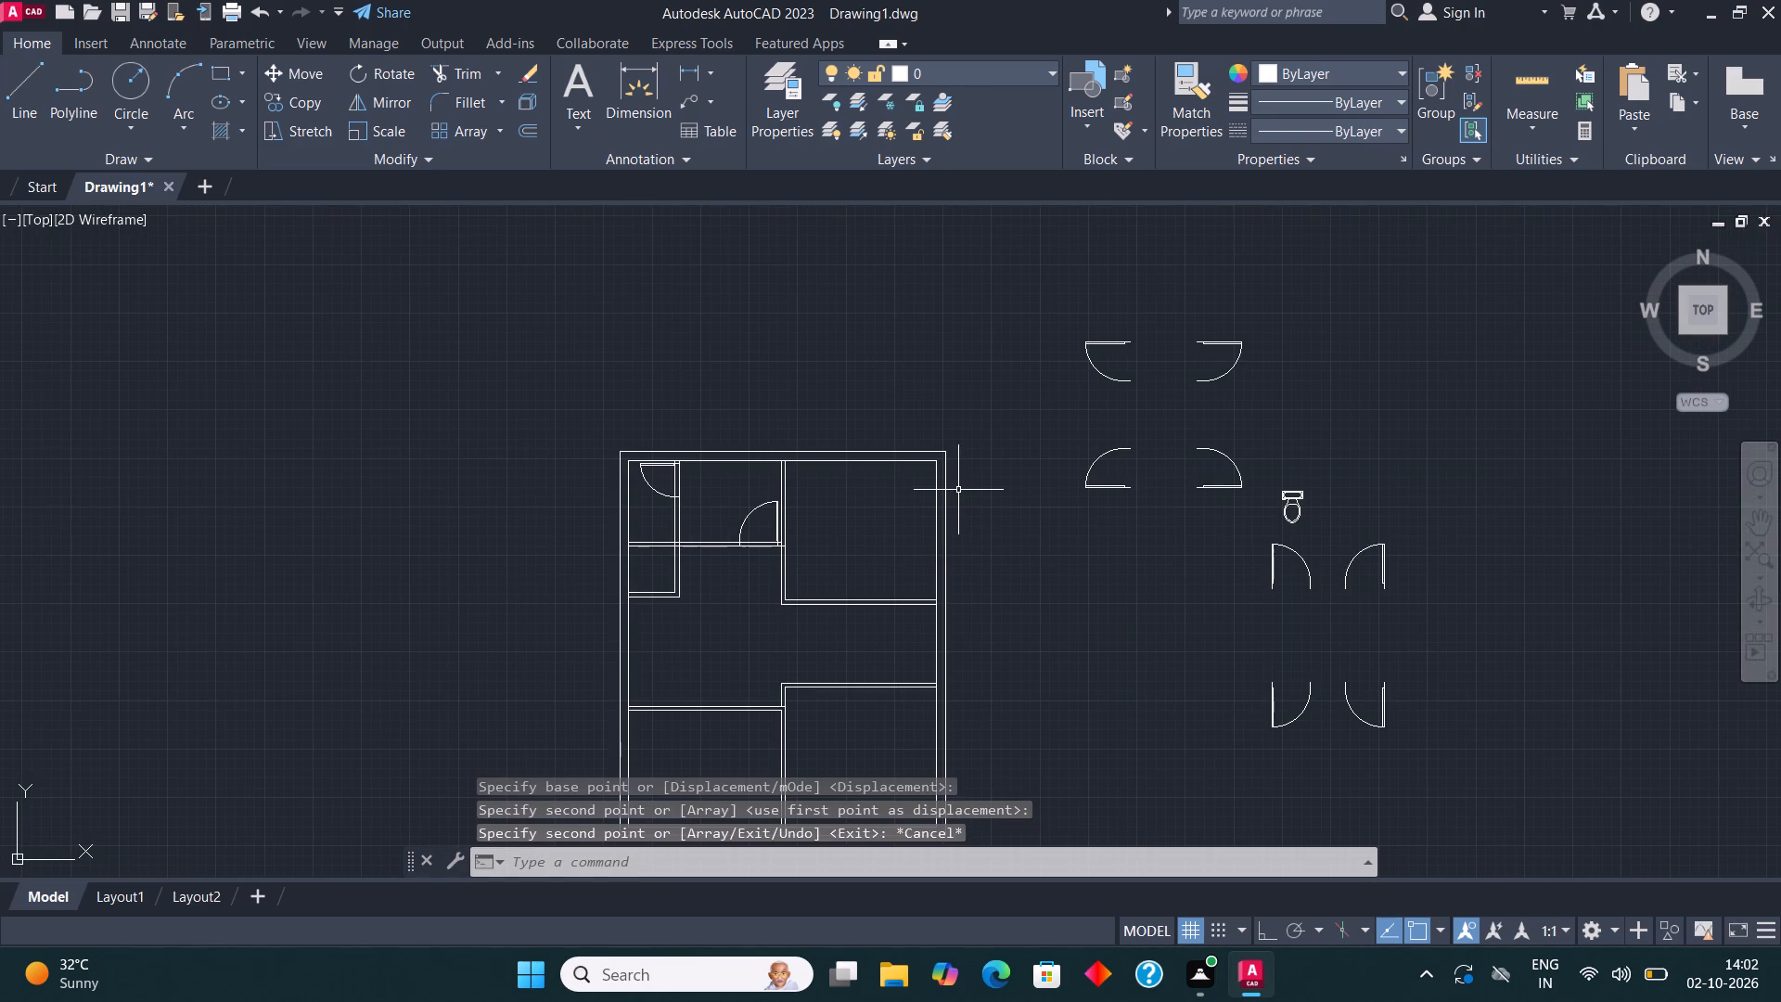
# Copy the lower east horizontal-leaf door by its hinge corner onto the northeast room's west partition, near its south end.
pyautogui.click(1202, 493)
pyautogui.click(1196, 483)
pyautogui.click(309, 100)
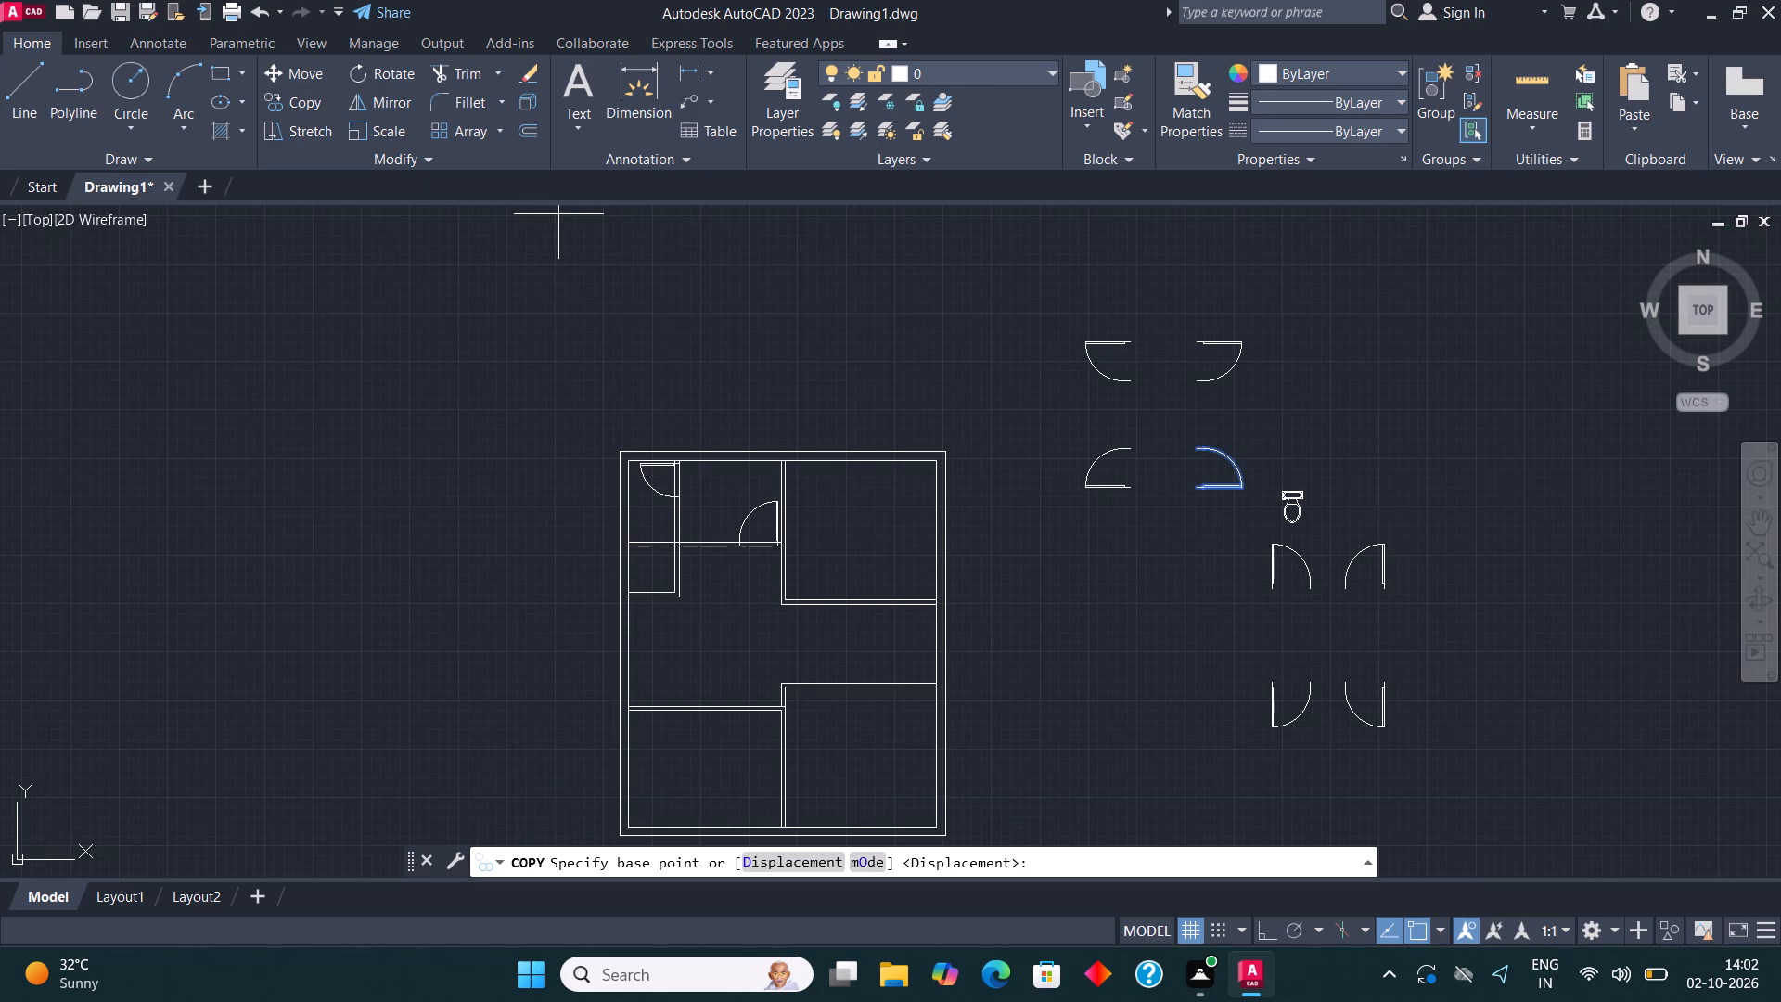
pyautogui.scroll(2, 1199, 520)
pyautogui.click(1181, 435)
pyautogui.scroll(-1, 1295, 470)
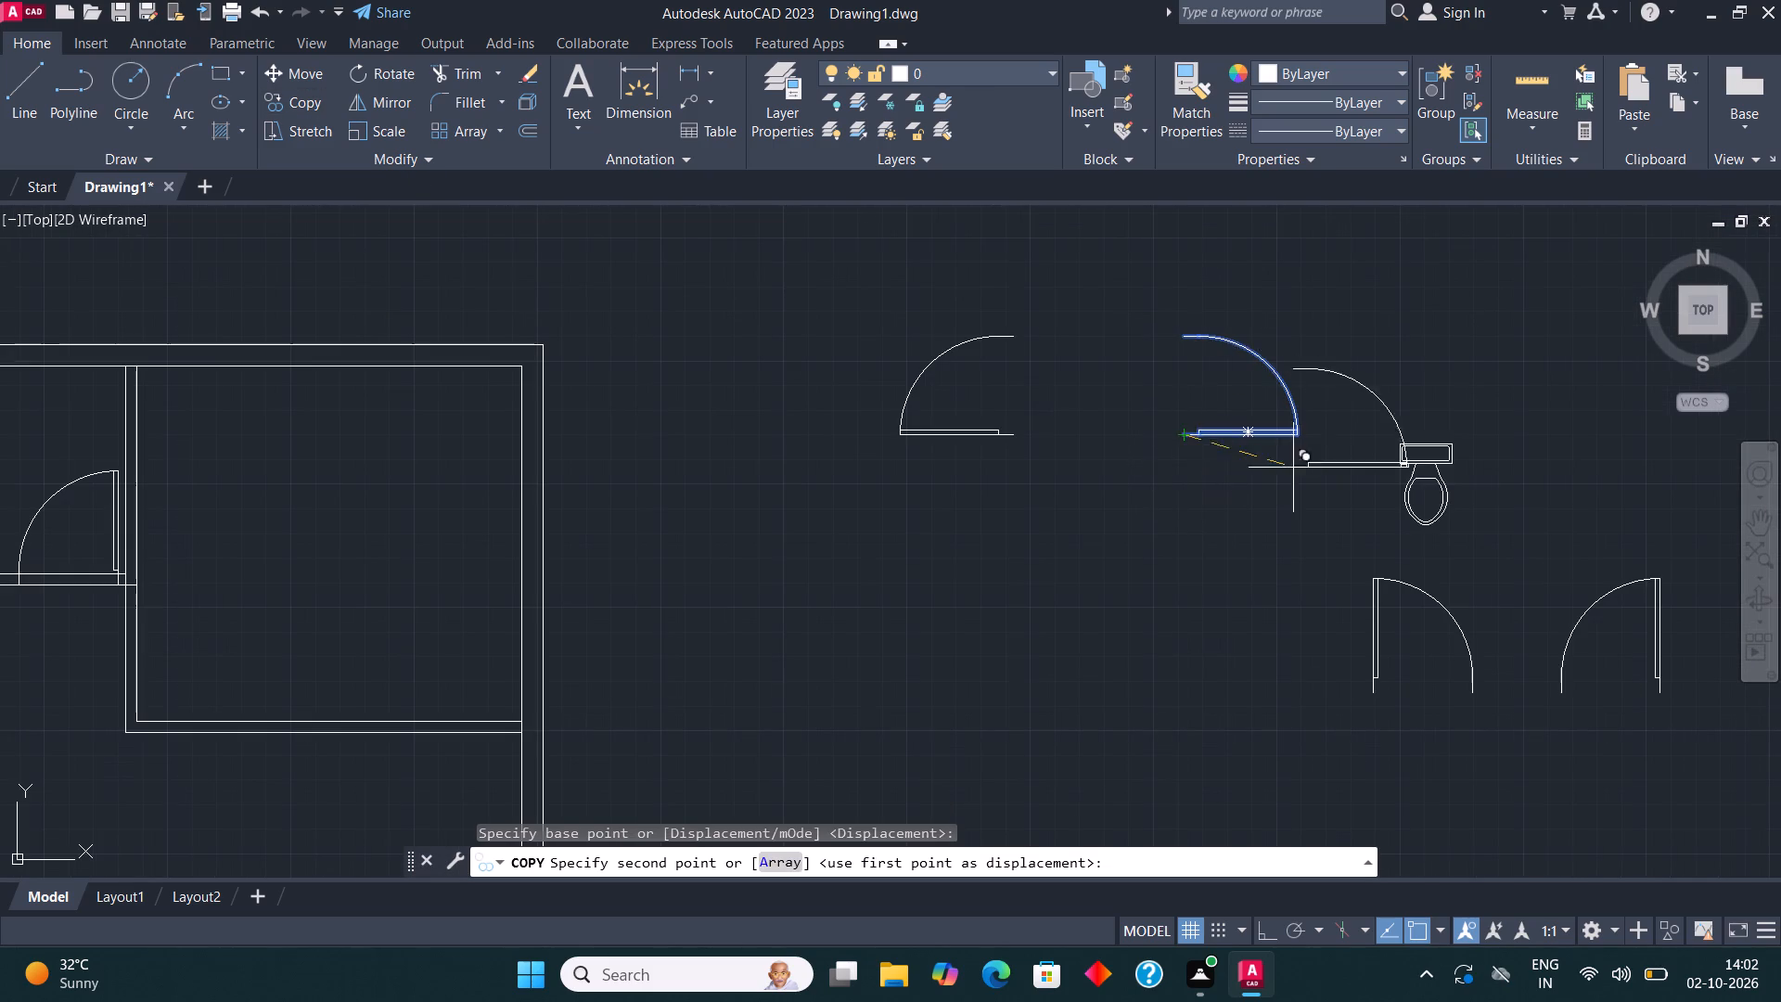
pyautogui.scroll(-1, 1242, 593)
pyautogui.scroll(3, 728, 602)
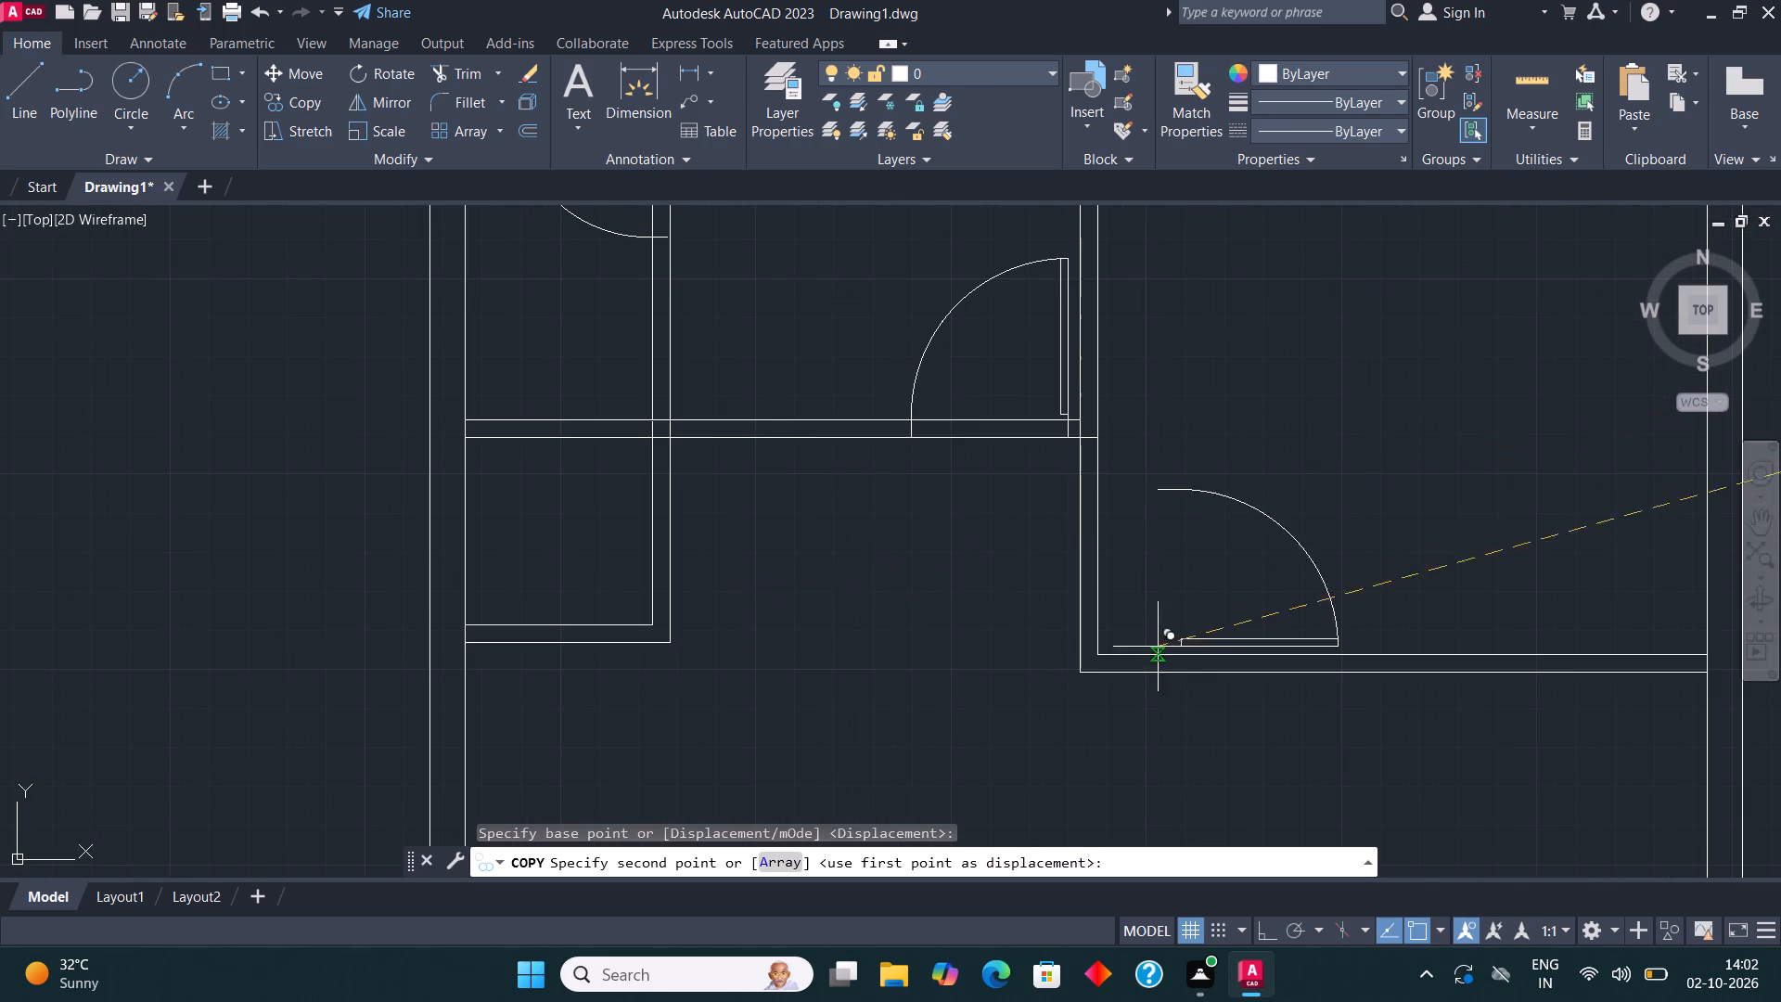
pyautogui.click(1083, 634)
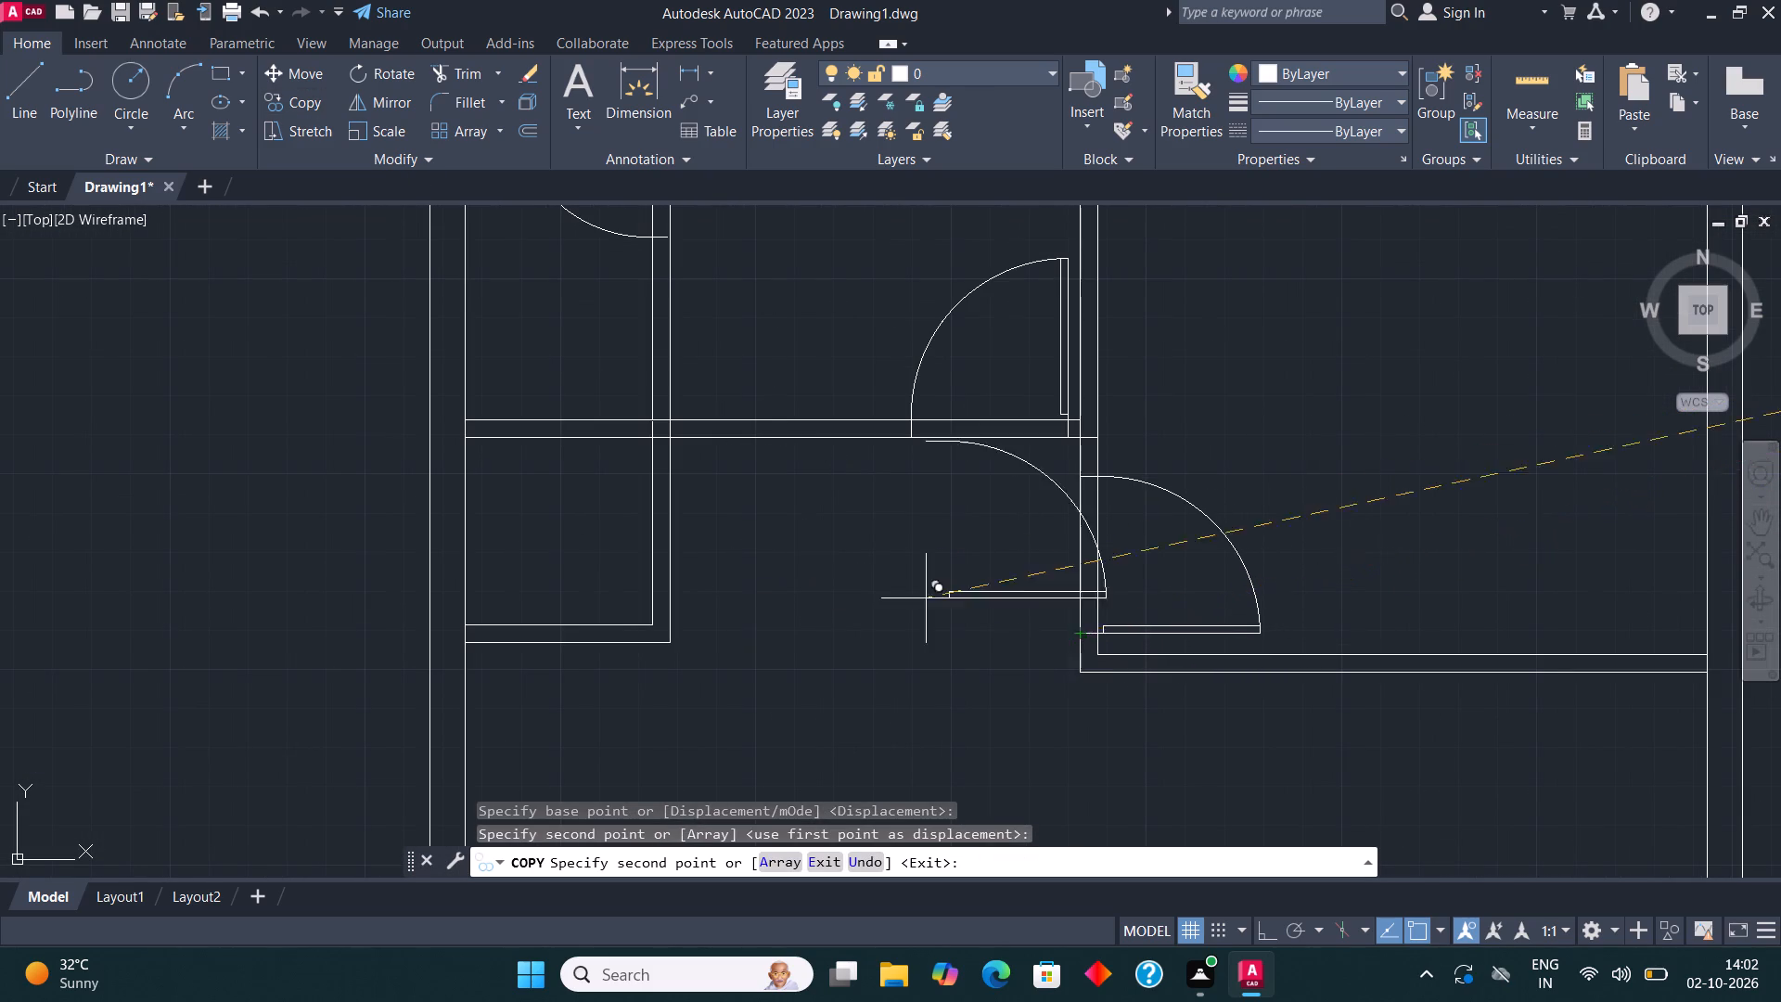
pyautogui.scroll(-4, 926, 597)
pyautogui.press('Escape')
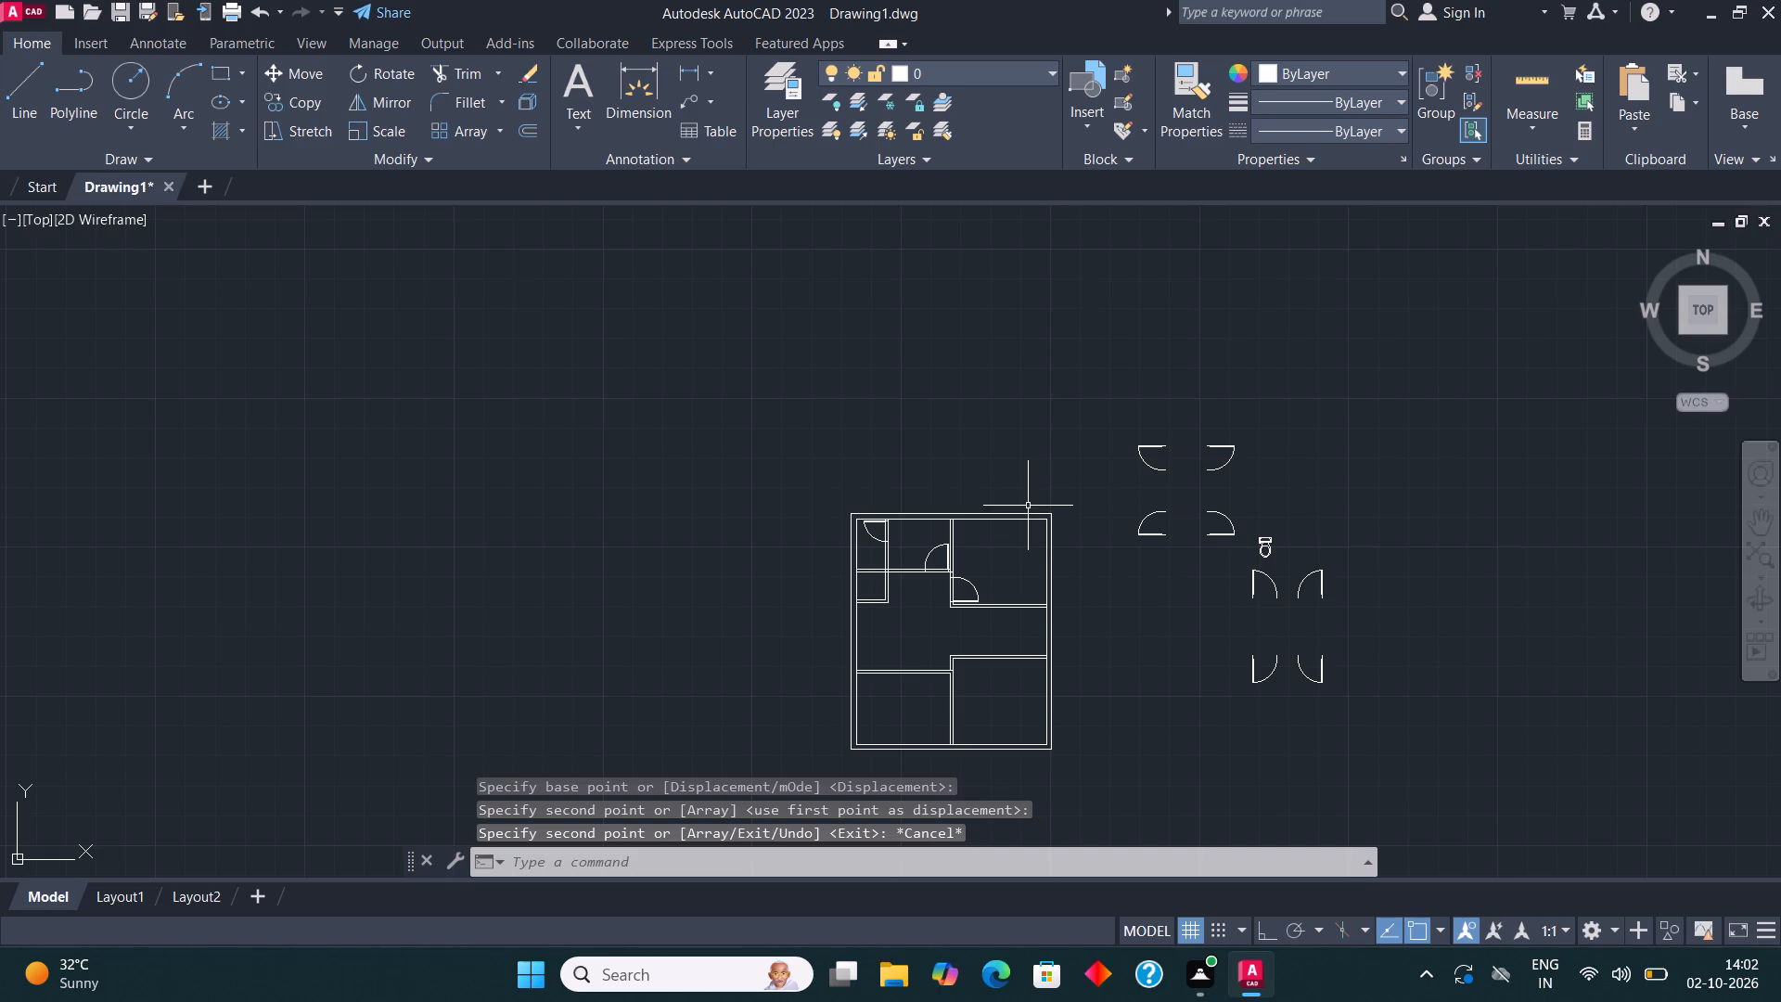
# Copy the lower west vertical-leaf door by its hinge corner onto the southeast room's north partition, near its west end.
pyautogui.click(1252, 670)
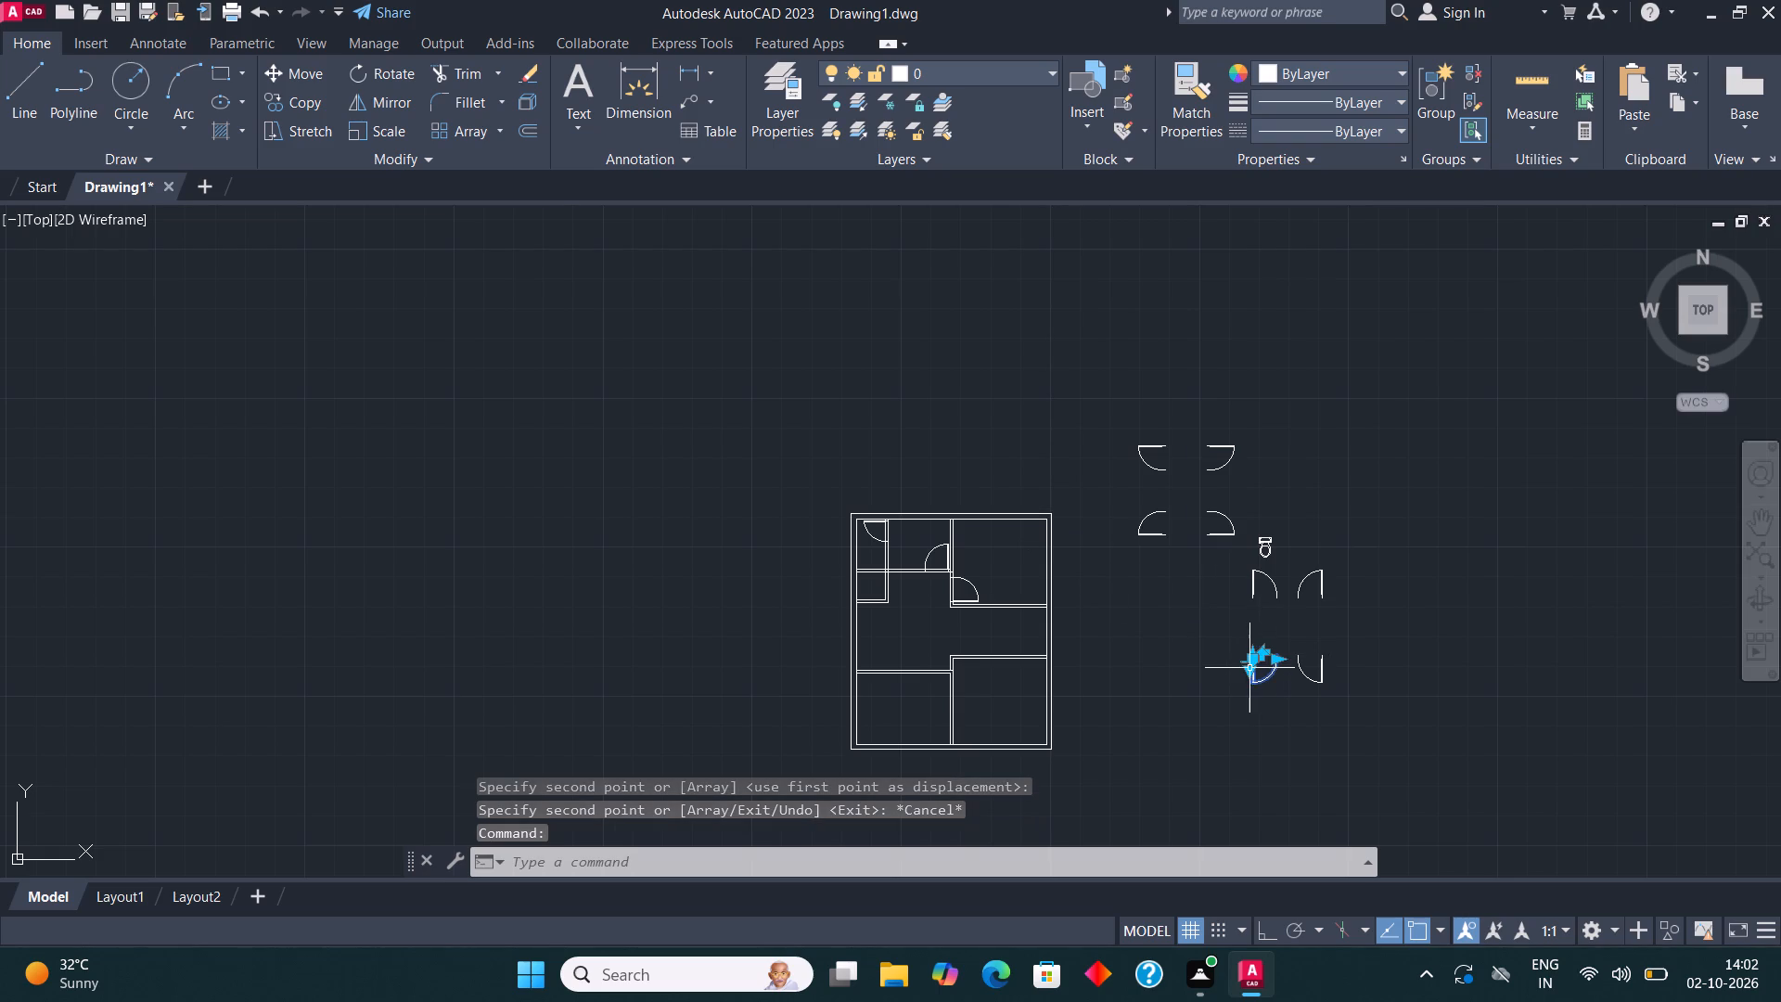
pyautogui.click(261, 103)
pyautogui.scroll(2, 1208, 660)
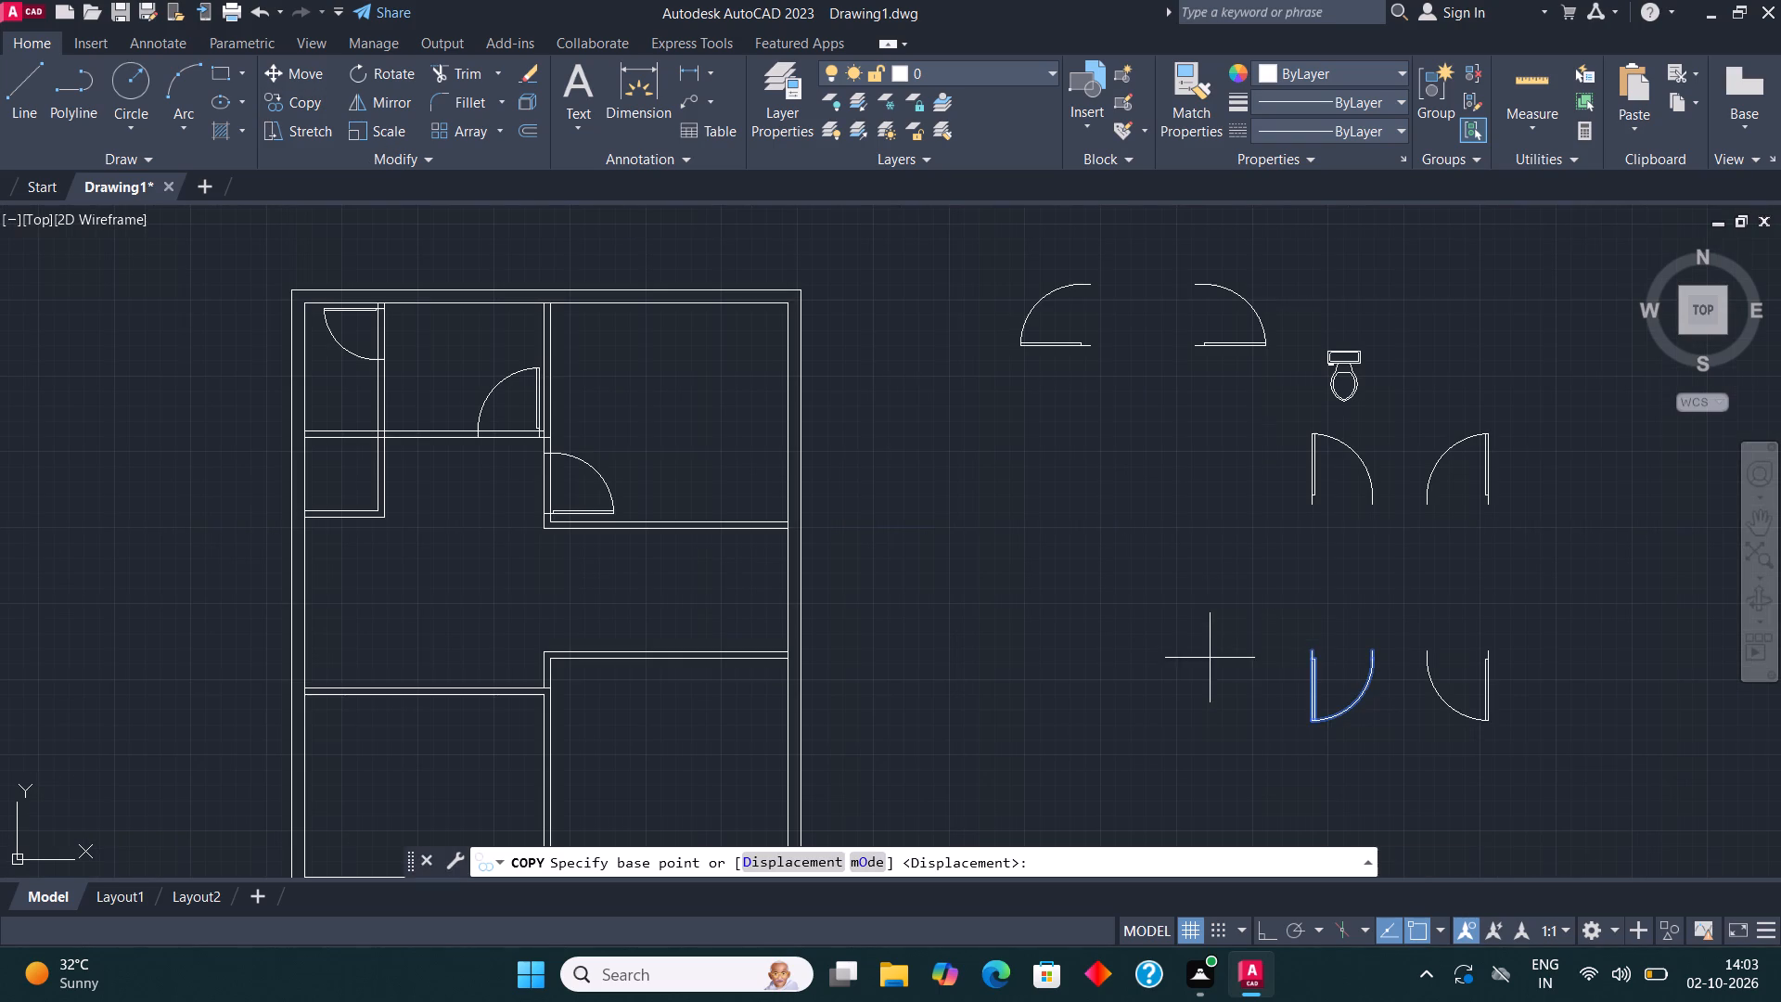
pyautogui.click(1308, 641)
pyautogui.scroll(-1, 1335, 504)
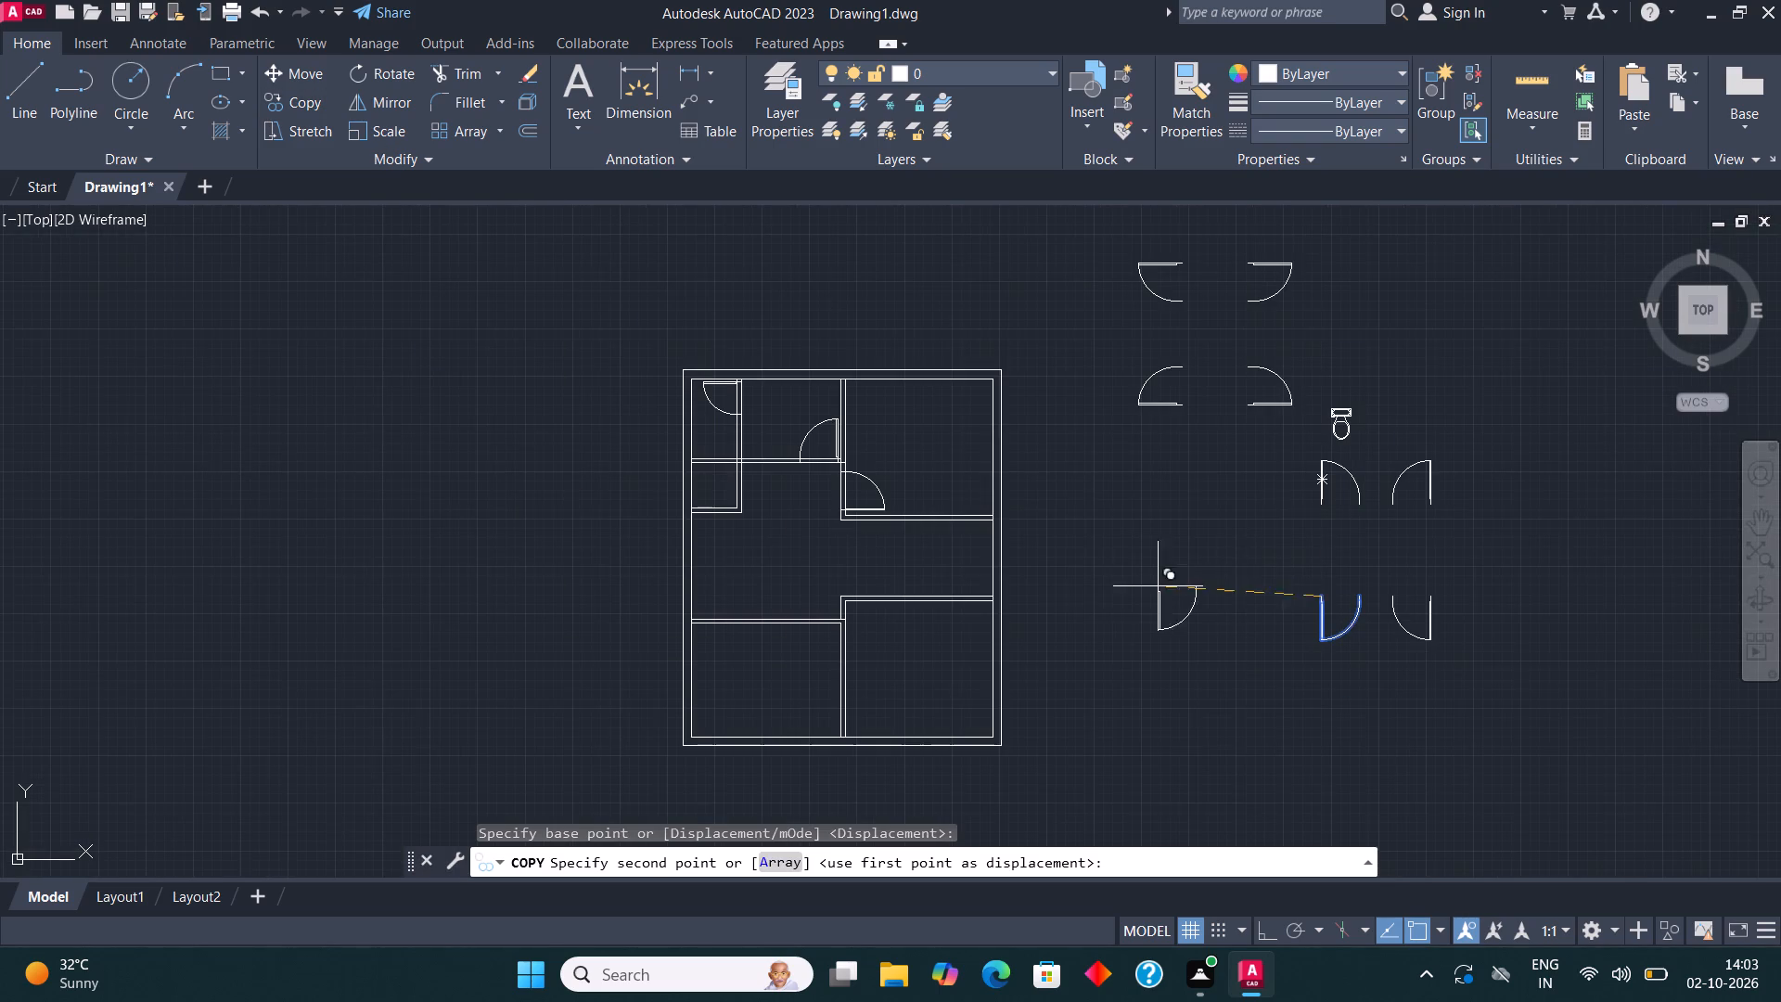
pyautogui.scroll(2, 811, 629)
pyautogui.scroll(2, 920, 594)
pyautogui.click(851, 488)
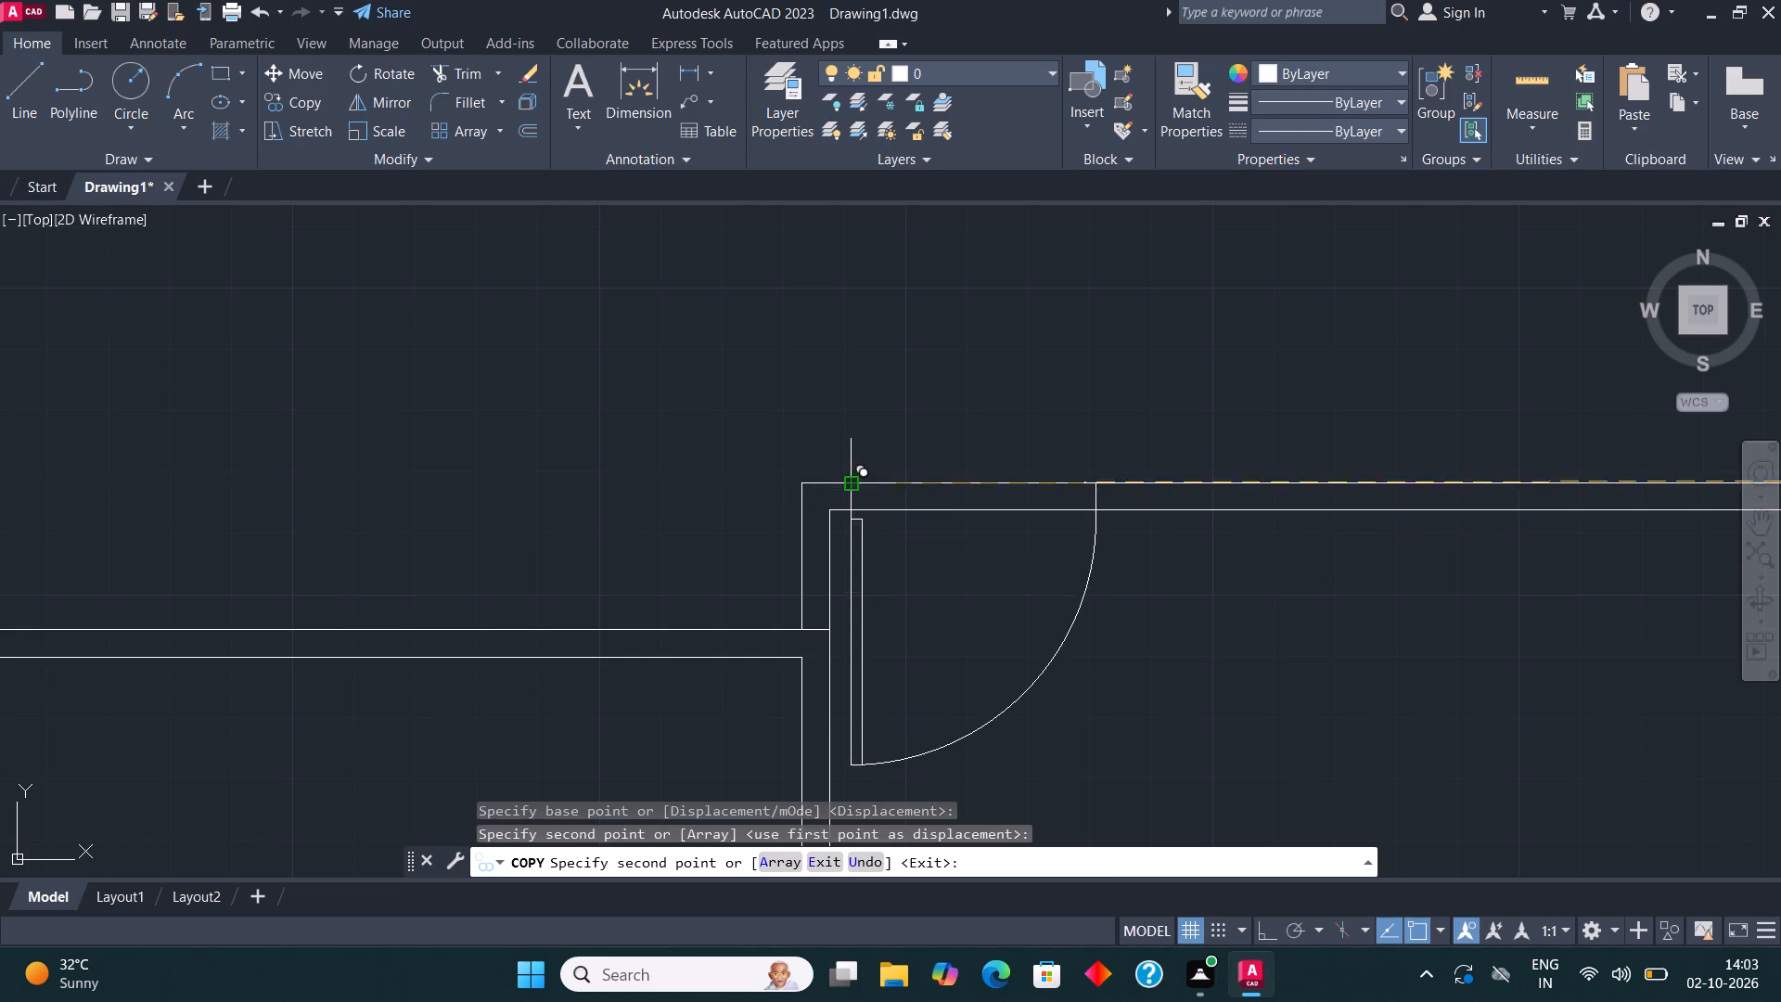
pyautogui.scroll(-3, 818, 443)
pyautogui.press('Escape')
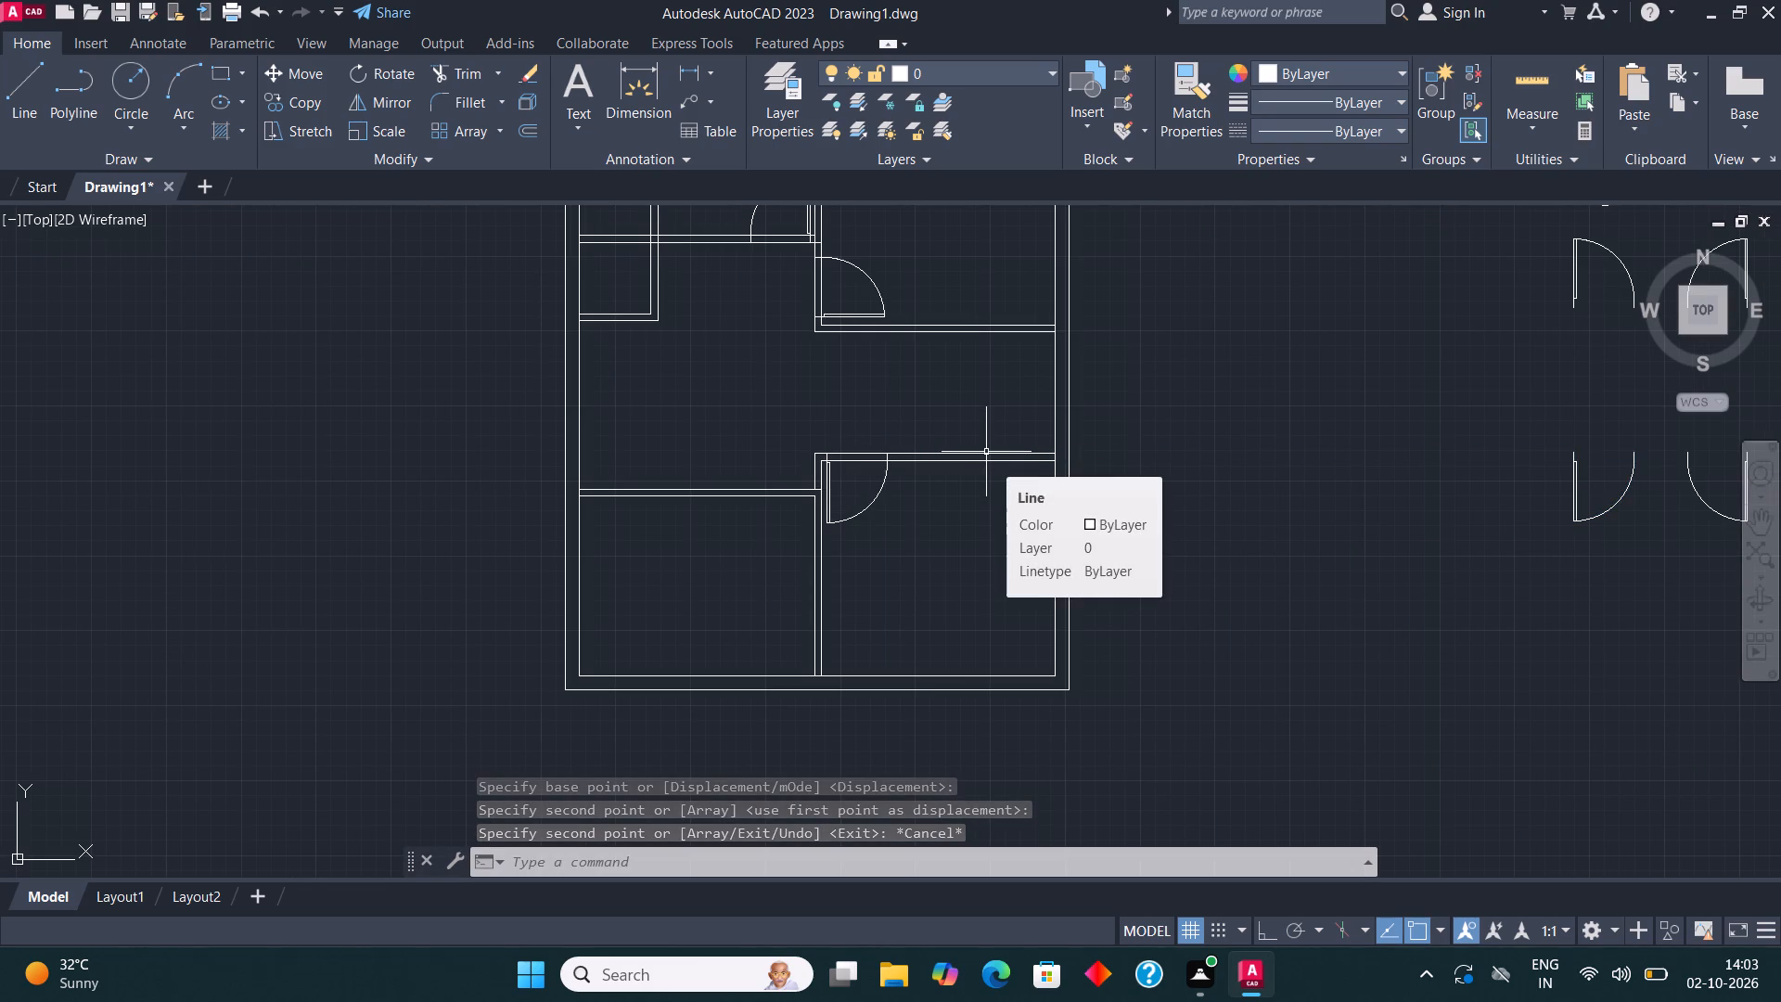
# Move the upper east vertical-leaf door by its free swing end onto the neighbouring west door's swing end, forming a double door.
pyautogui.moveTo(732, 504); pyautogui.dragTo(485, 667, button='middle')
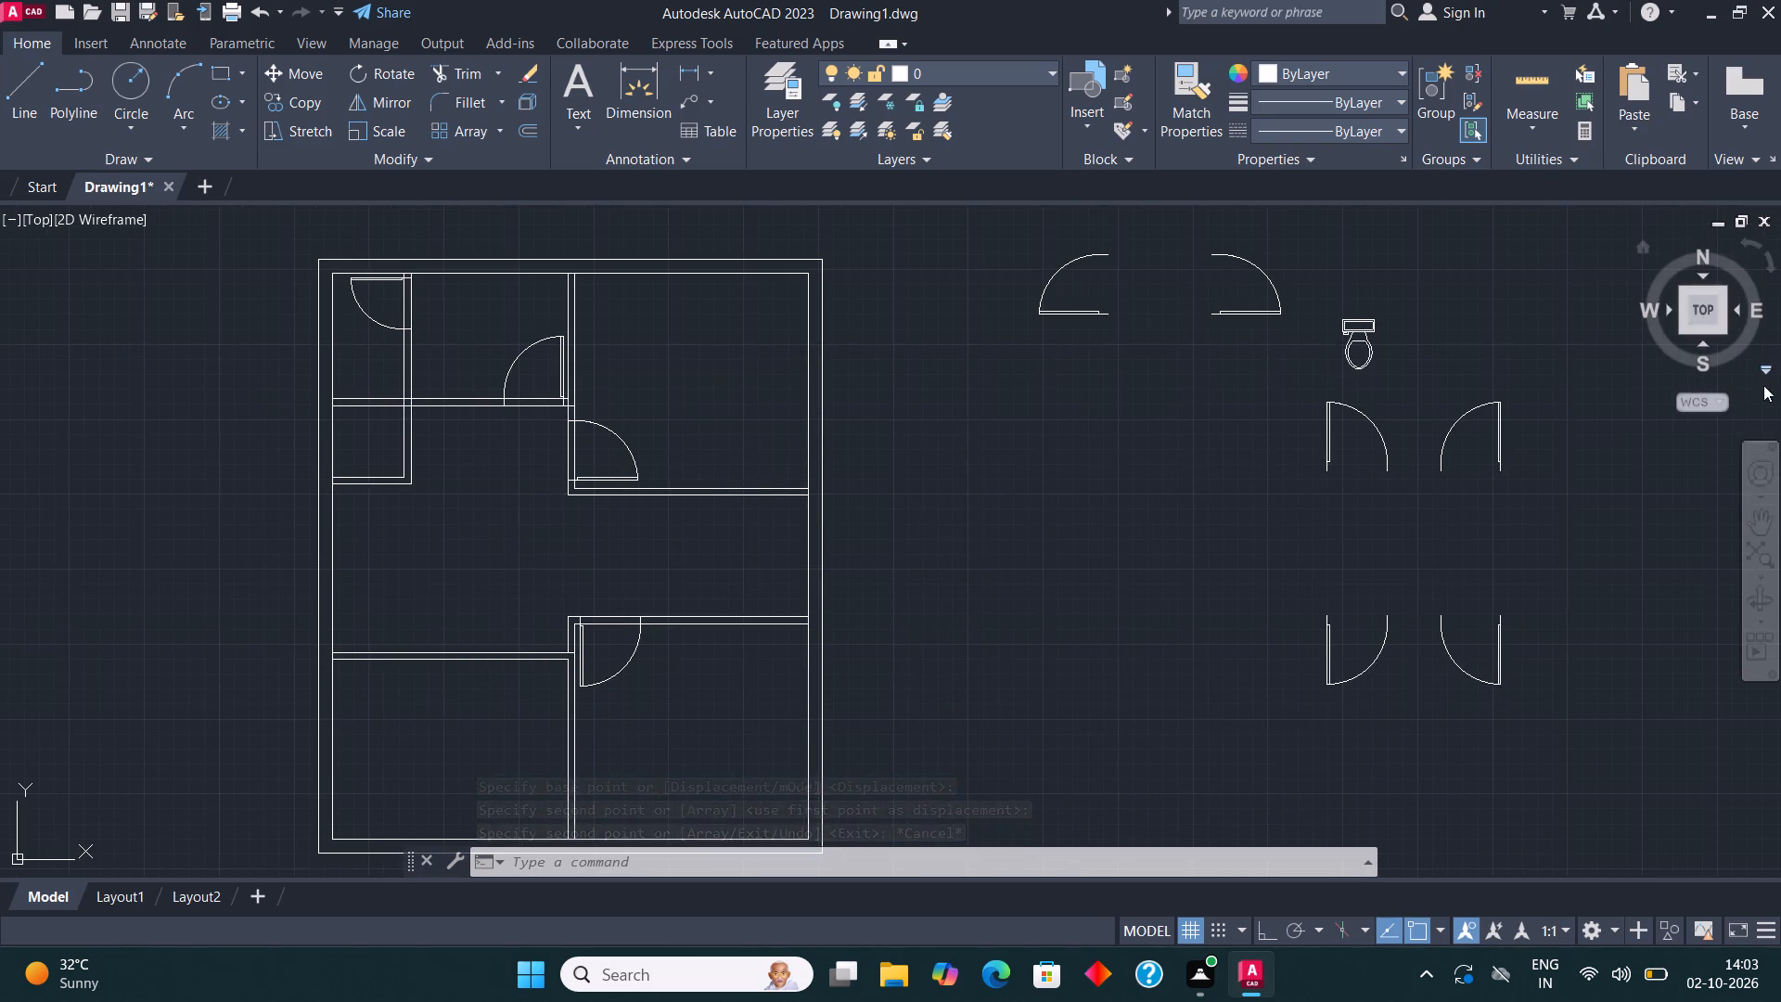
pyautogui.scroll(2, 1501, 456)
pyautogui.moveTo(1431, 463); pyautogui.dragTo(1408, 443)
pyautogui.click(1238, 395)
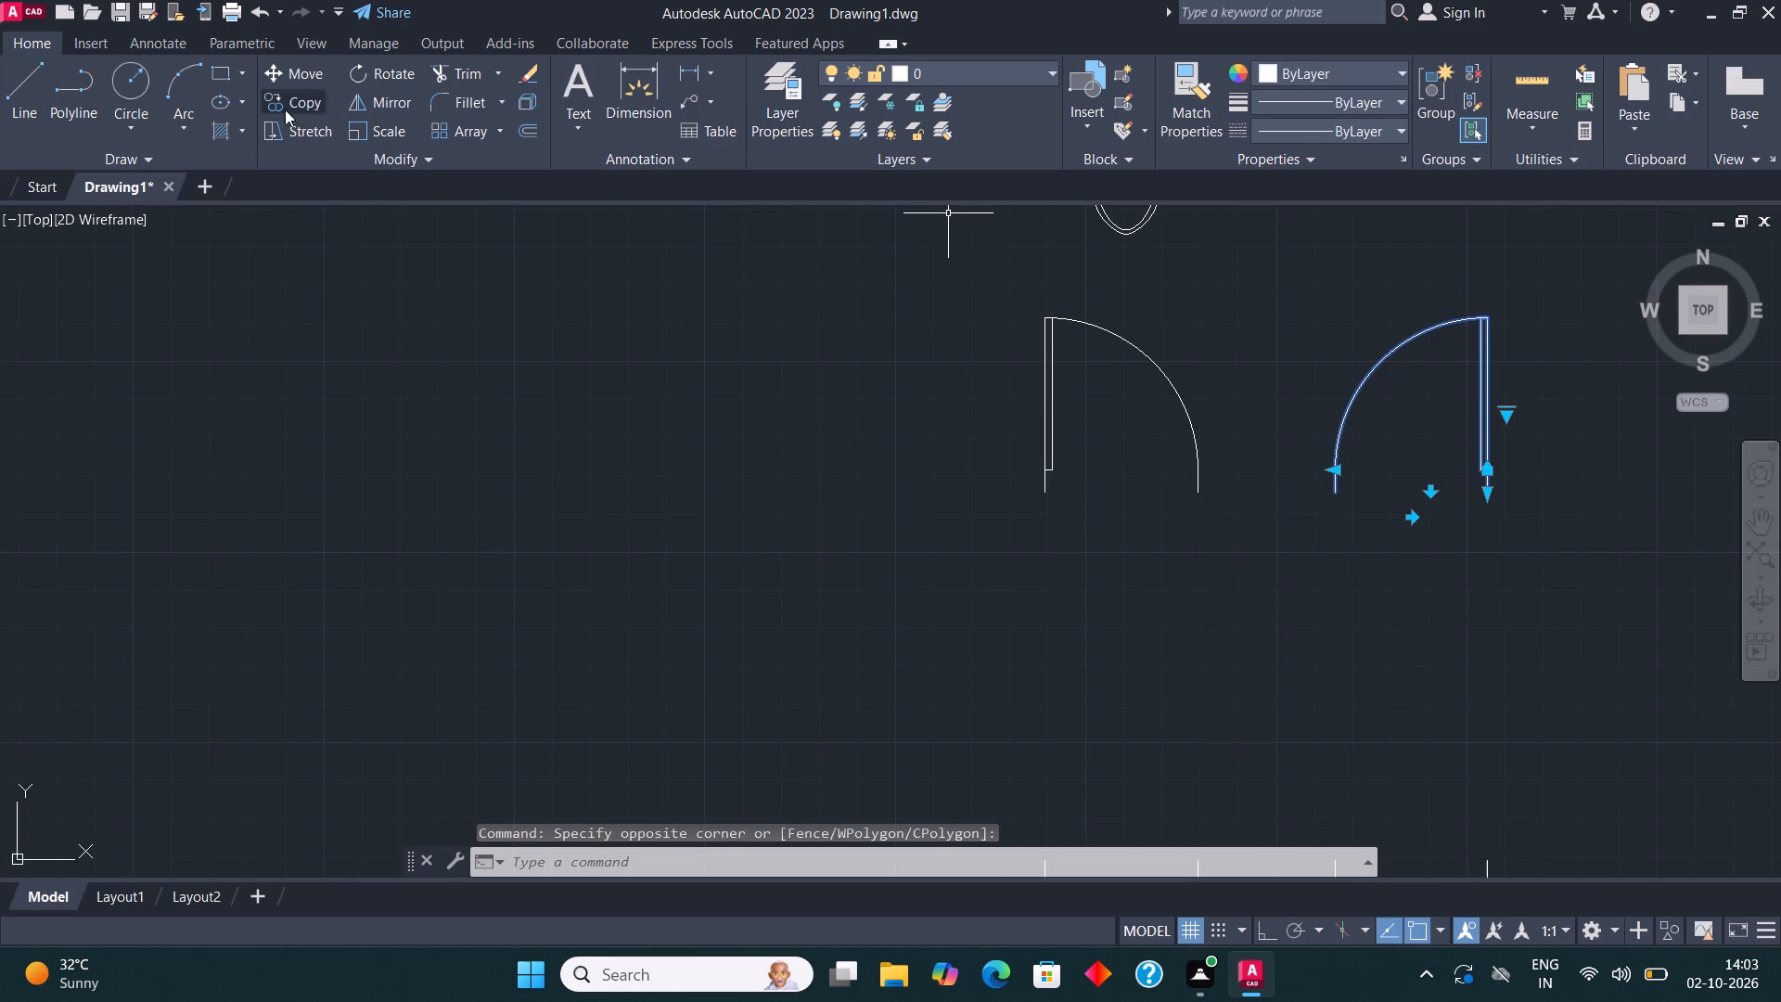
pyautogui.click(291, 84)
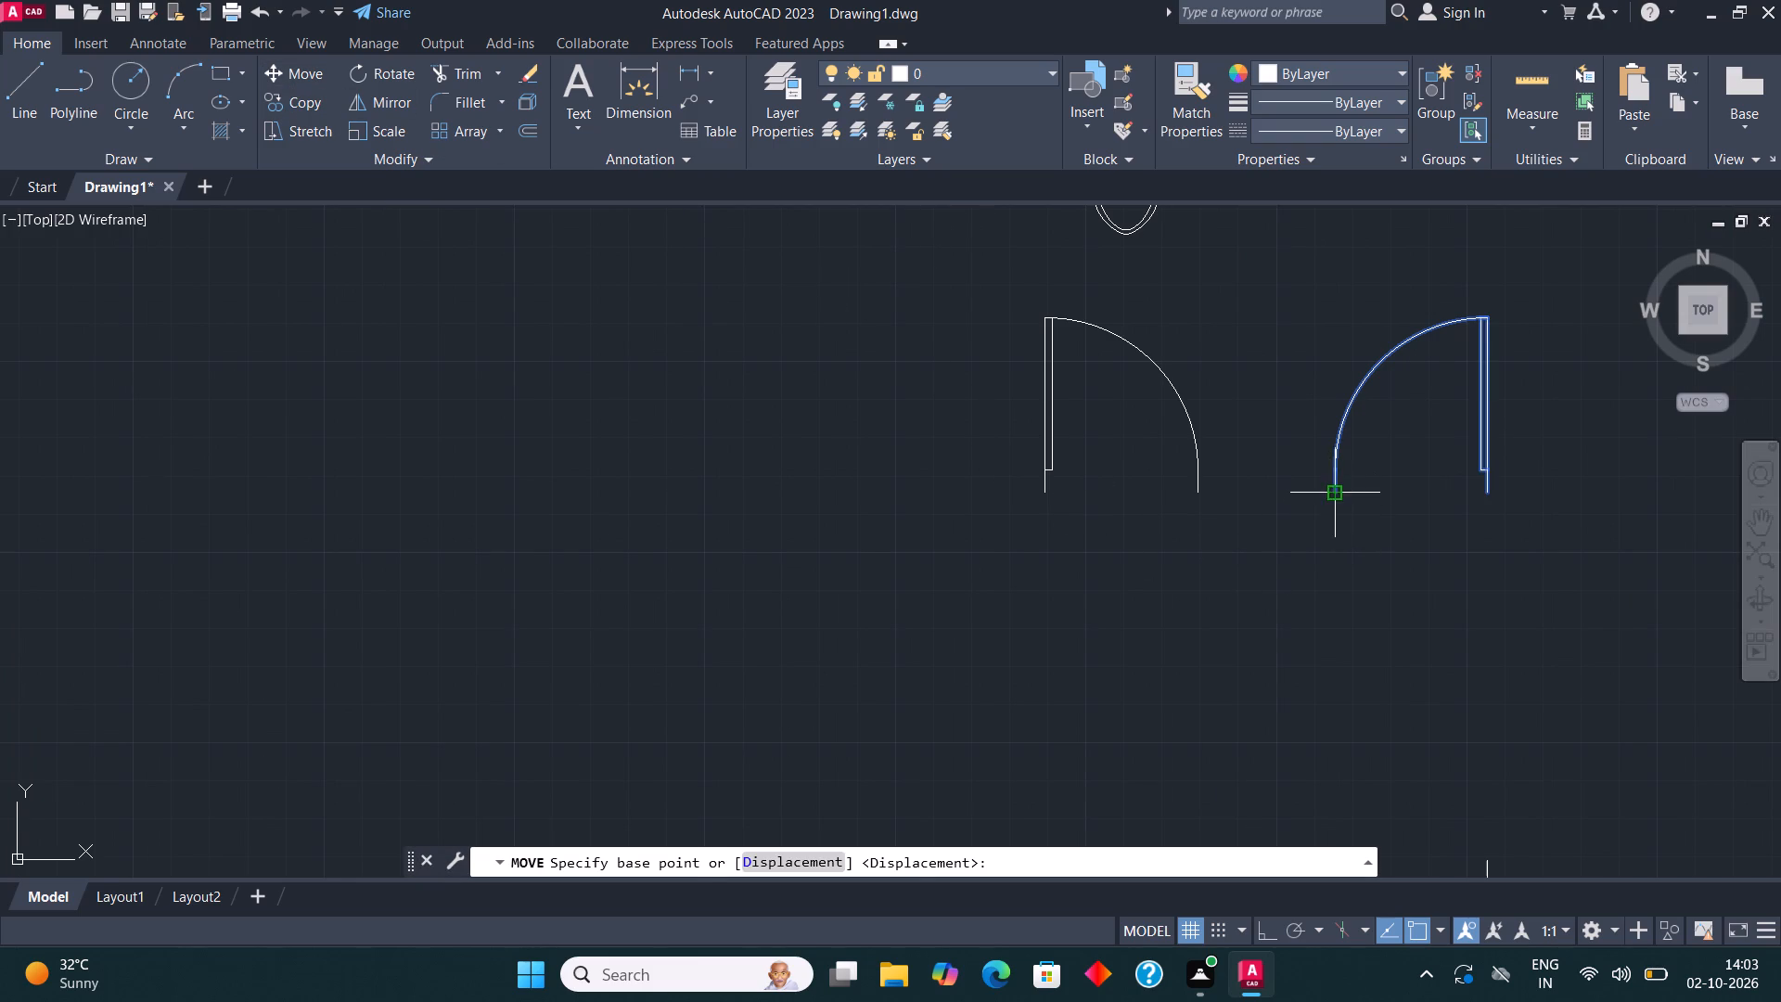
pyautogui.click(1330, 499)
pyautogui.click(1198, 489)
pyautogui.scroll(-2, 1195, 532)
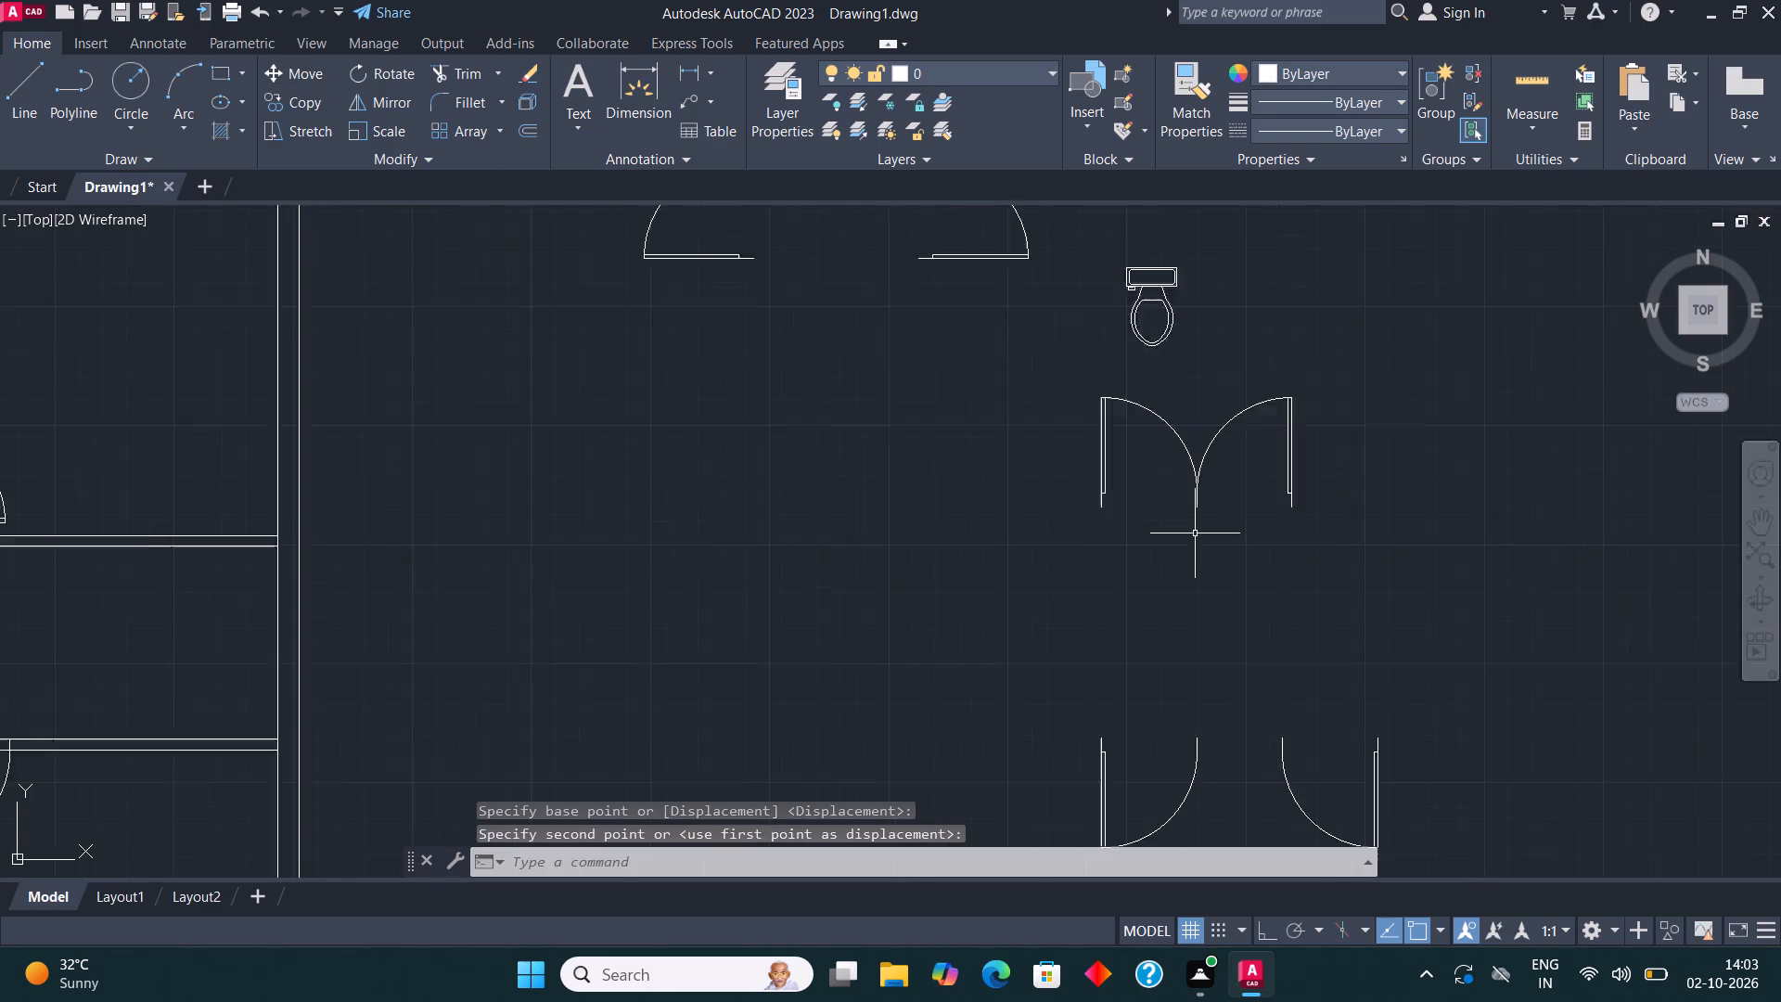
# Move the double door by its west hinge corner onto the southwest room's north partition, toward the partition's east end.
pyautogui.click(1276, 488)
pyautogui.click(1127, 475)
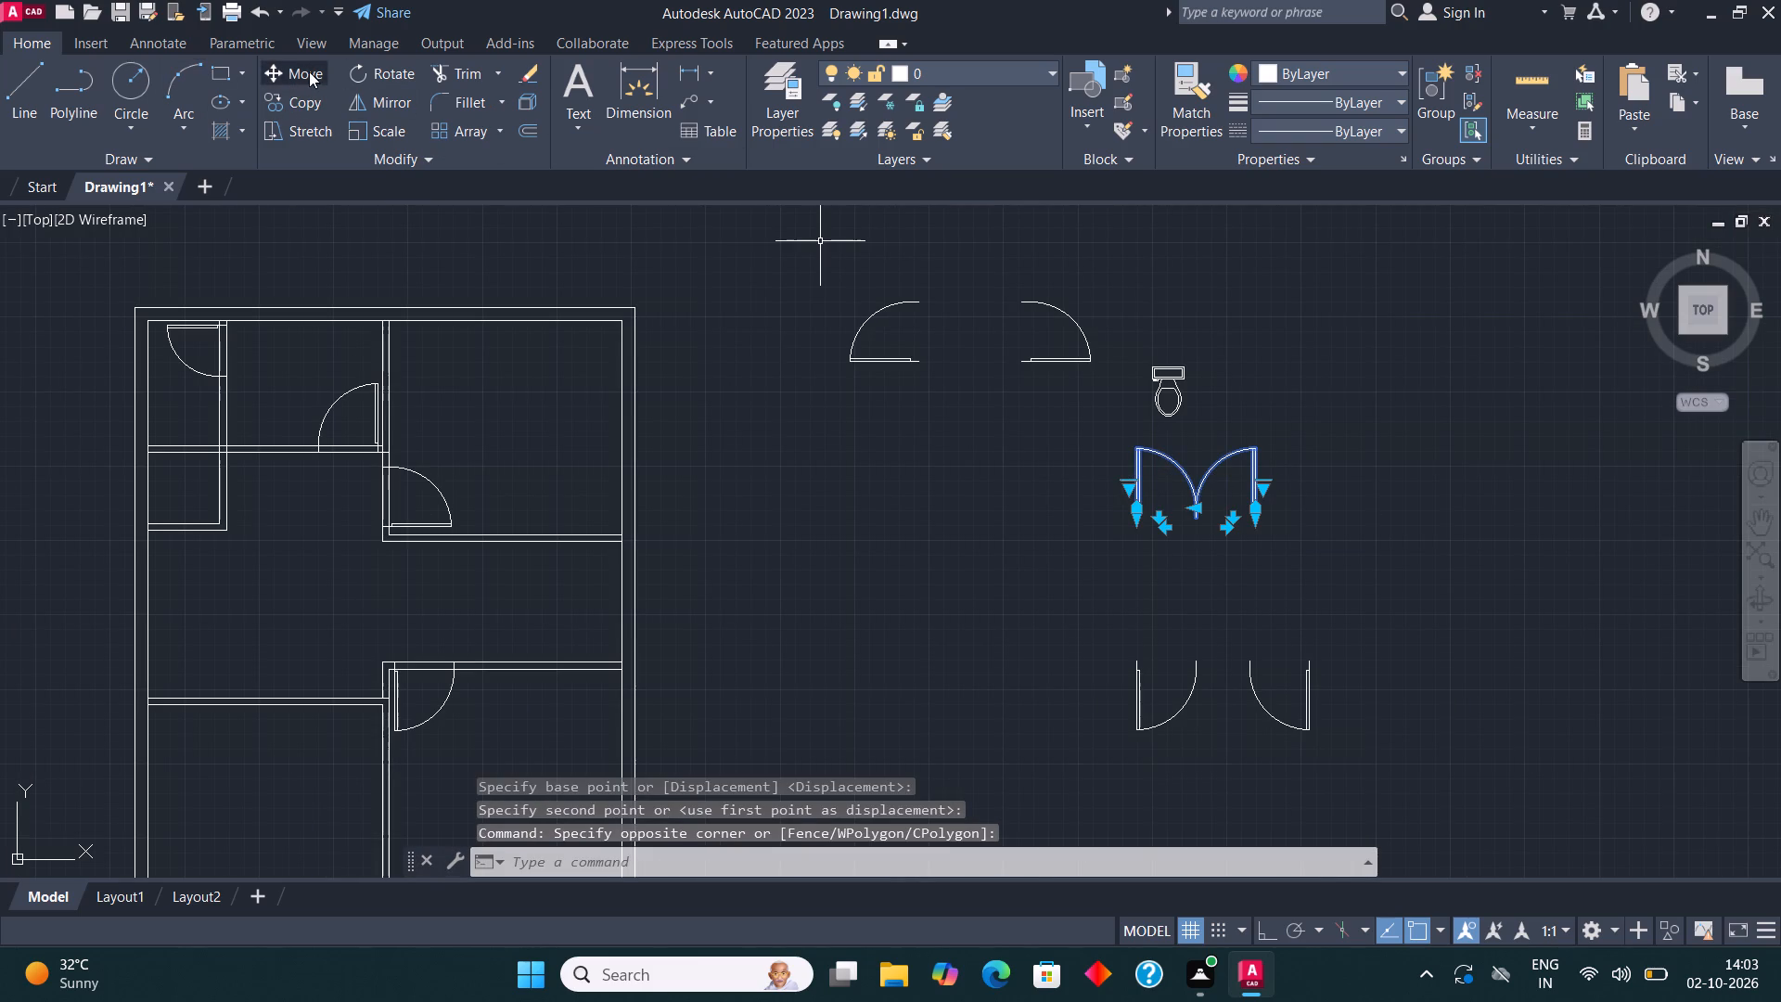
pyautogui.click(309, 71)
pyautogui.click(1131, 522)
pyautogui.scroll(-3, 1329, 499)
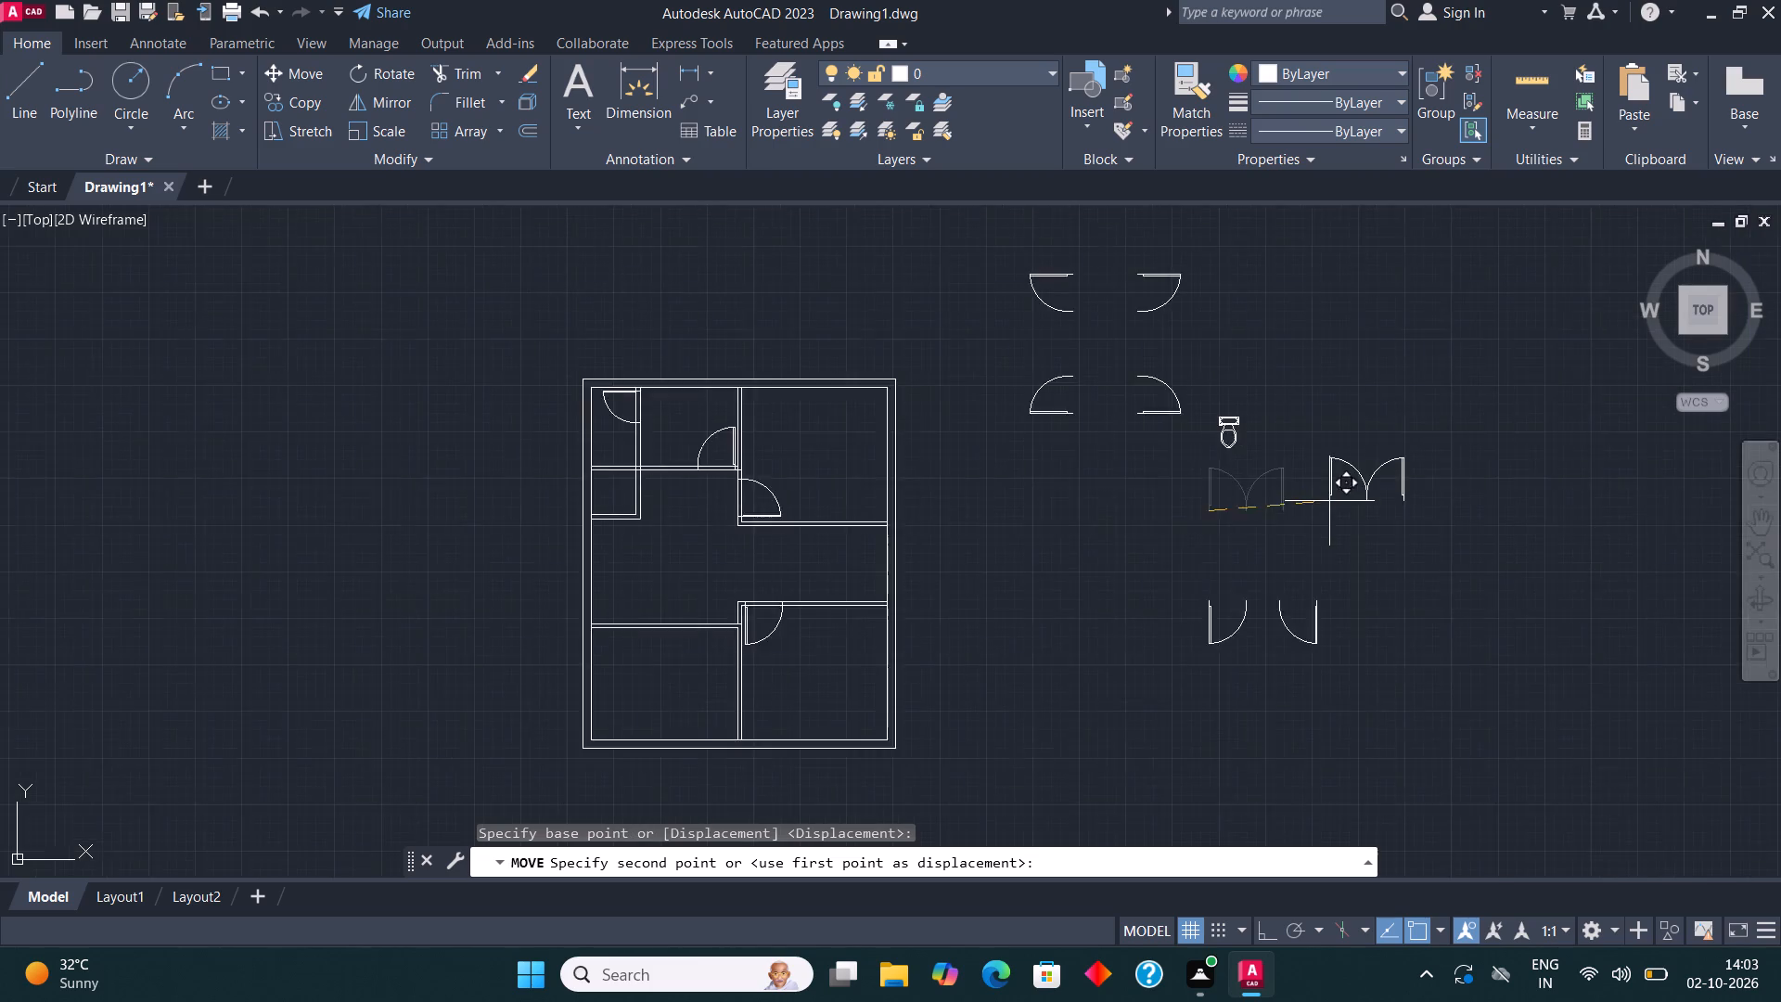
pyautogui.scroll(2, 1130, 571)
pyautogui.scroll(4, 985, 540)
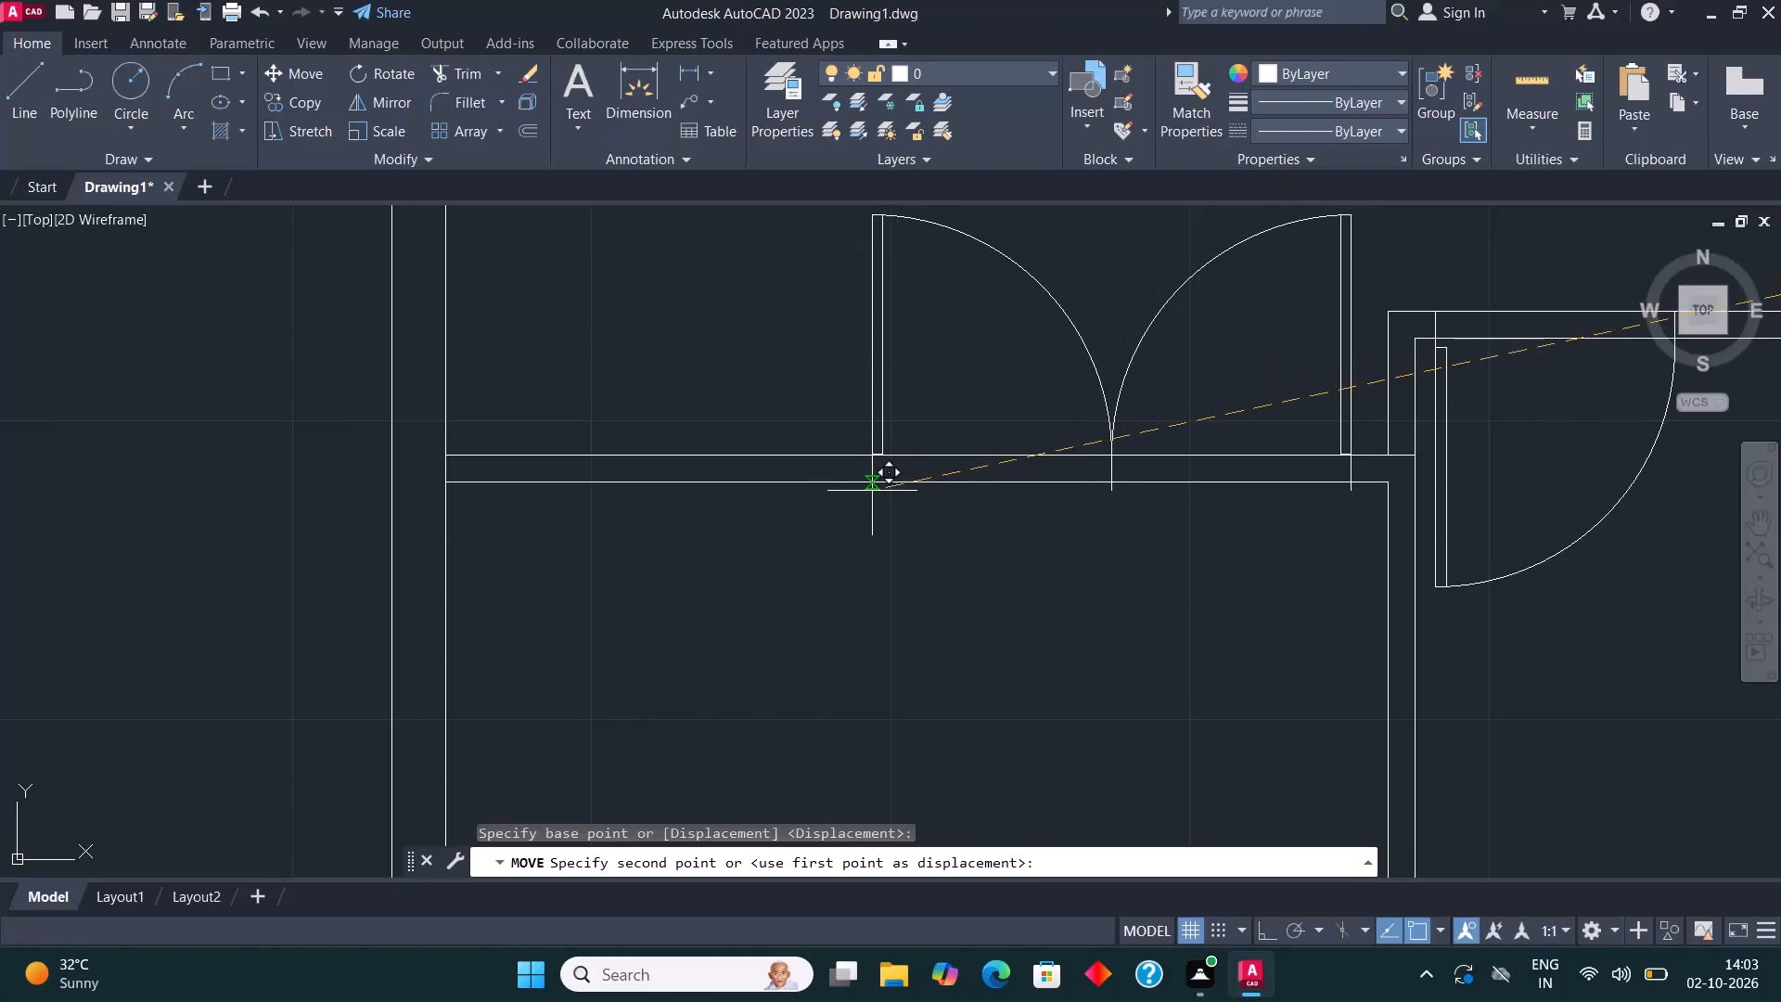
pyautogui.click(876, 486)
# Scale the double door down to a little over half its size about its east hinge corner on the partition.
pyautogui.moveTo(1090, 495); pyautogui.dragTo(971, 645, button='middle')
pyautogui.moveTo(1118, 515); pyautogui.dragTo(1102, 482)
pyautogui.click(698, 366)
pyautogui.click(381, 129)
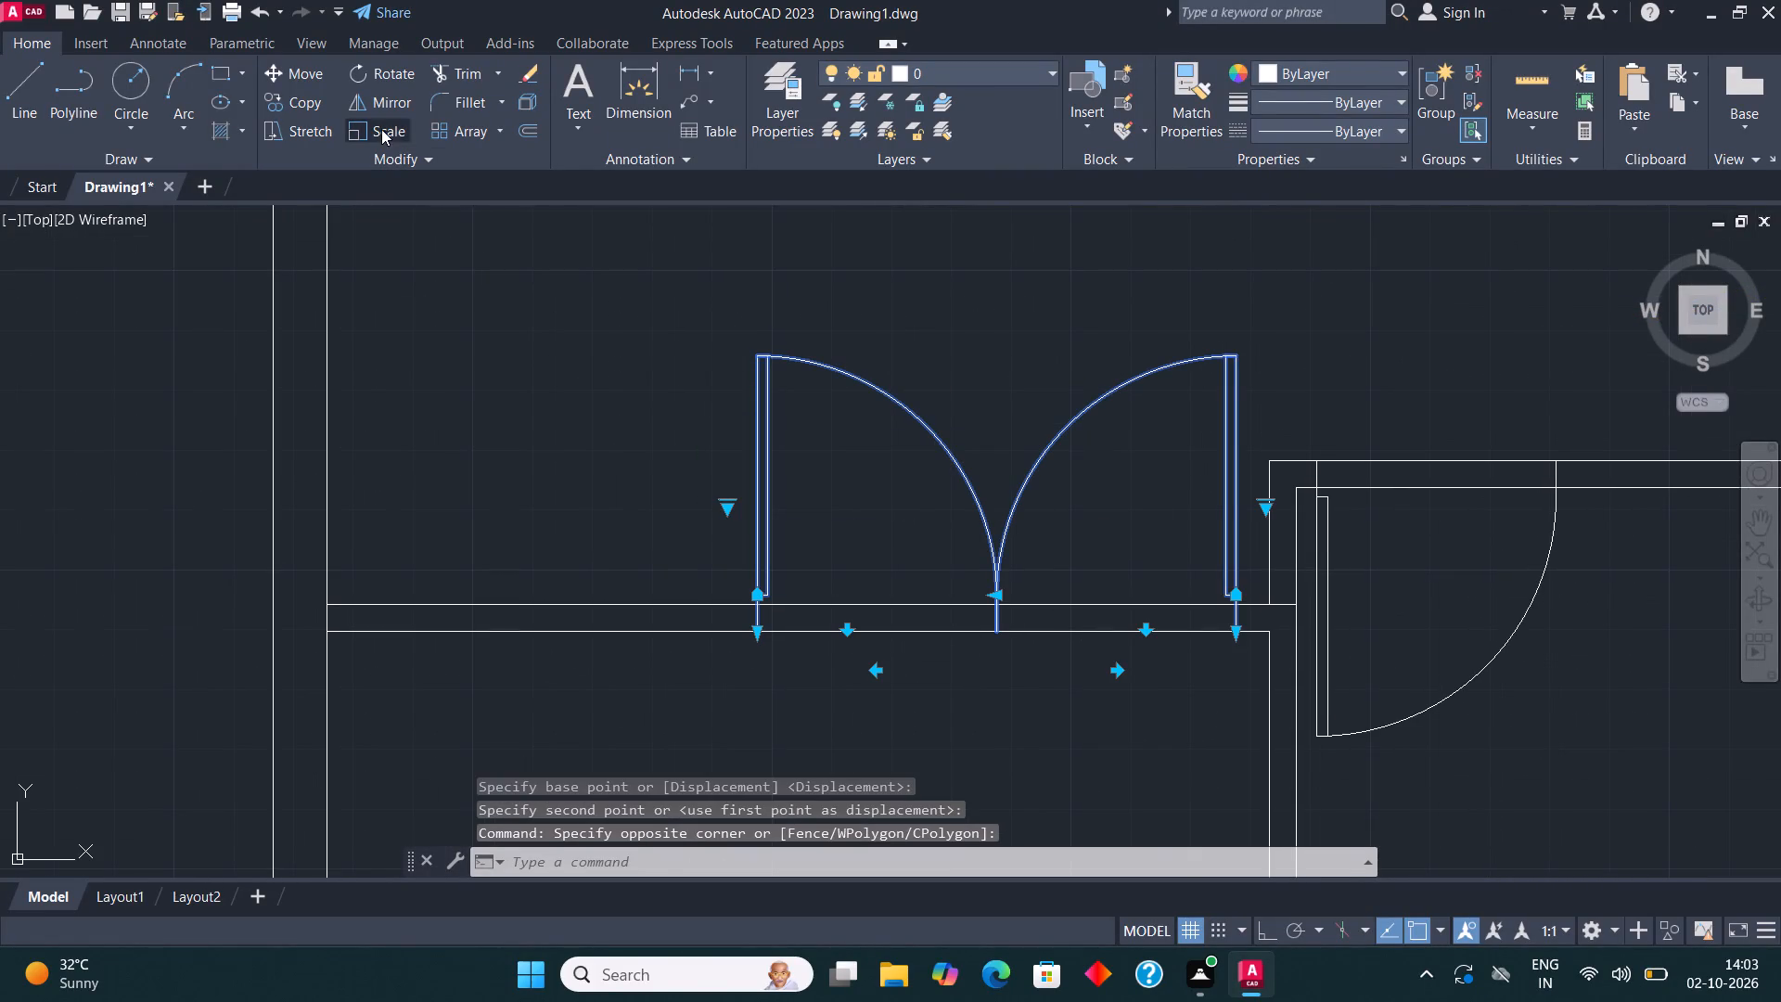
pyautogui.click(1237, 634)
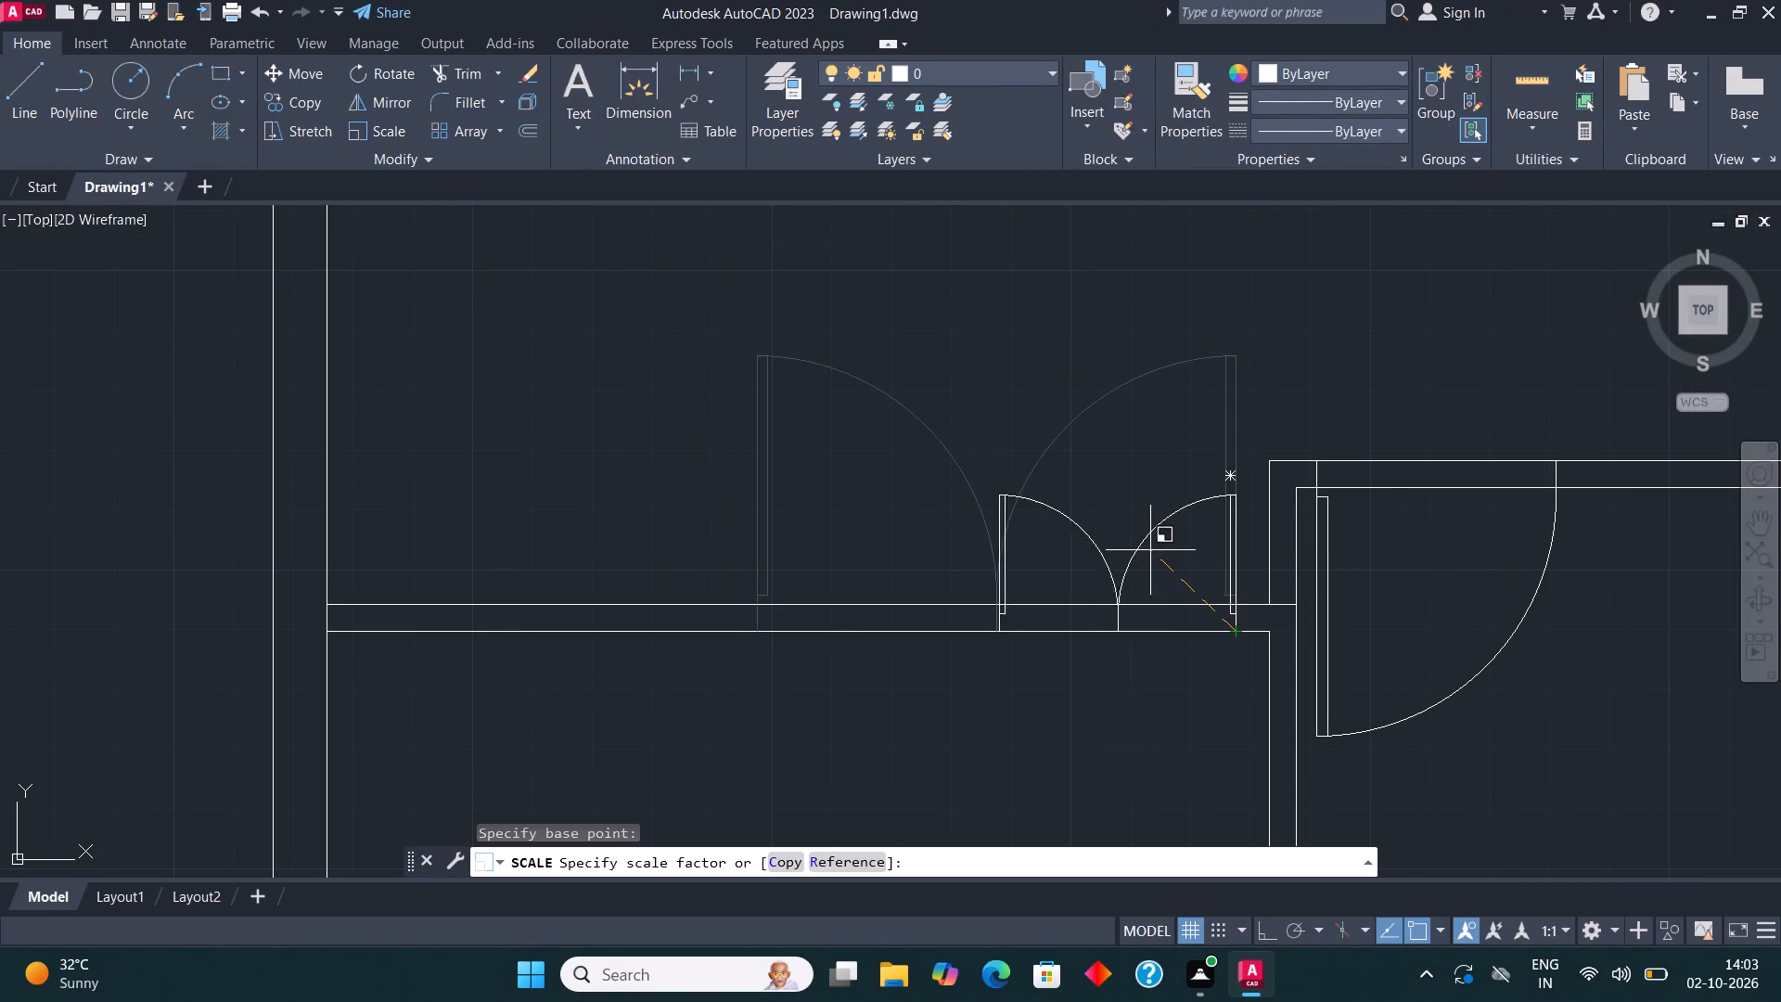
pyautogui.click(1123, 538)
pyautogui.scroll(-1, 981, 516)
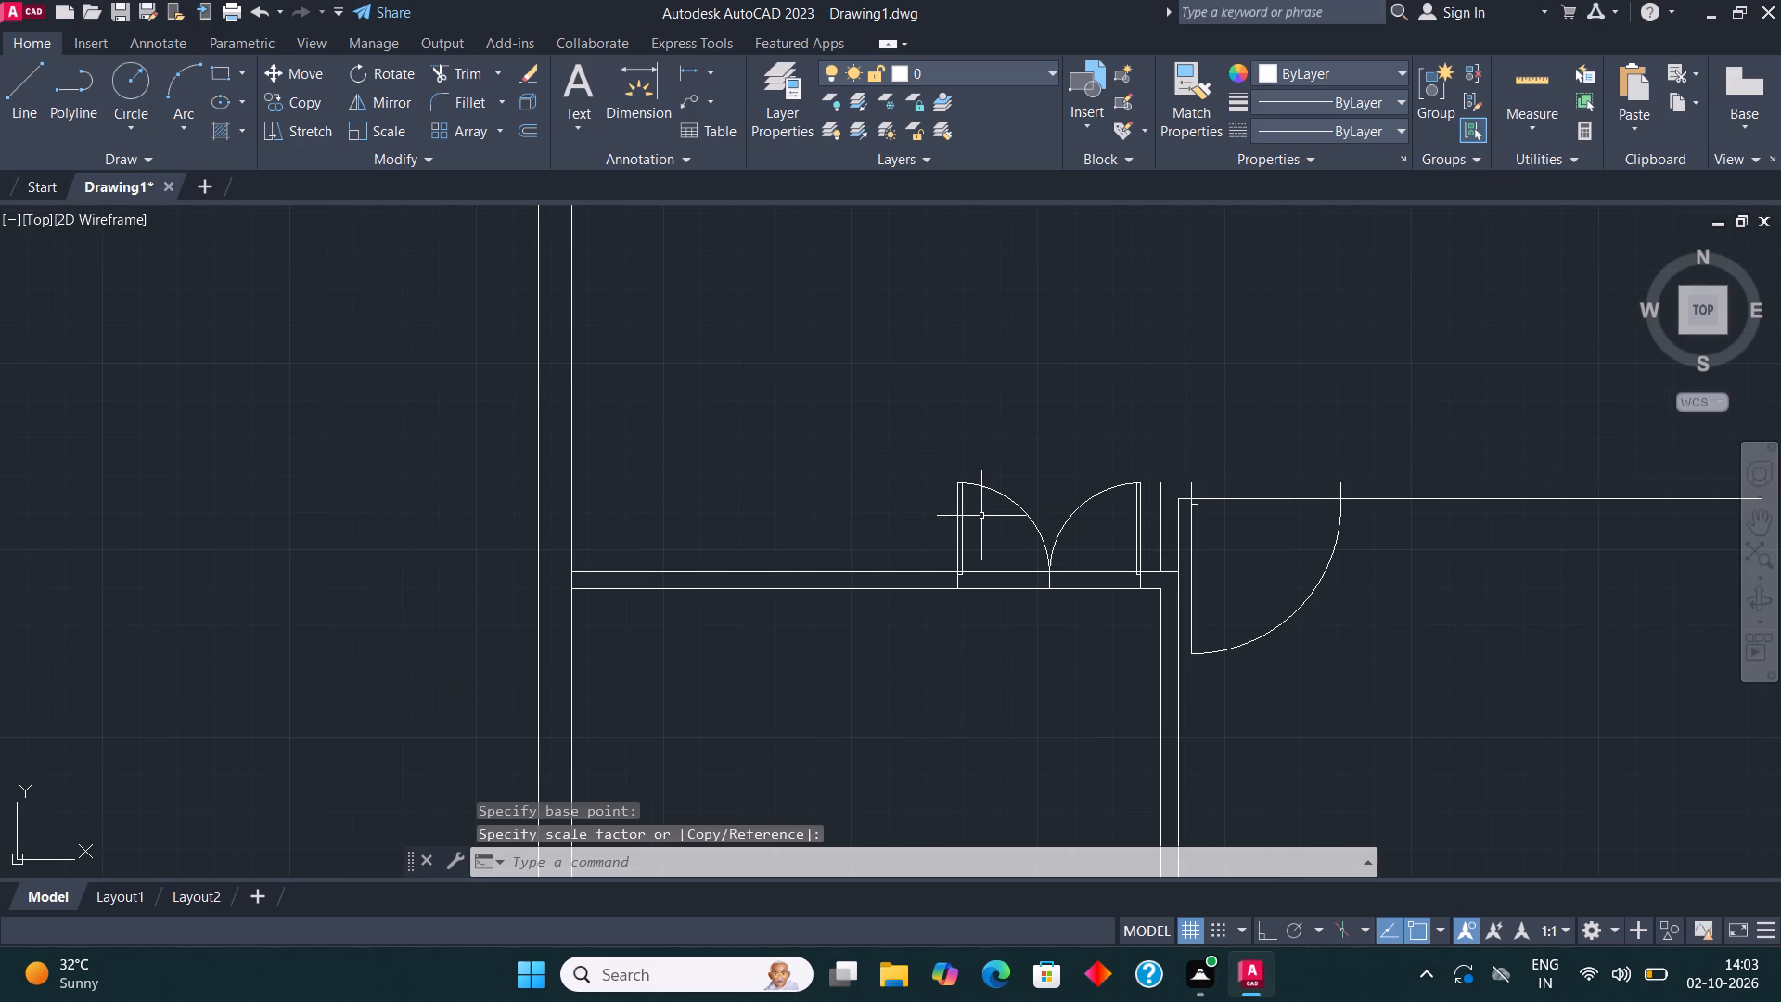
pyautogui.scroll(-2, 954, 568)
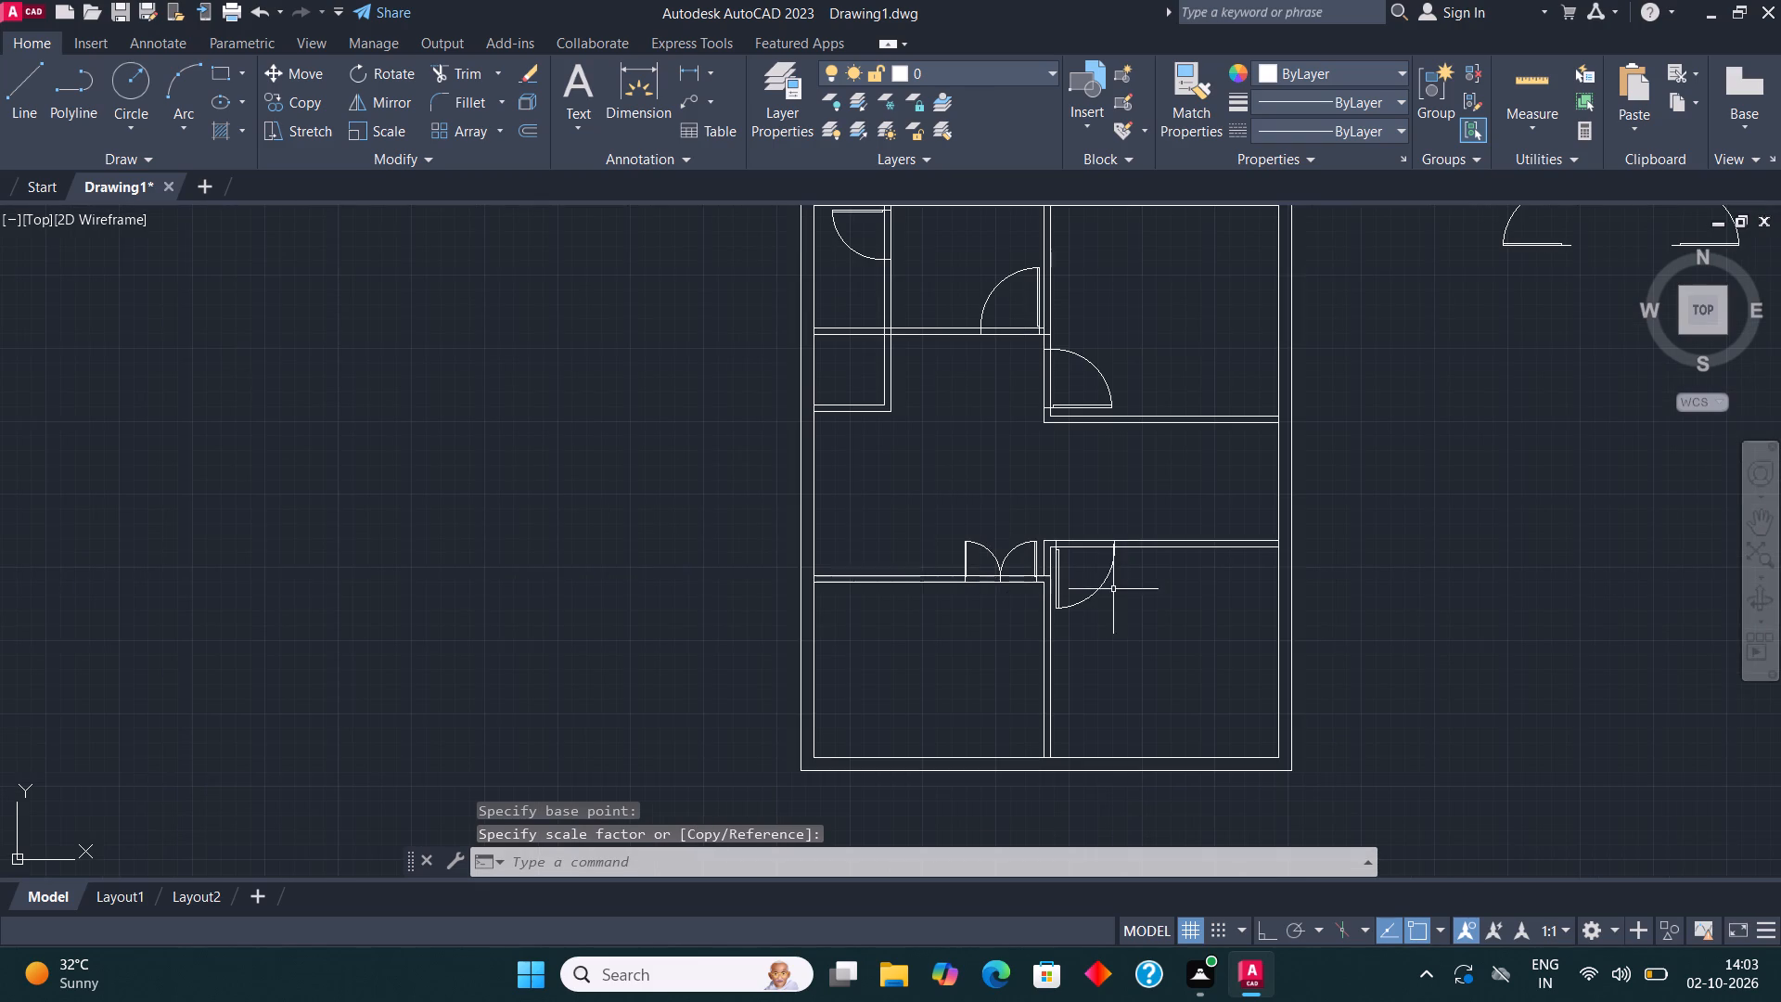
# Trim the partition's upper line across both leaves of the double door opening.
pyautogui.moveTo(1108, 588); pyautogui.dragTo(1083, 559, button='middle')
pyautogui.scroll(2, 1069, 548)
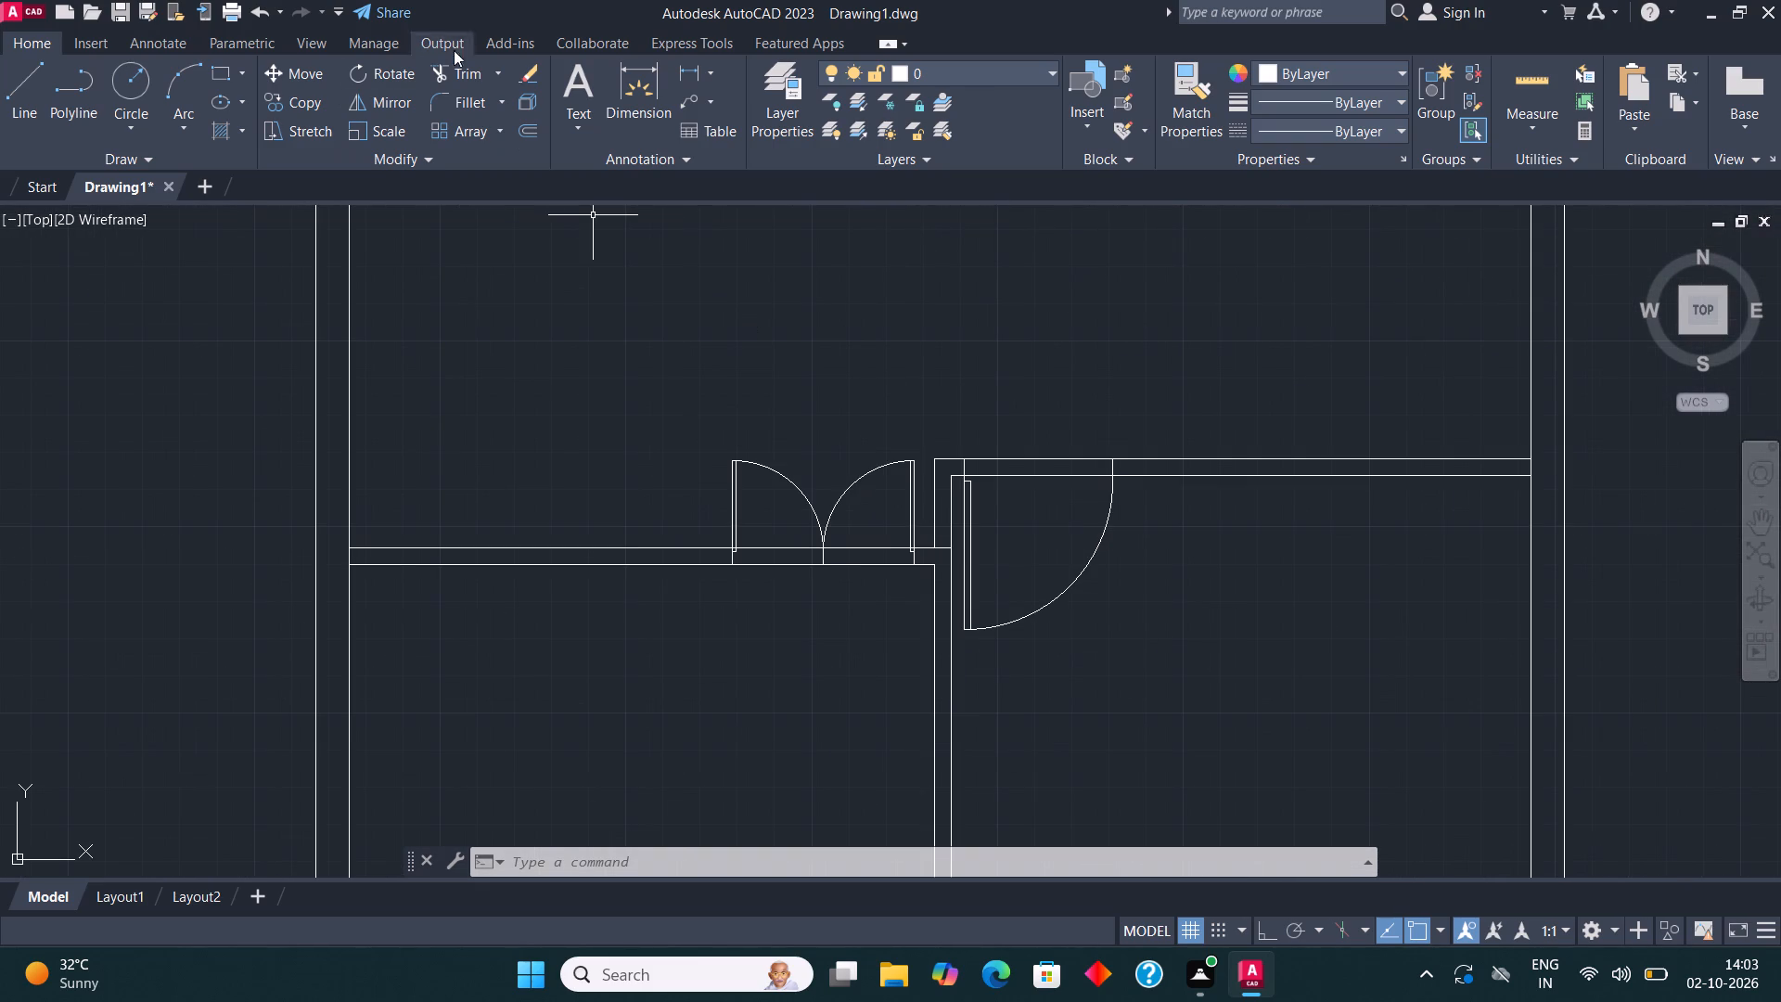
pyautogui.click(463, 67)
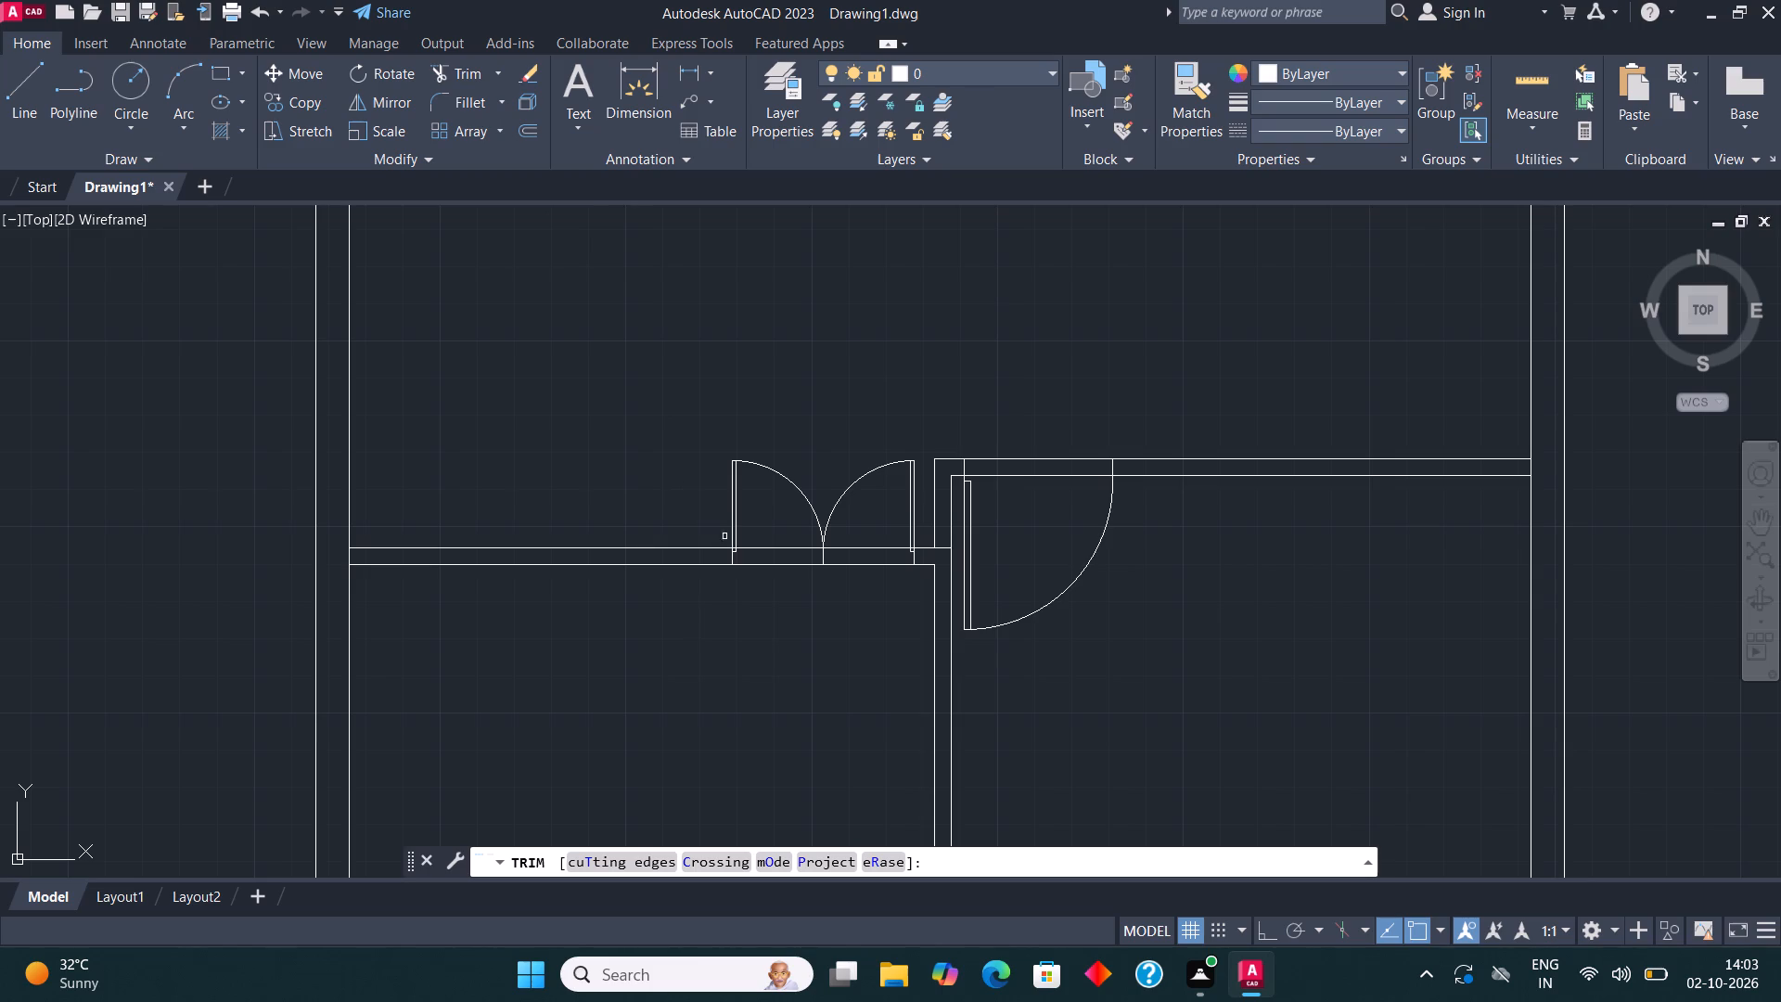
pyautogui.click(769, 551)
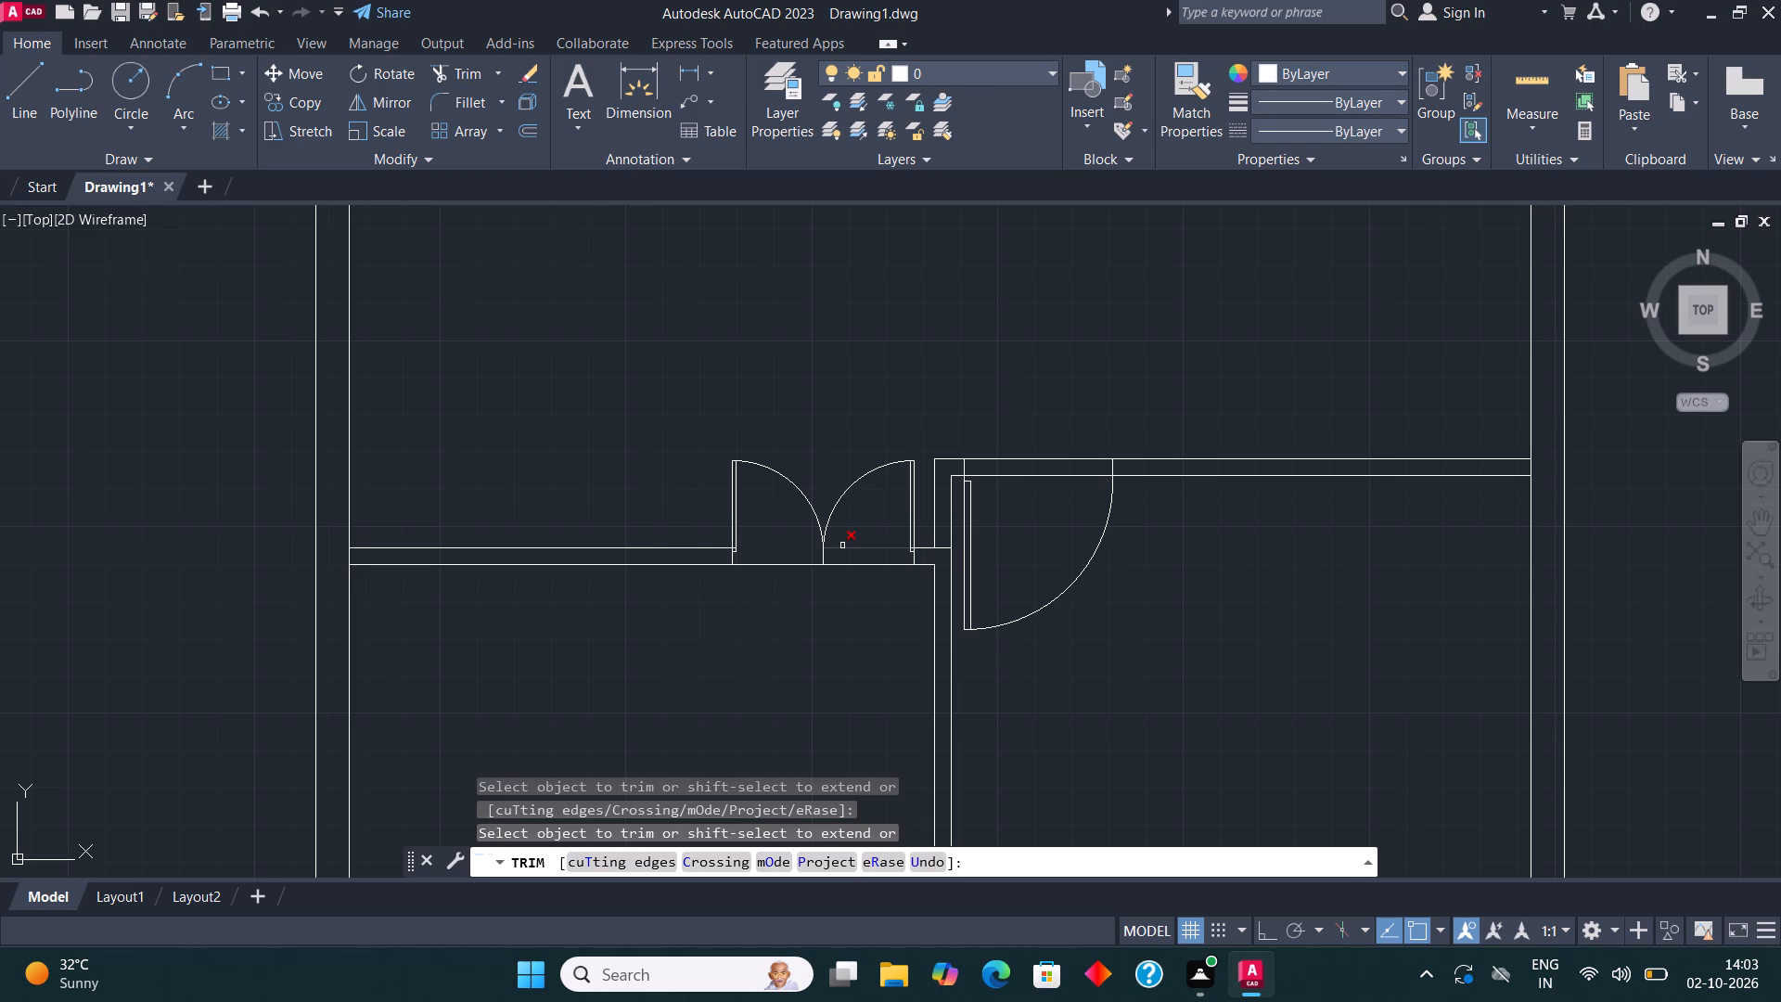
pyautogui.click(842, 546)
pyautogui.press('Escape')
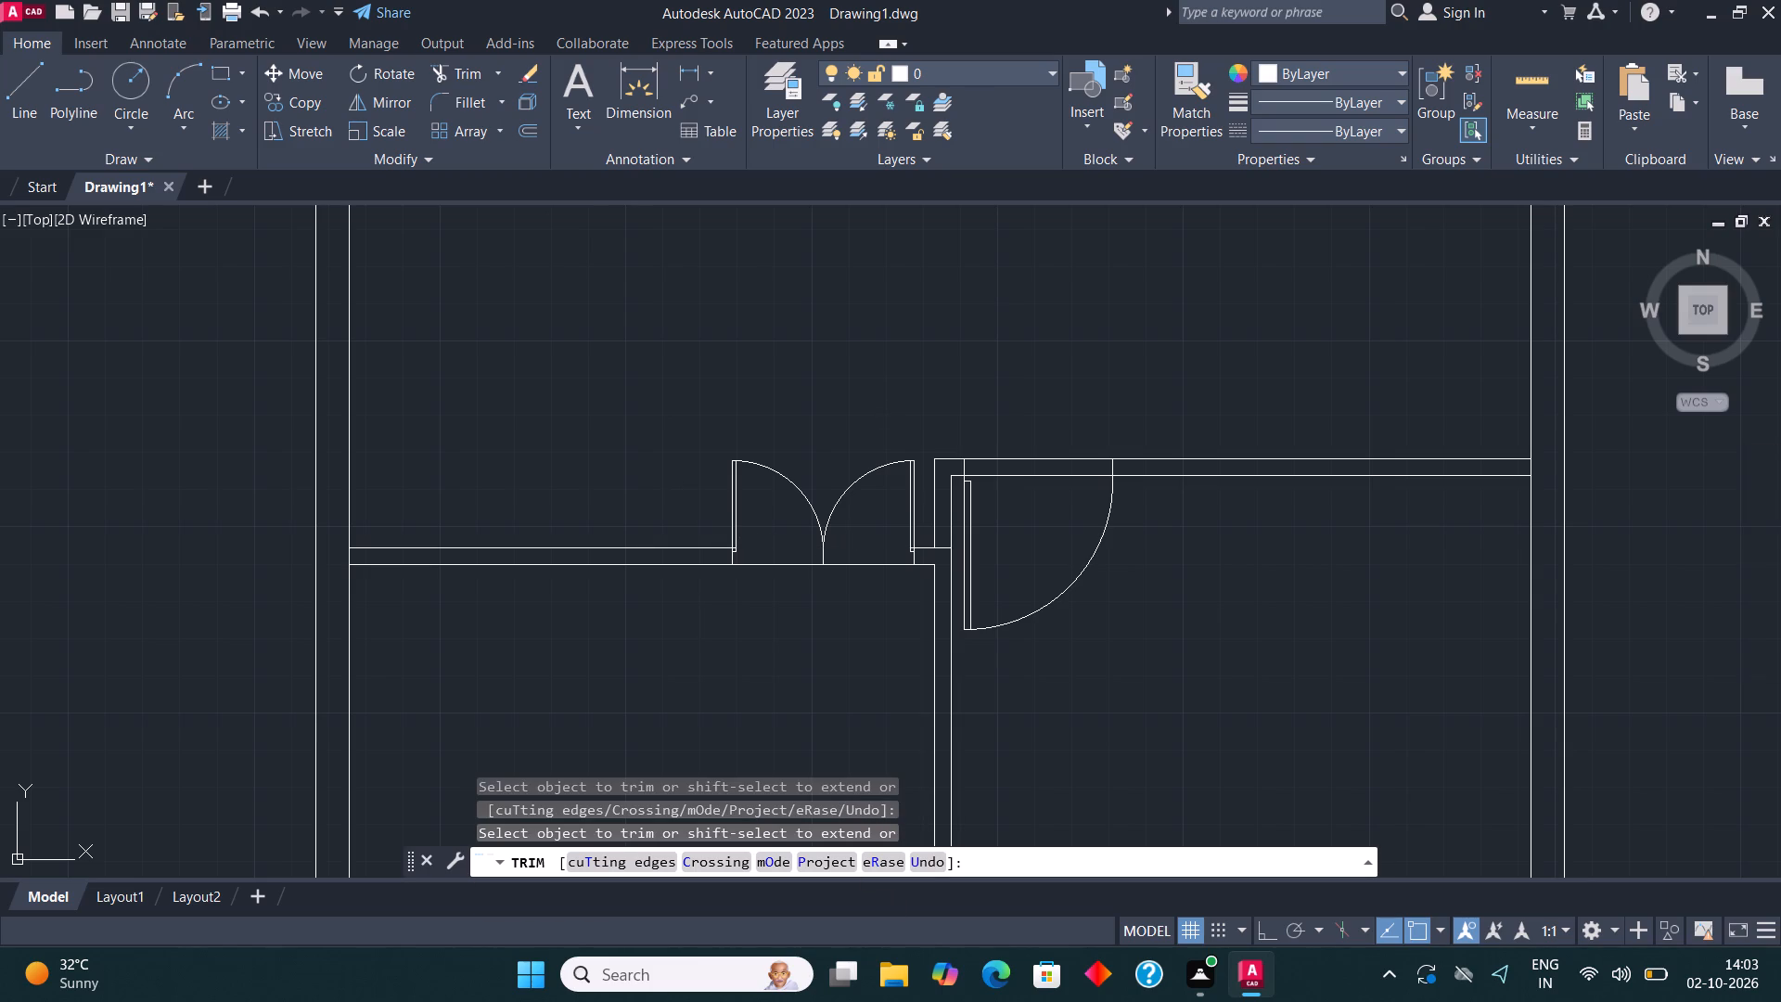
# Draw two short lines across the south outer wall, one at its inner southwest corner and one just west of the middle partition.
pyautogui.scroll(-2, 829, 604)
pyautogui.moveTo(998, 588); pyautogui.dragTo(1009, 537, button='middle')
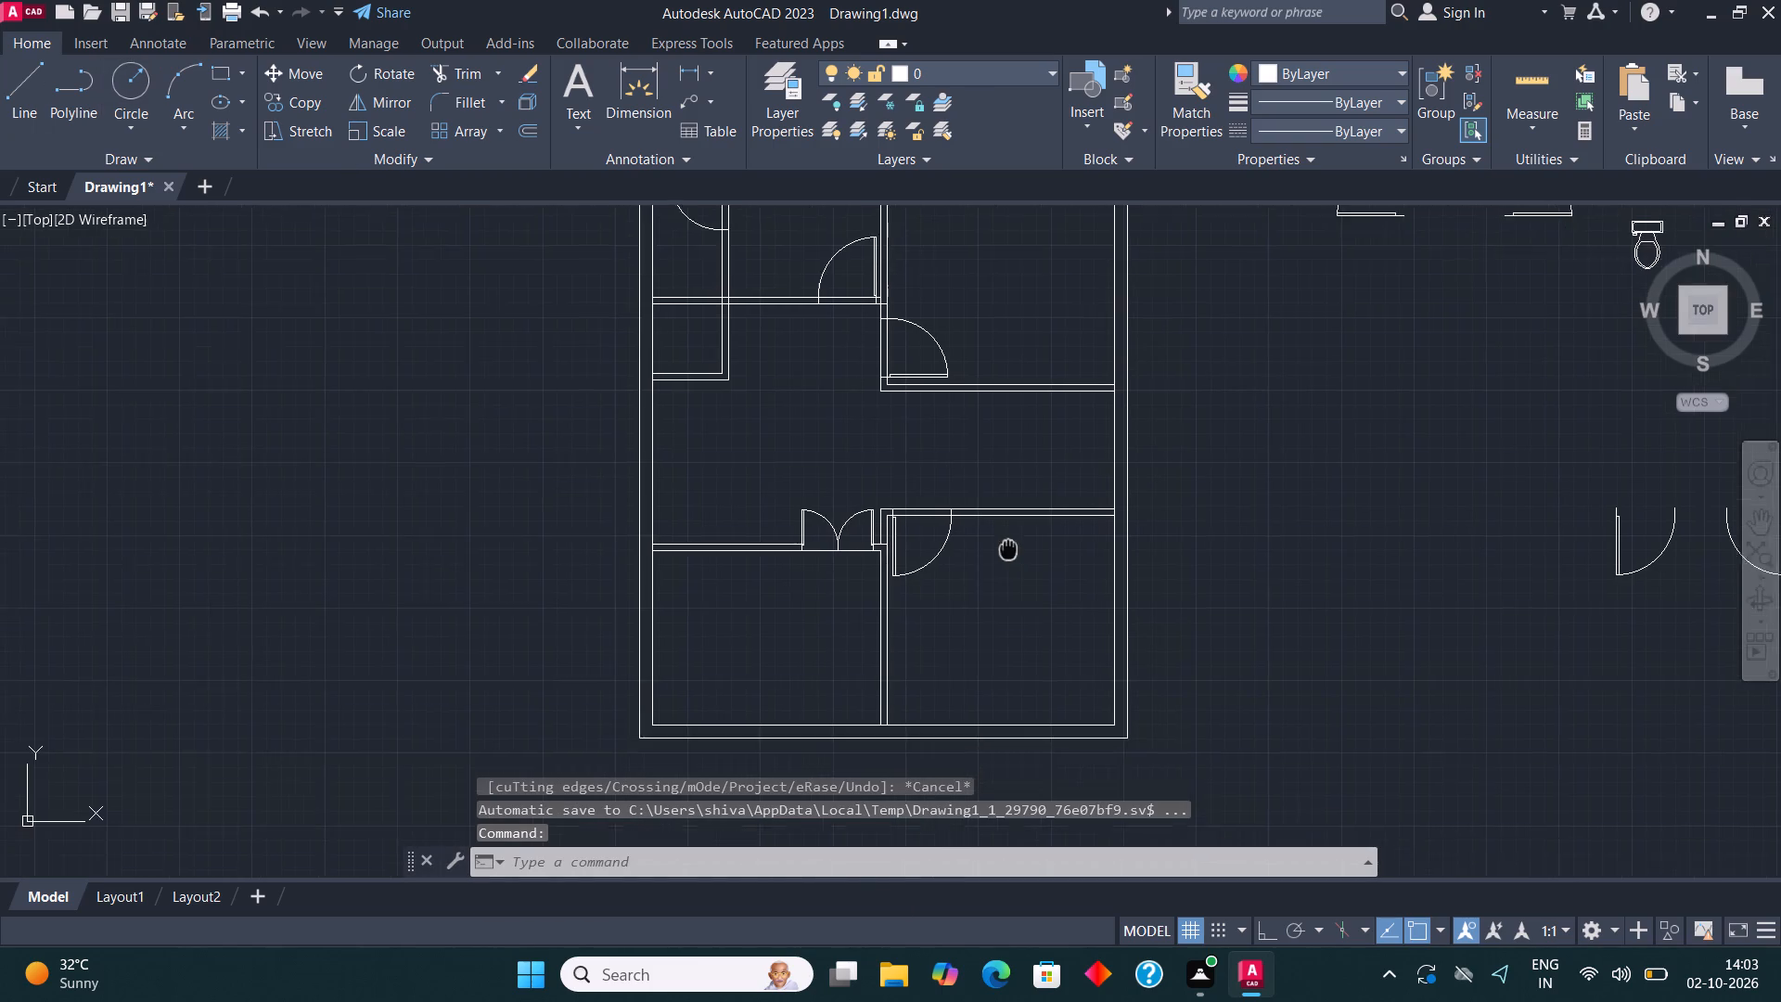
pyautogui.moveTo(1009, 537); pyautogui.dragTo(1020, 453, button='middle')
pyautogui.scroll(2, 745, 685)
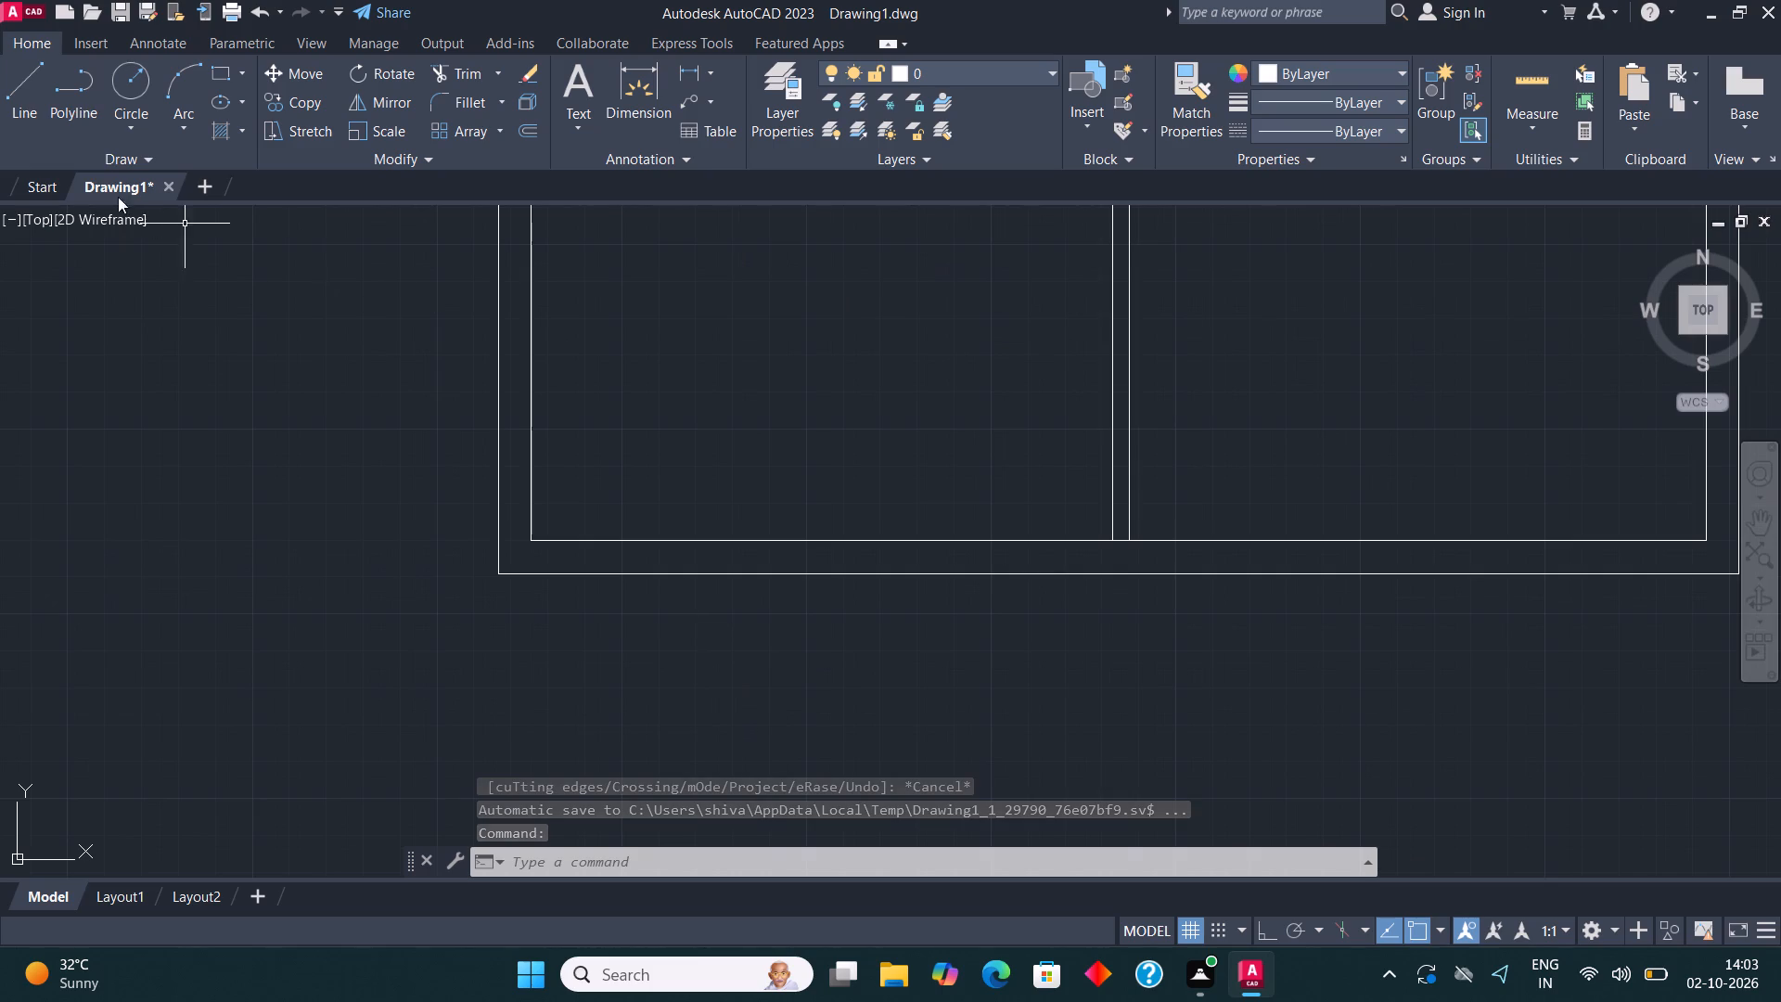
pyautogui.click(22, 105)
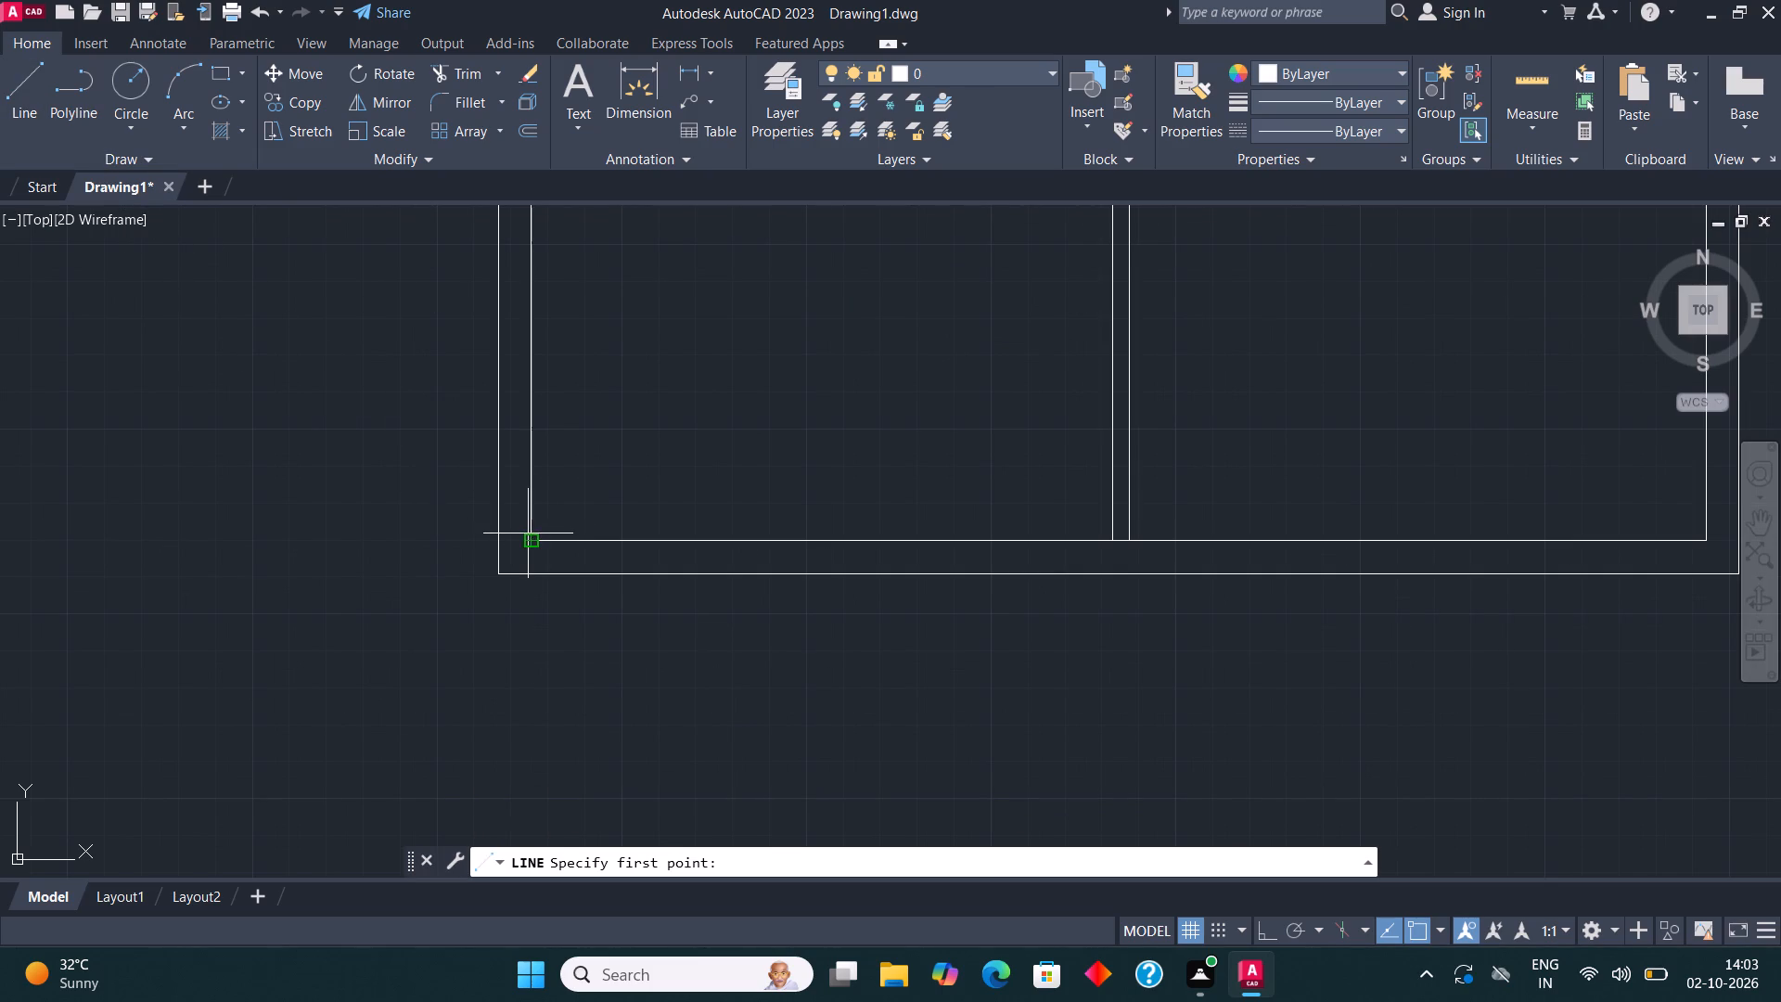
pyautogui.click(528, 533)
pyautogui.click(533, 570)
pyautogui.press('Escape')
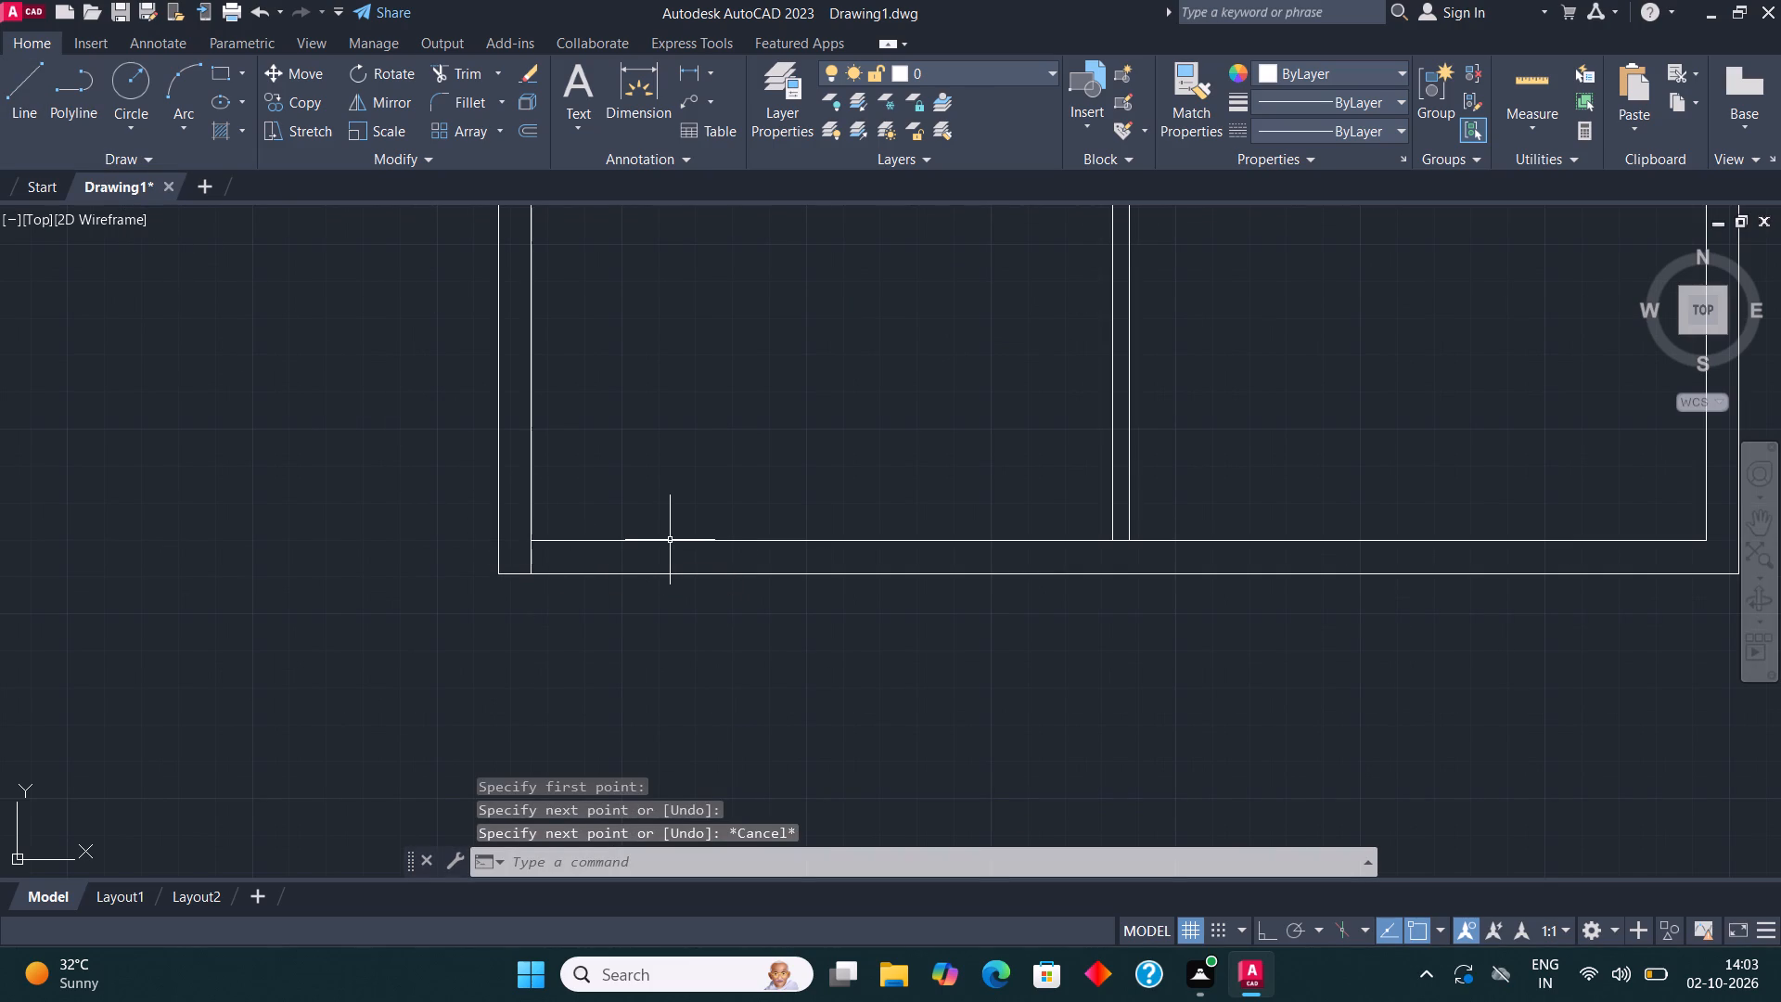
pyautogui.click(19, 98)
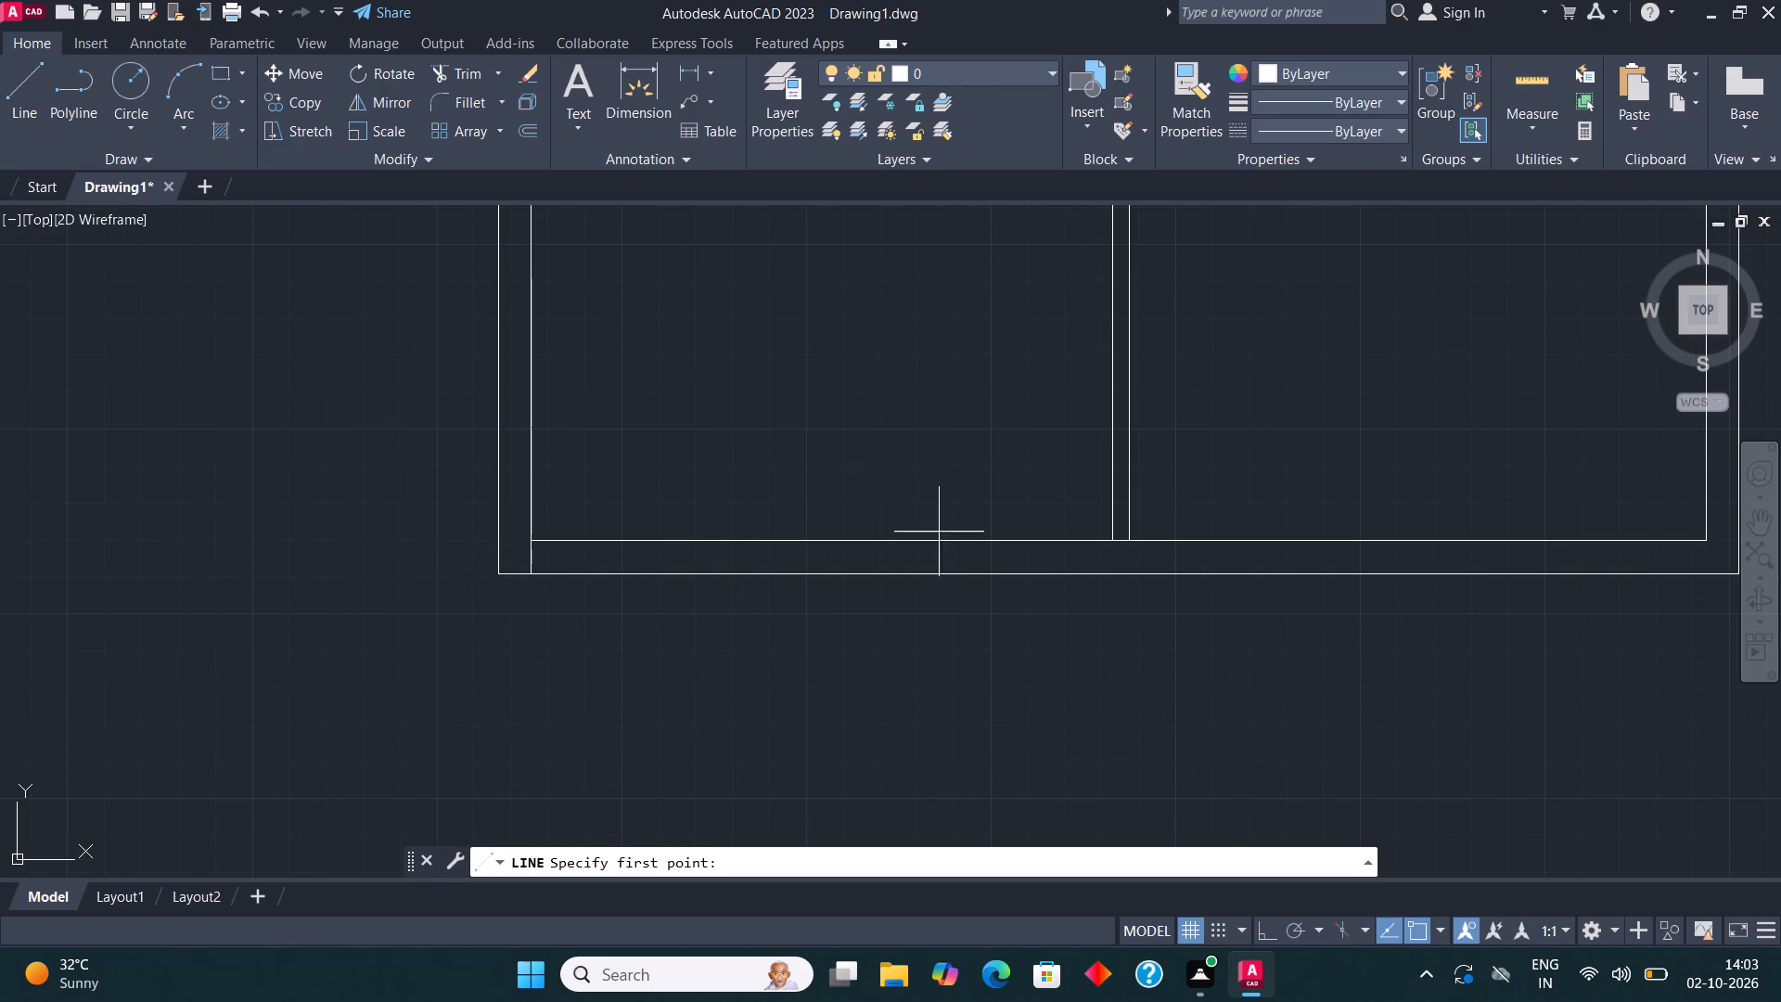
pyautogui.click(1057, 544)
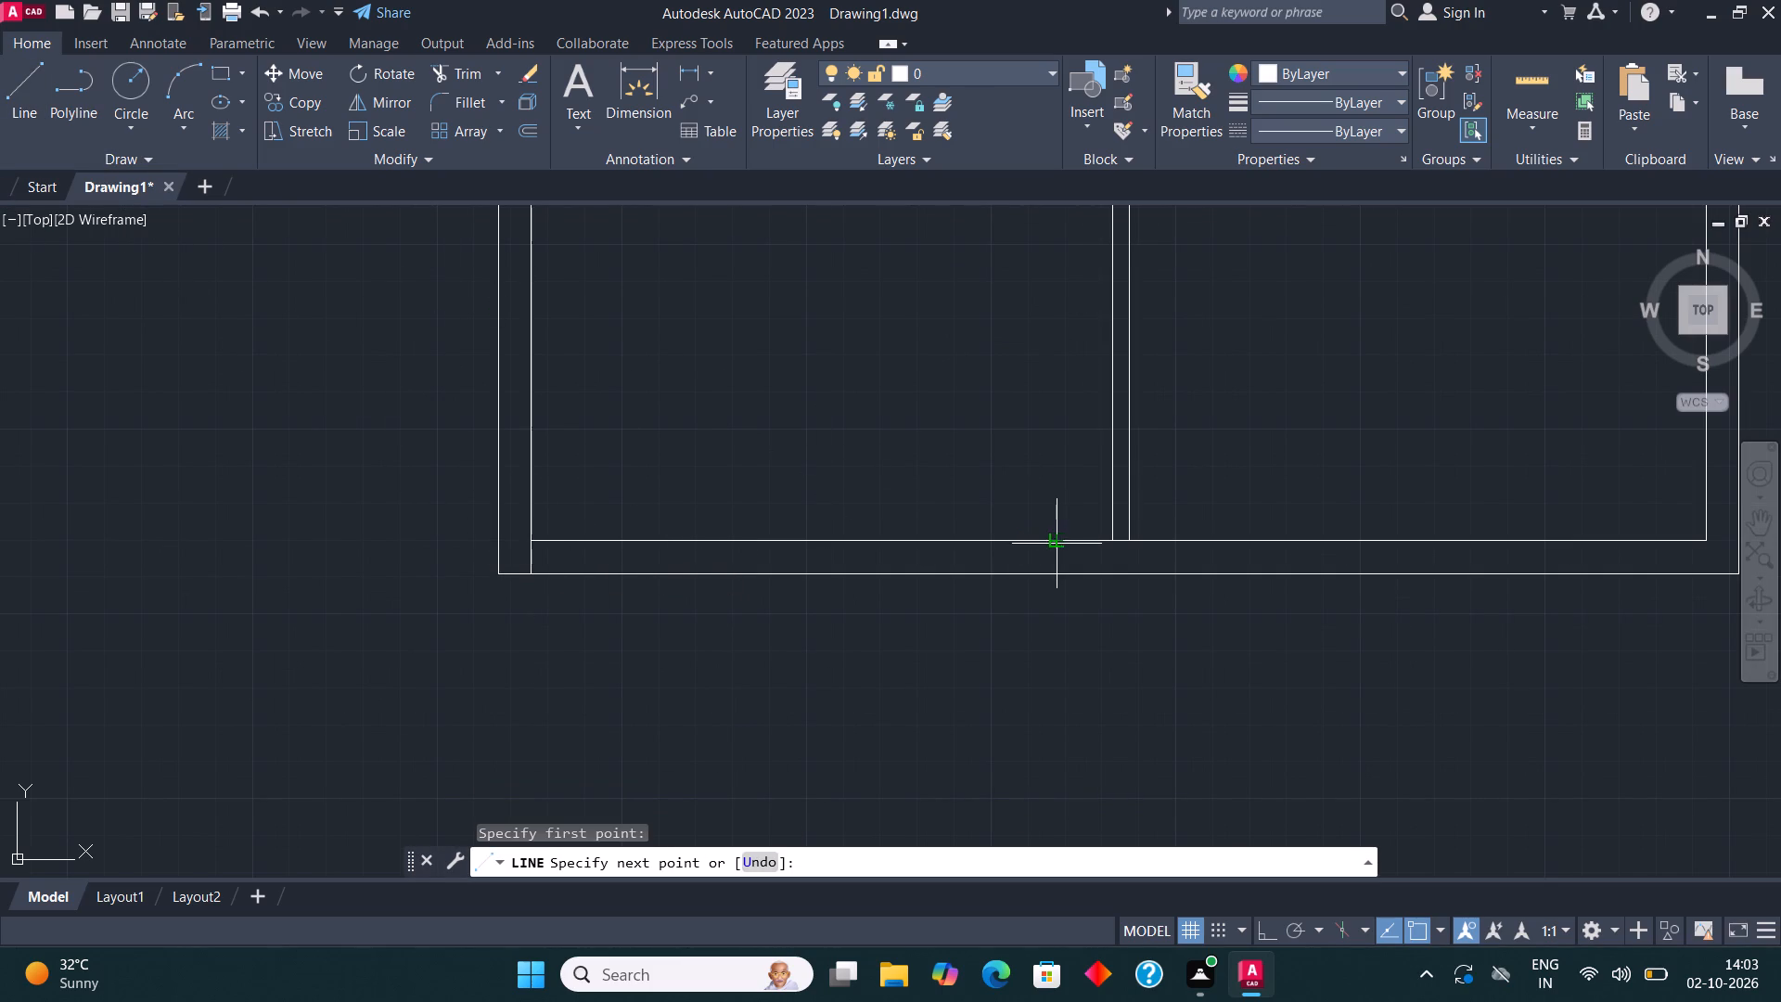
pyautogui.click(1061, 570)
pyautogui.press('Escape')
# Trim both south outer wall lines between the two short cross lines to open the southwest room's south side.
pyautogui.click(471, 71)
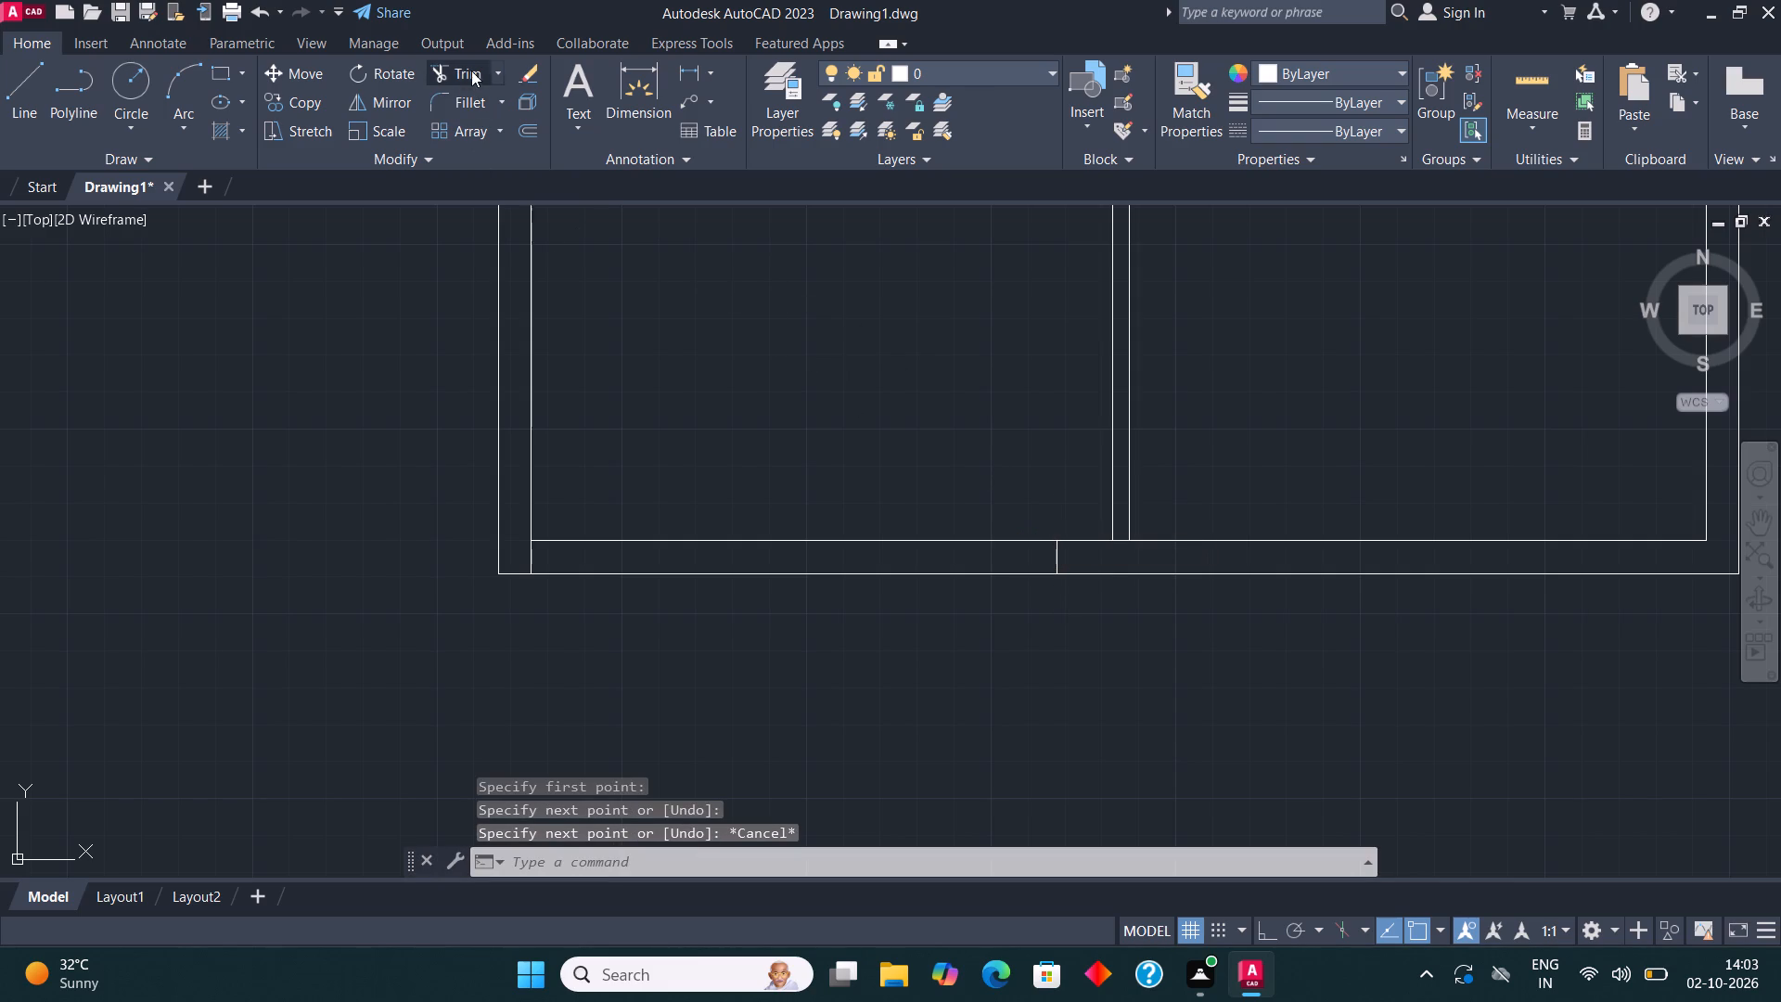
pyautogui.moveTo(749, 436); pyautogui.dragTo(750, 463)
pyautogui.click(746, 676)
pyautogui.press('Escape')
# Create a layer named fur with cyan index color 130 and make it the current layer.
pyautogui.moveTo(848, 503); pyautogui.dragTo(809, 530, button='middle')
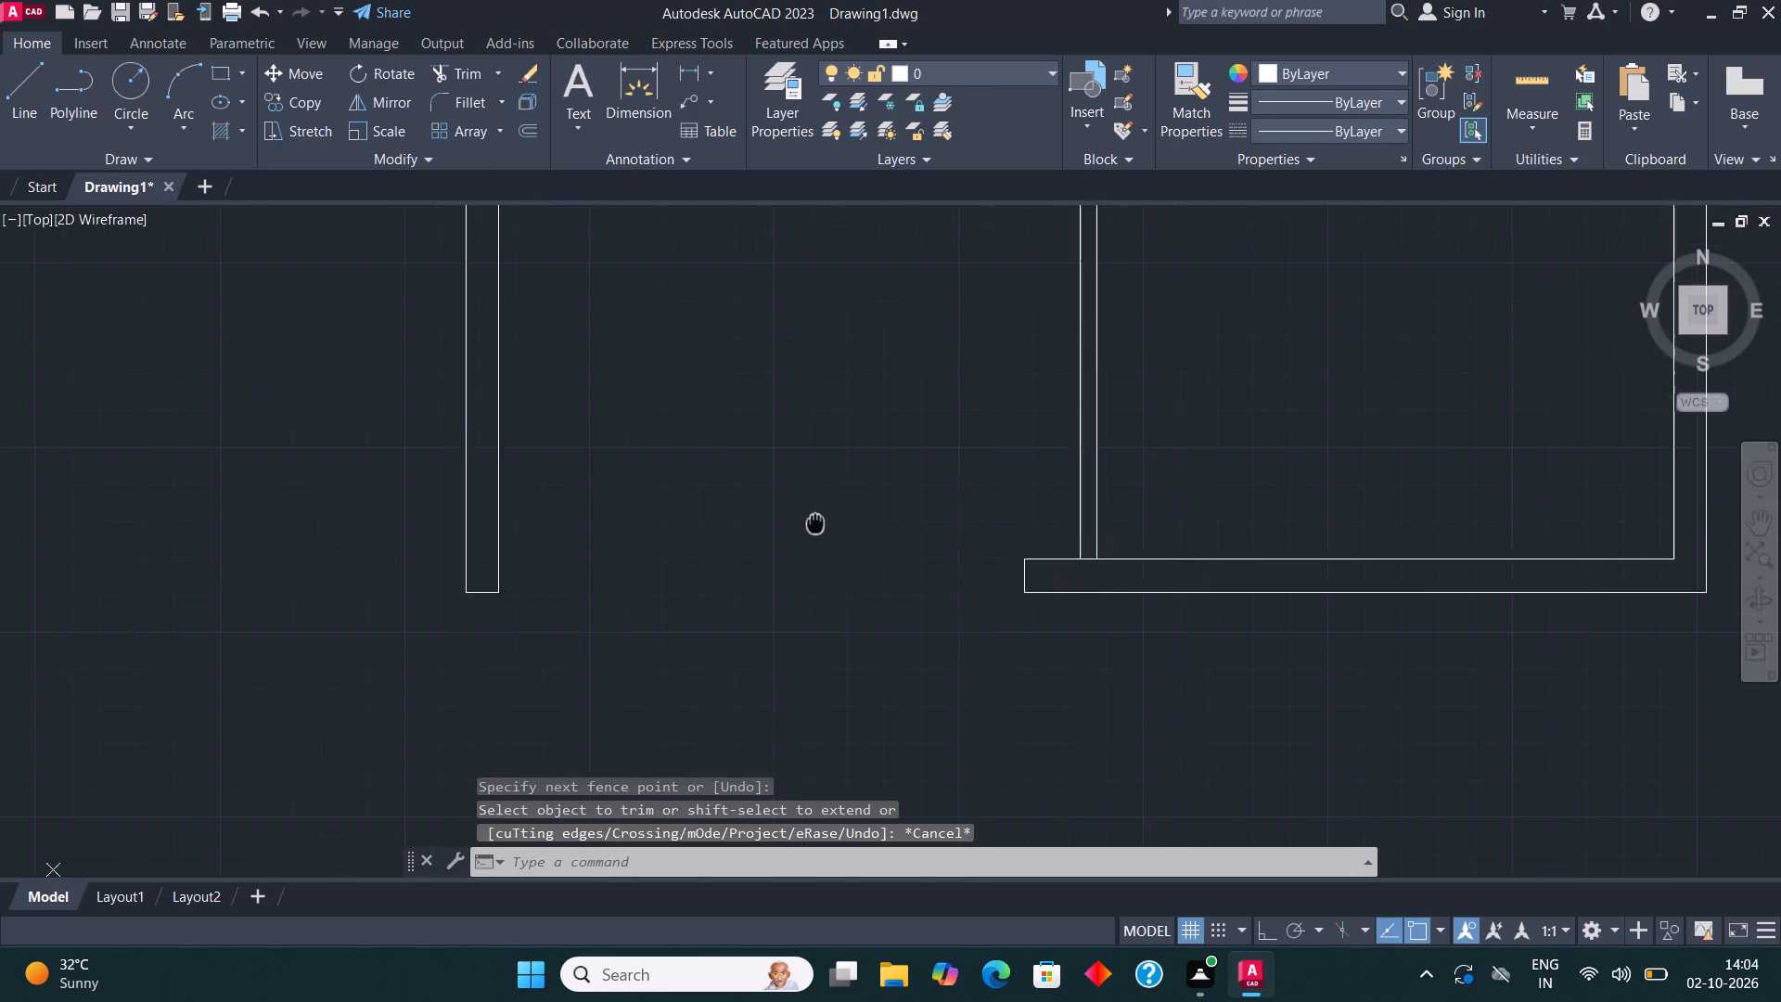
pyautogui.moveTo(809, 530); pyautogui.dragTo(805, 535, button='middle')
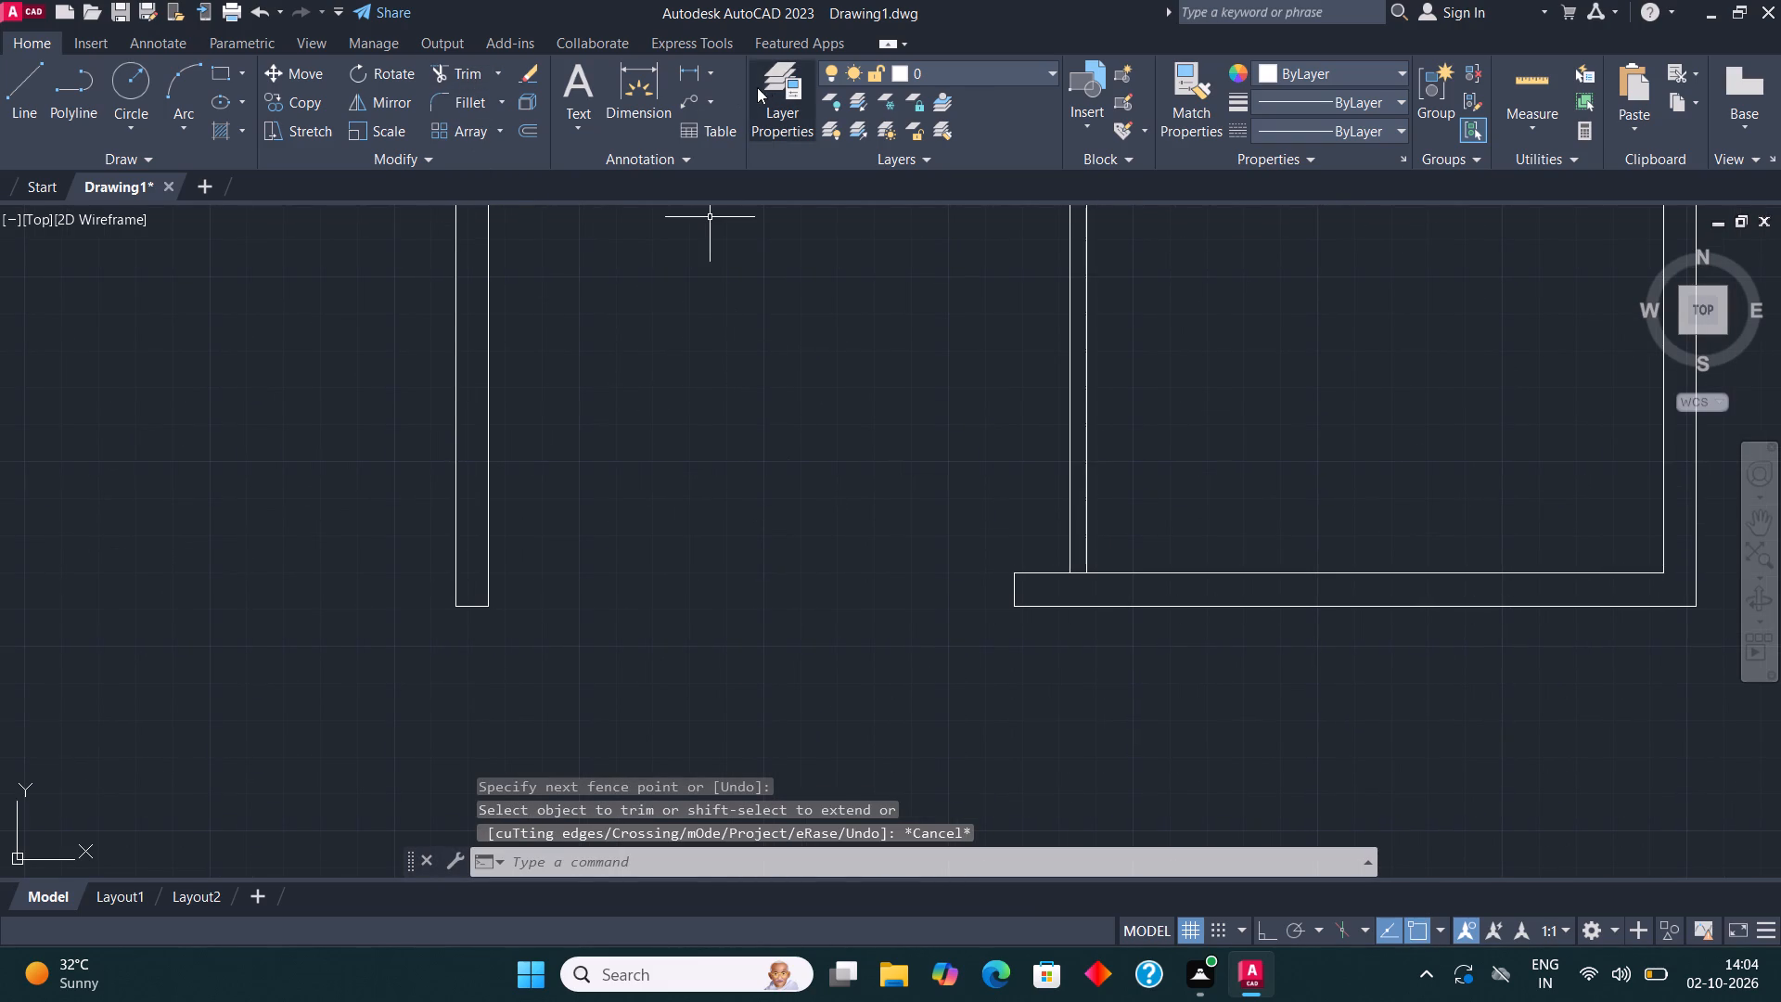
pyautogui.click(766, 80)
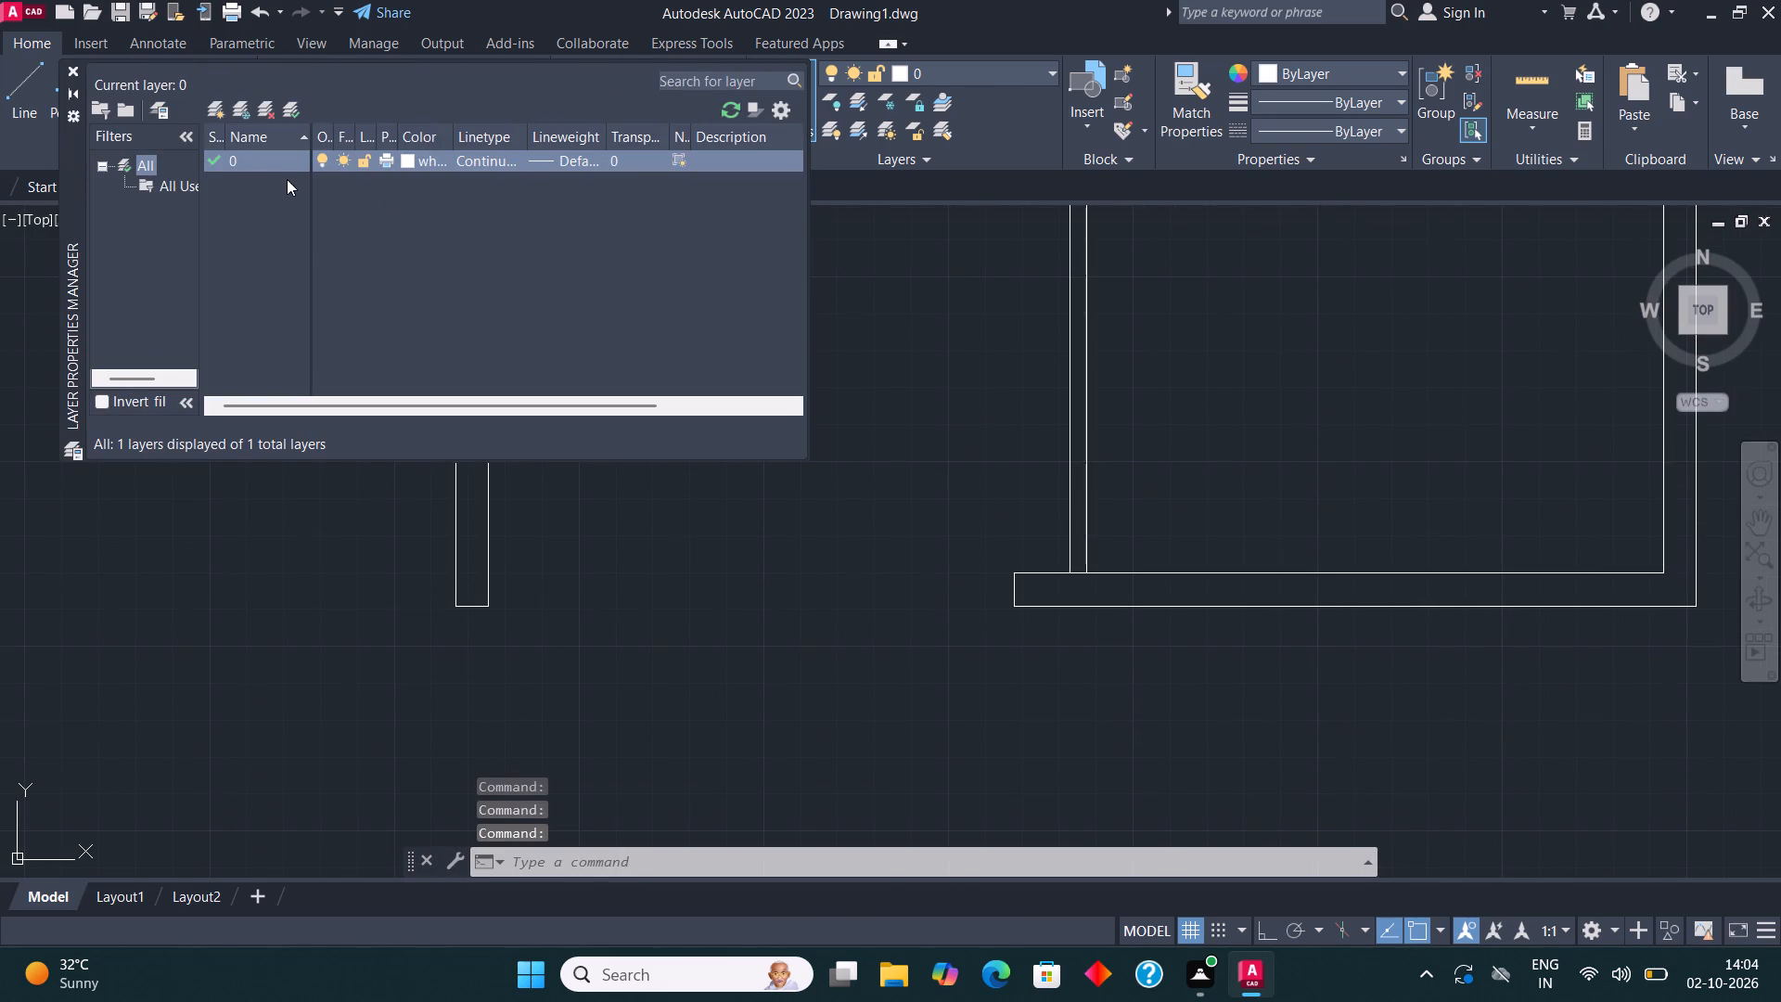
pyautogui.click(212, 109)
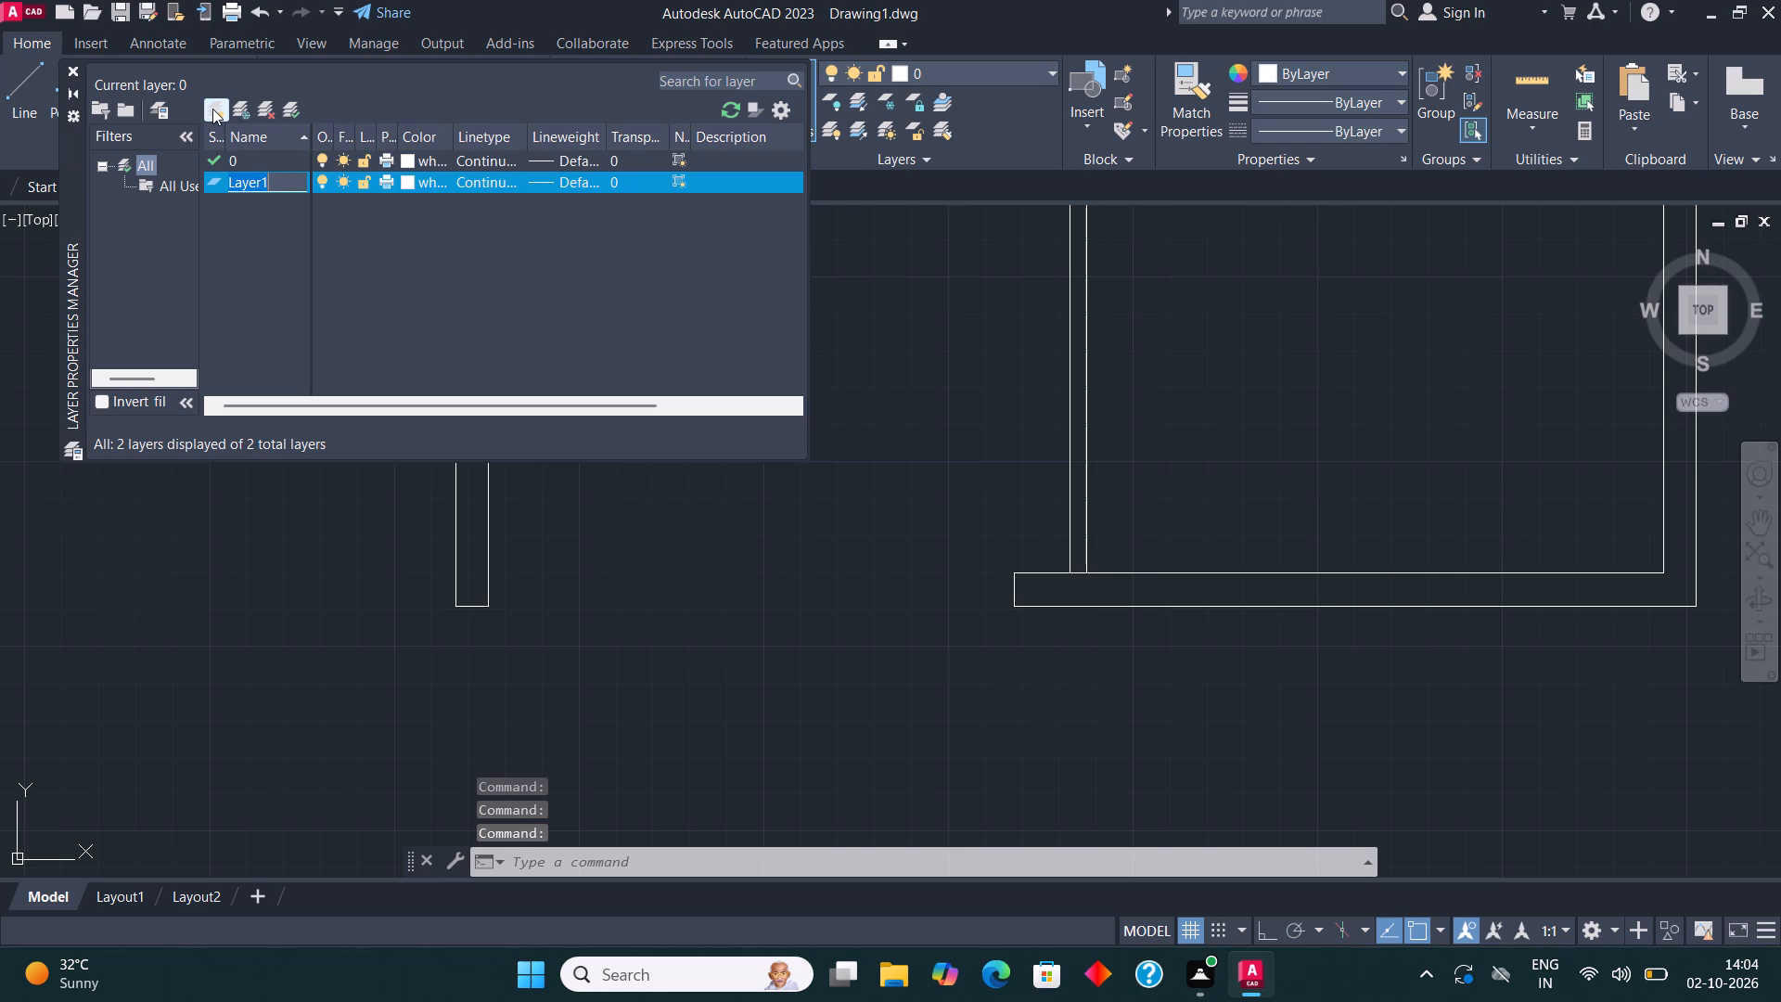
pyautogui.write('fur')
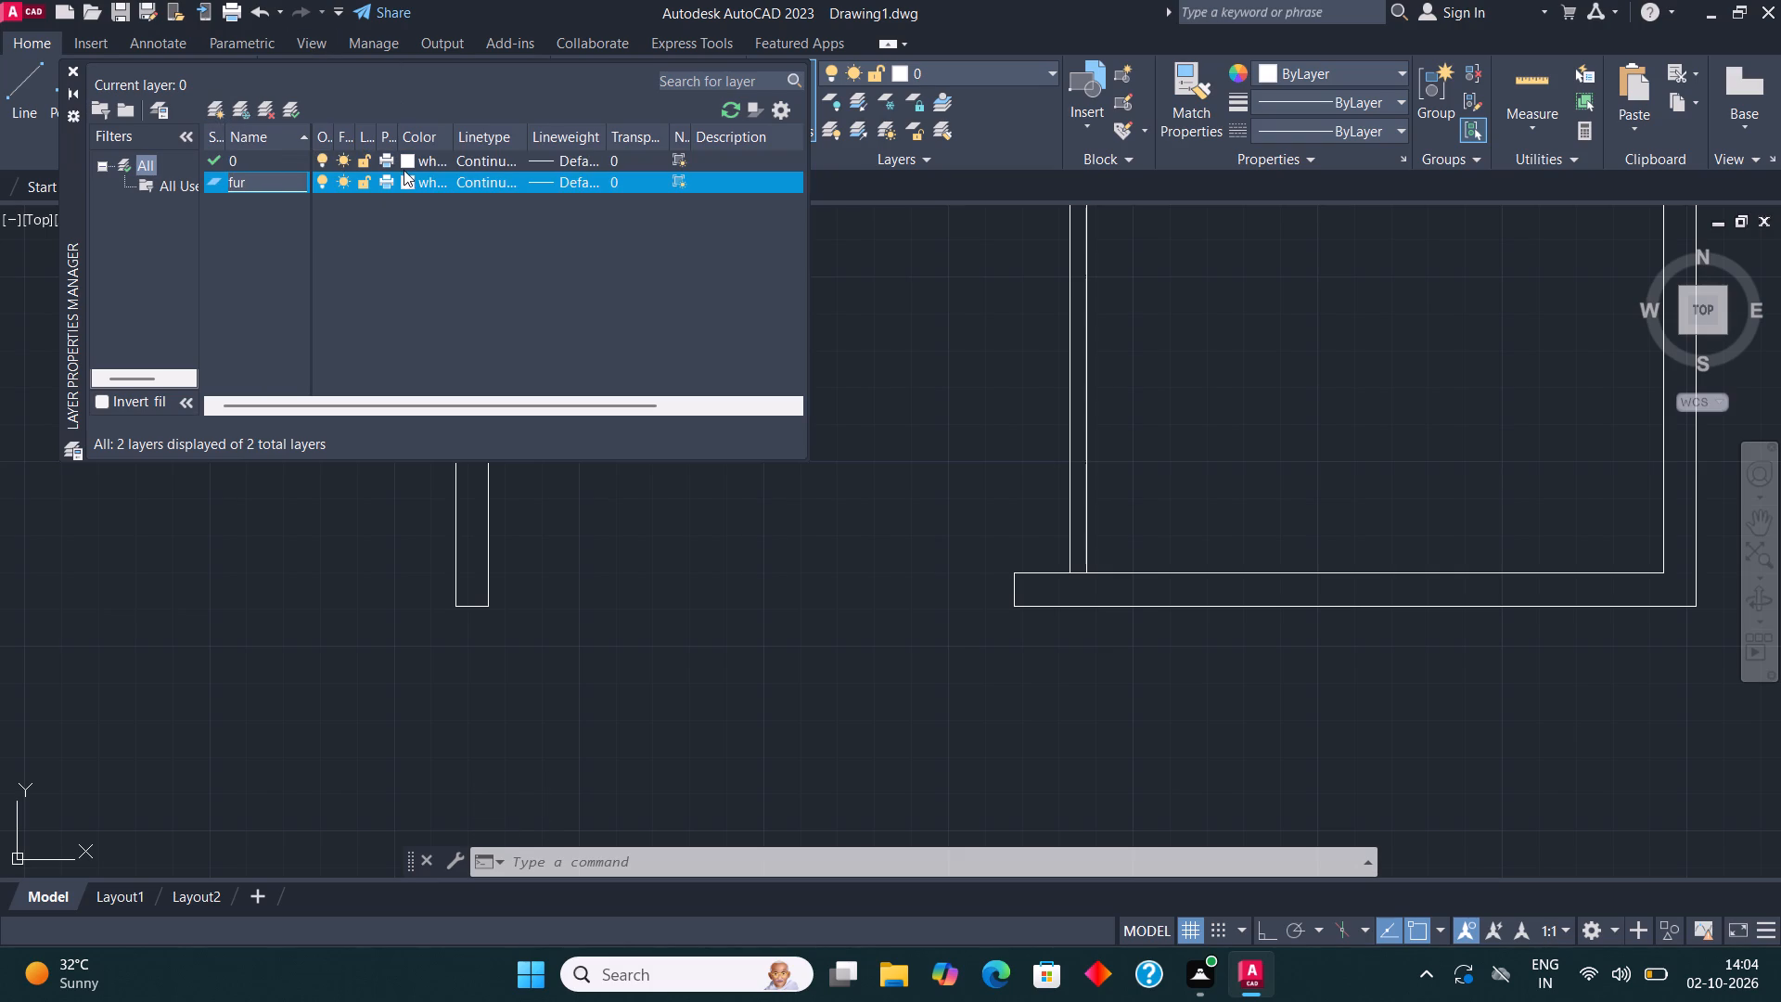
pyautogui.click(410, 180)
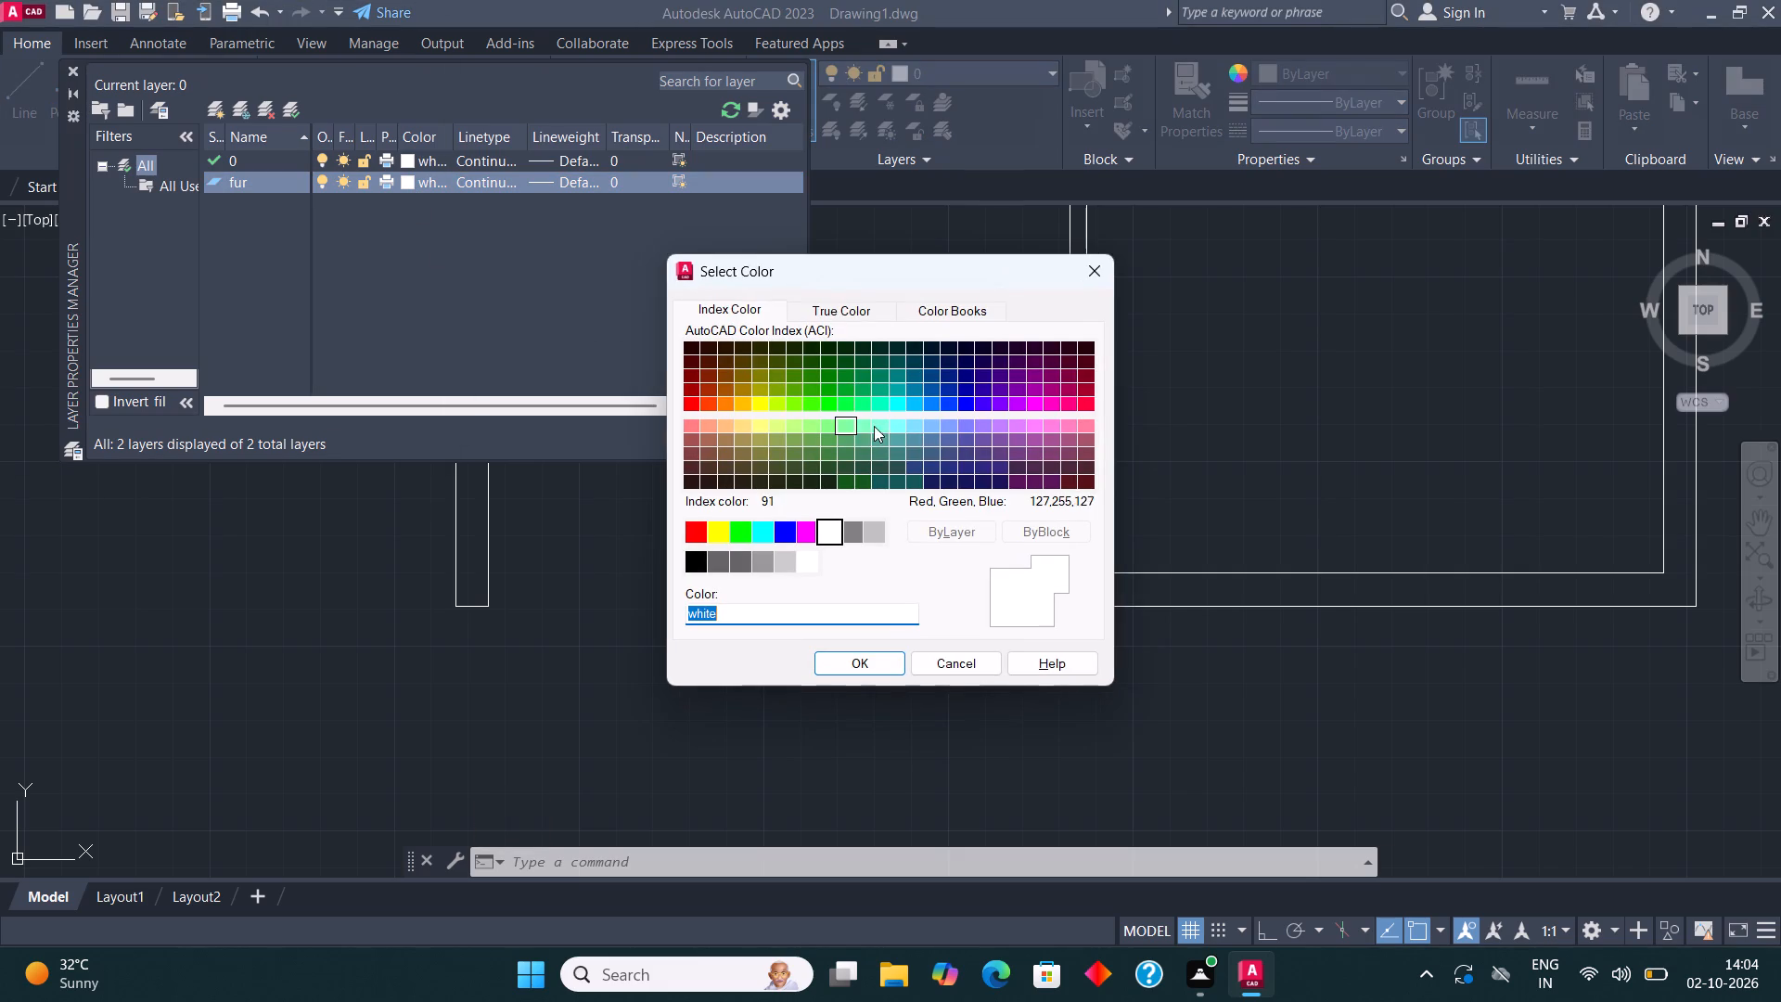
pyautogui.click(903, 405)
pyautogui.click(849, 668)
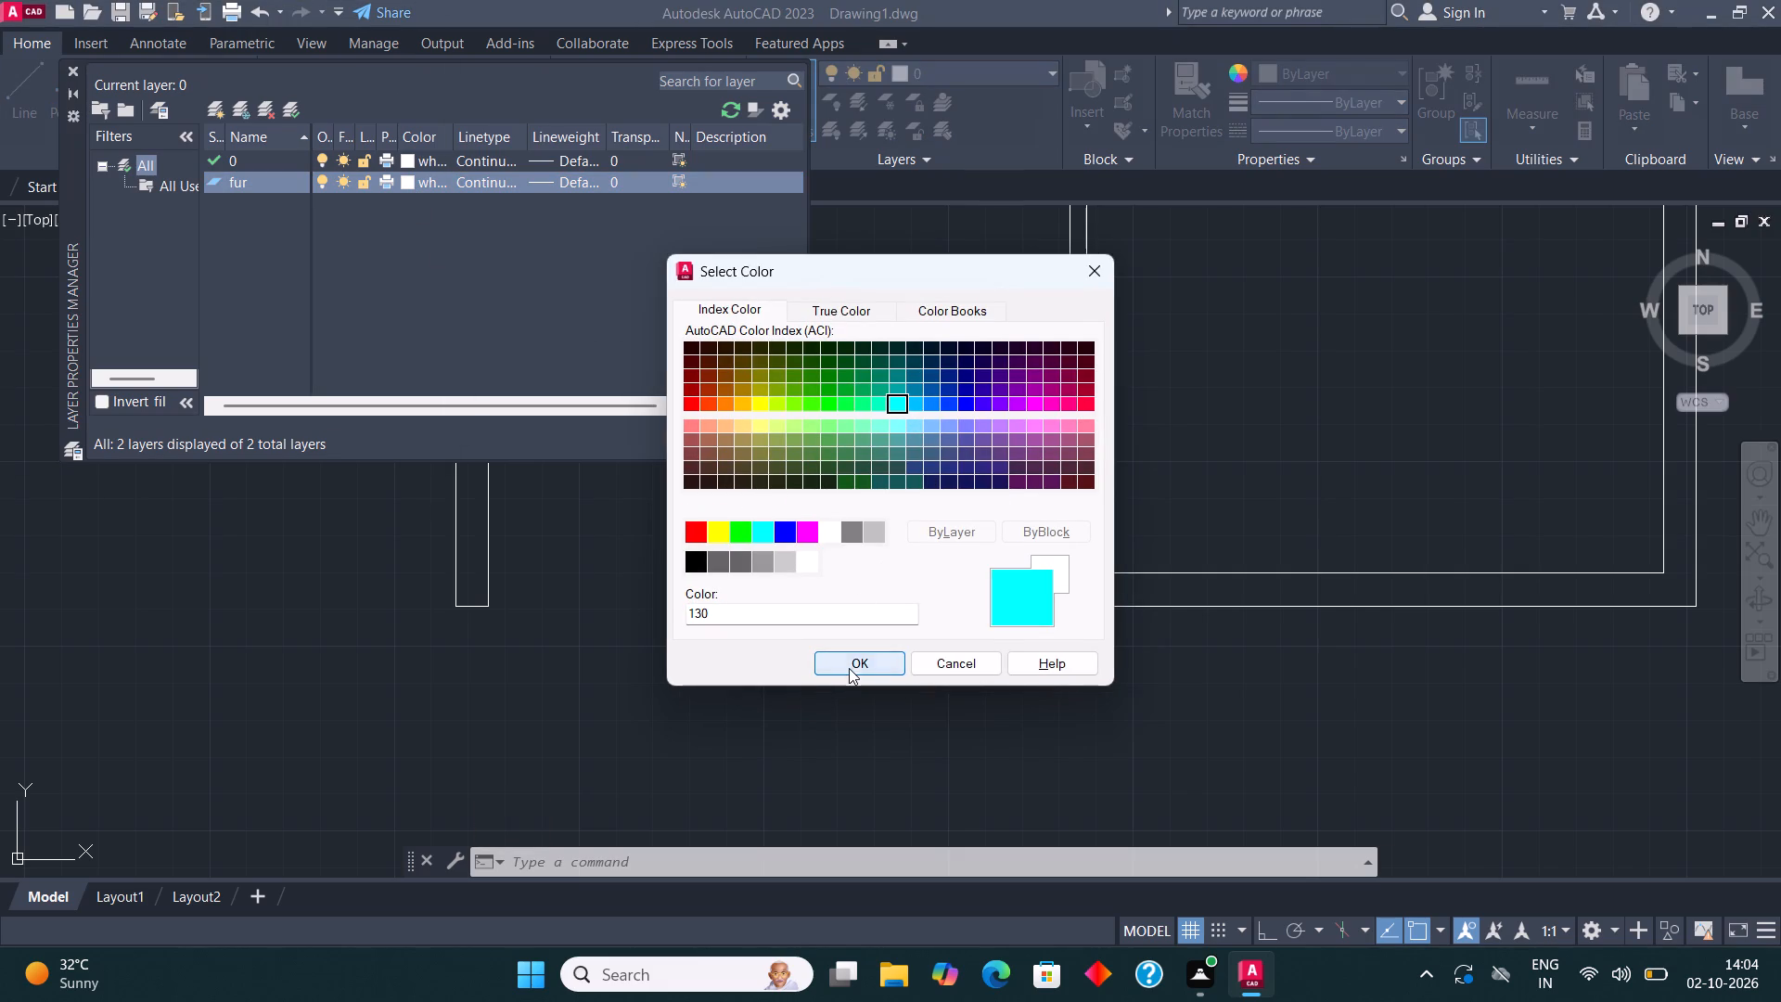
pyautogui.click(75, 70)
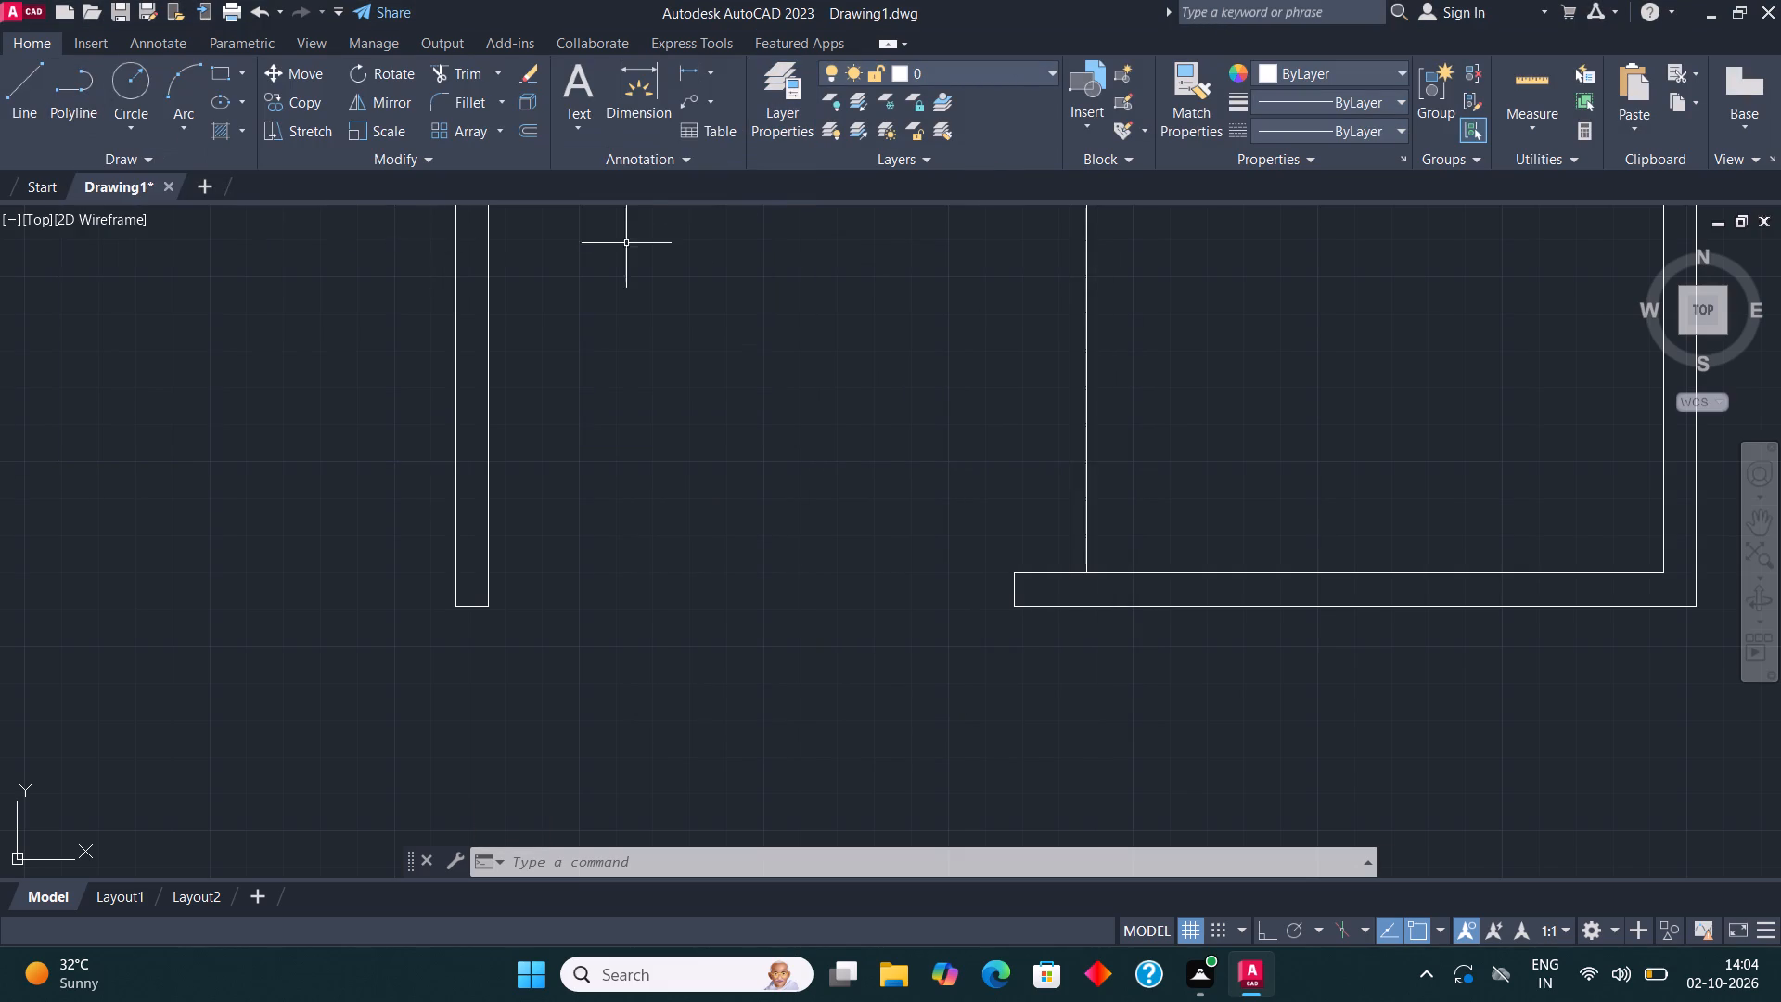
pyautogui.click(973, 71)
pyautogui.click(964, 127)
# Load the ISO dash linetype ACAD_ISO02W100 and make it the current linetype.
pyautogui.write('lin')
pyautogui.click(578, 645)
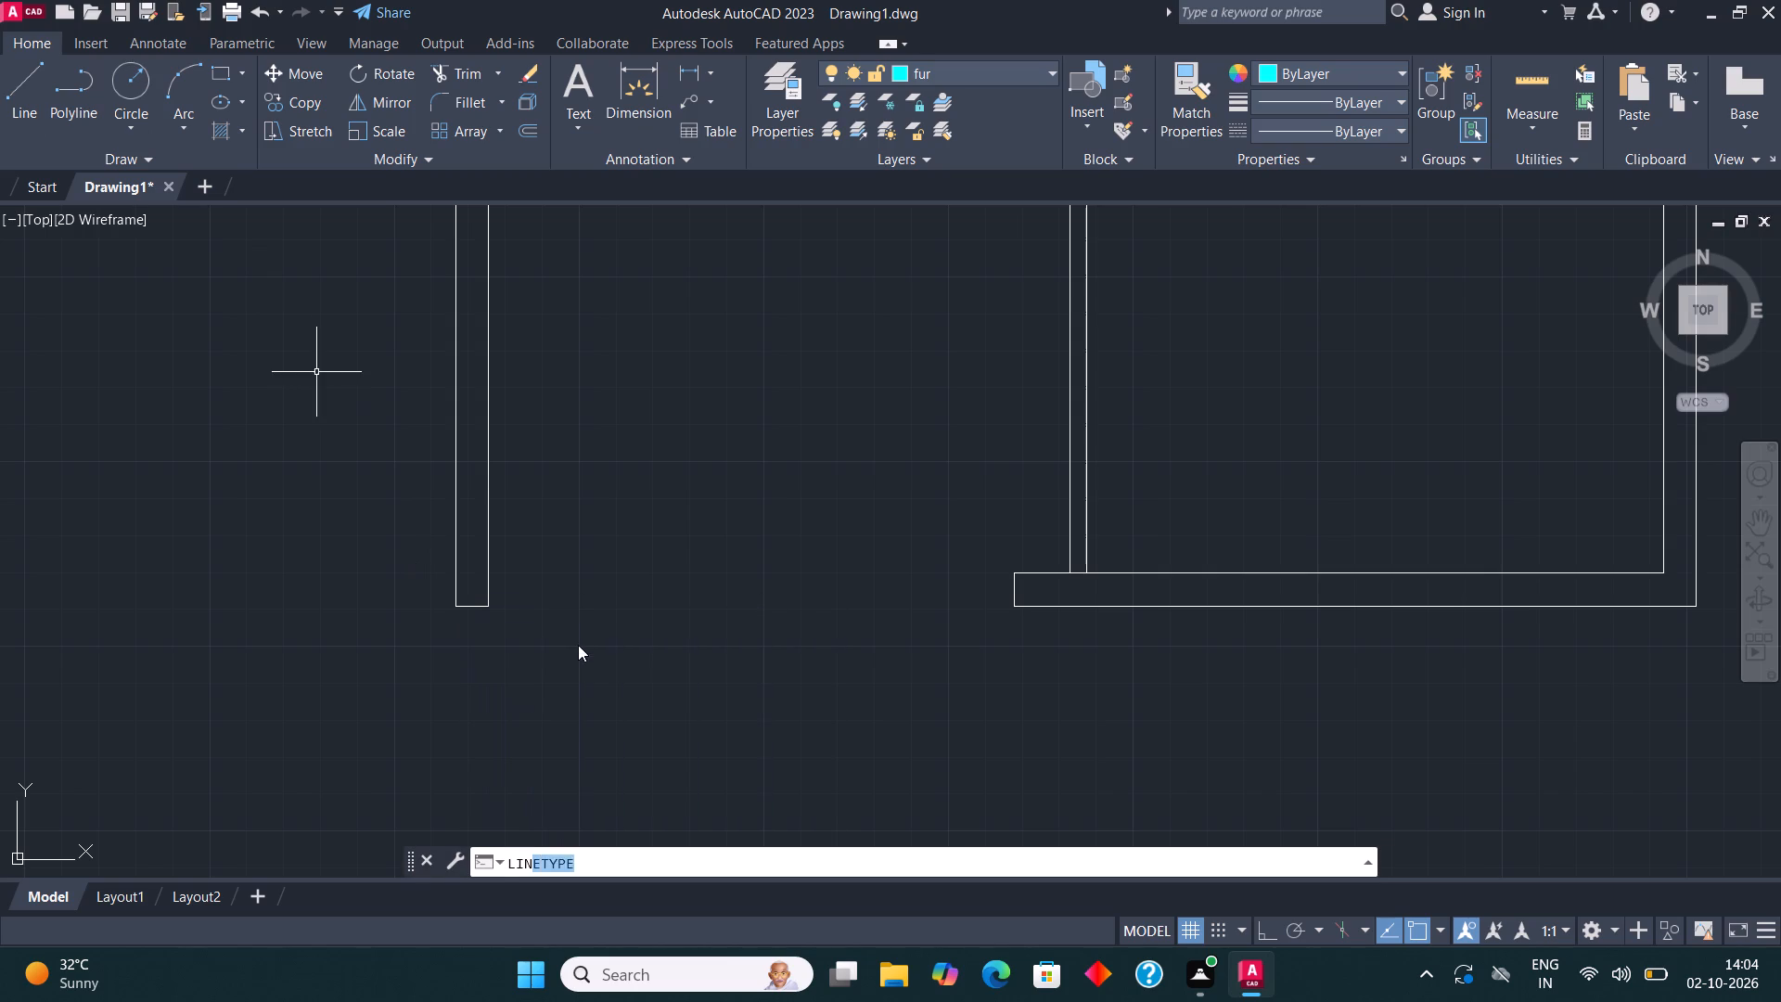
pyautogui.click(1092, 290)
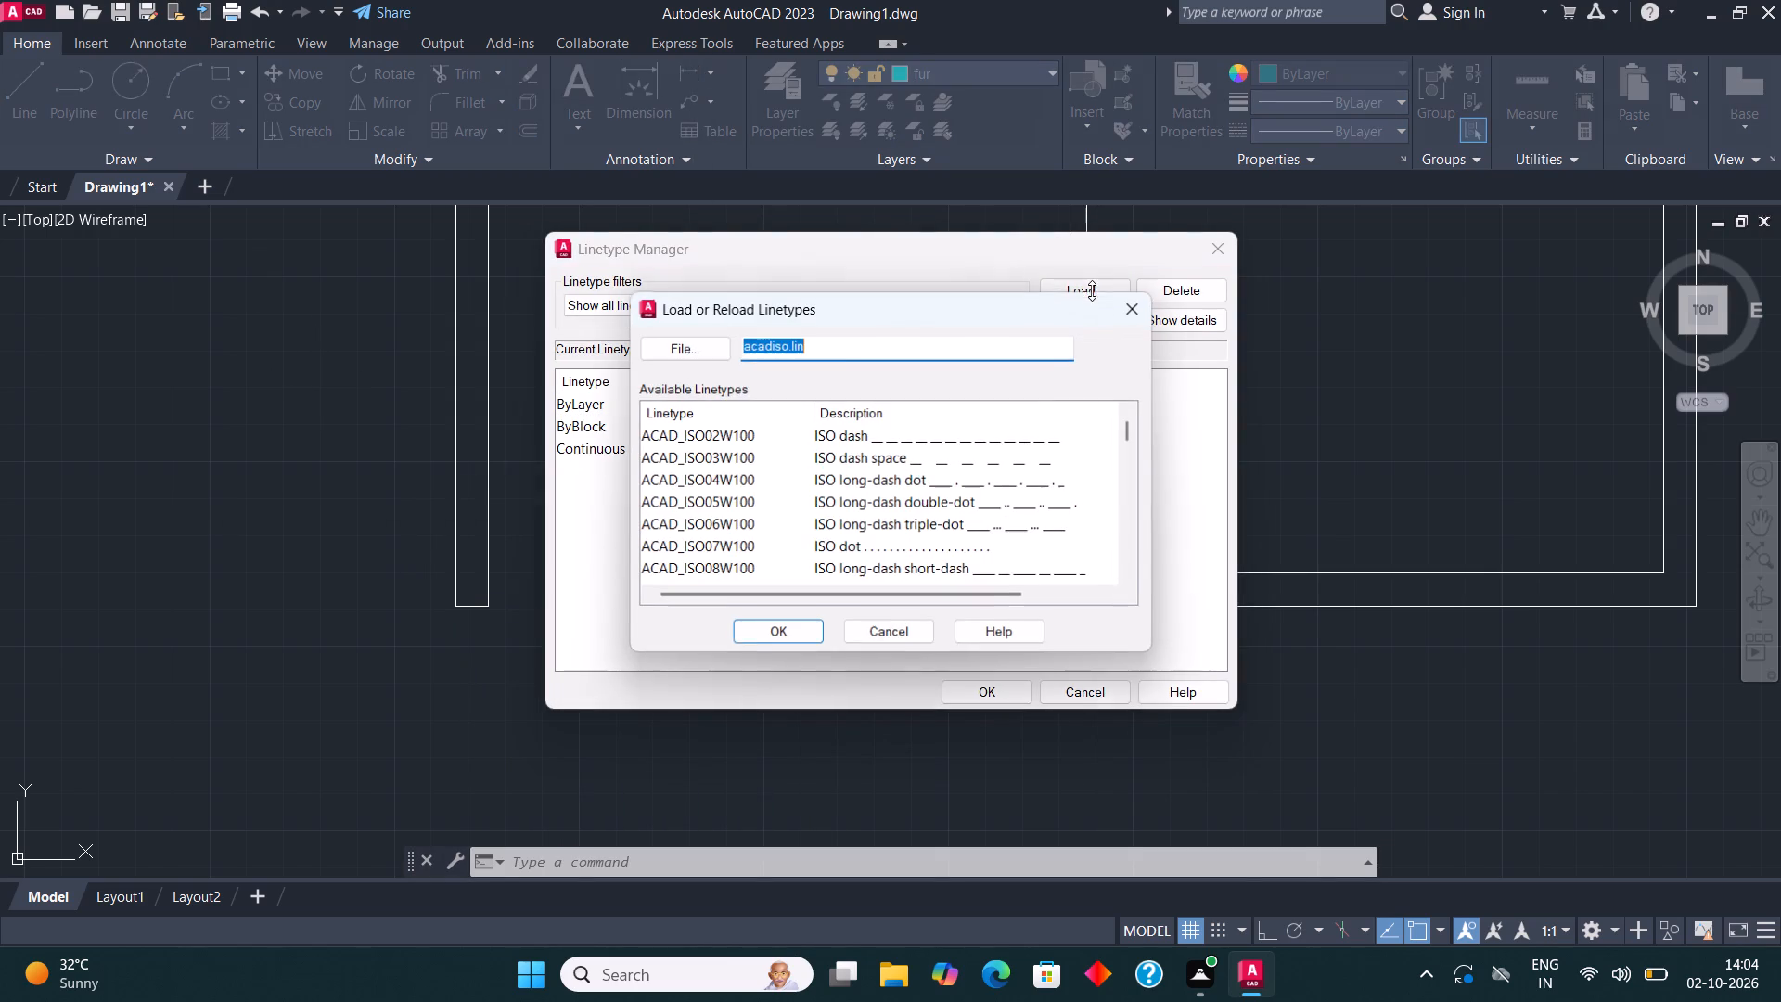
pyautogui.click(931, 447)
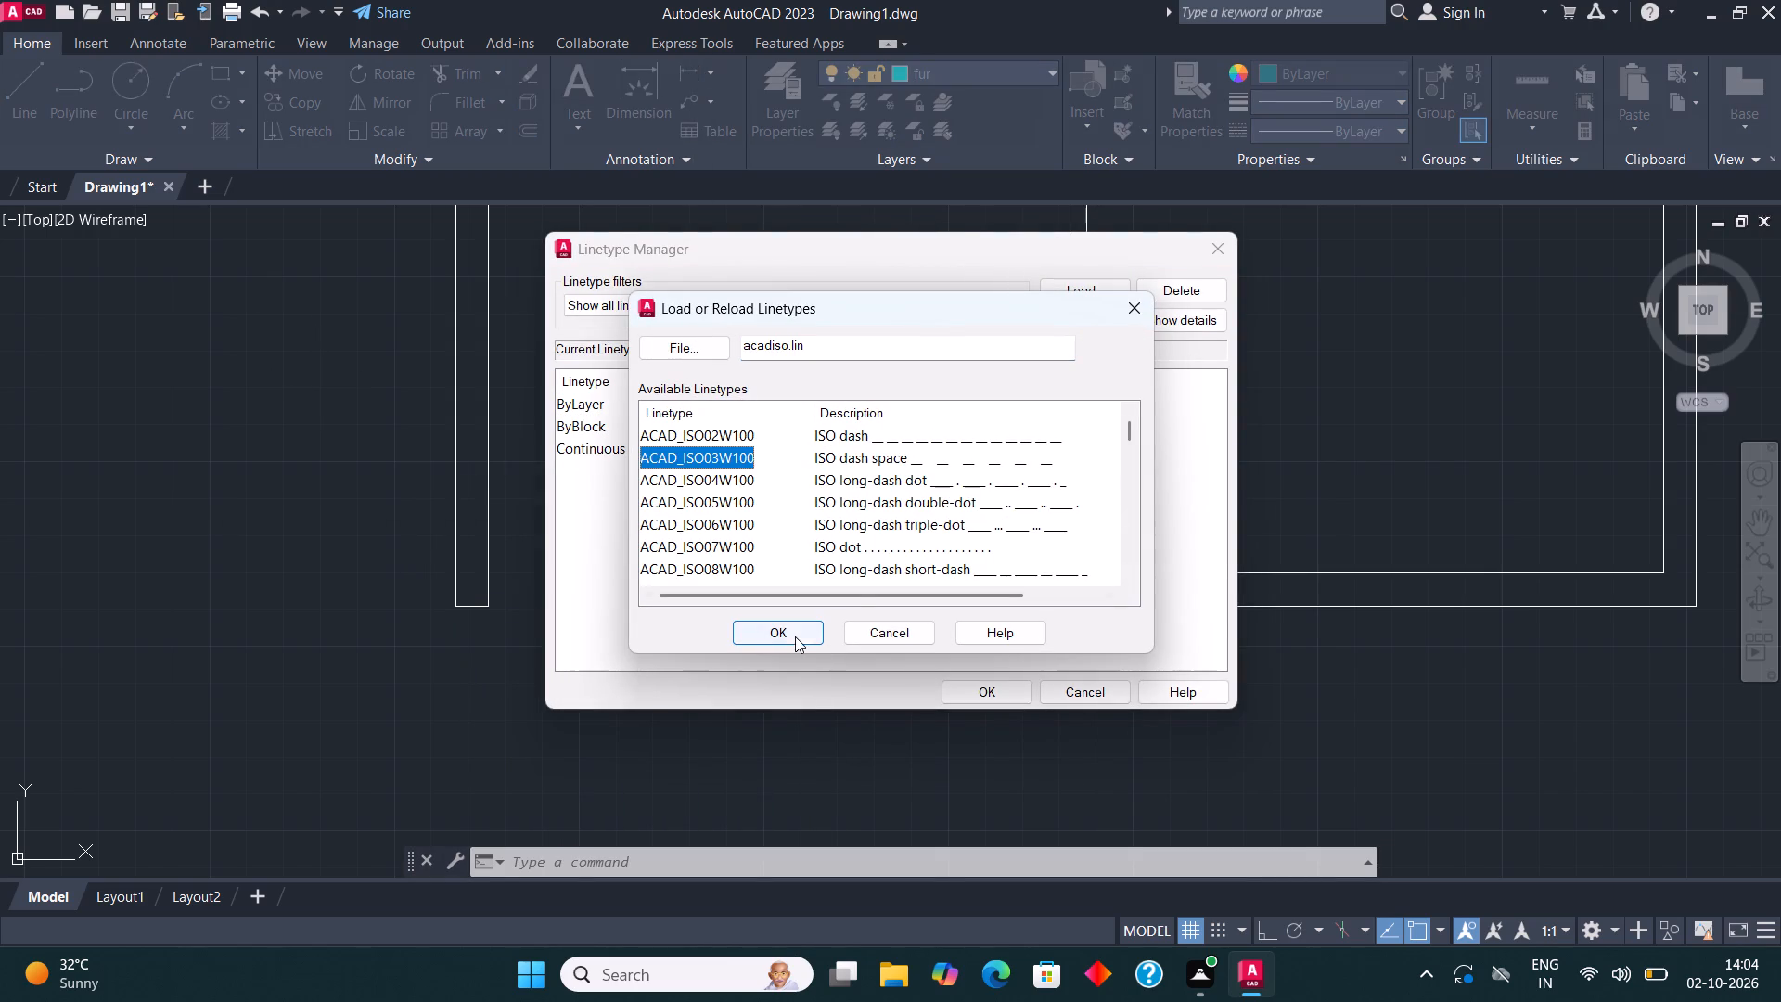
pyautogui.click(834, 438)
pyautogui.click(792, 632)
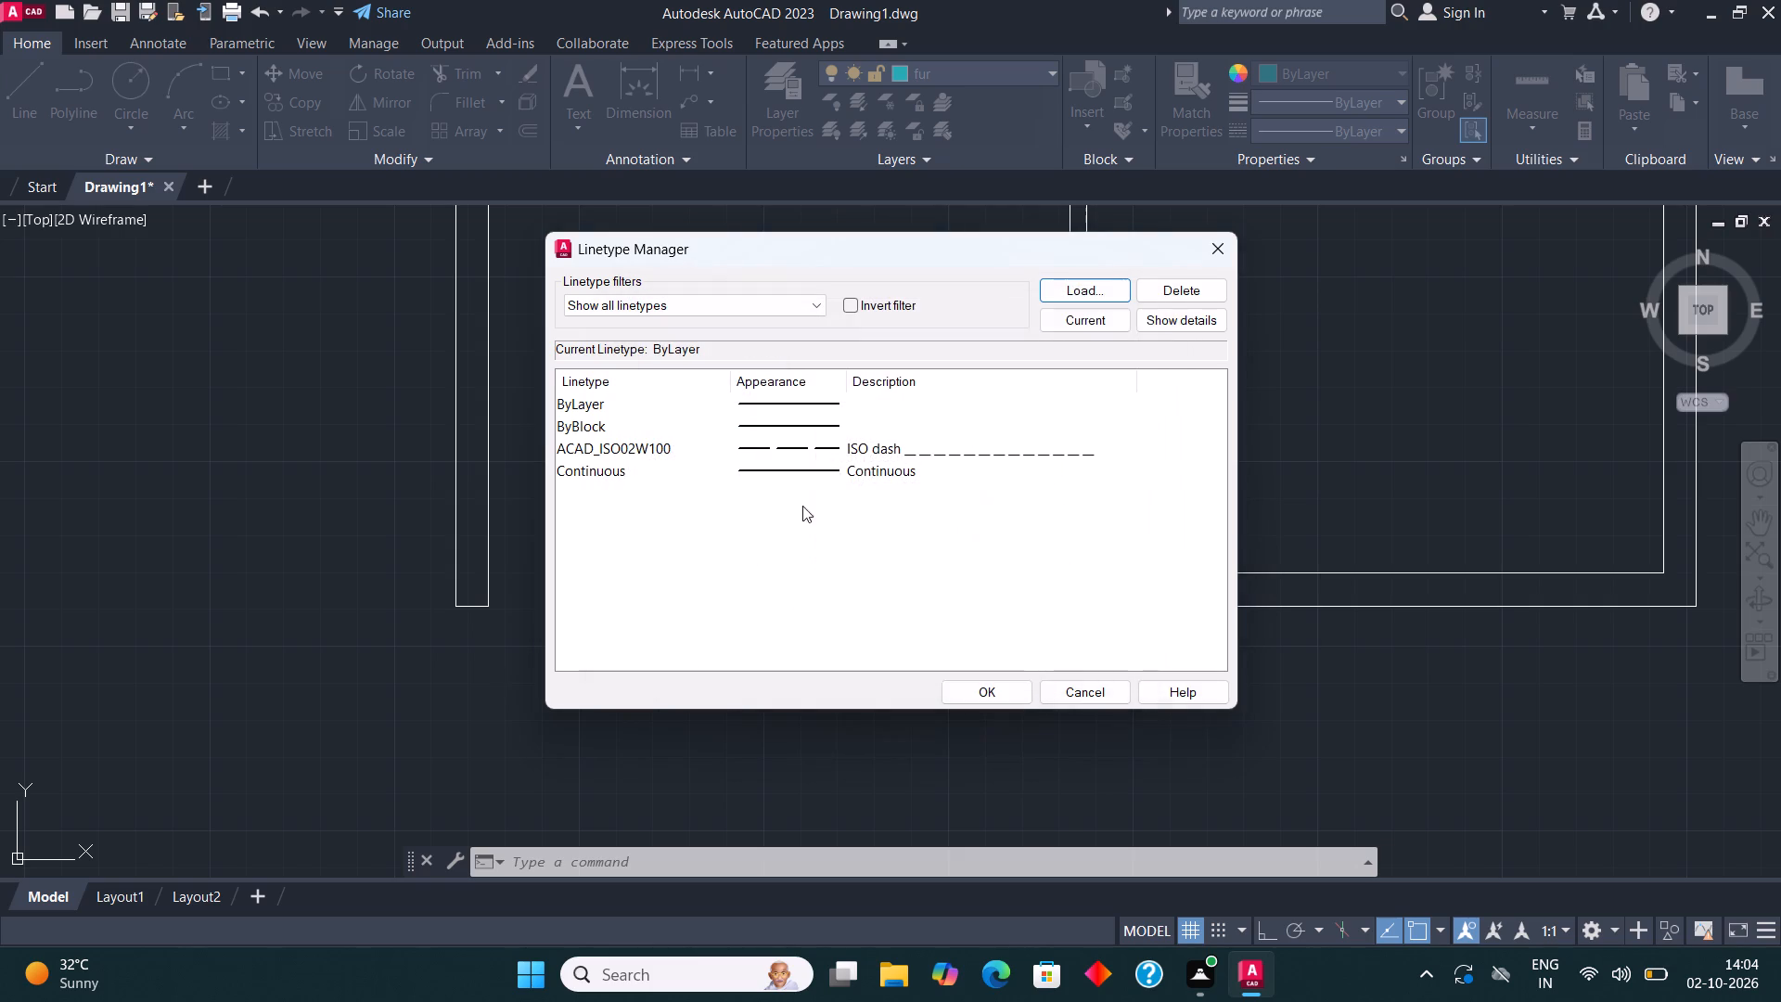
pyautogui.click(920, 462)
pyautogui.click(929, 453)
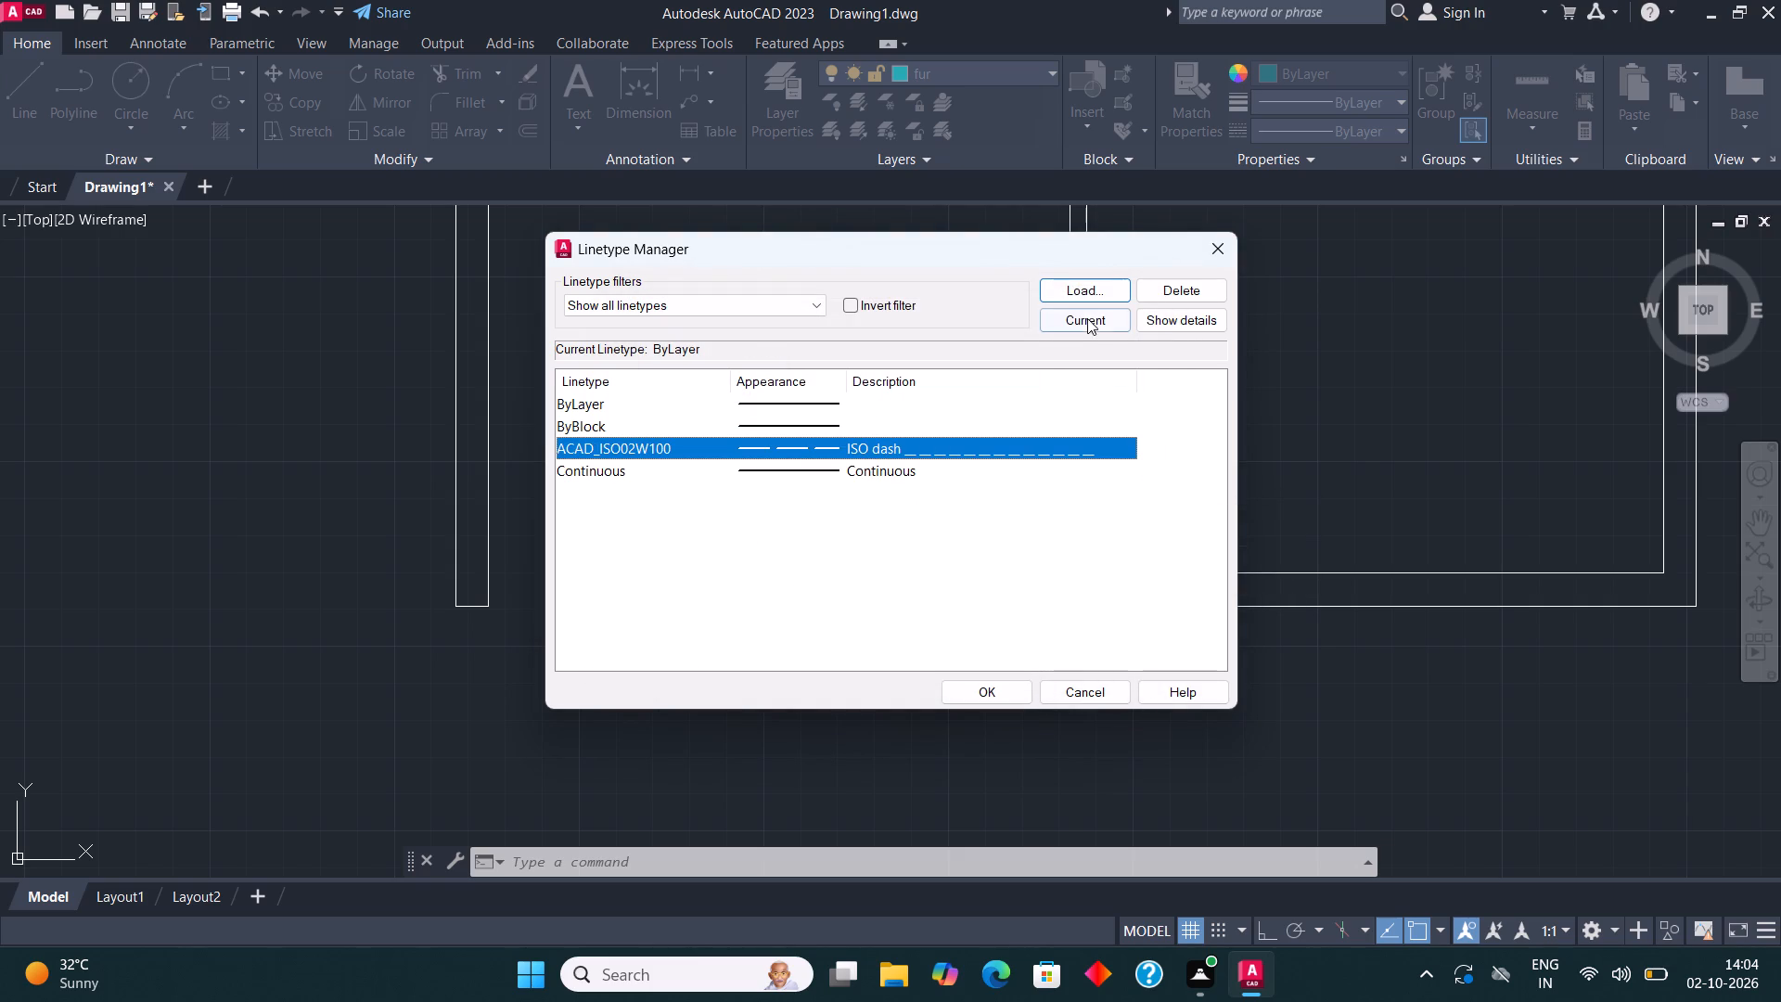
pyautogui.click(1089, 314)
pyautogui.click(1010, 687)
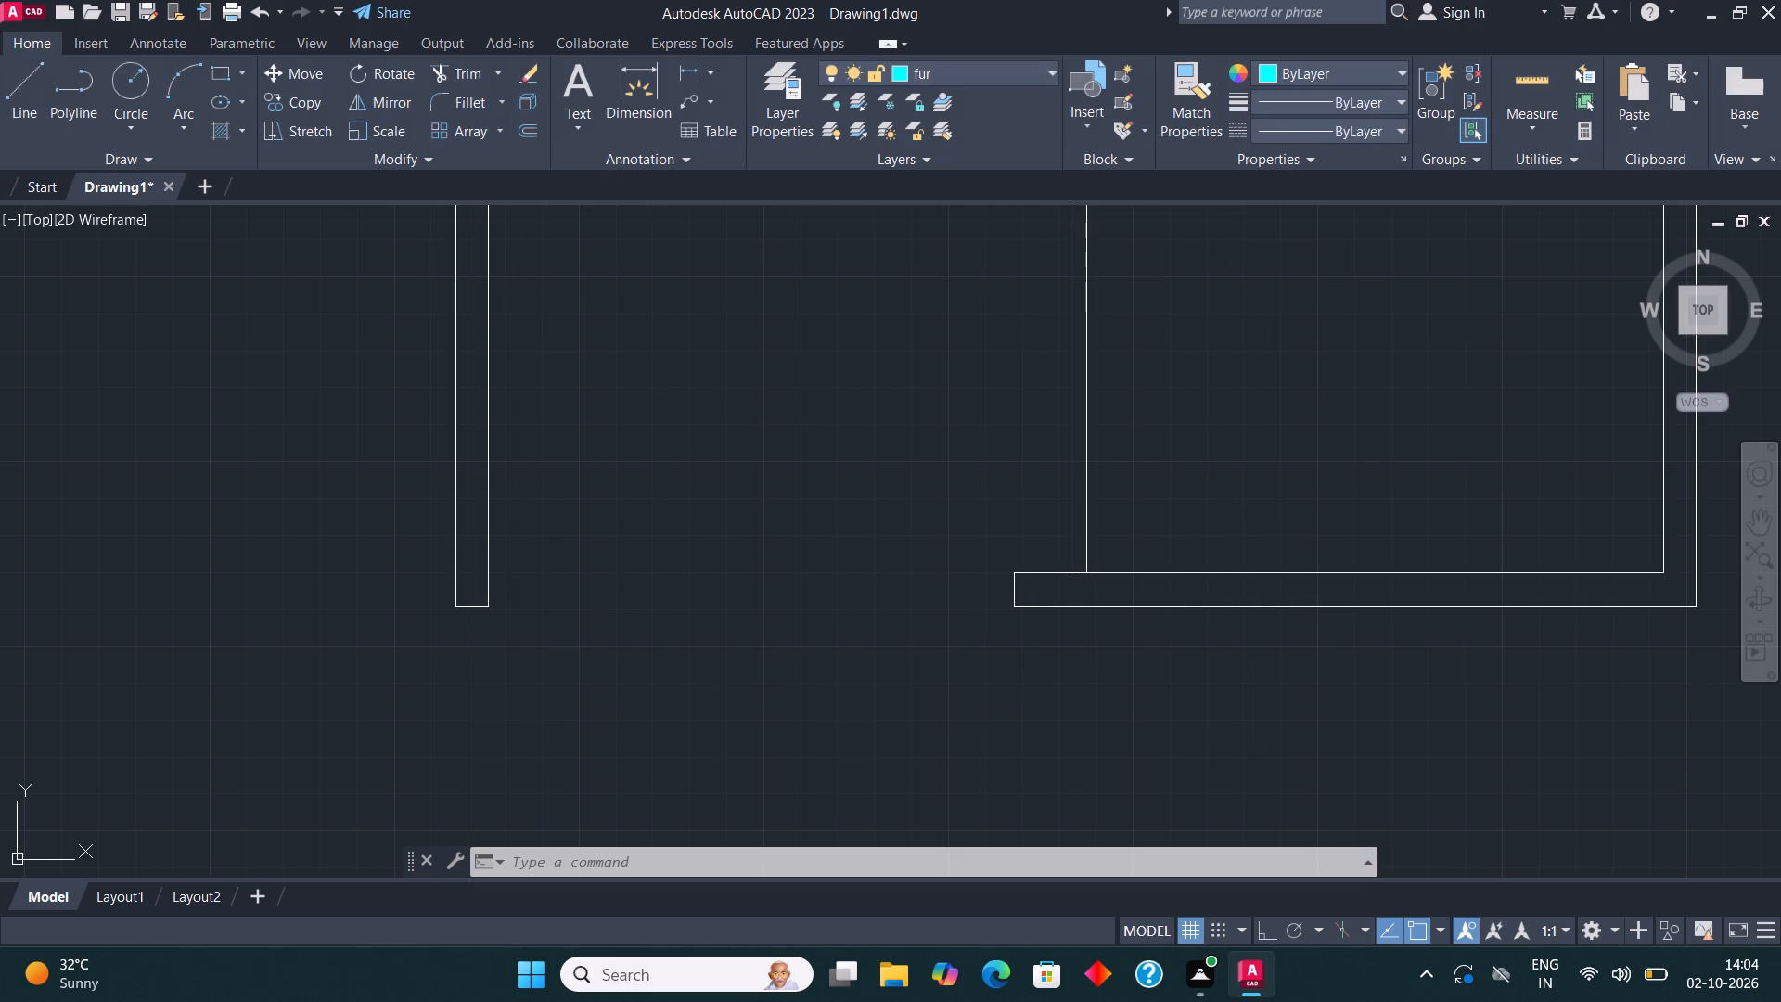
# Draw two crossing dashed diagonal lines between the opposite corners of the southwest room's south wall opening.
pyautogui.click(22, 81)
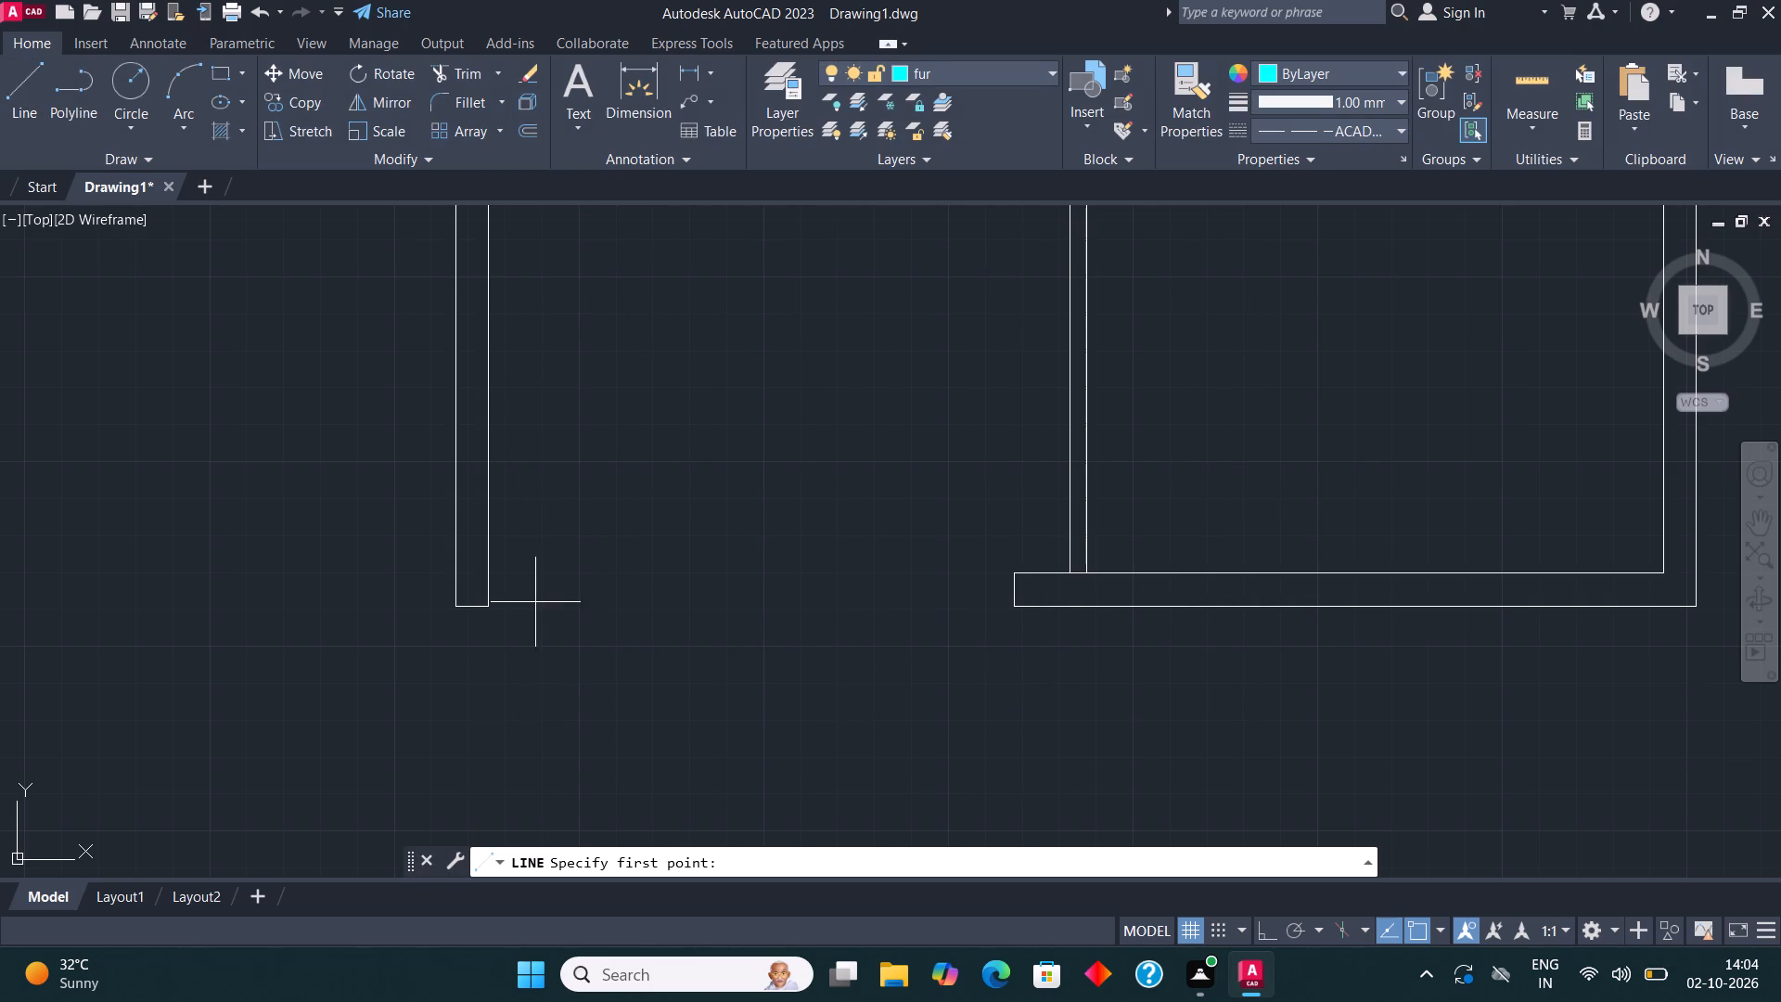
pyautogui.click(491, 600)
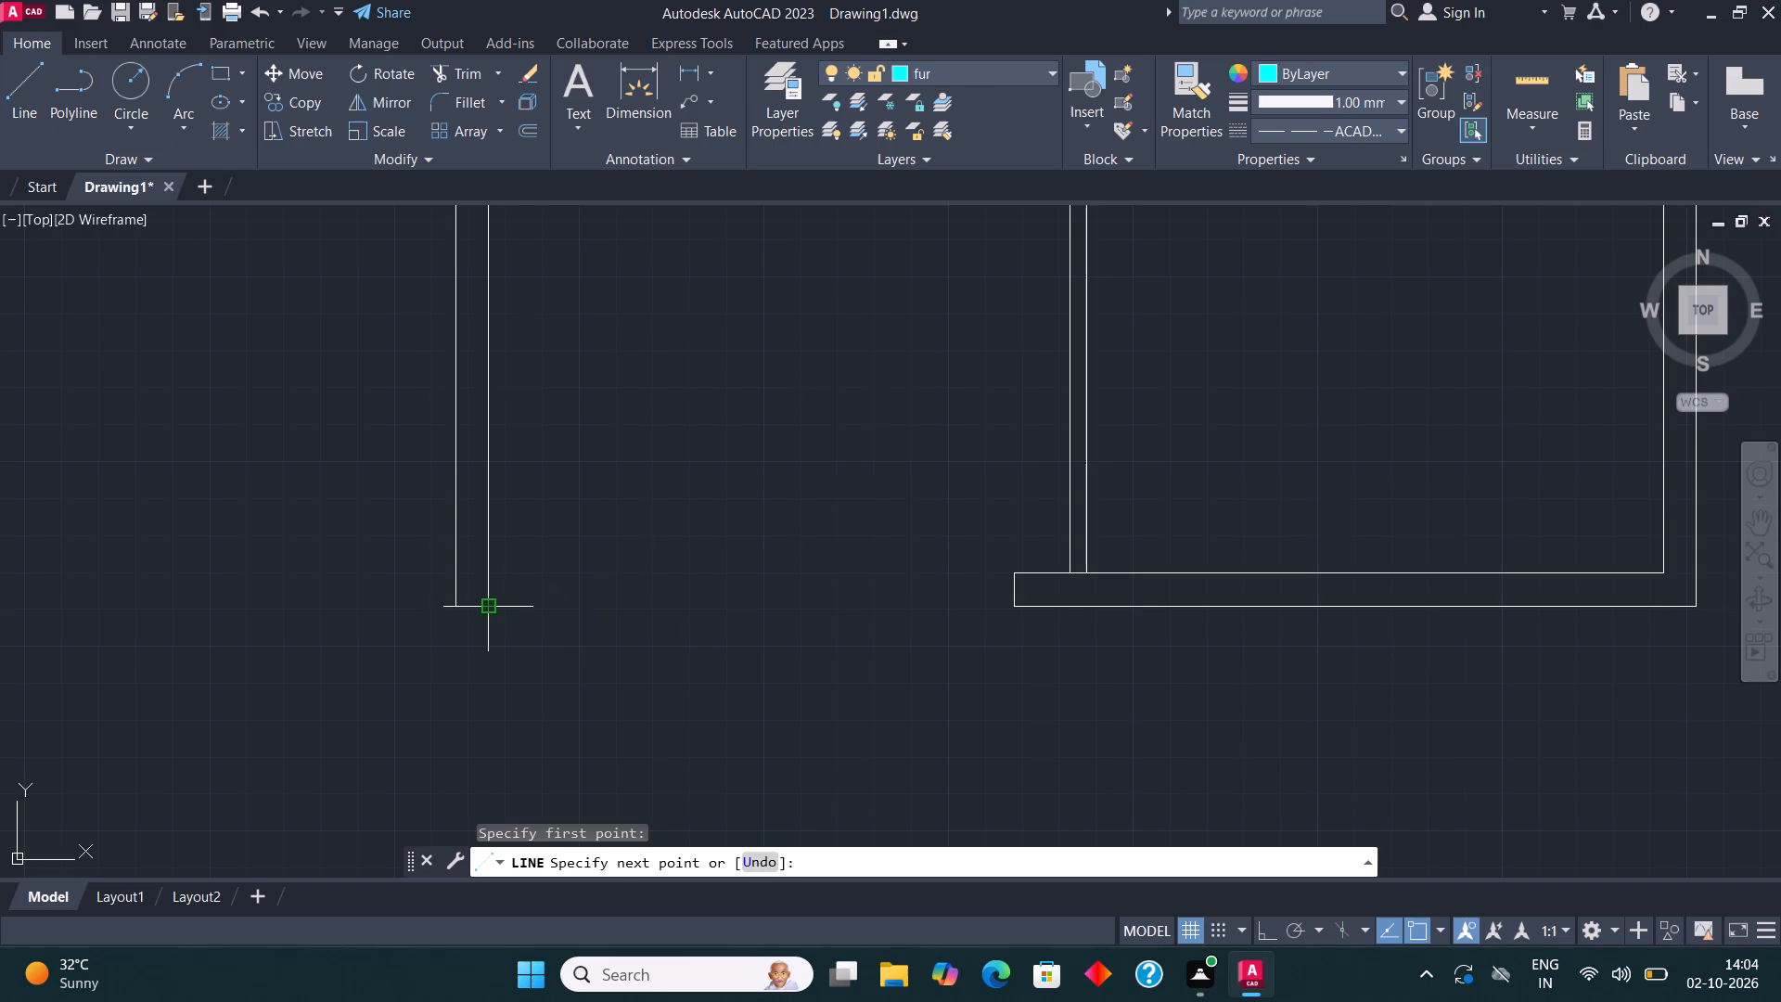
pyautogui.click(1015, 574)
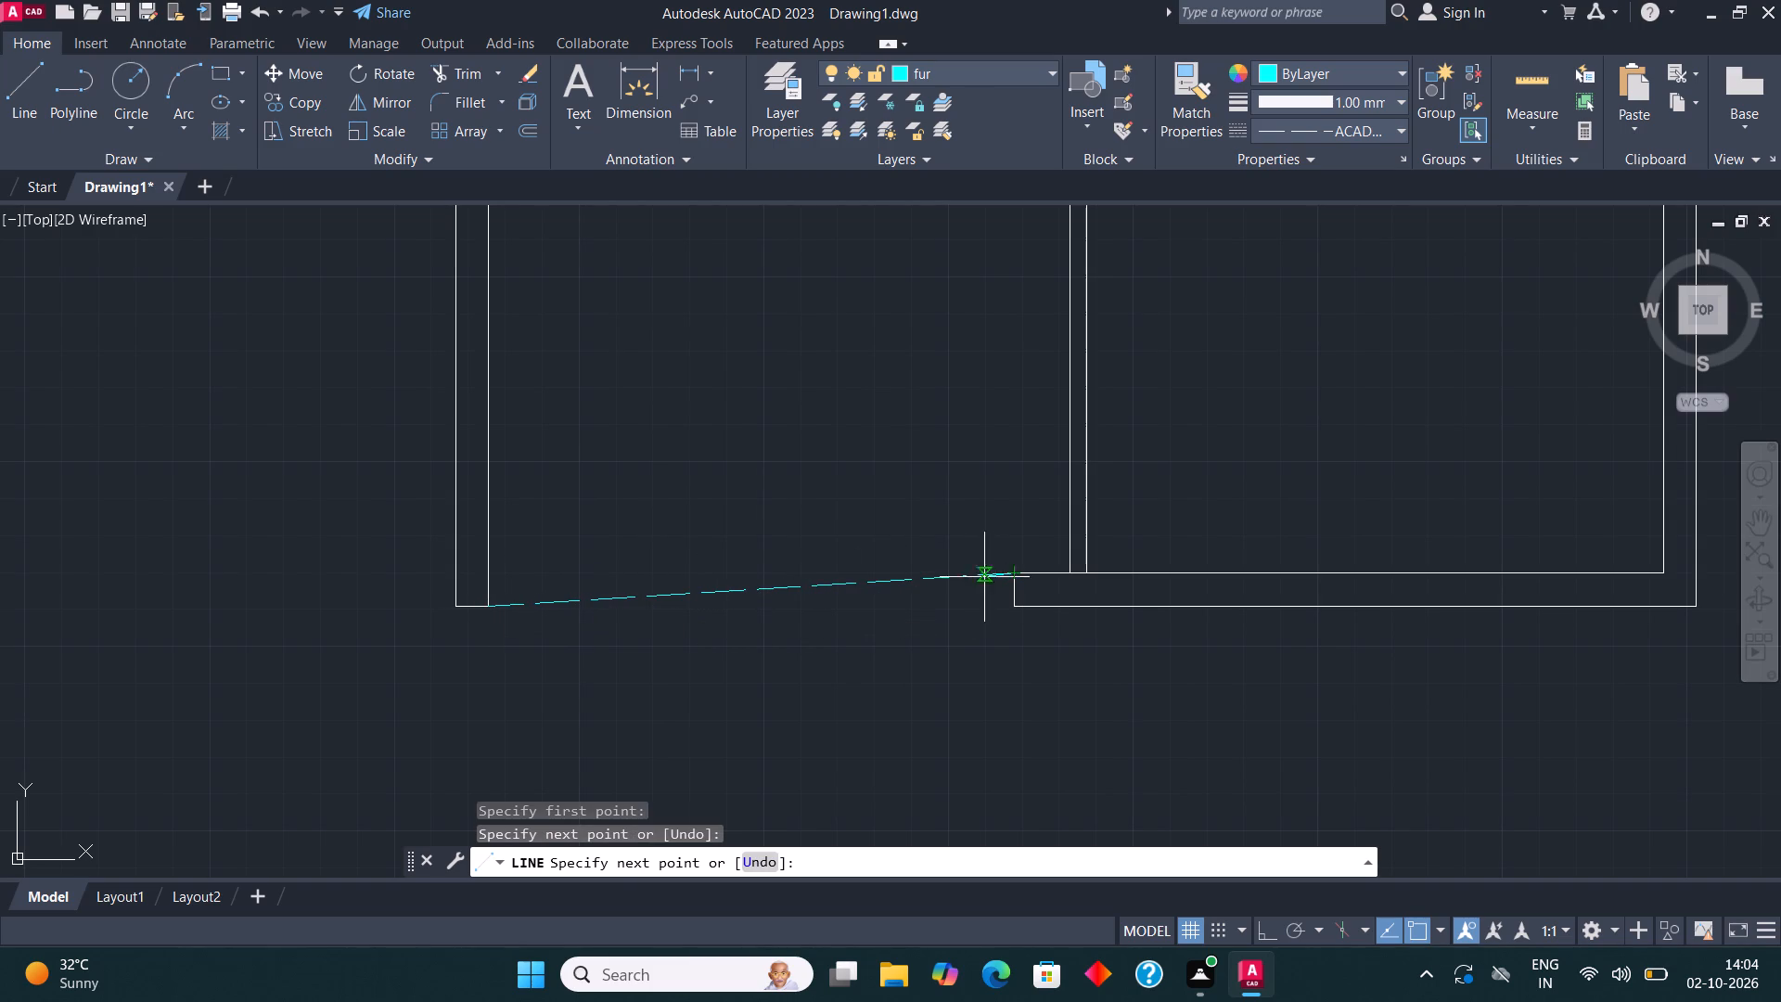
pyautogui.click(4, 105)
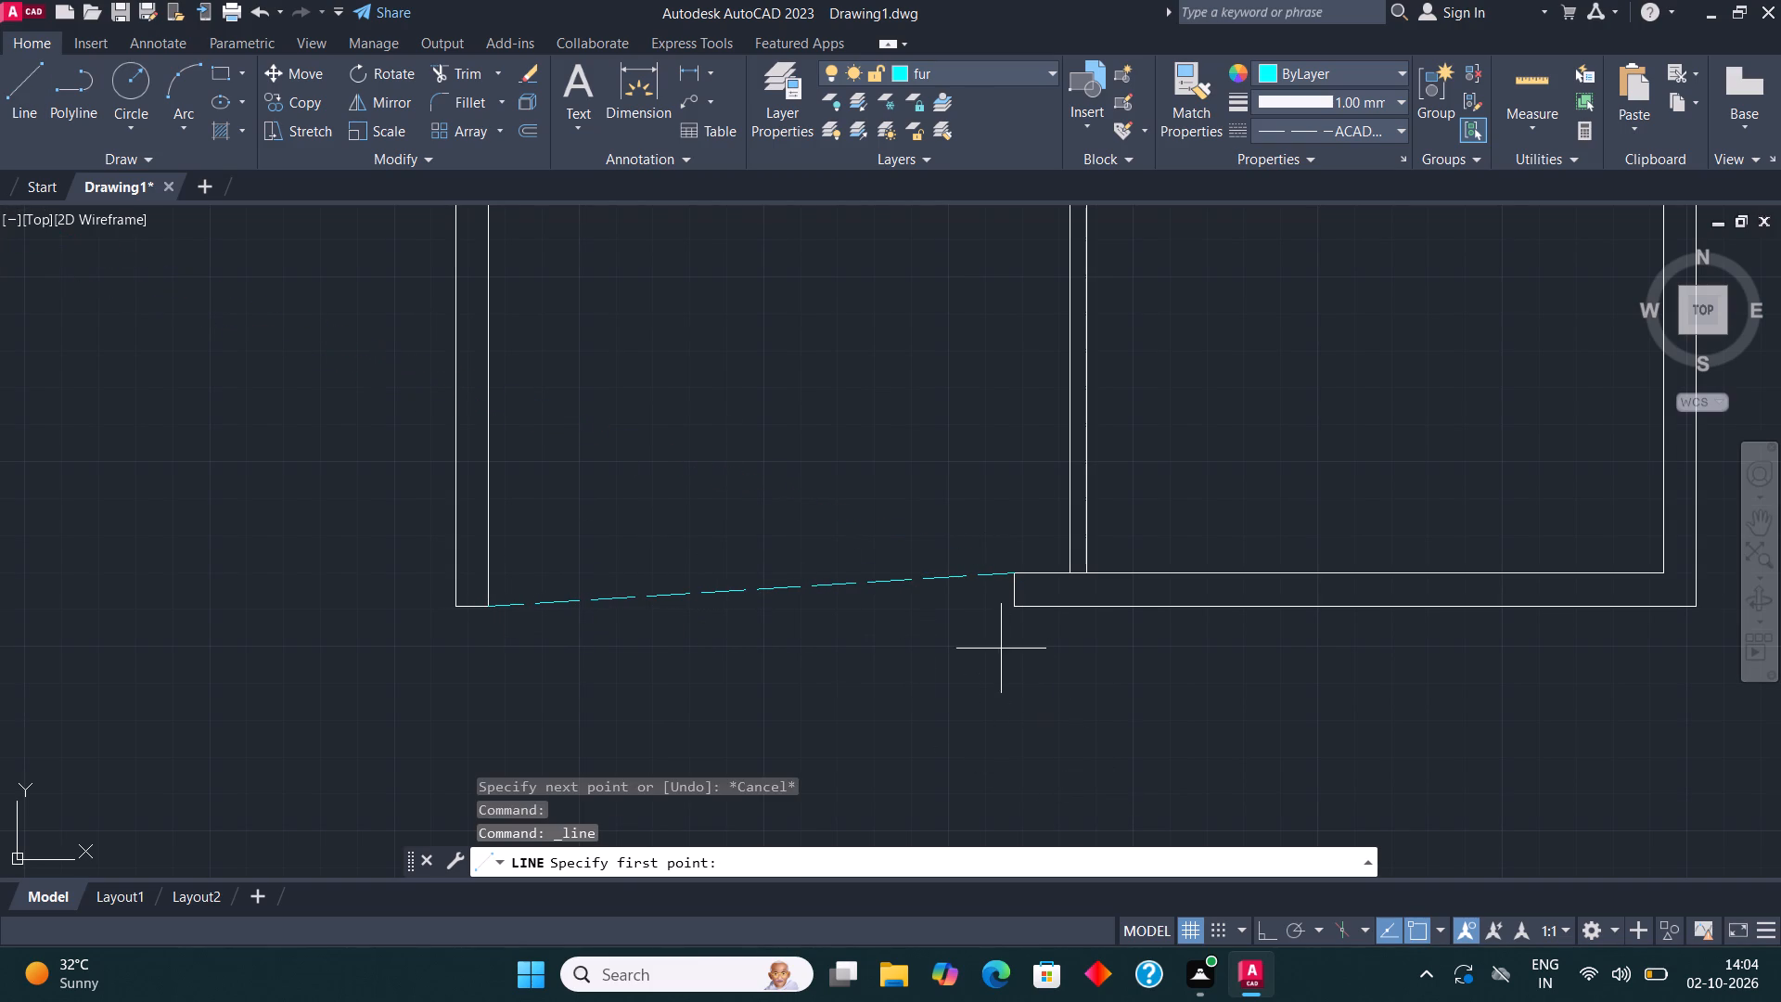
pyautogui.click(1011, 612)
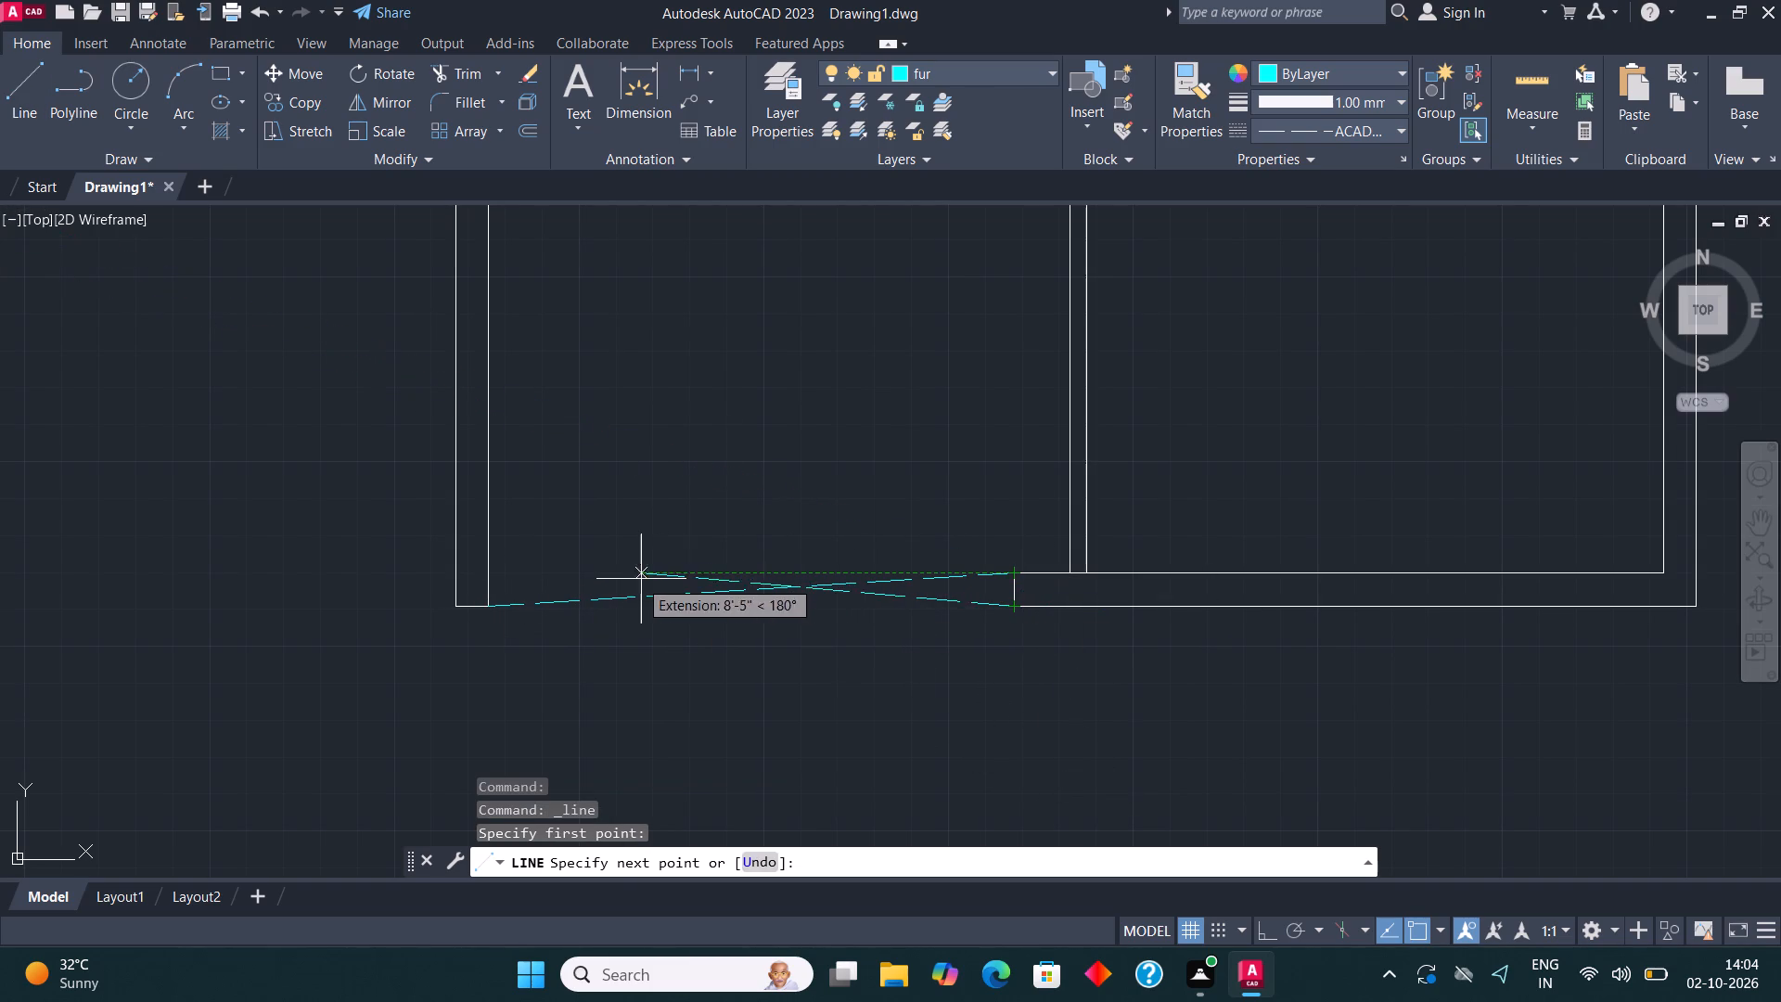
pyautogui.click(493, 576)
pyautogui.press('Escape')
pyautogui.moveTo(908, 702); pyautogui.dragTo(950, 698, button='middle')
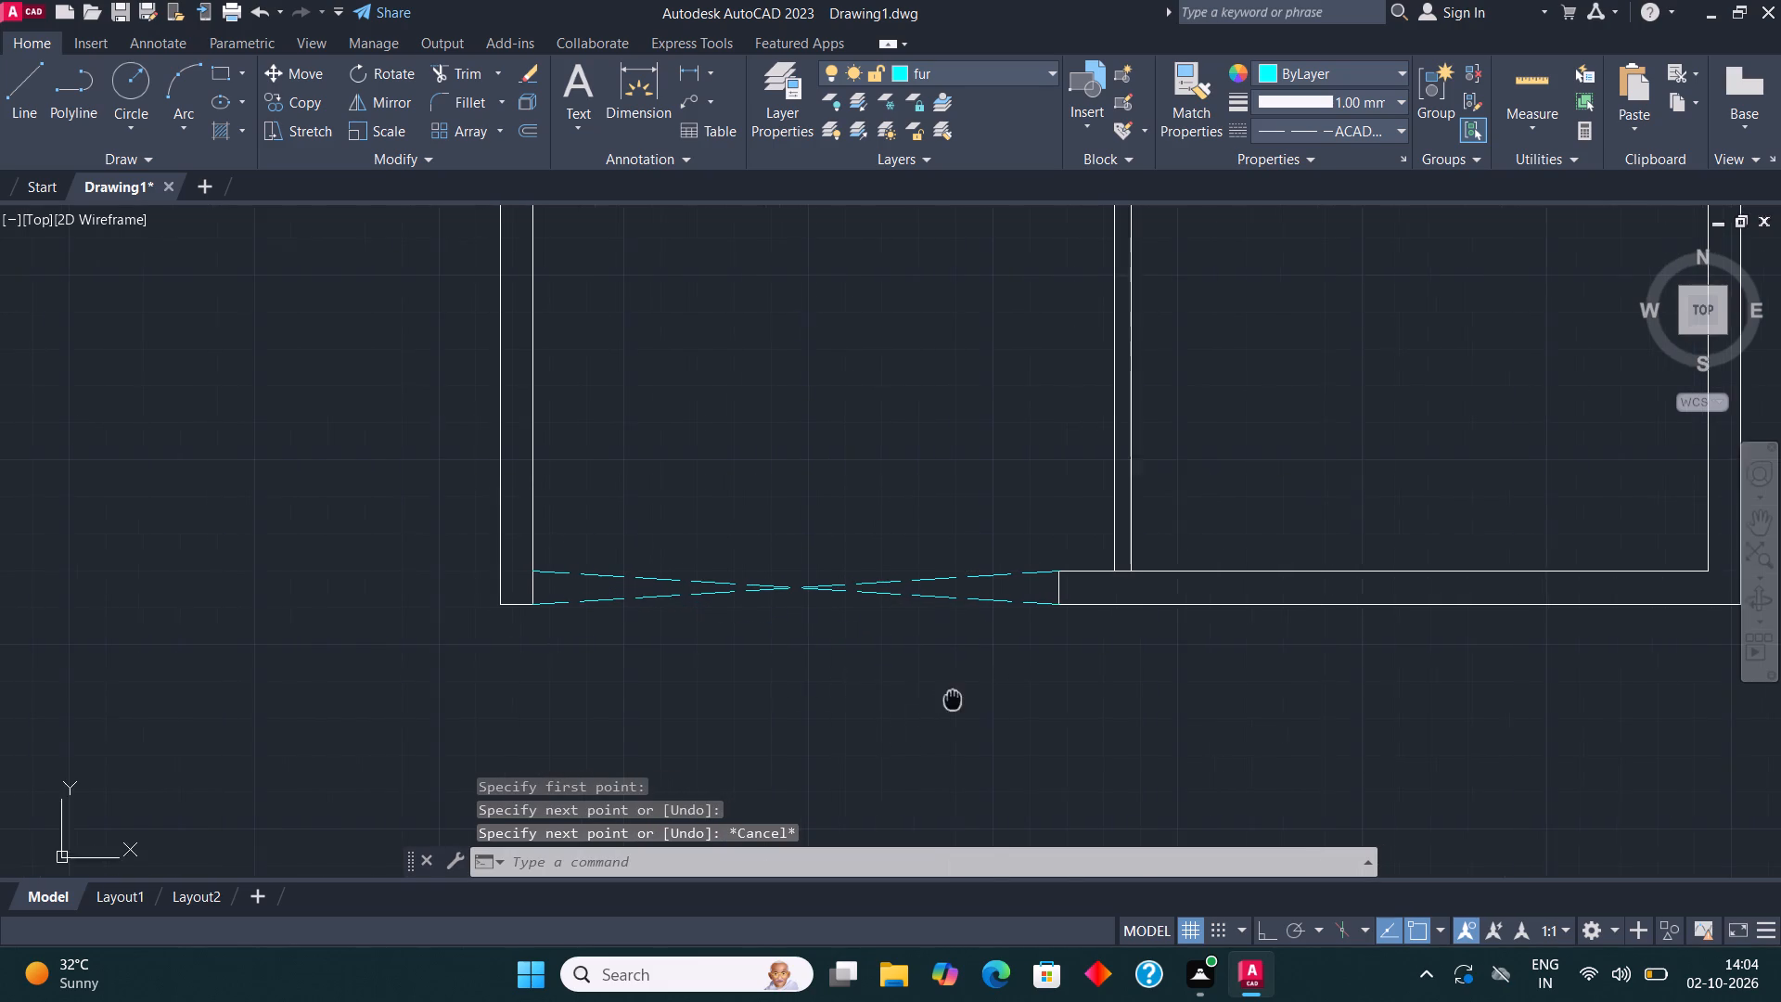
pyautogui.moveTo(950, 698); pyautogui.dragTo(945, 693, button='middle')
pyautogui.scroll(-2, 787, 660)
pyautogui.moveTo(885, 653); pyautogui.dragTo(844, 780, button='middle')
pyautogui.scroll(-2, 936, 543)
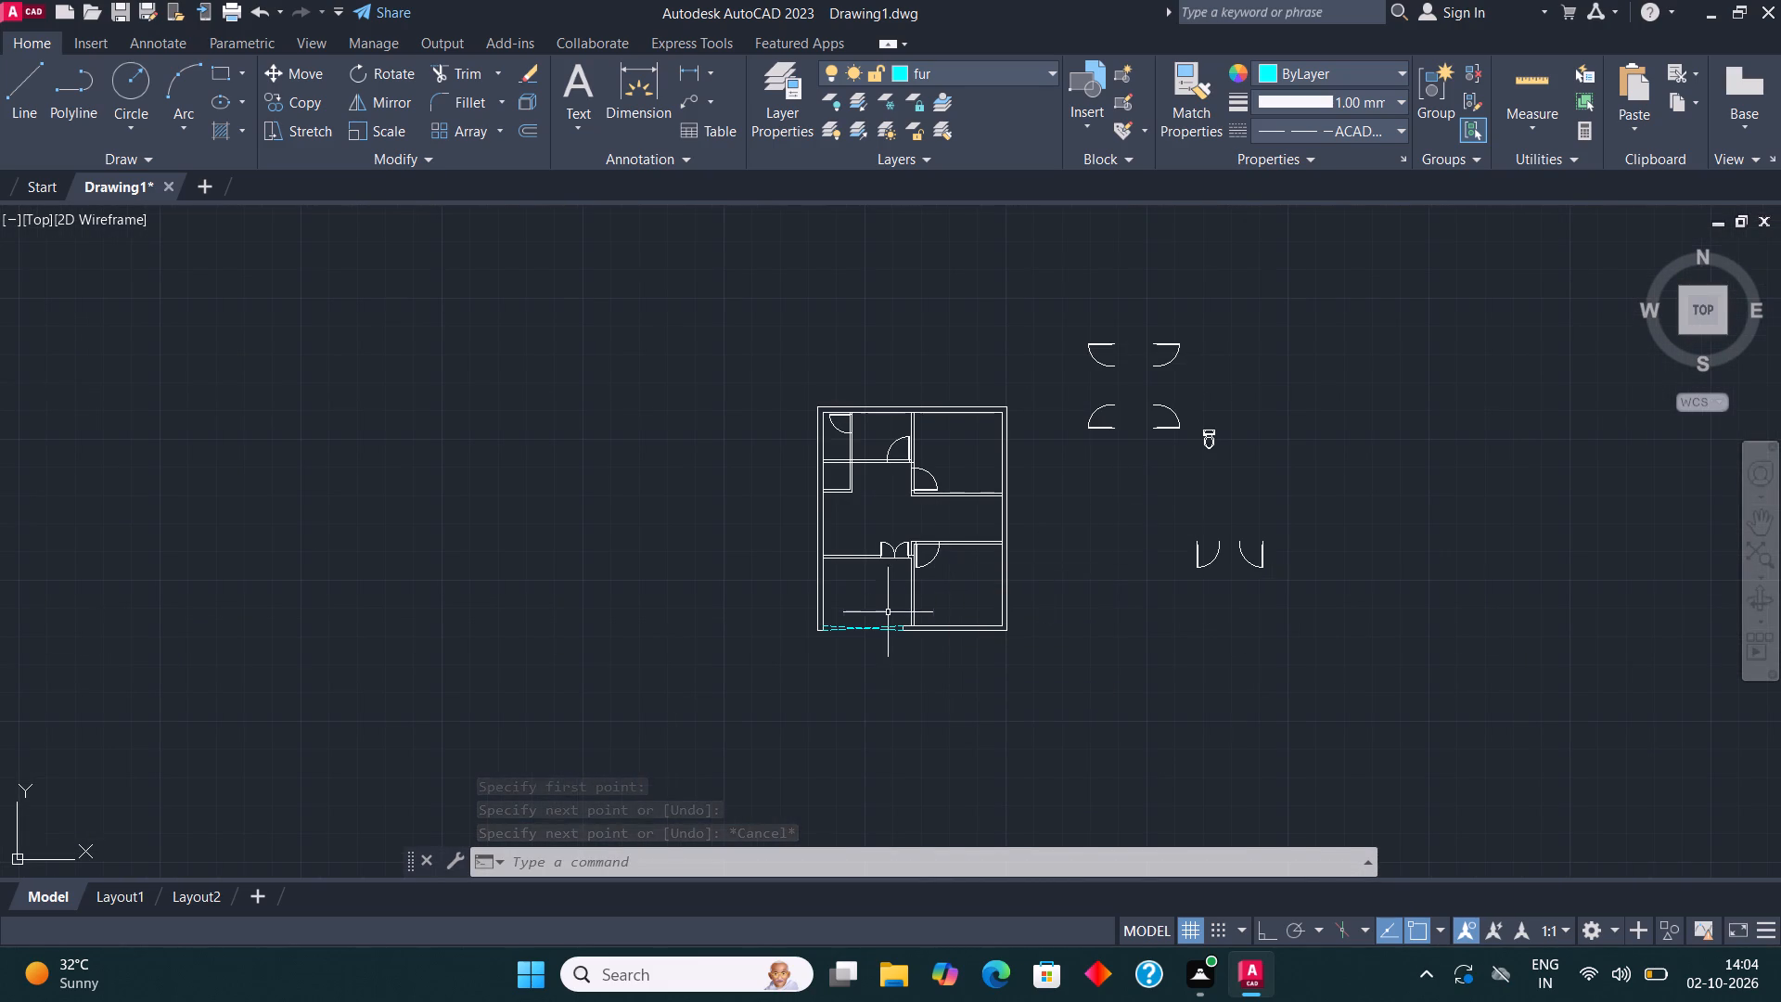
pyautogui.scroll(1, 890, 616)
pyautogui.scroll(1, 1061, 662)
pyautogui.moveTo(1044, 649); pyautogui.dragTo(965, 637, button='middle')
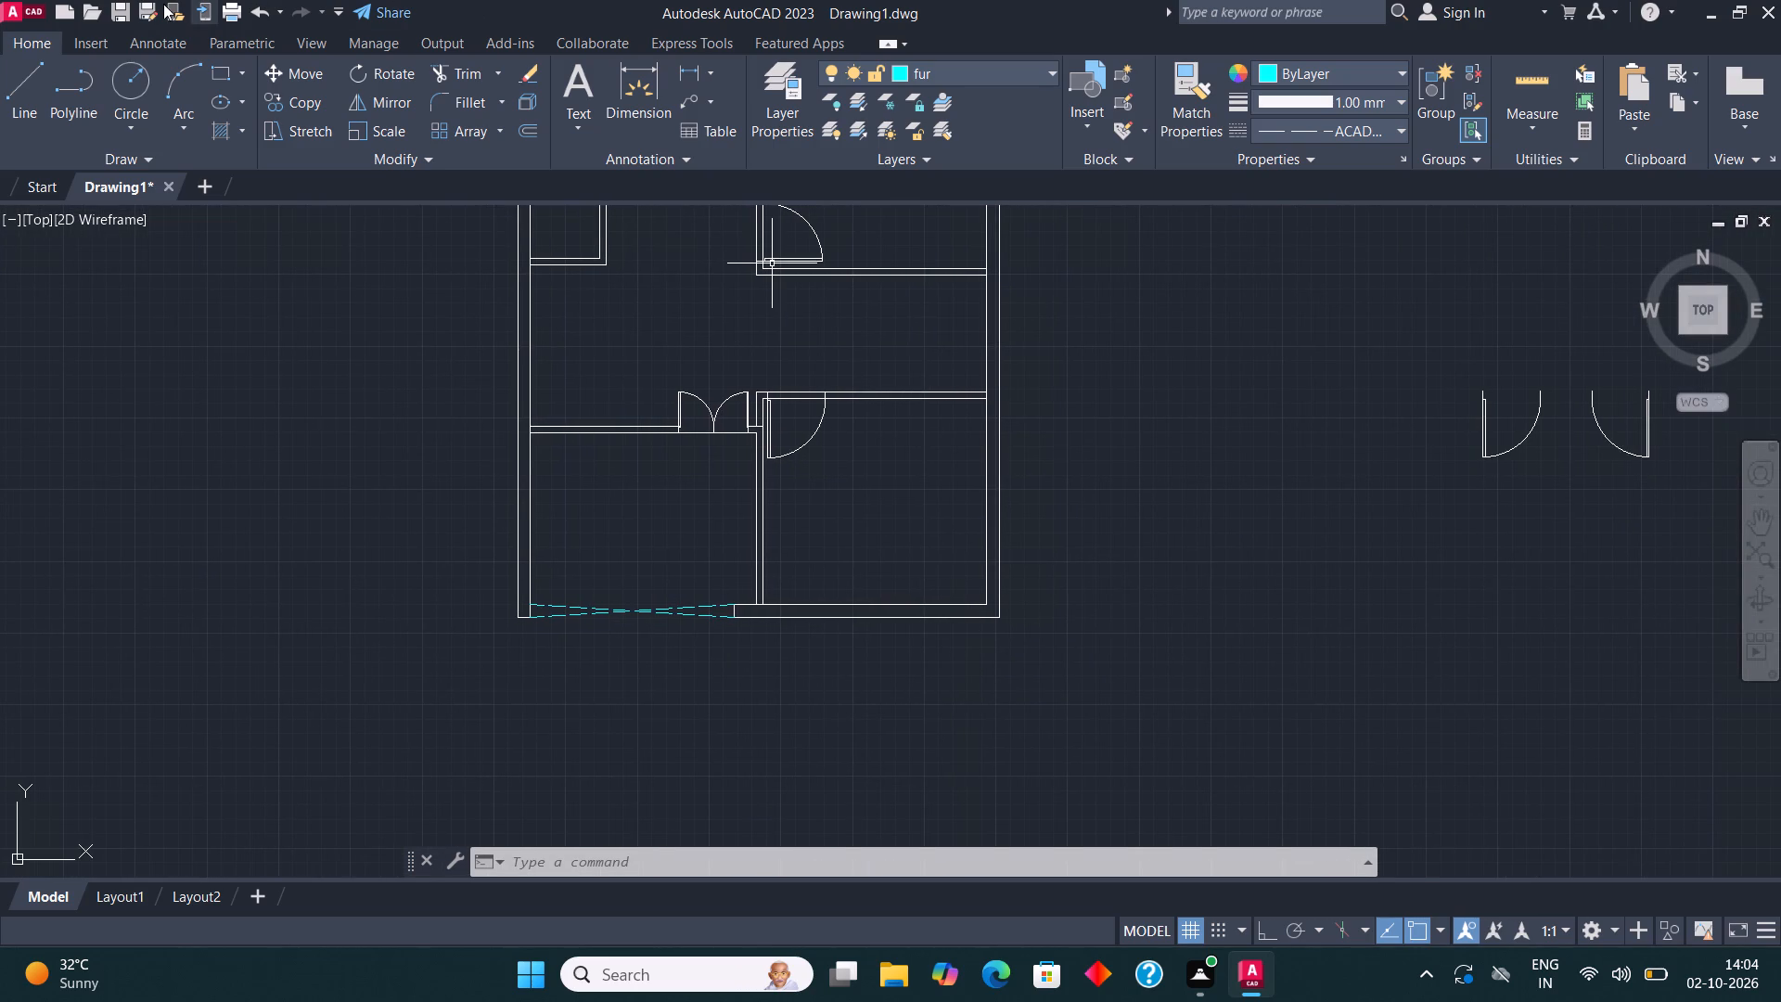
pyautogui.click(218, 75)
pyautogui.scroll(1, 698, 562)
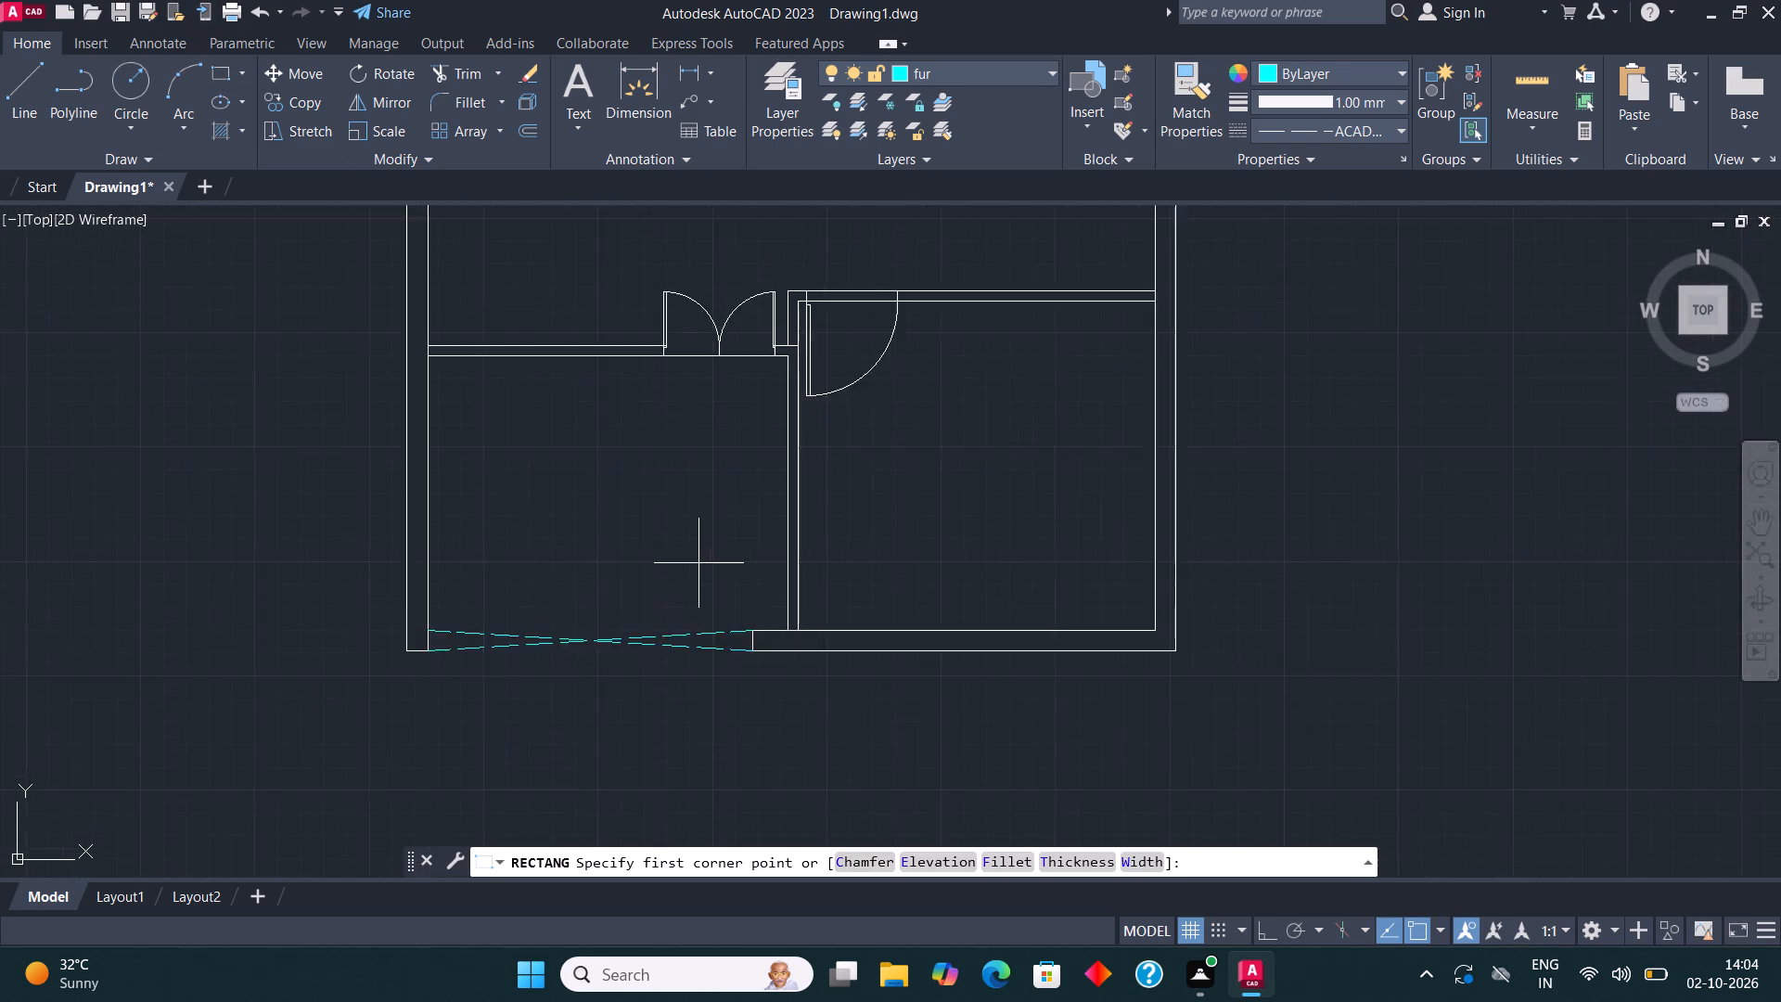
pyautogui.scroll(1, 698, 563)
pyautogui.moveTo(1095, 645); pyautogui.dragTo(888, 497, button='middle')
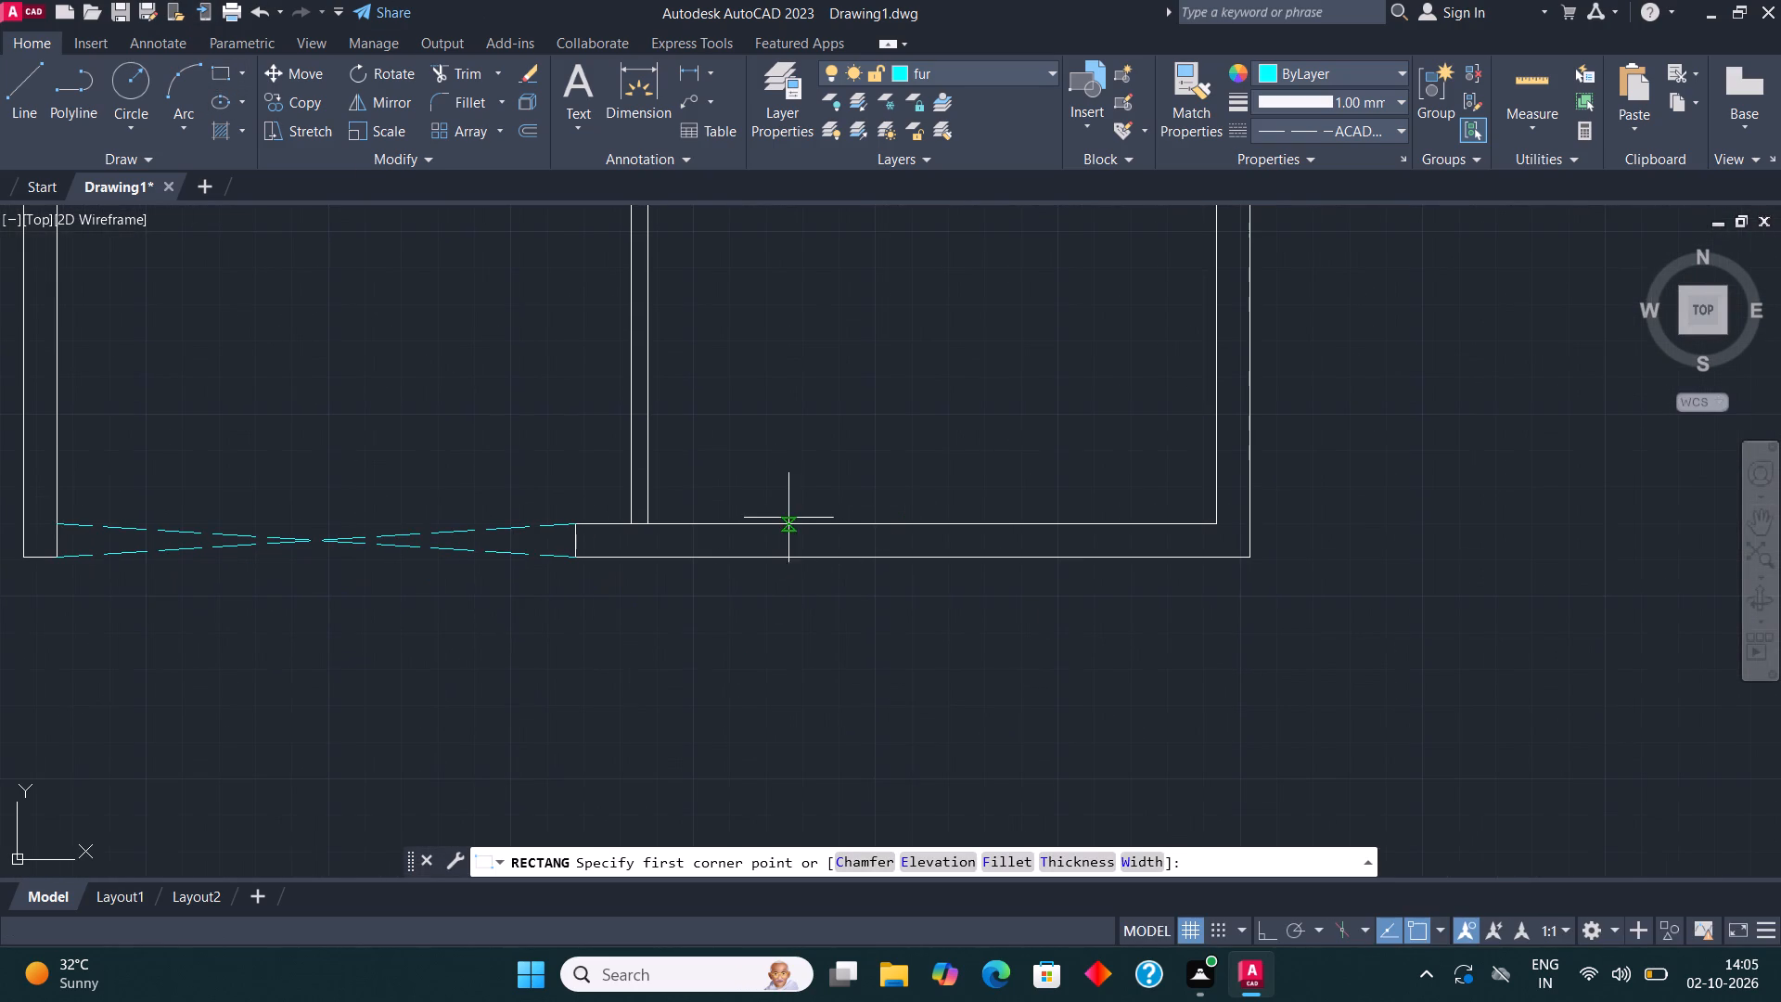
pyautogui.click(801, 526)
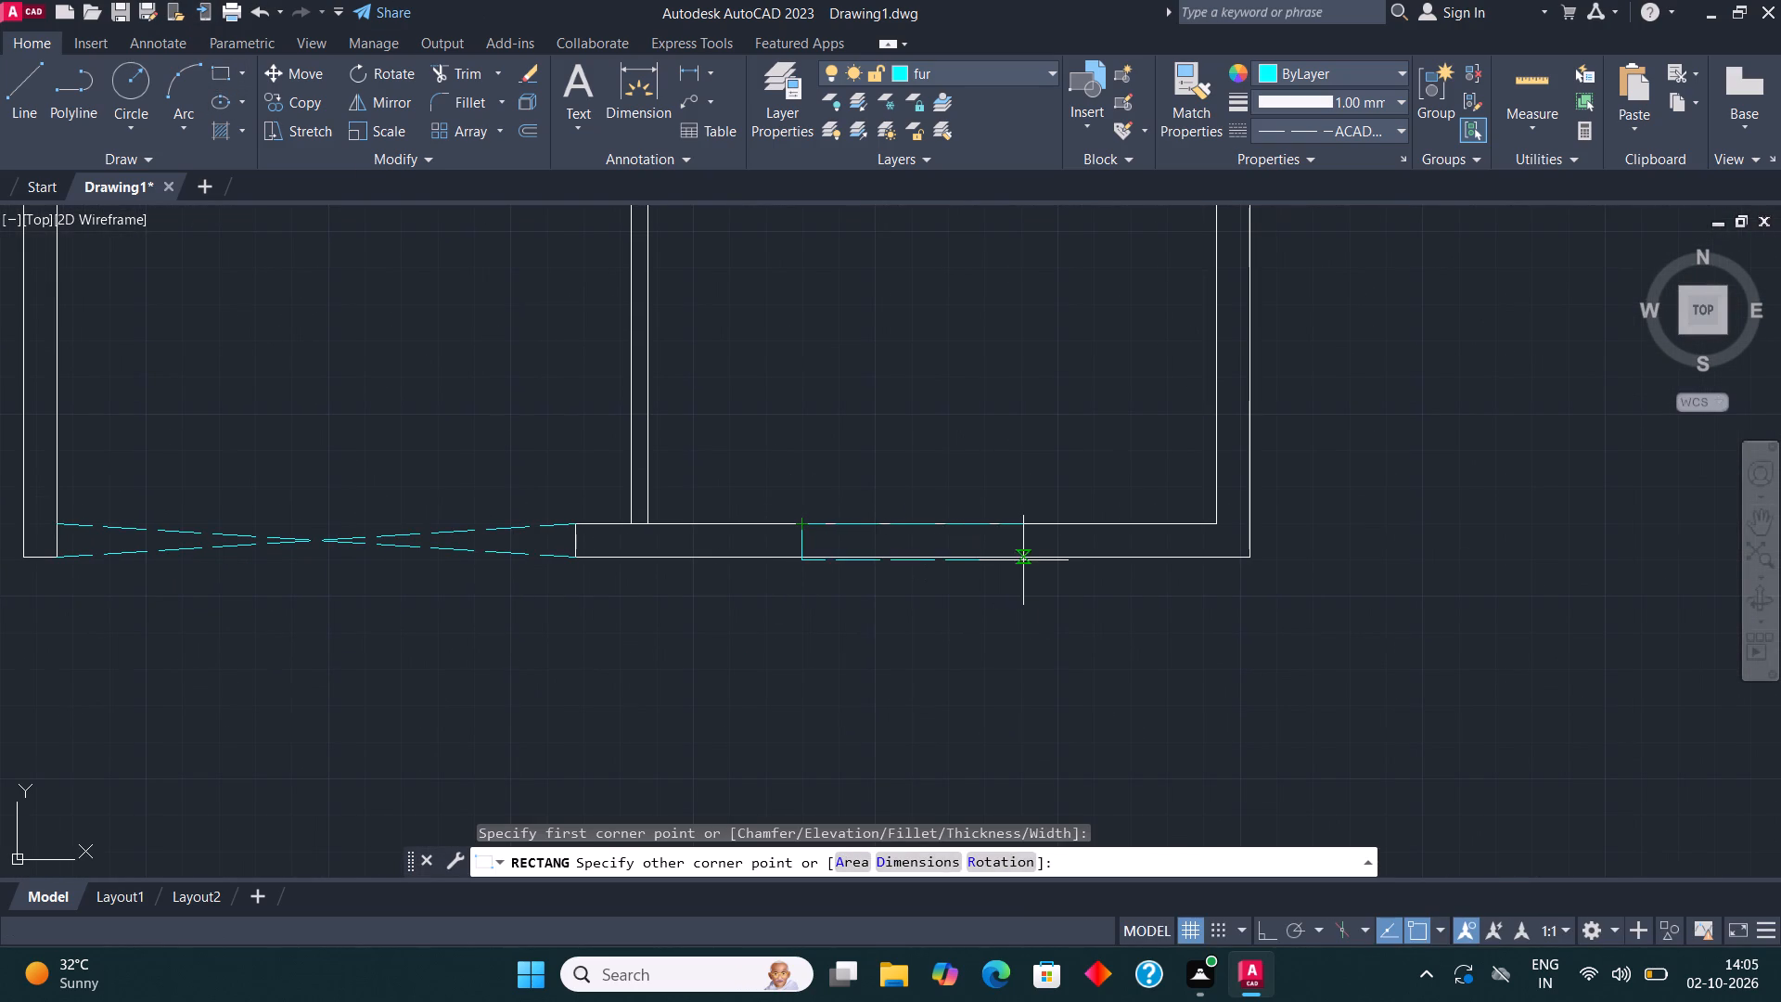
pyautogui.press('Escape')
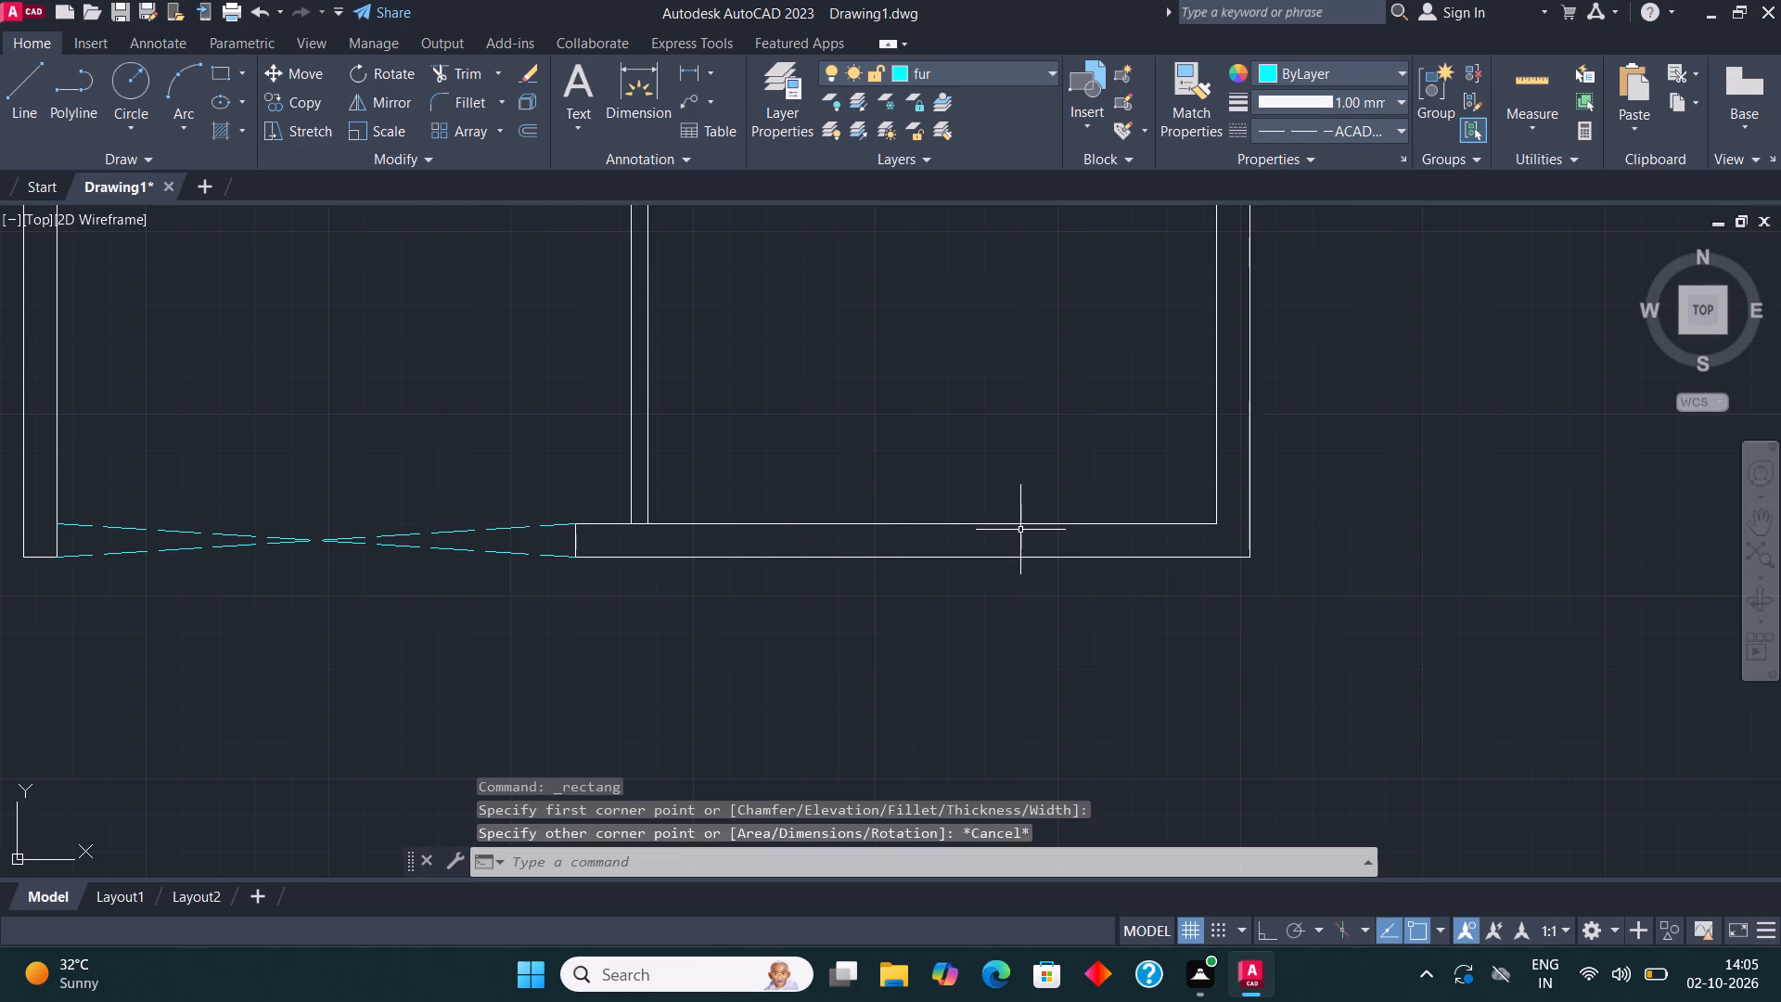
# Set the current linetype back to ByLayer.
pyautogui.write('lin')
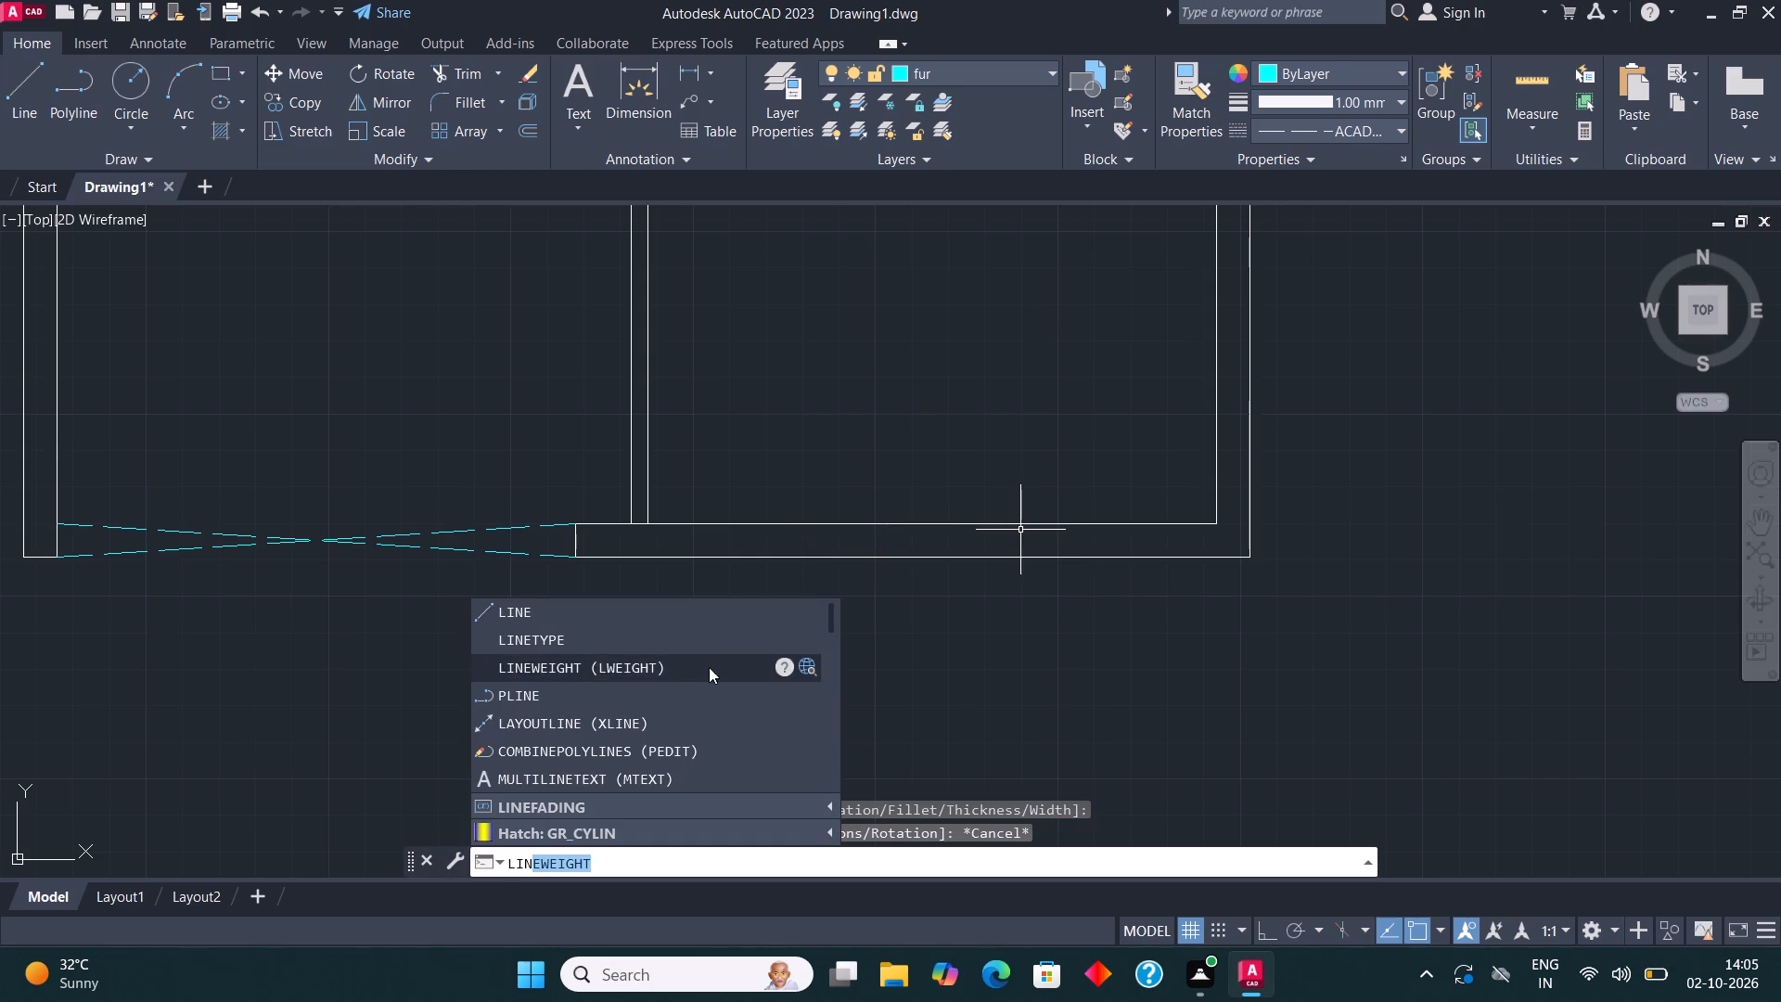
pyautogui.click(583, 635)
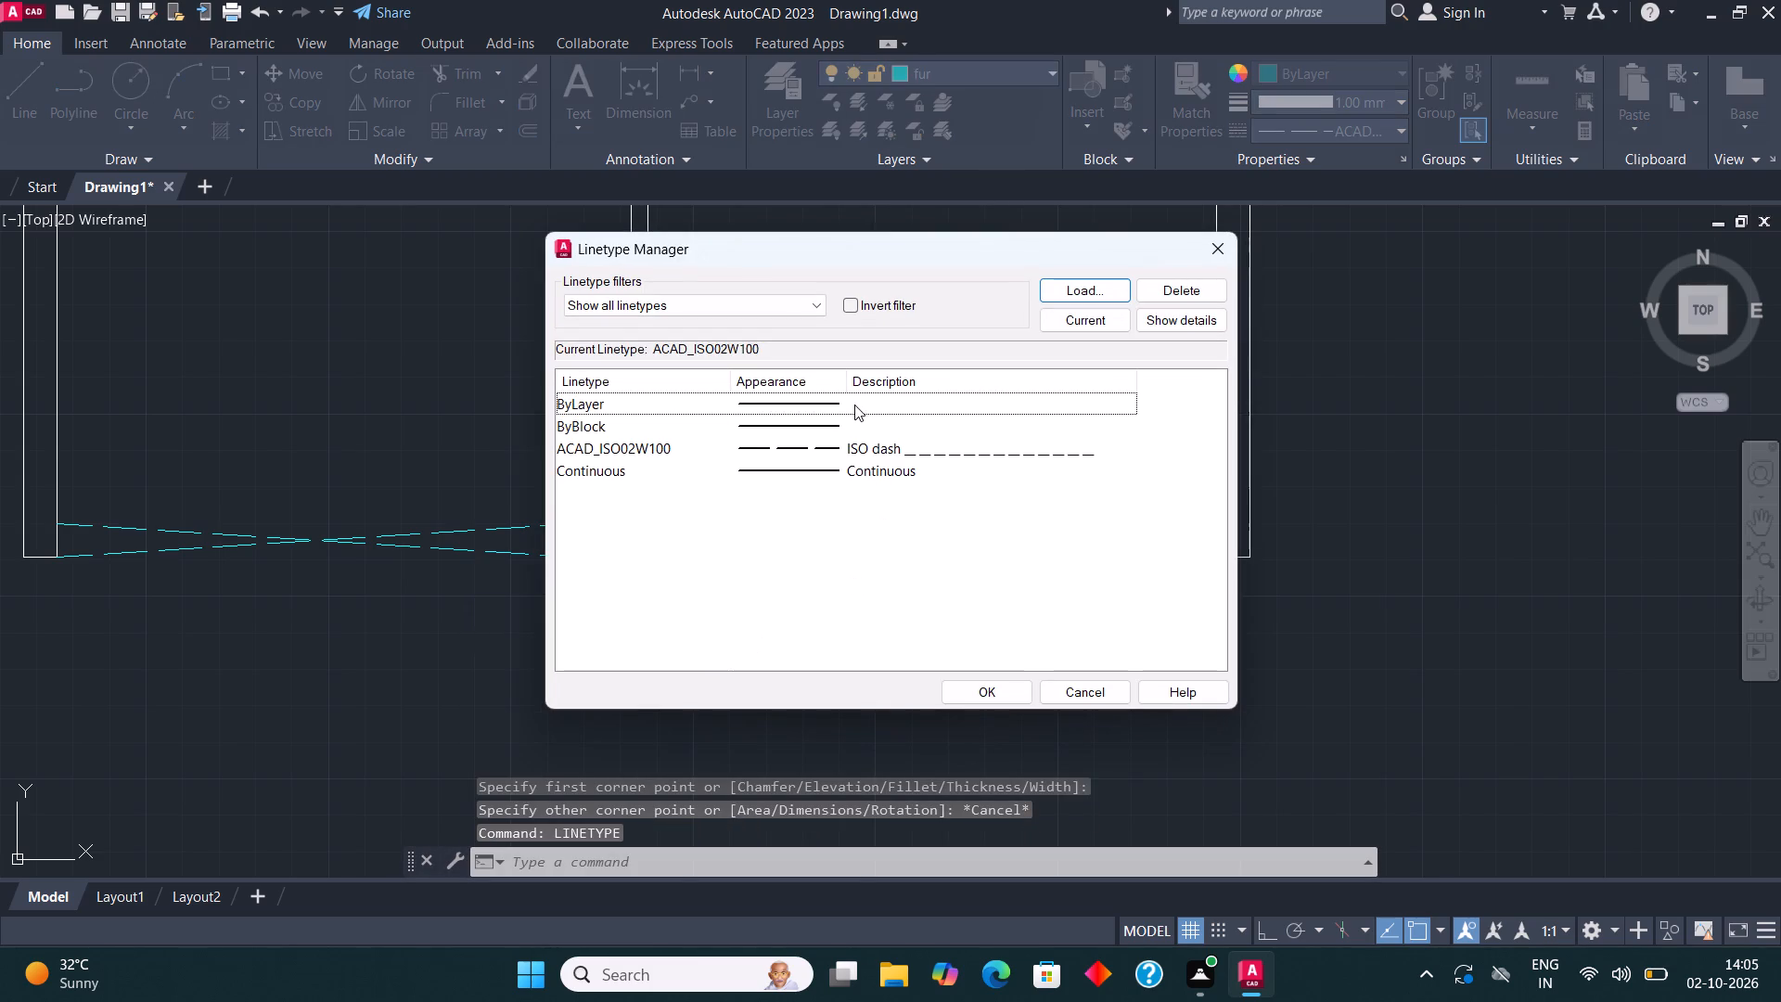
pyautogui.click(852, 403)
pyautogui.click(1097, 316)
pyautogui.click(989, 693)
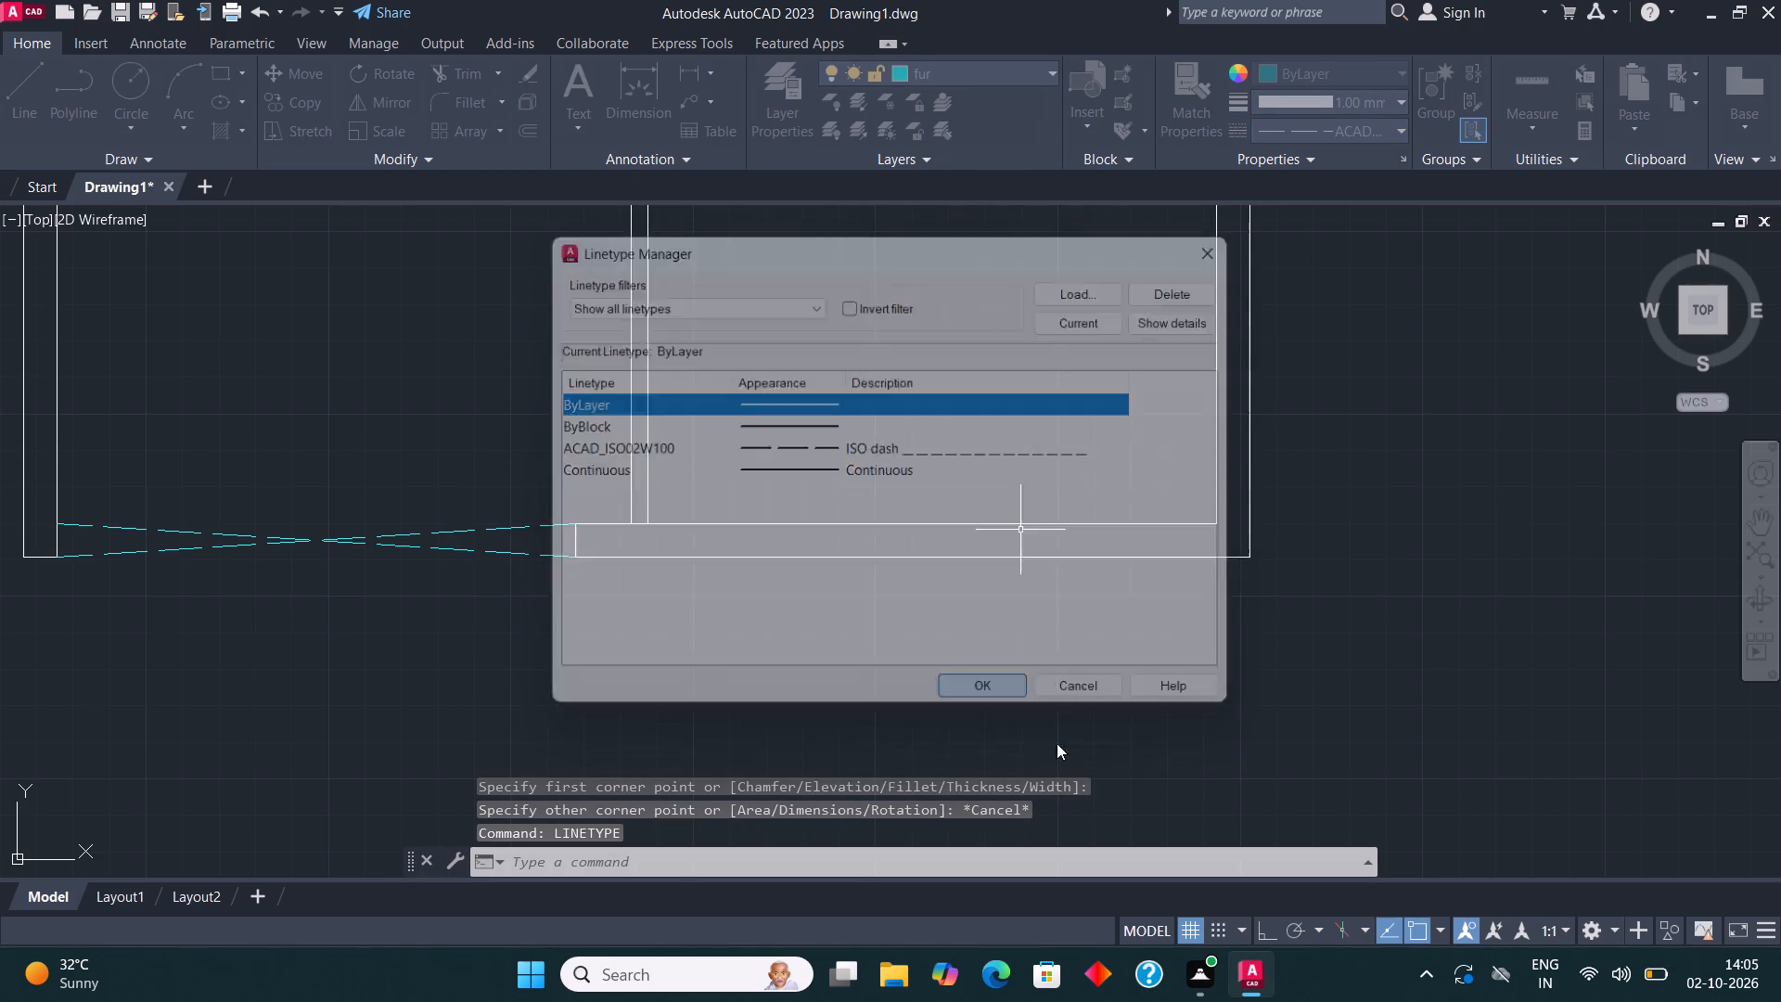
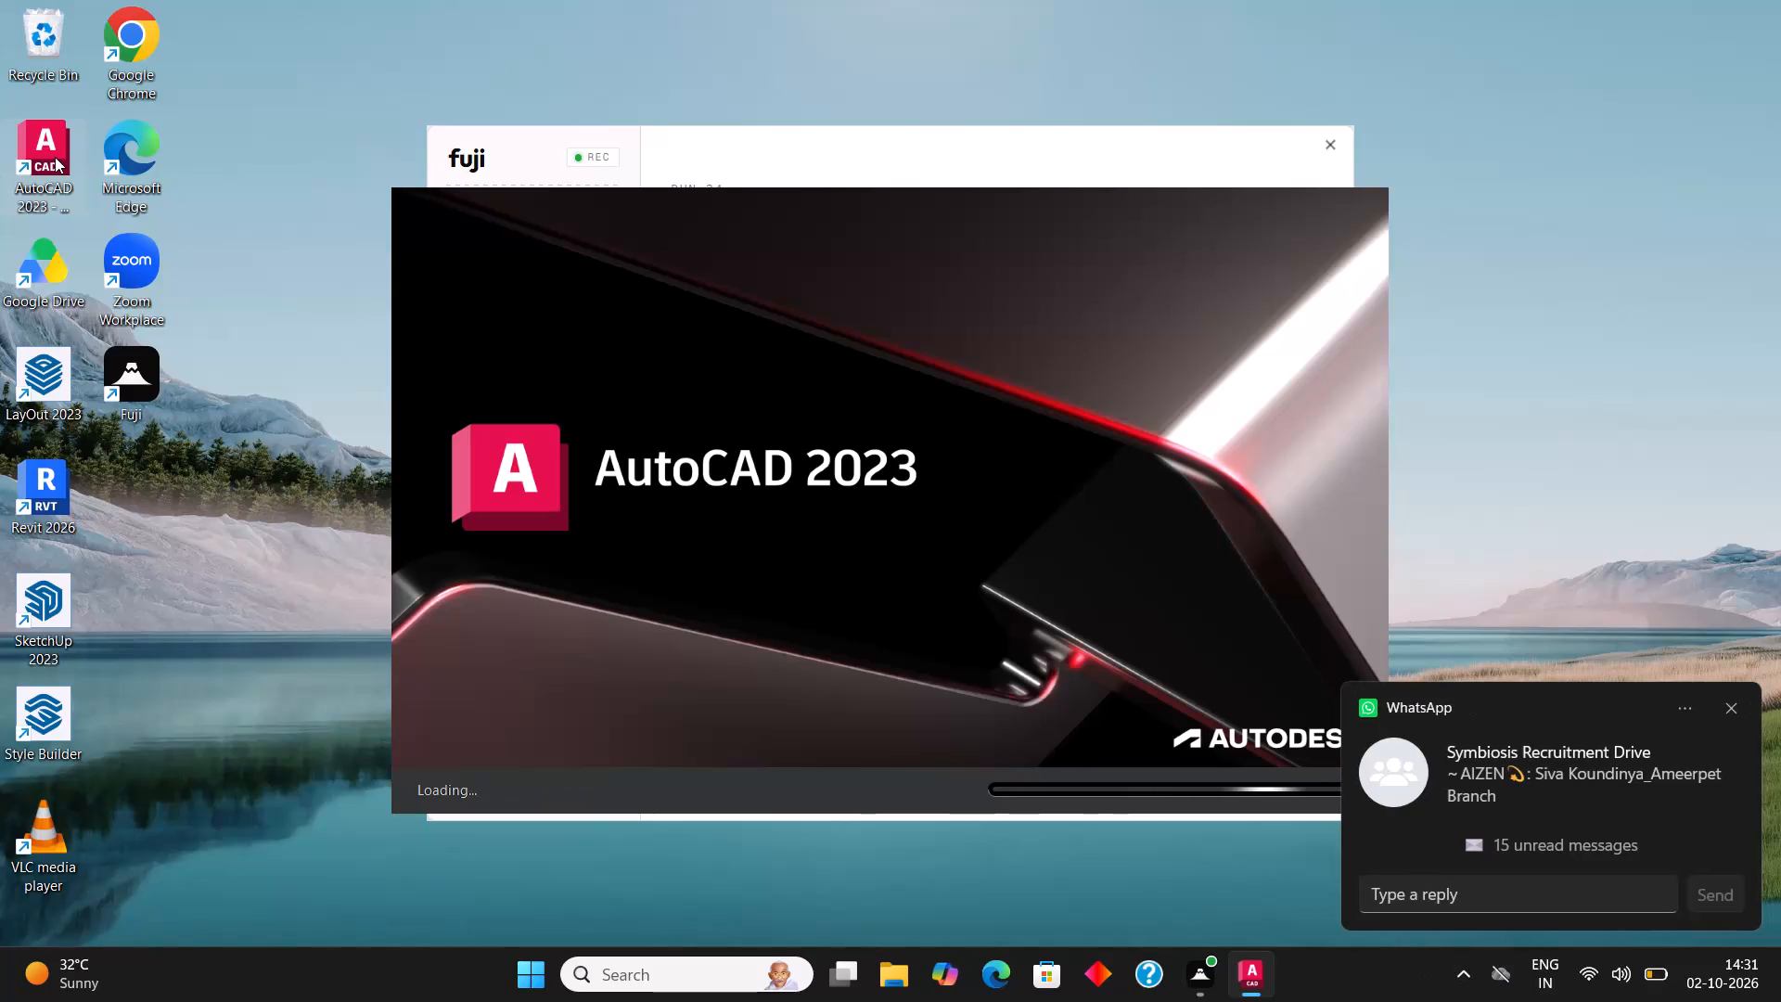
# Dismiss the startup notices and open the drawing 2hk.dwg from Downloads.
pyautogui.click(1728, 715)
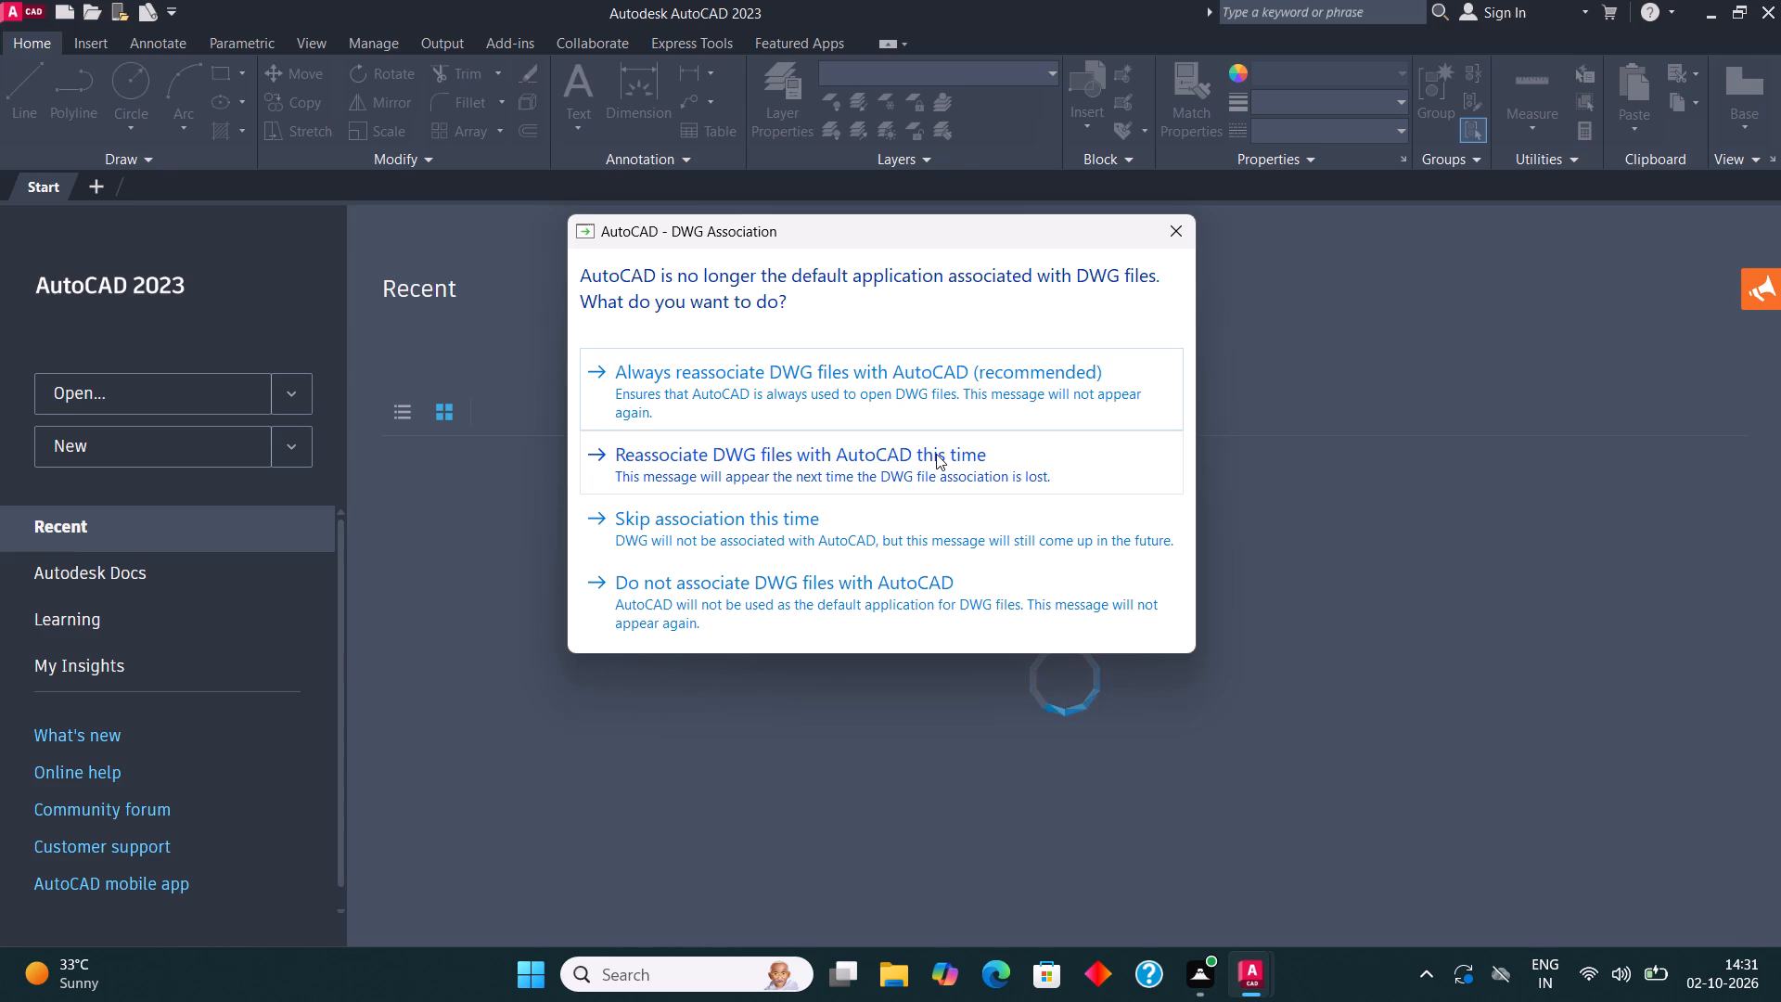
pyautogui.click(1173, 223)
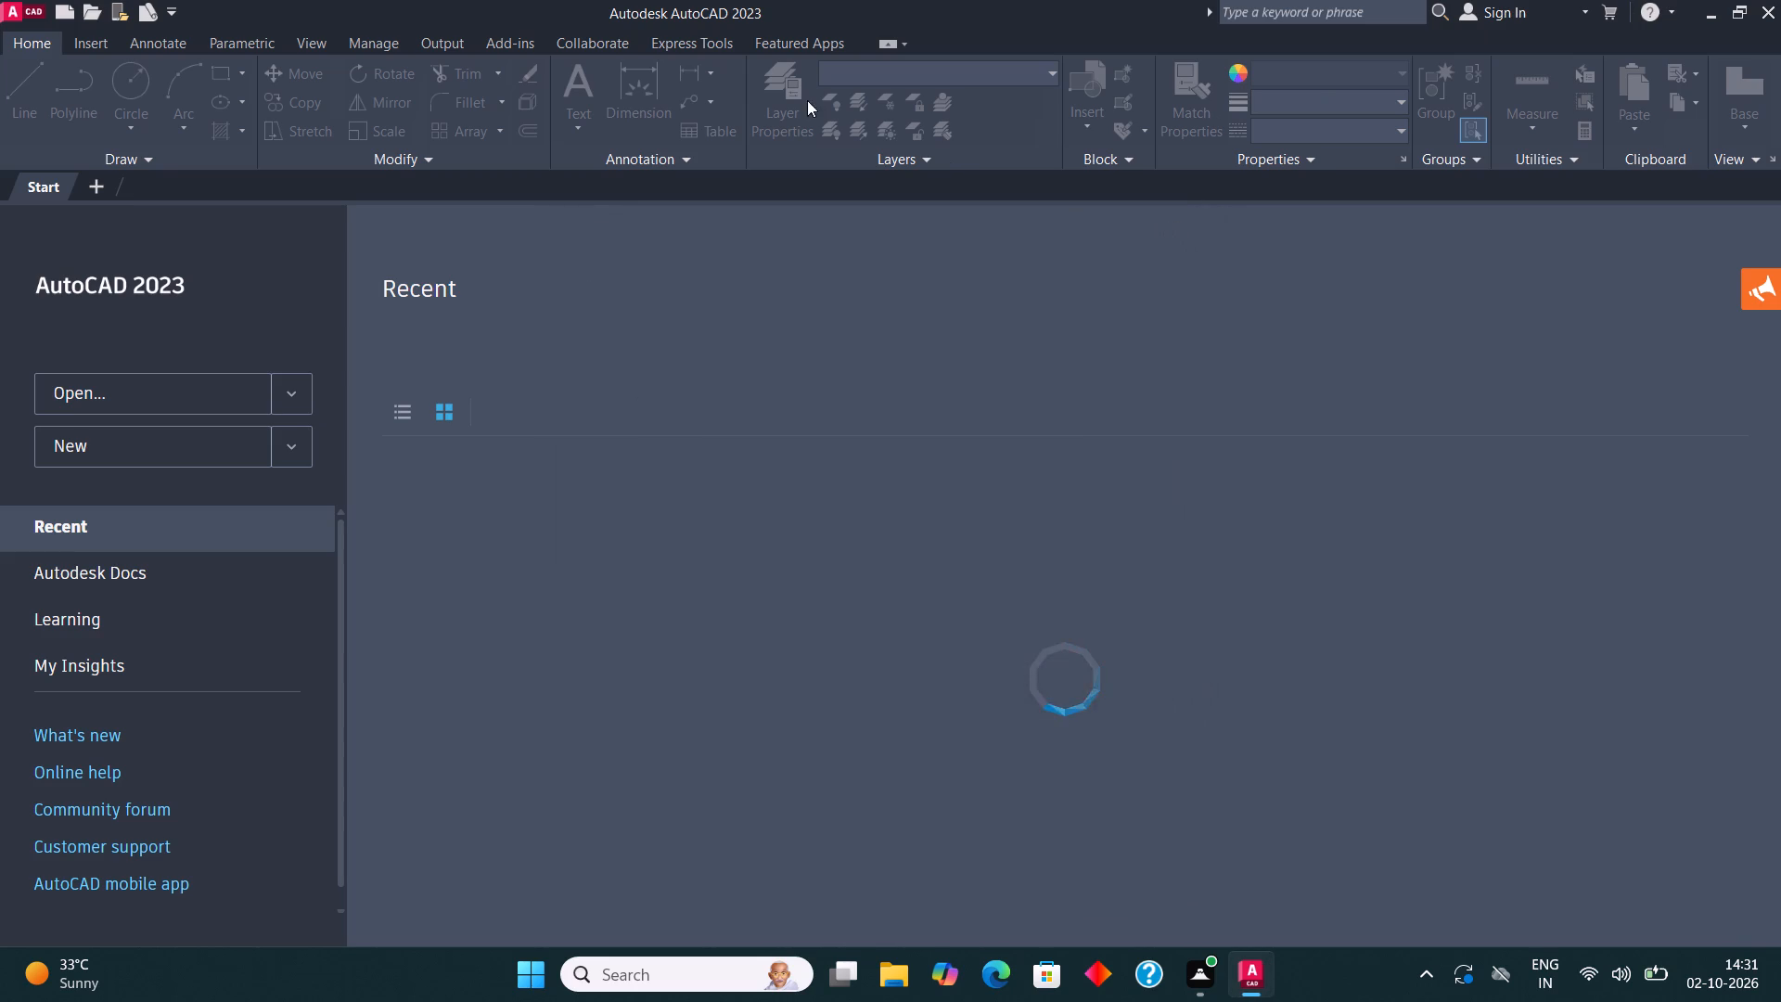
pyautogui.click(213, 392)
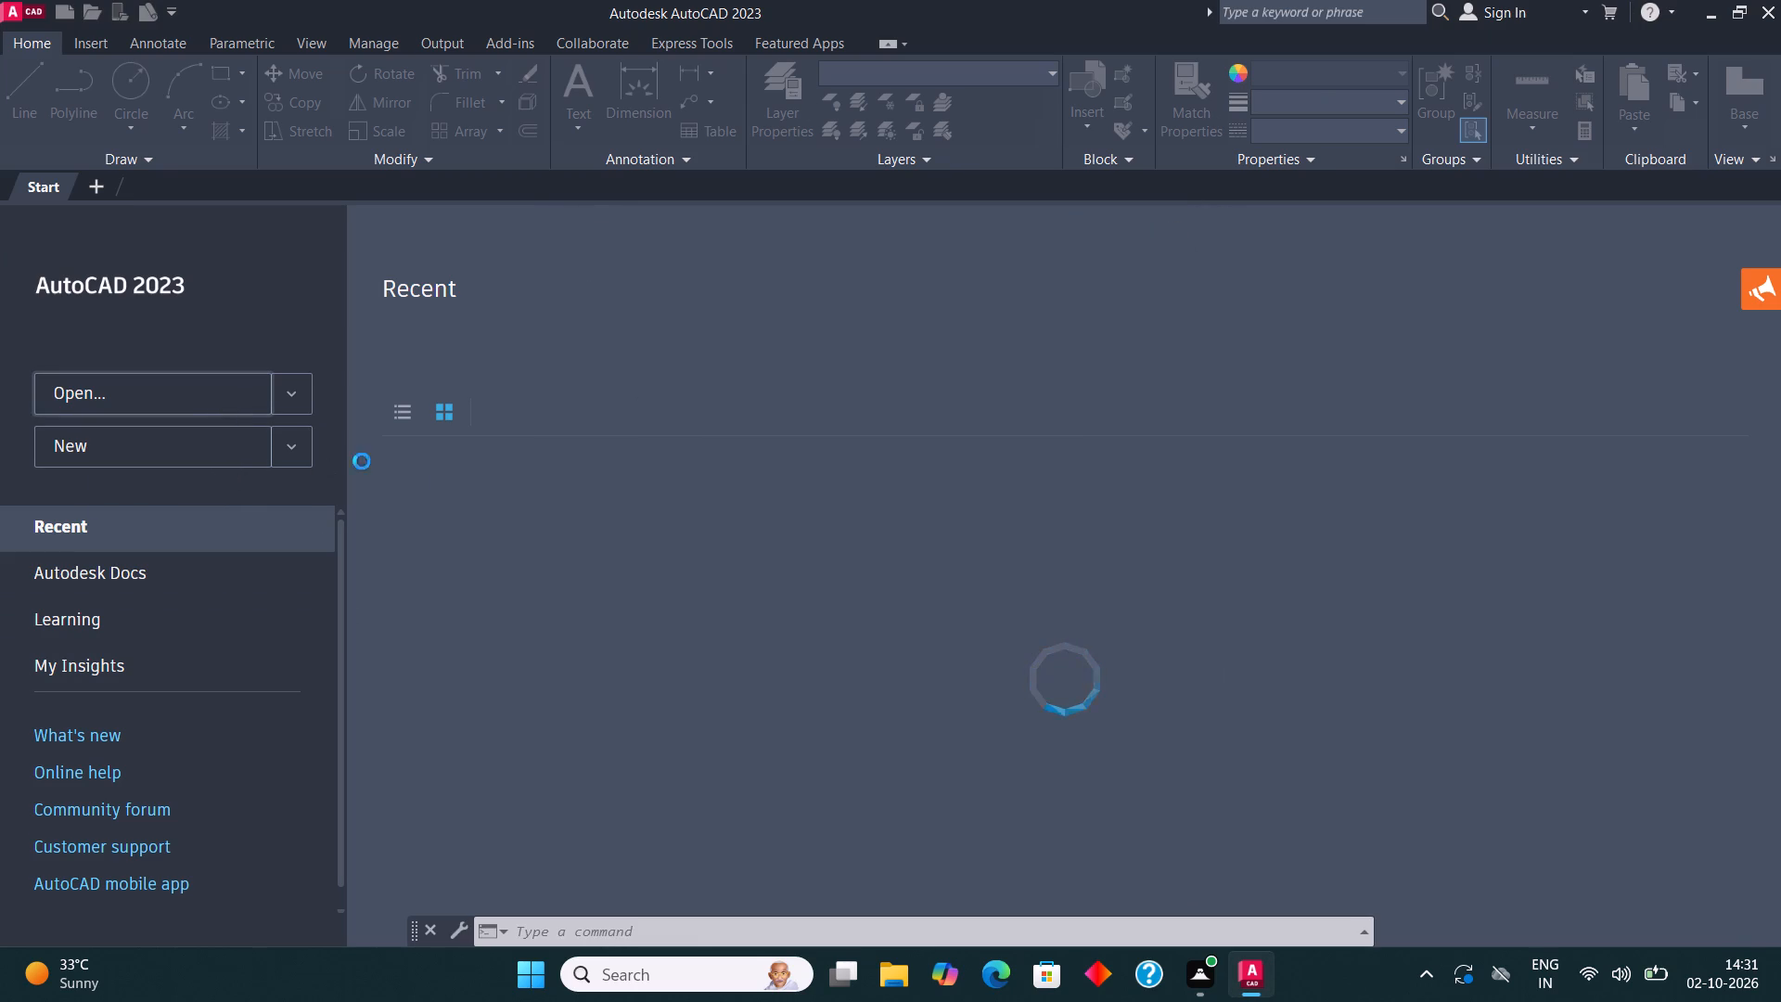
pyautogui.click(741, 312)
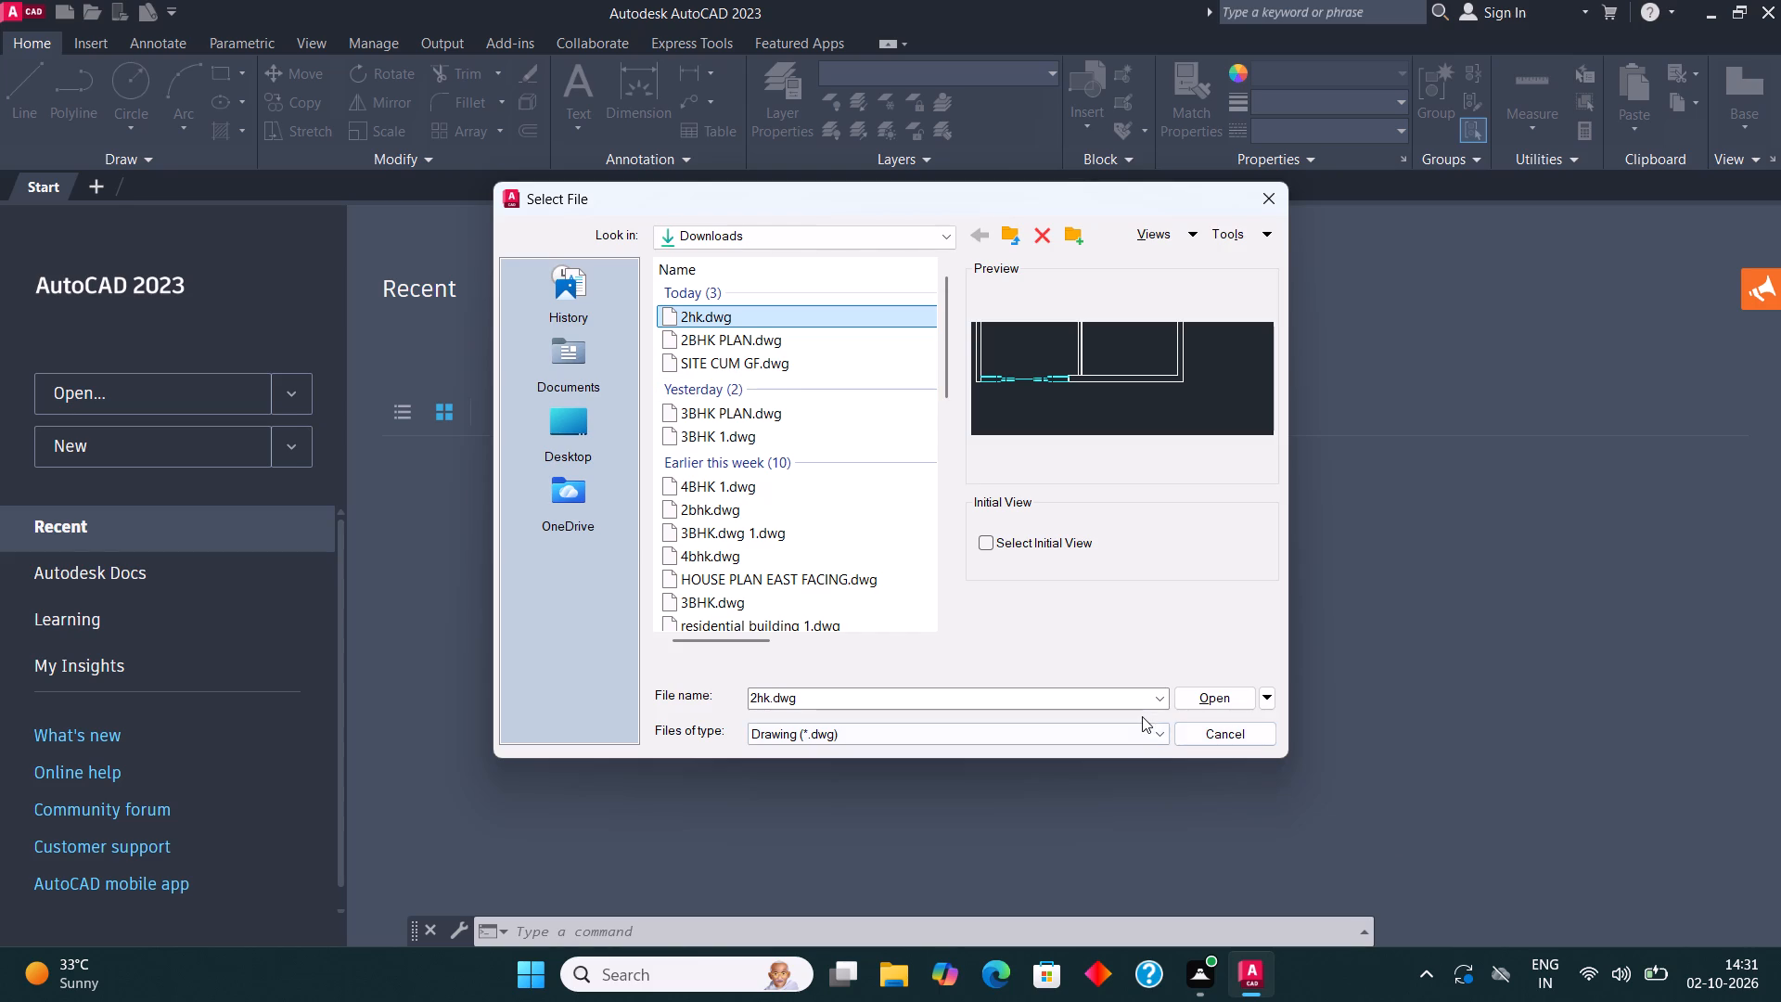
pyautogui.click(1214, 693)
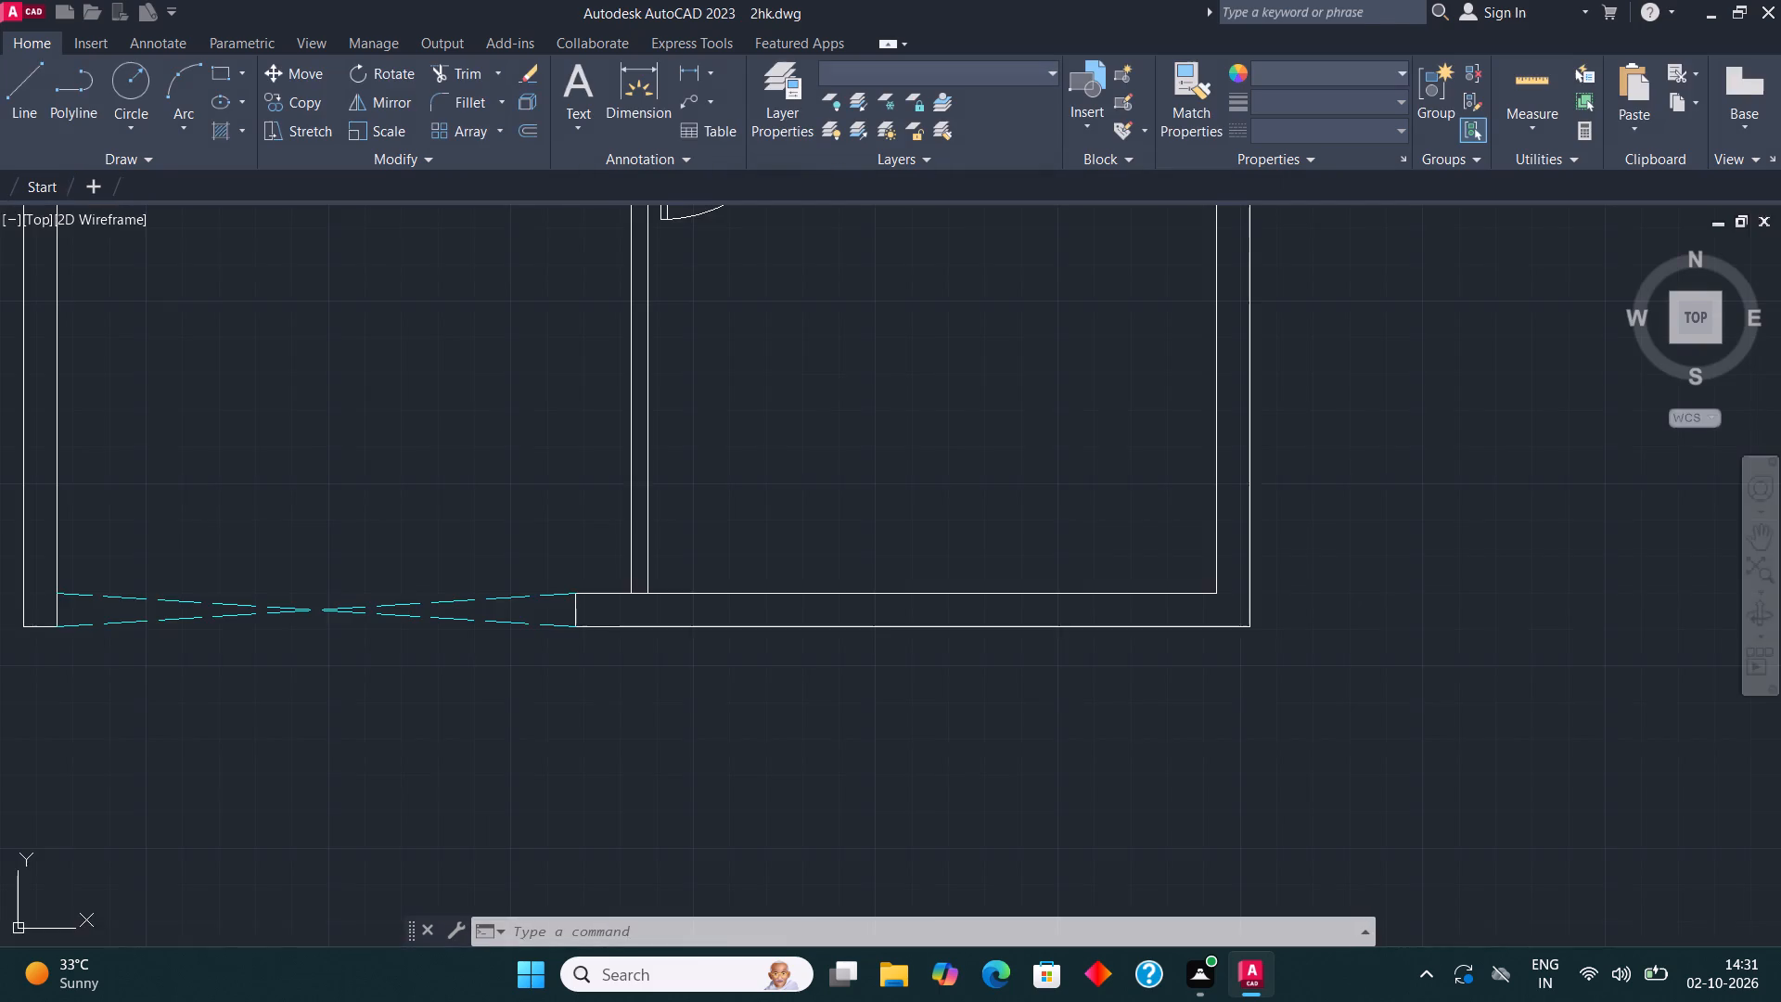
# Draw a window in the southeast room's south wall as a wall-thickness rectangle with a lengthwise centre line between its end midpoints.
pyautogui.scroll(-2, 1113, 663)
pyautogui.scroll(-1, 869, 598)
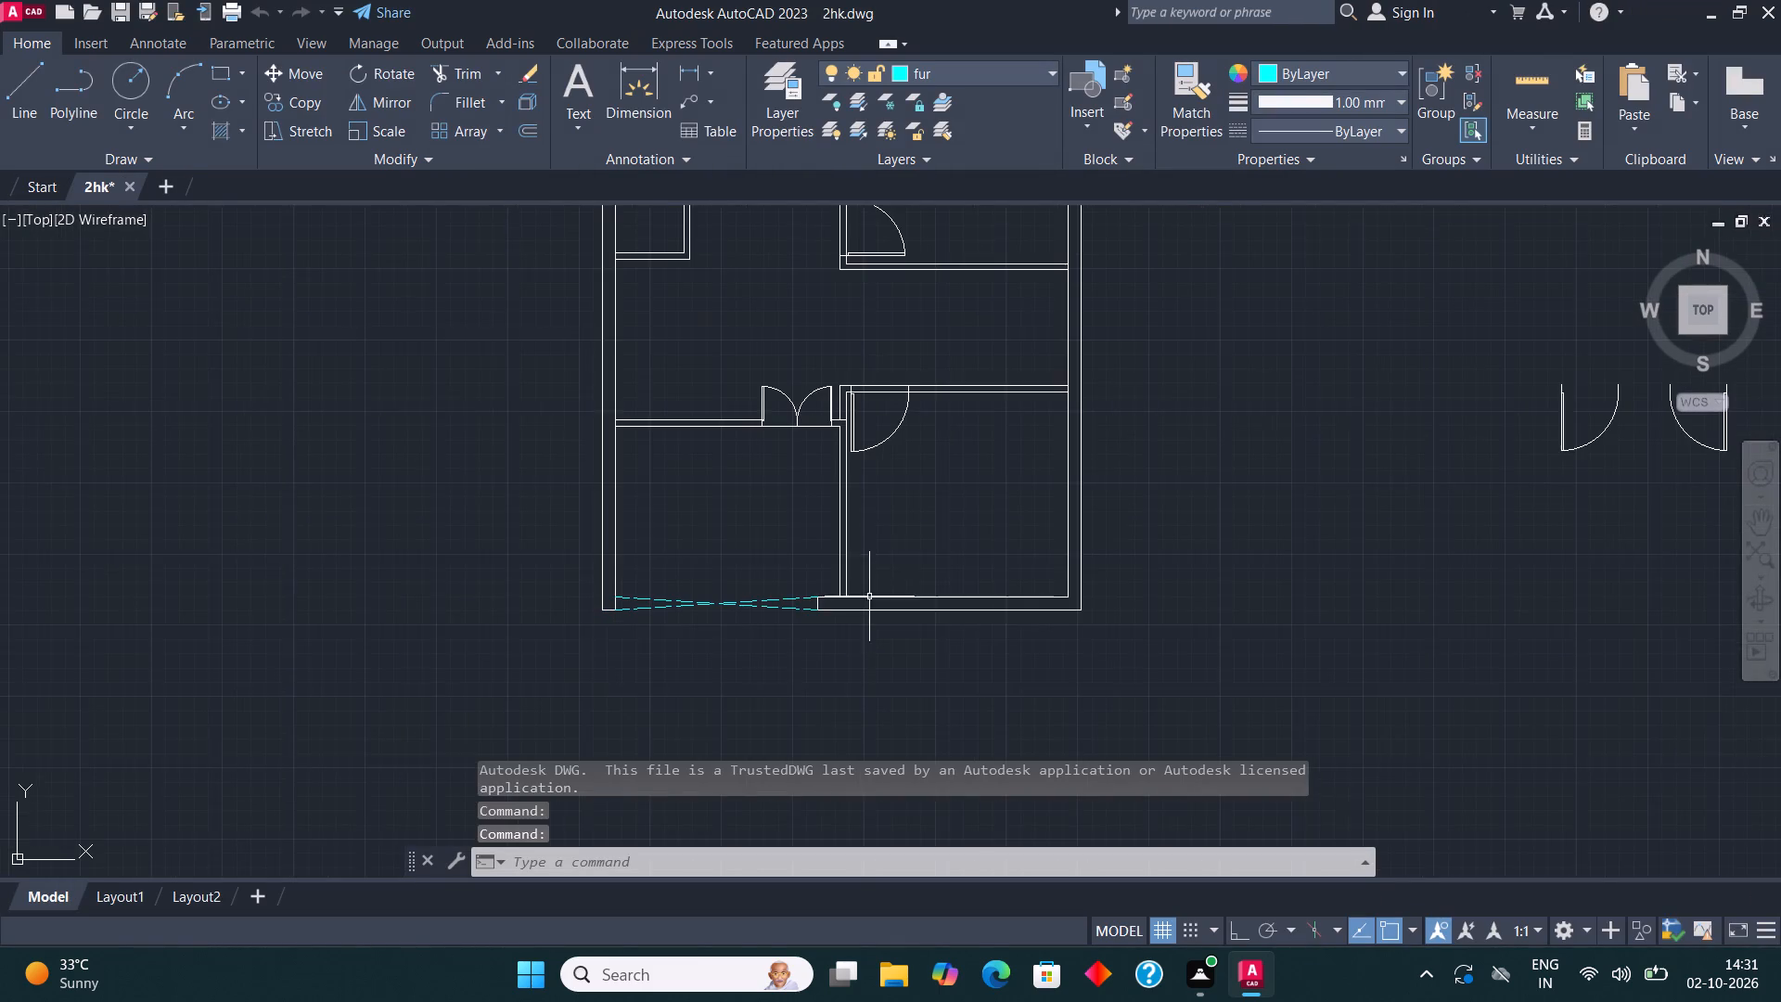
pyautogui.moveTo(886, 585); pyautogui.dragTo(1093, 605, button='middle')
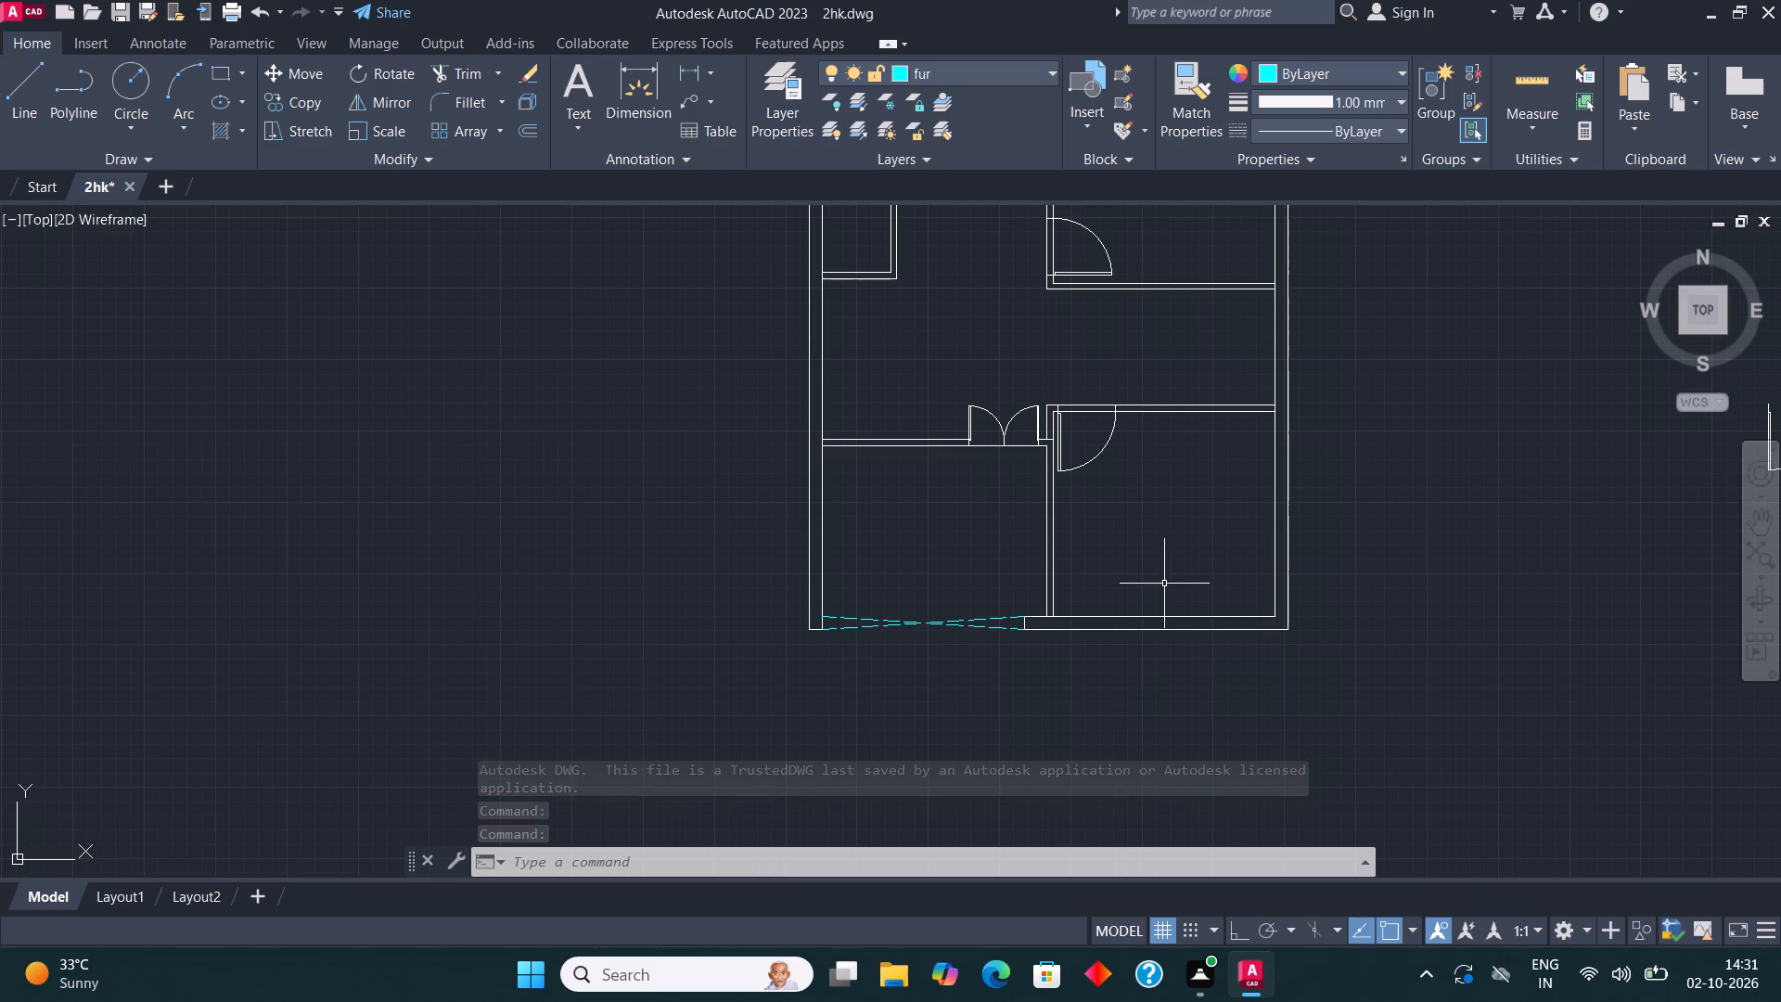
pyautogui.scroll(3, 1162, 667)
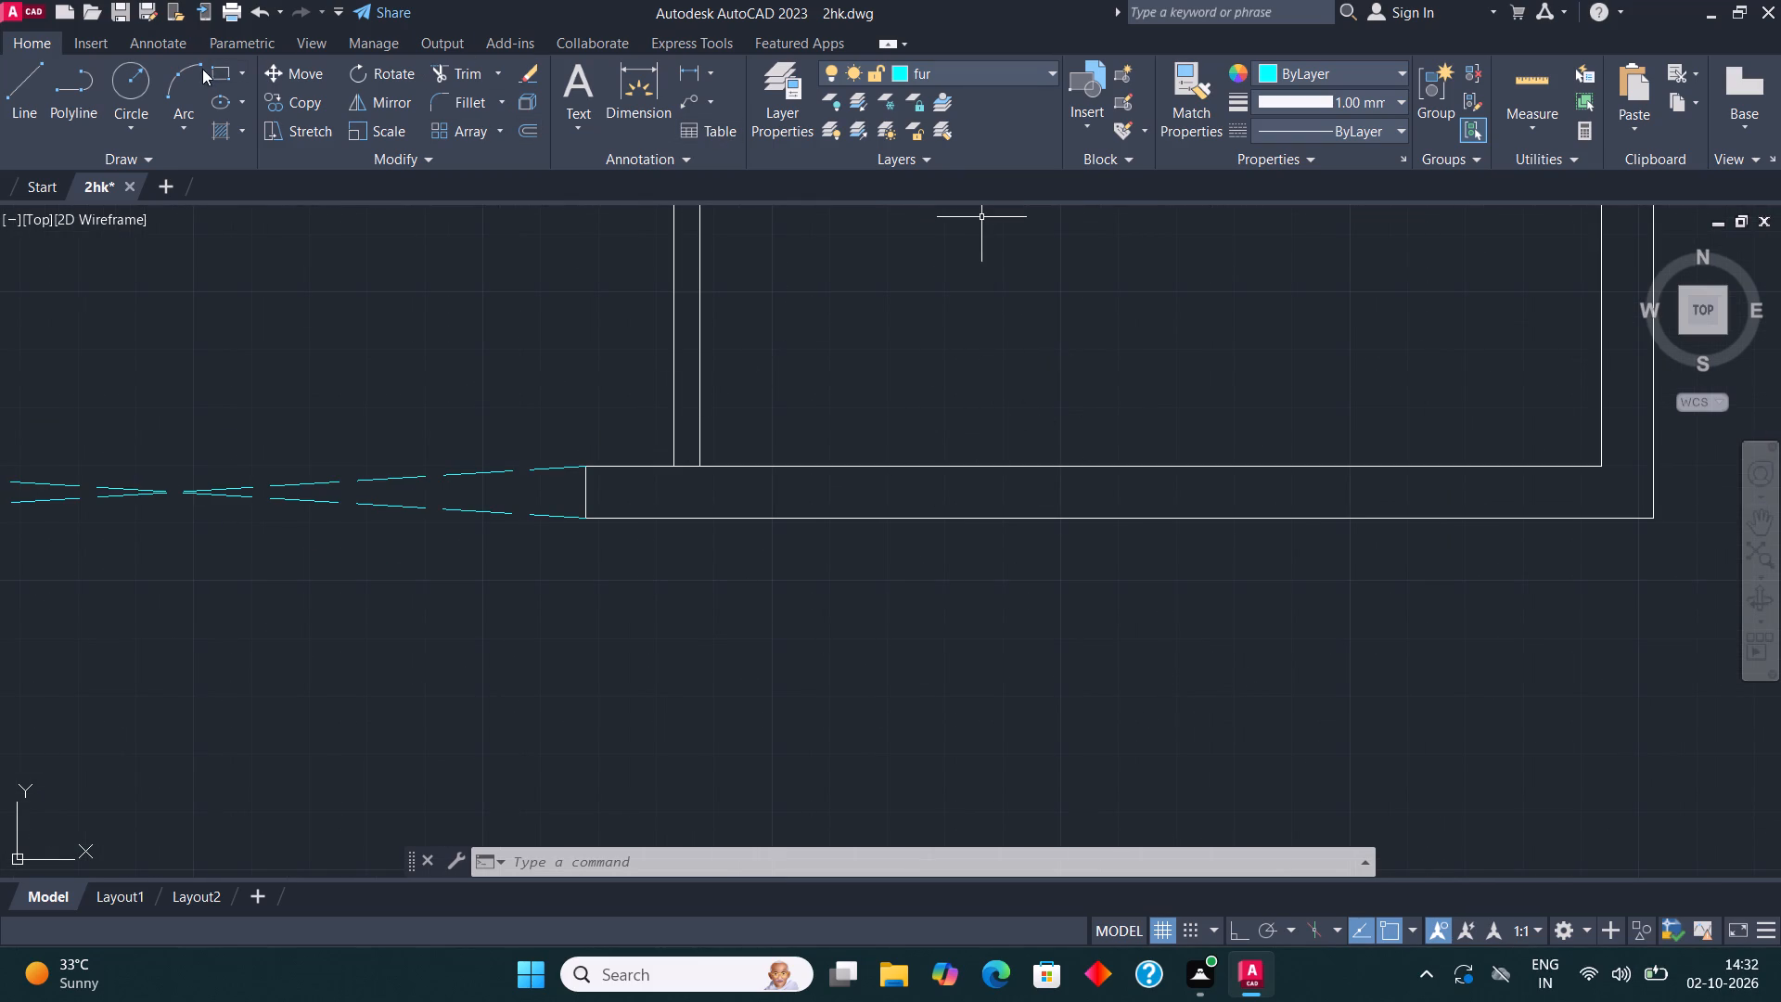
pyautogui.click(232, 76)
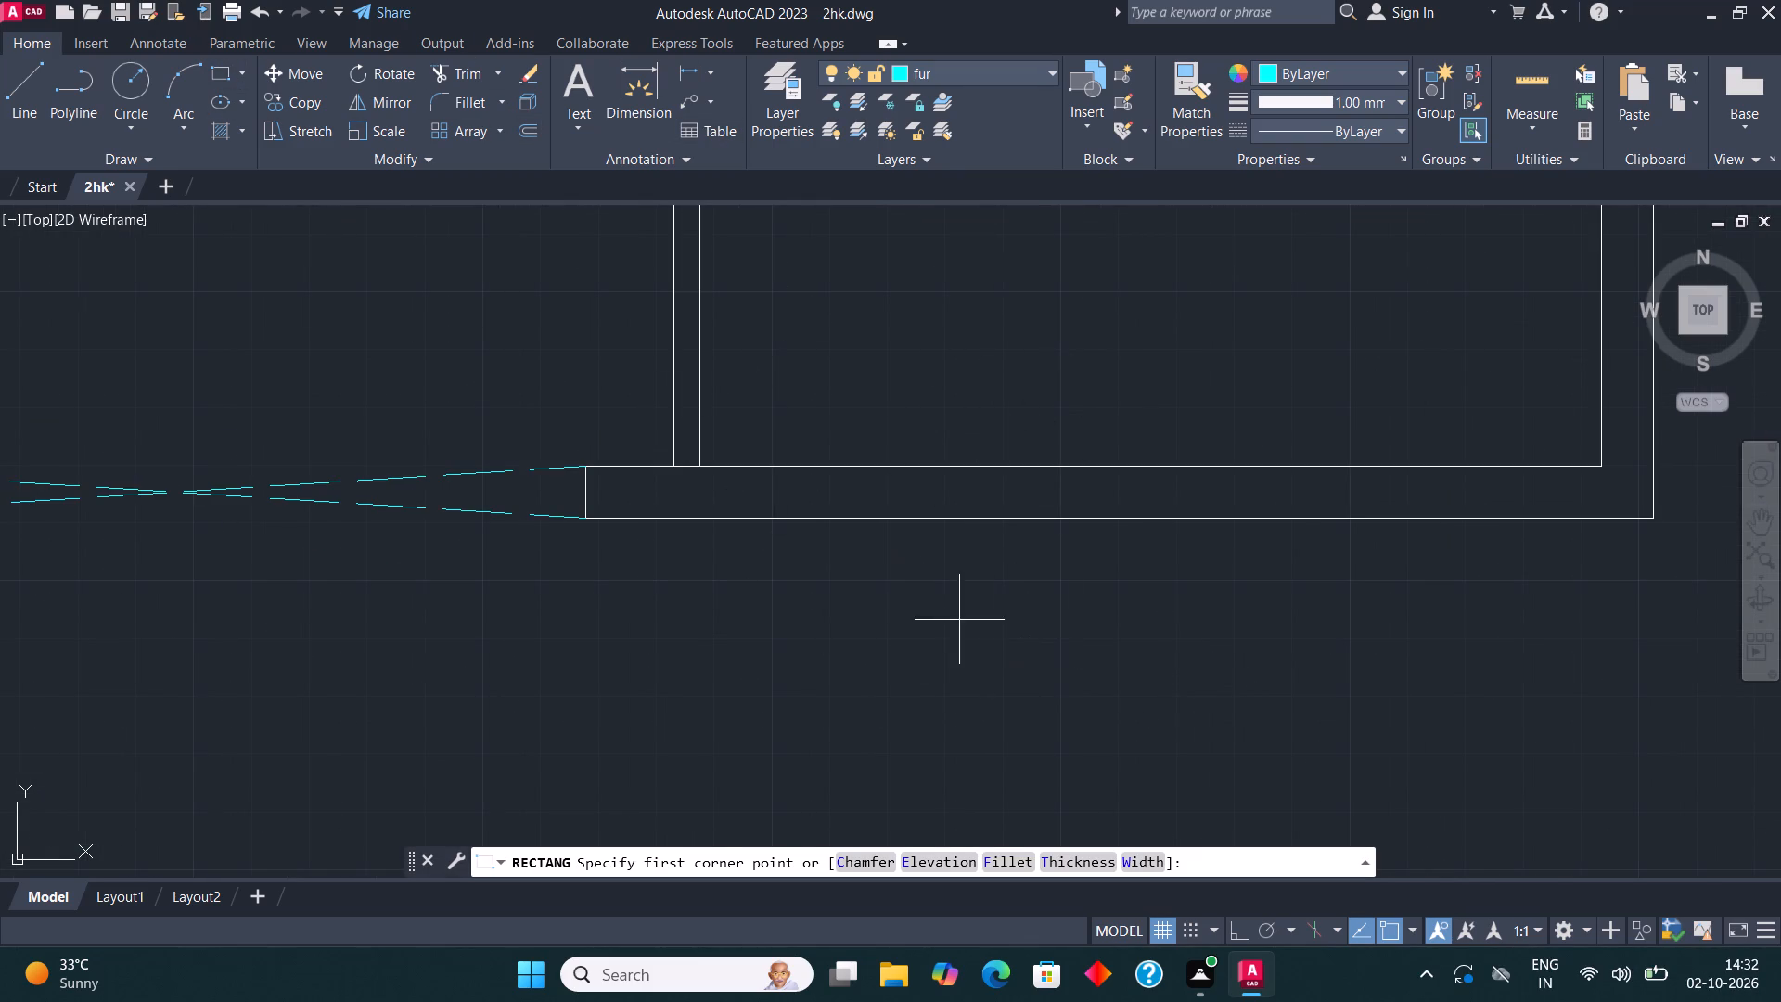
pyautogui.click(950, 464)
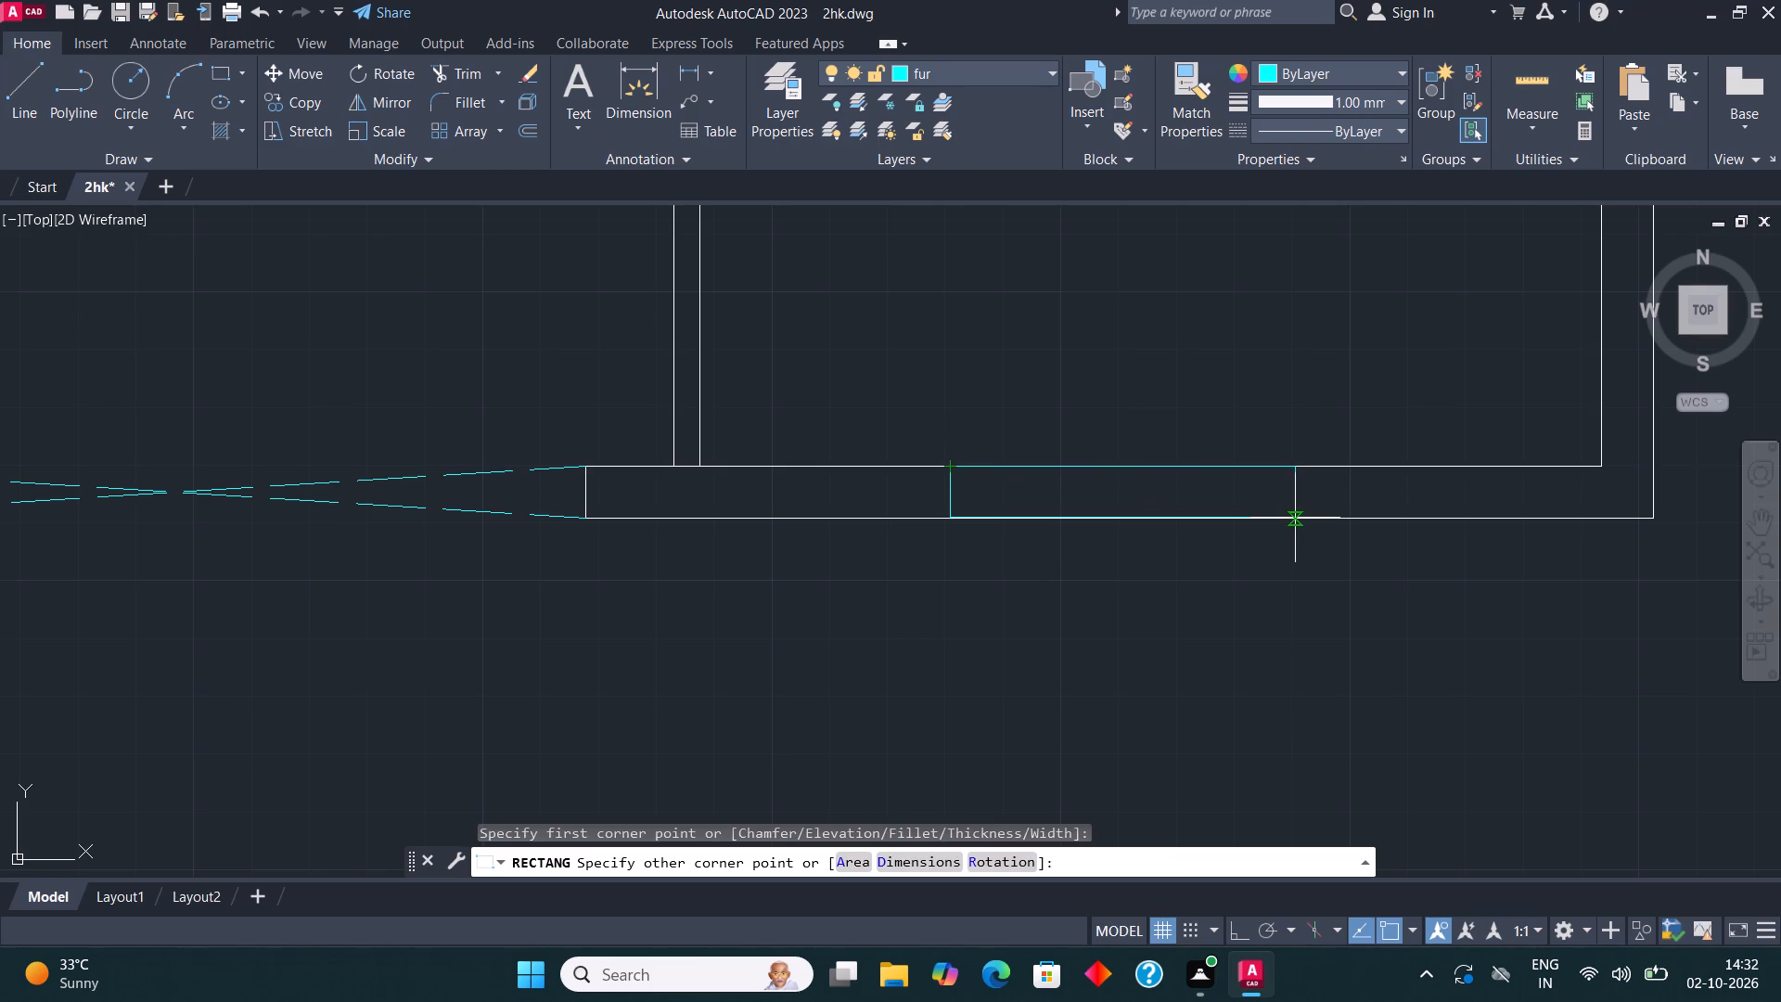
pyautogui.click(1295, 518)
pyautogui.click(11, 77)
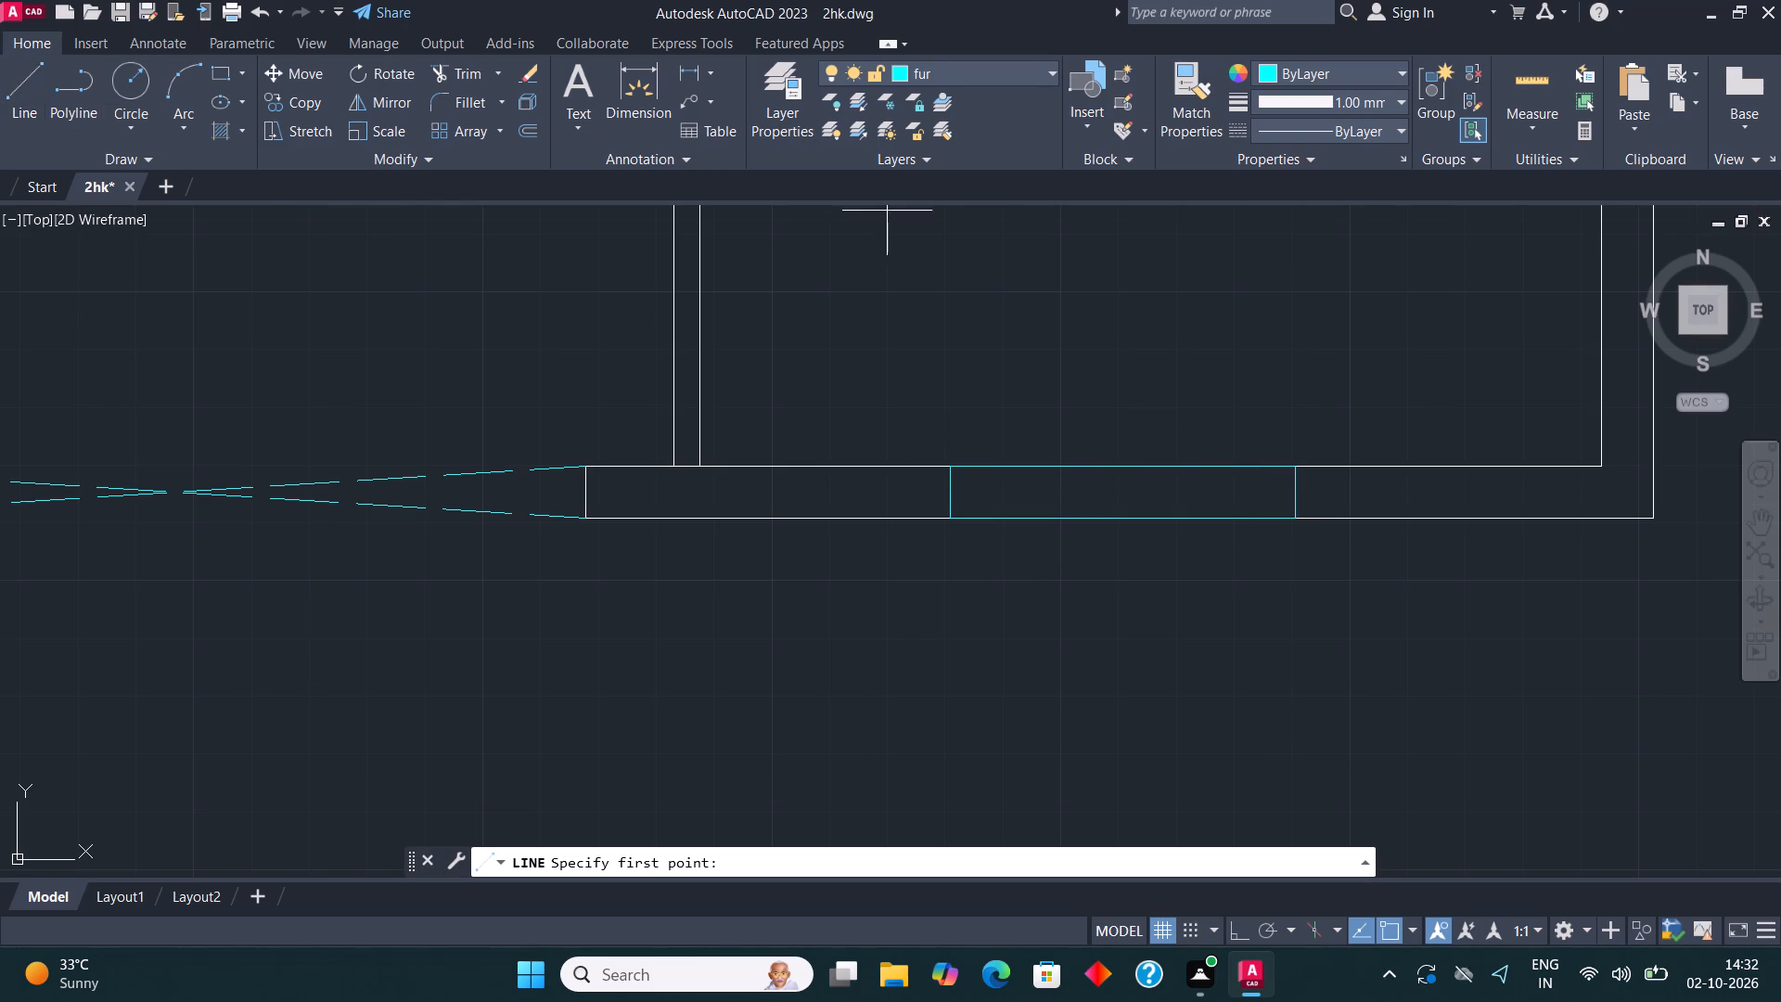
pyautogui.click(957, 494)
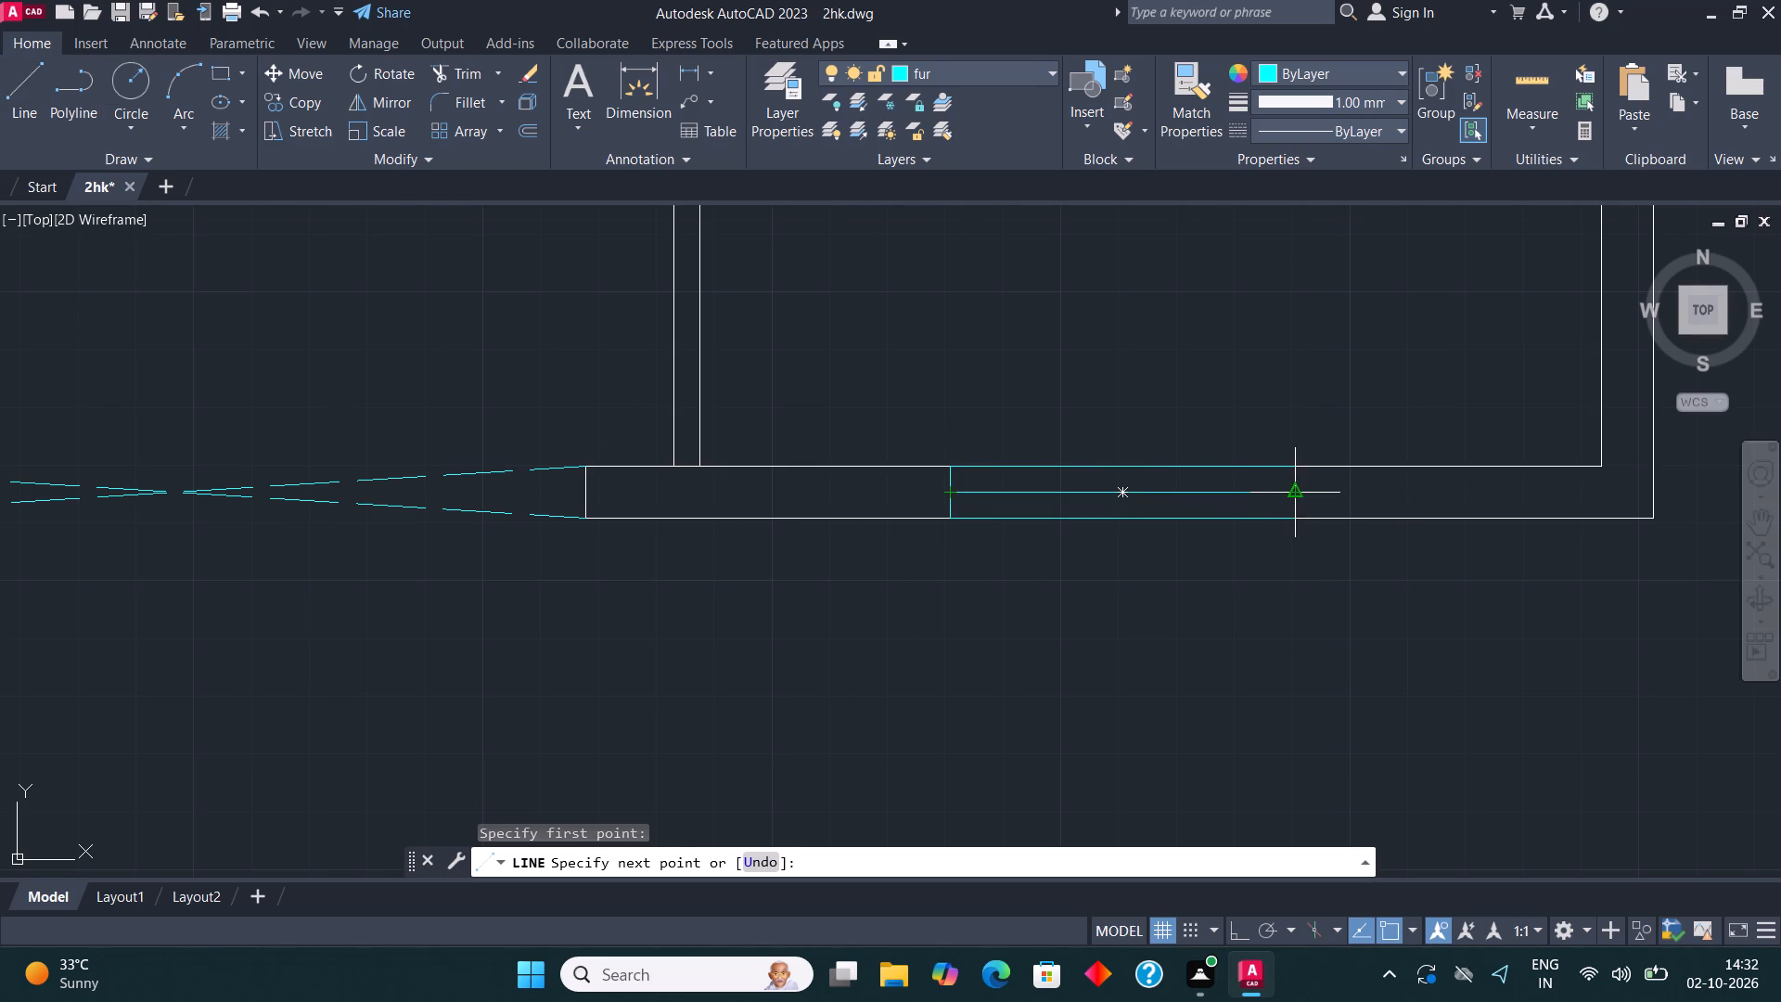
pyautogui.click(1292, 495)
pyautogui.press('Escape')
# Copy the south wall window, rectangle and centre line, to the empty area outside the plan's east wall.
pyautogui.moveTo(1202, 489); pyautogui.dragTo(941, 700, button='middle')
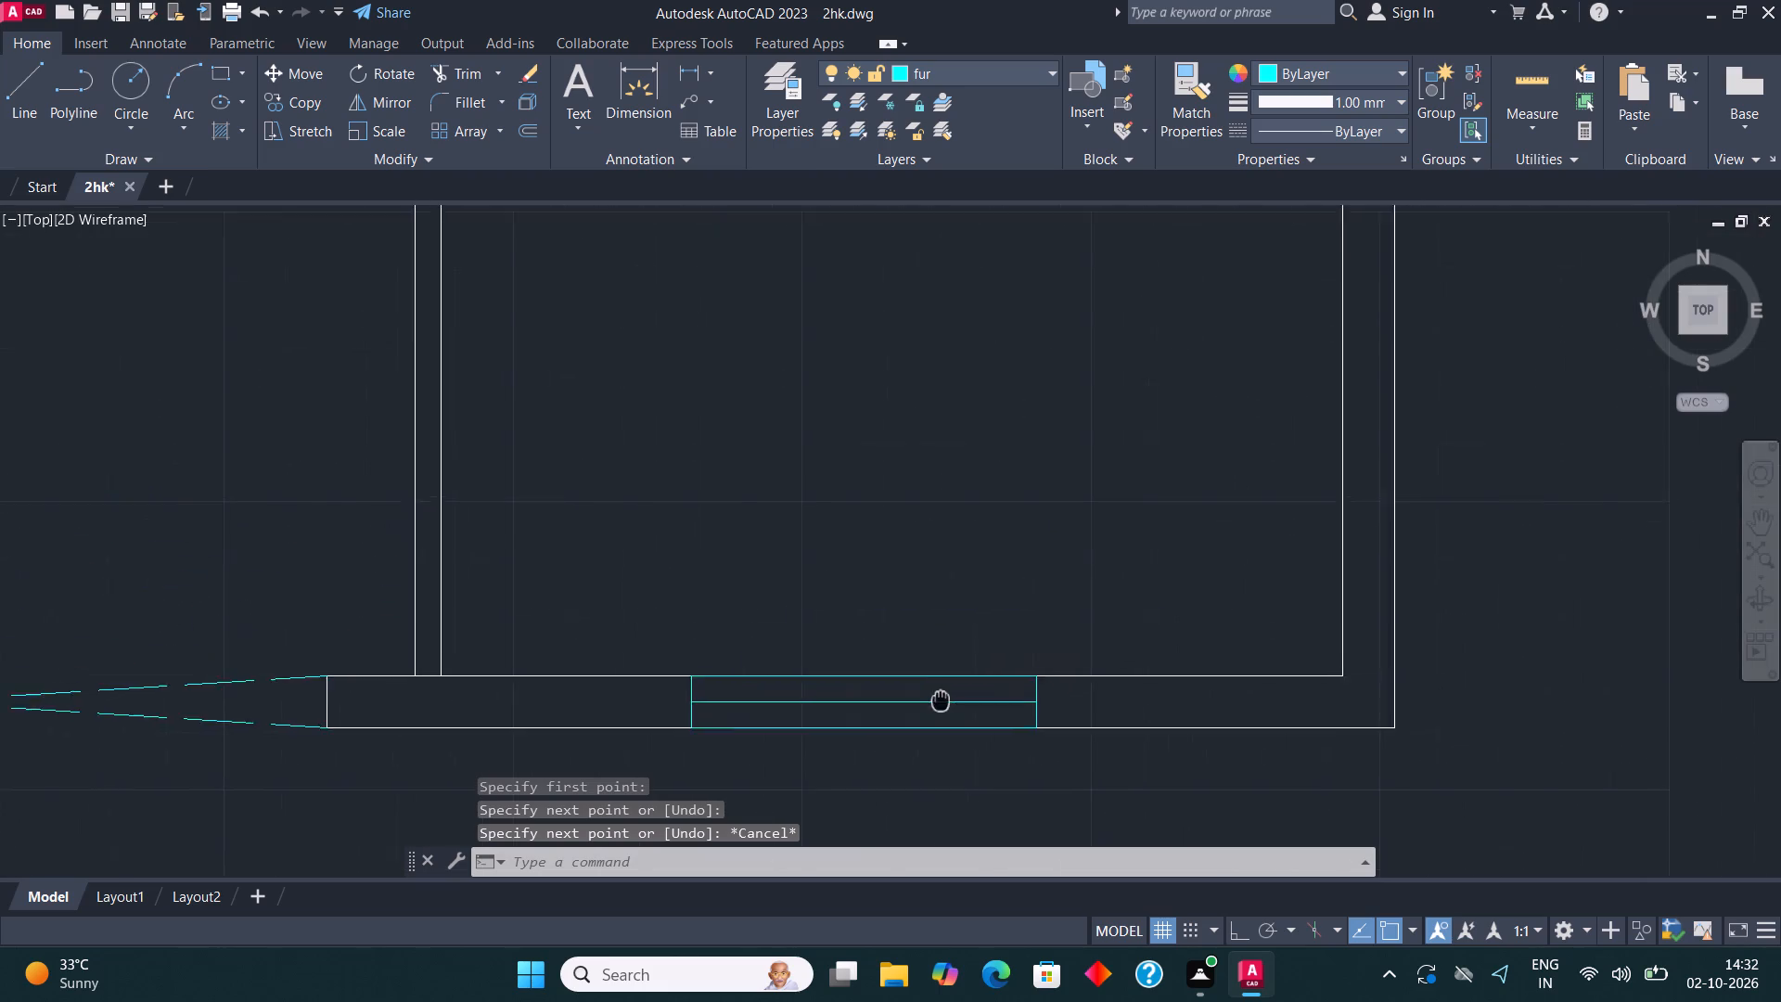
pyautogui.moveTo(941, 700); pyautogui.dragTo(890, 739, button='middle')
pyautogui.scroll(-1, 1061, 482)
pyautogui.moveTo(1071, 507); pyautogui.dragTo(1075, 560, button='middle')
pyautogui.scroll(-1, 1075, 560)
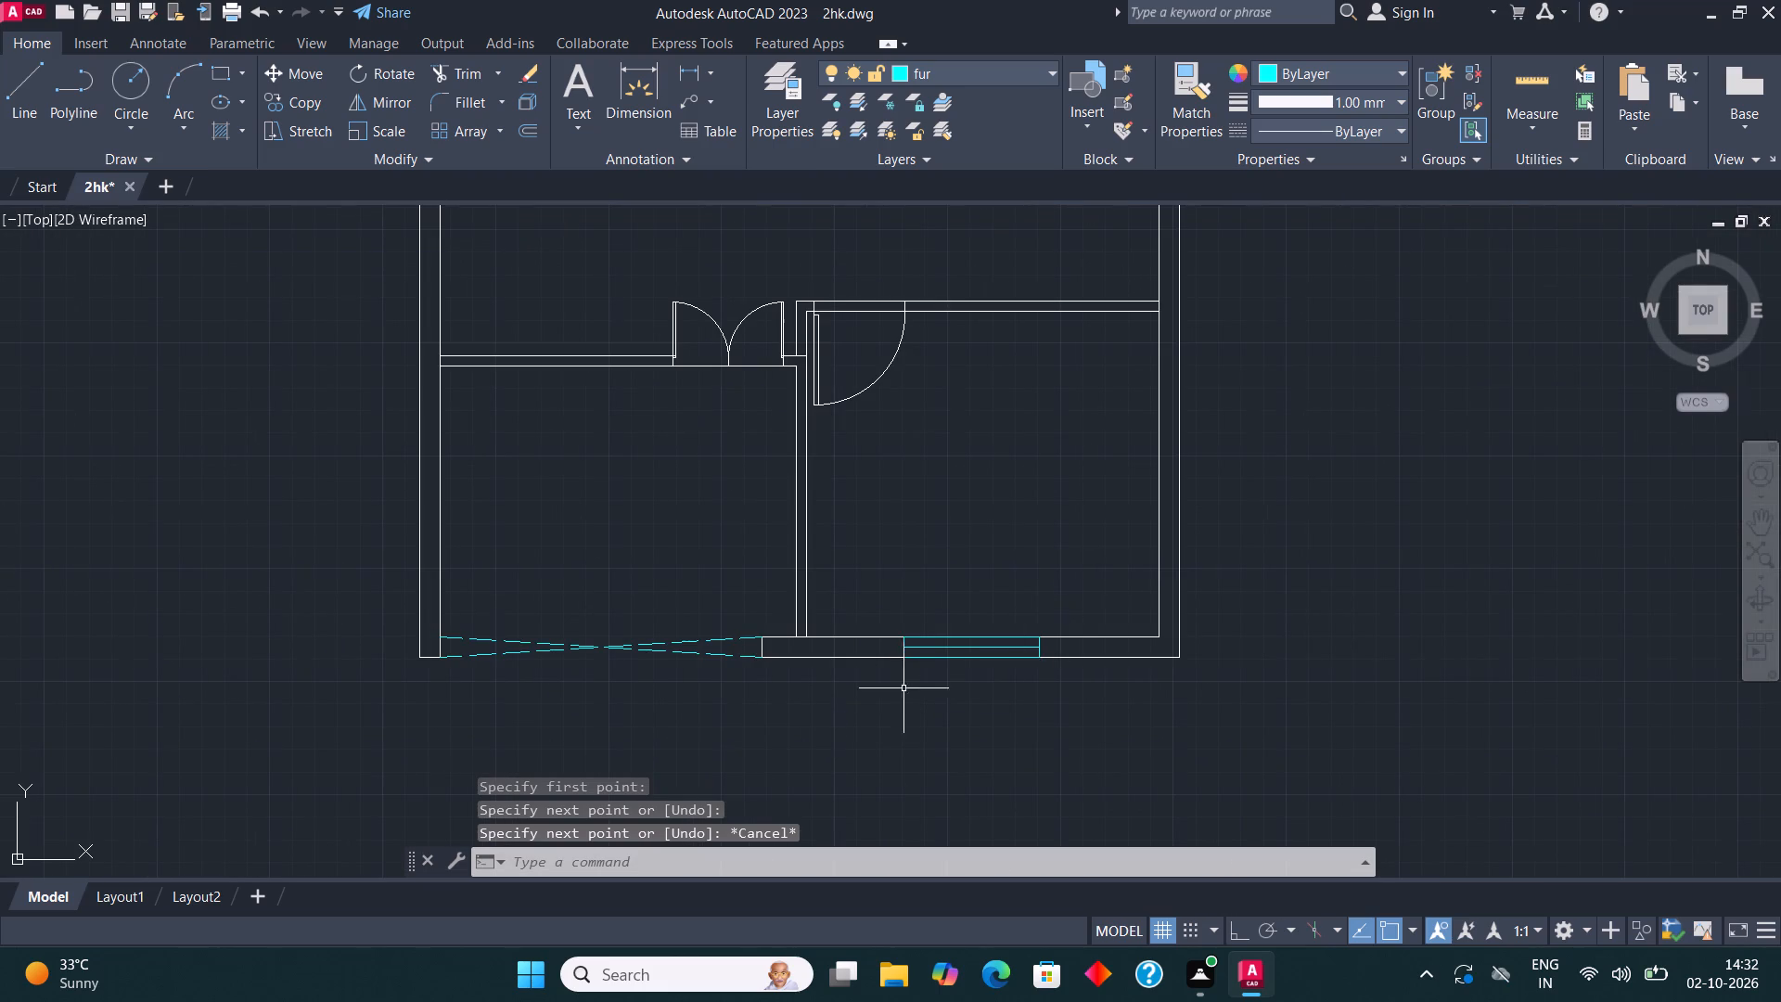
pyautogui.click(889, 679)
pyautogui.click(1078, 624)
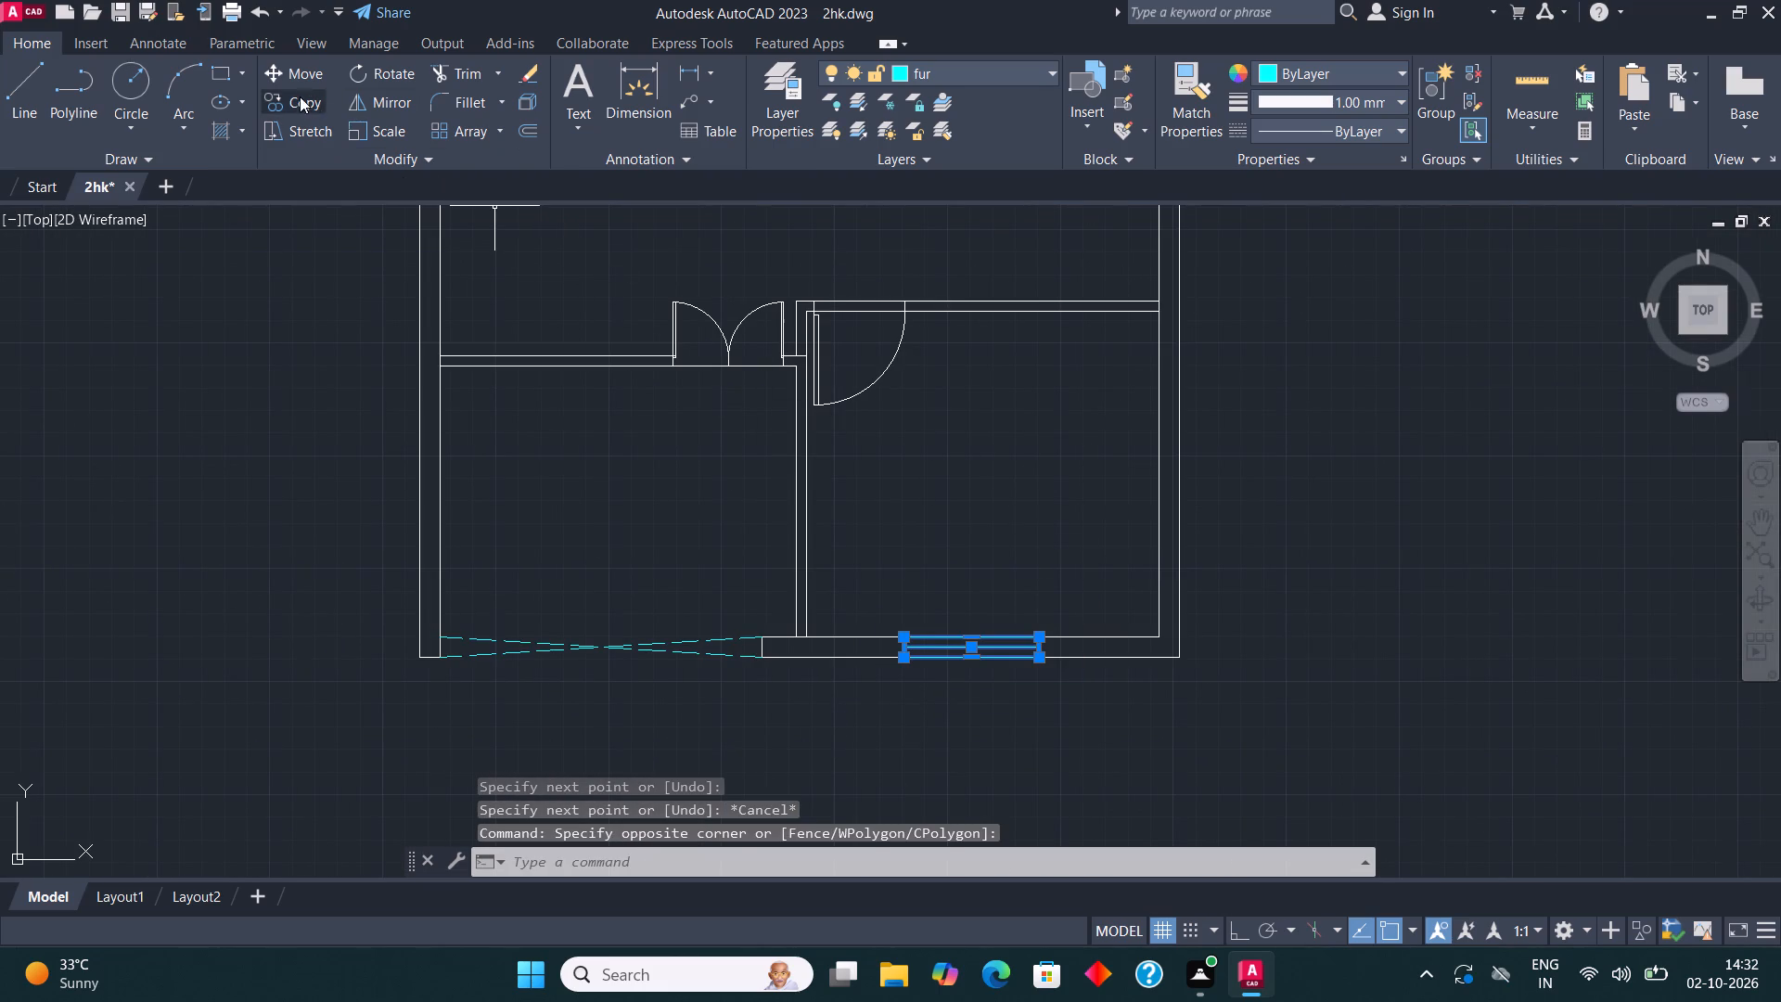
pyautogui.click(300, 96)
pyautogui.click(1006, 661)
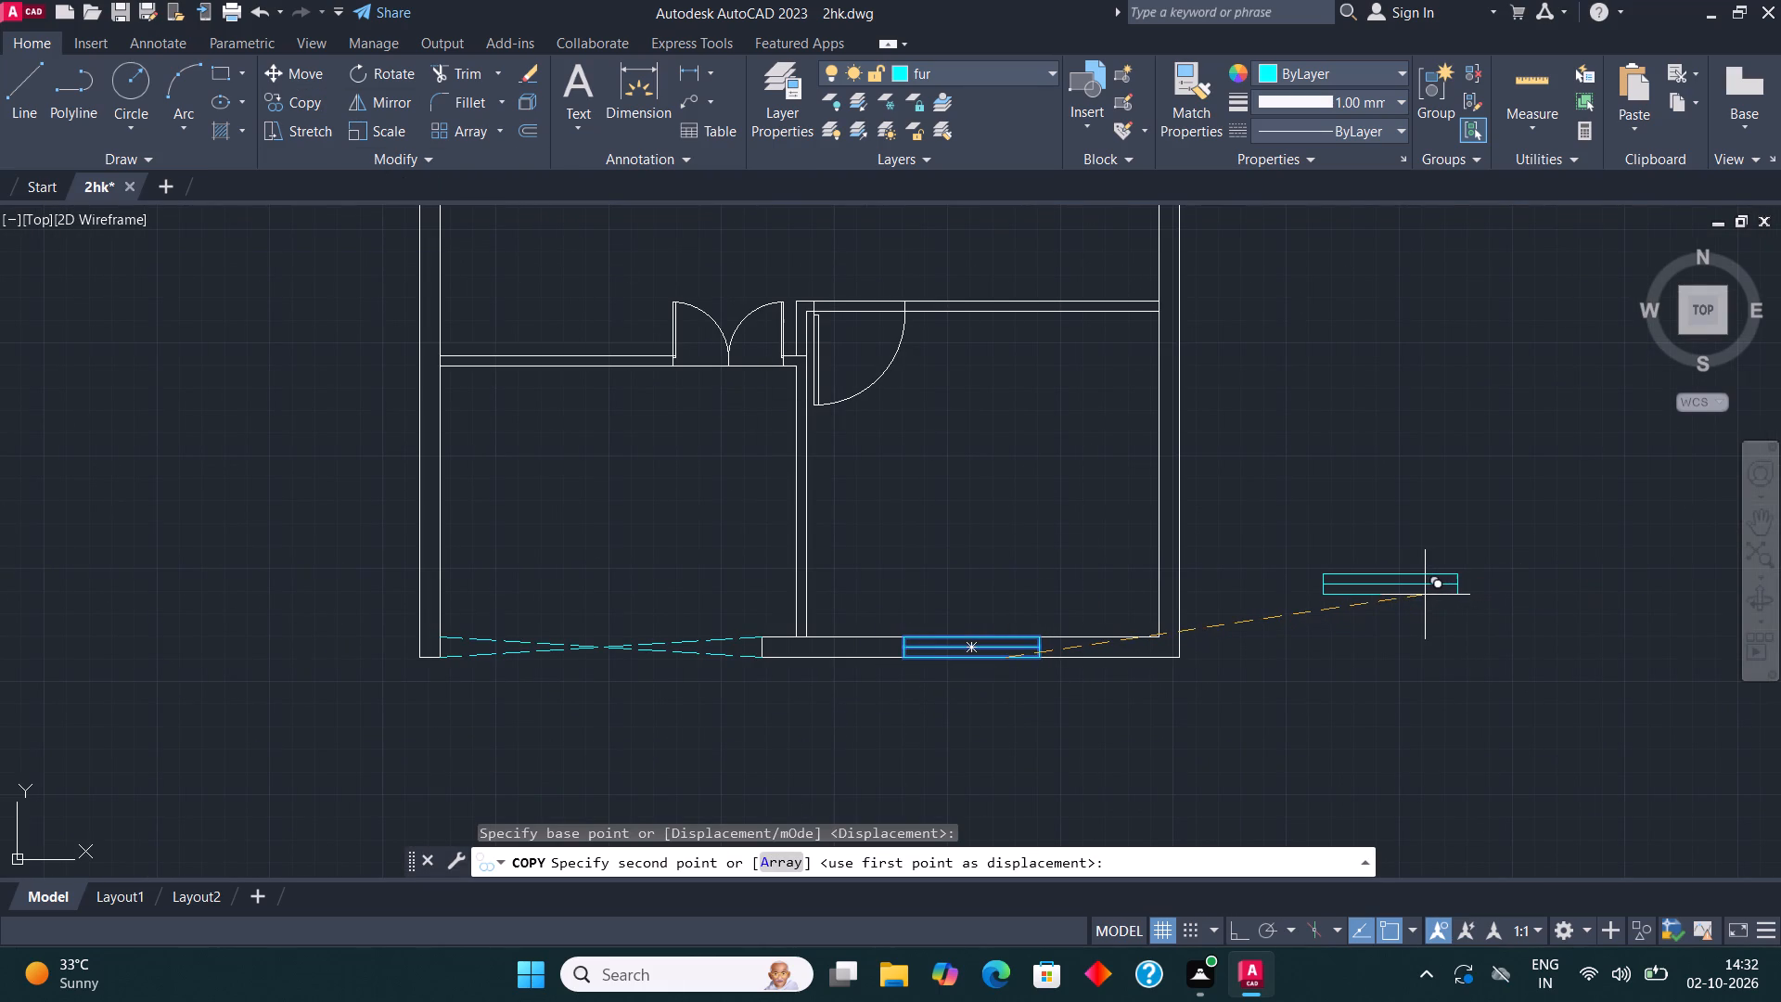
pyautogui.click(1425, 595)
pyautogui.moveTo(1425, 601); pyautogui.dragTo(1223, 634, button='middle')
pyautogui.press('Escape')
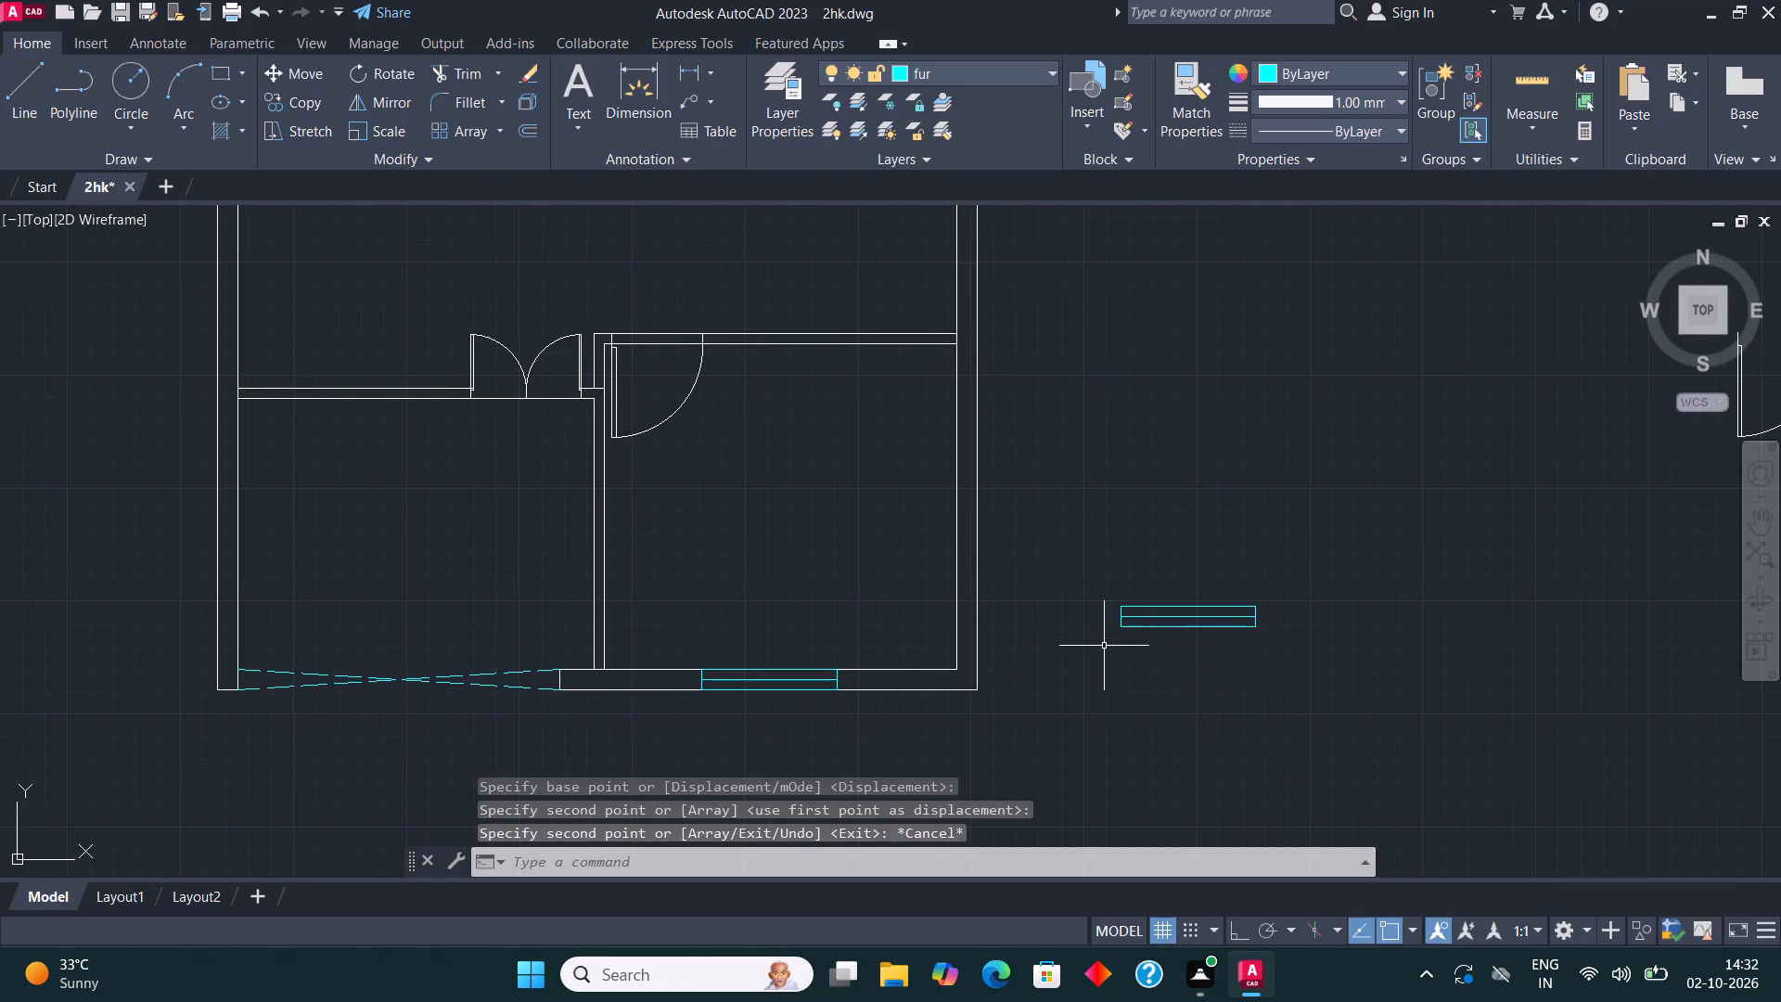
# Rotate the spare window copy a quarter turn with Ortho on so it stands vertical.
pyautogui.click(1093, 660)
pyautogui.click(1345, 563)
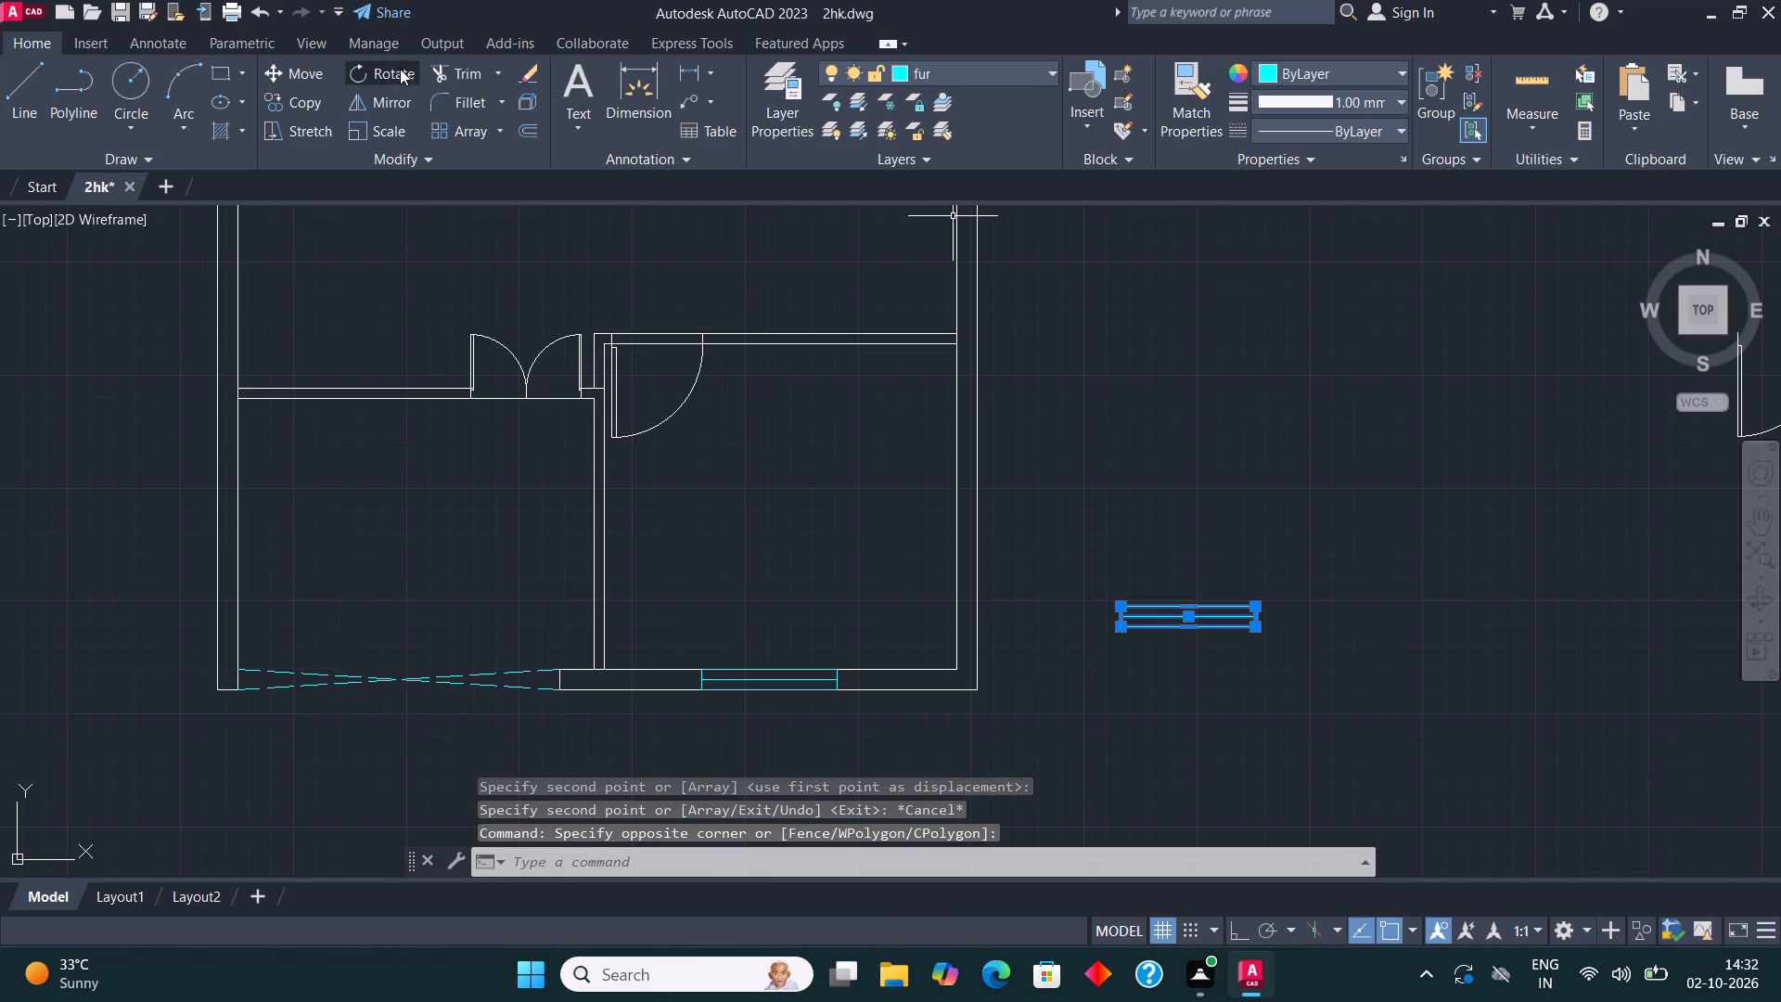
pyautogui.click(400, 69)
pyautogui.click(1190, 645)
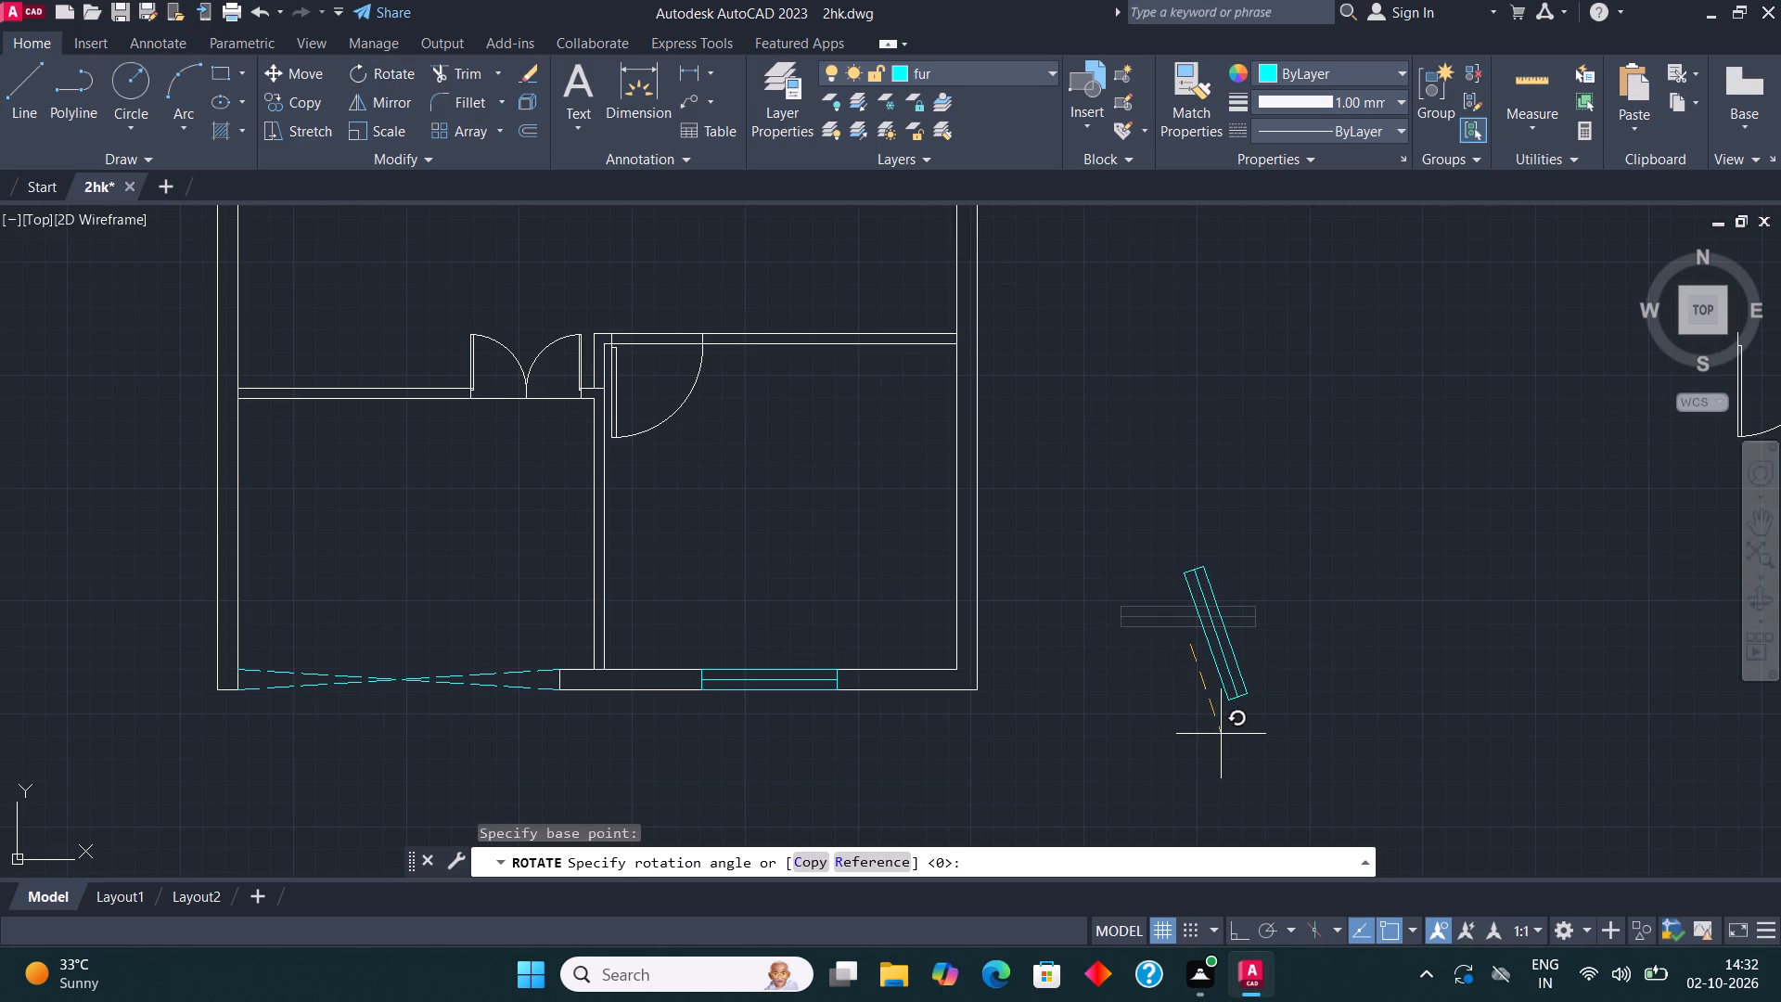
pyautogui.press('F8')
pyautogui.click(1219, 734)
# Copy the vertical window with Ortho off into the east wall, once at the southeast room and once at the northeast room.
pyautogui.click(1281, 767)
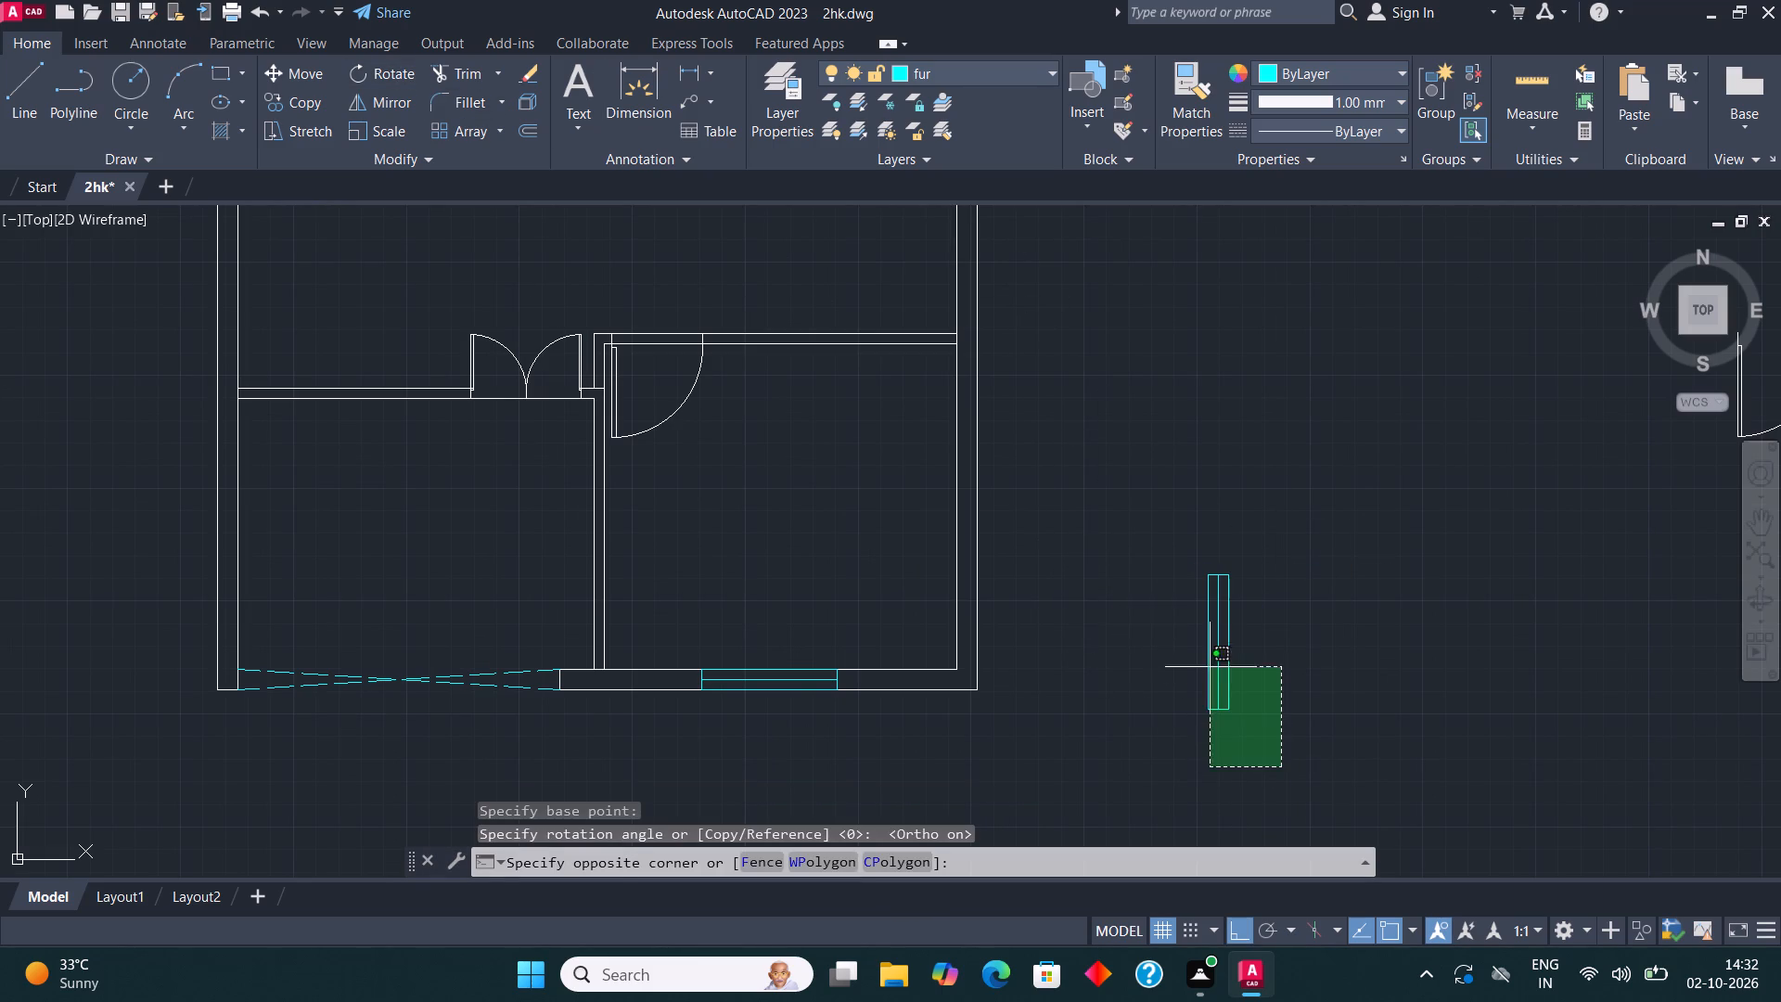
pyautogui.click(1150, 536)
pyautogui.click(327, 95)
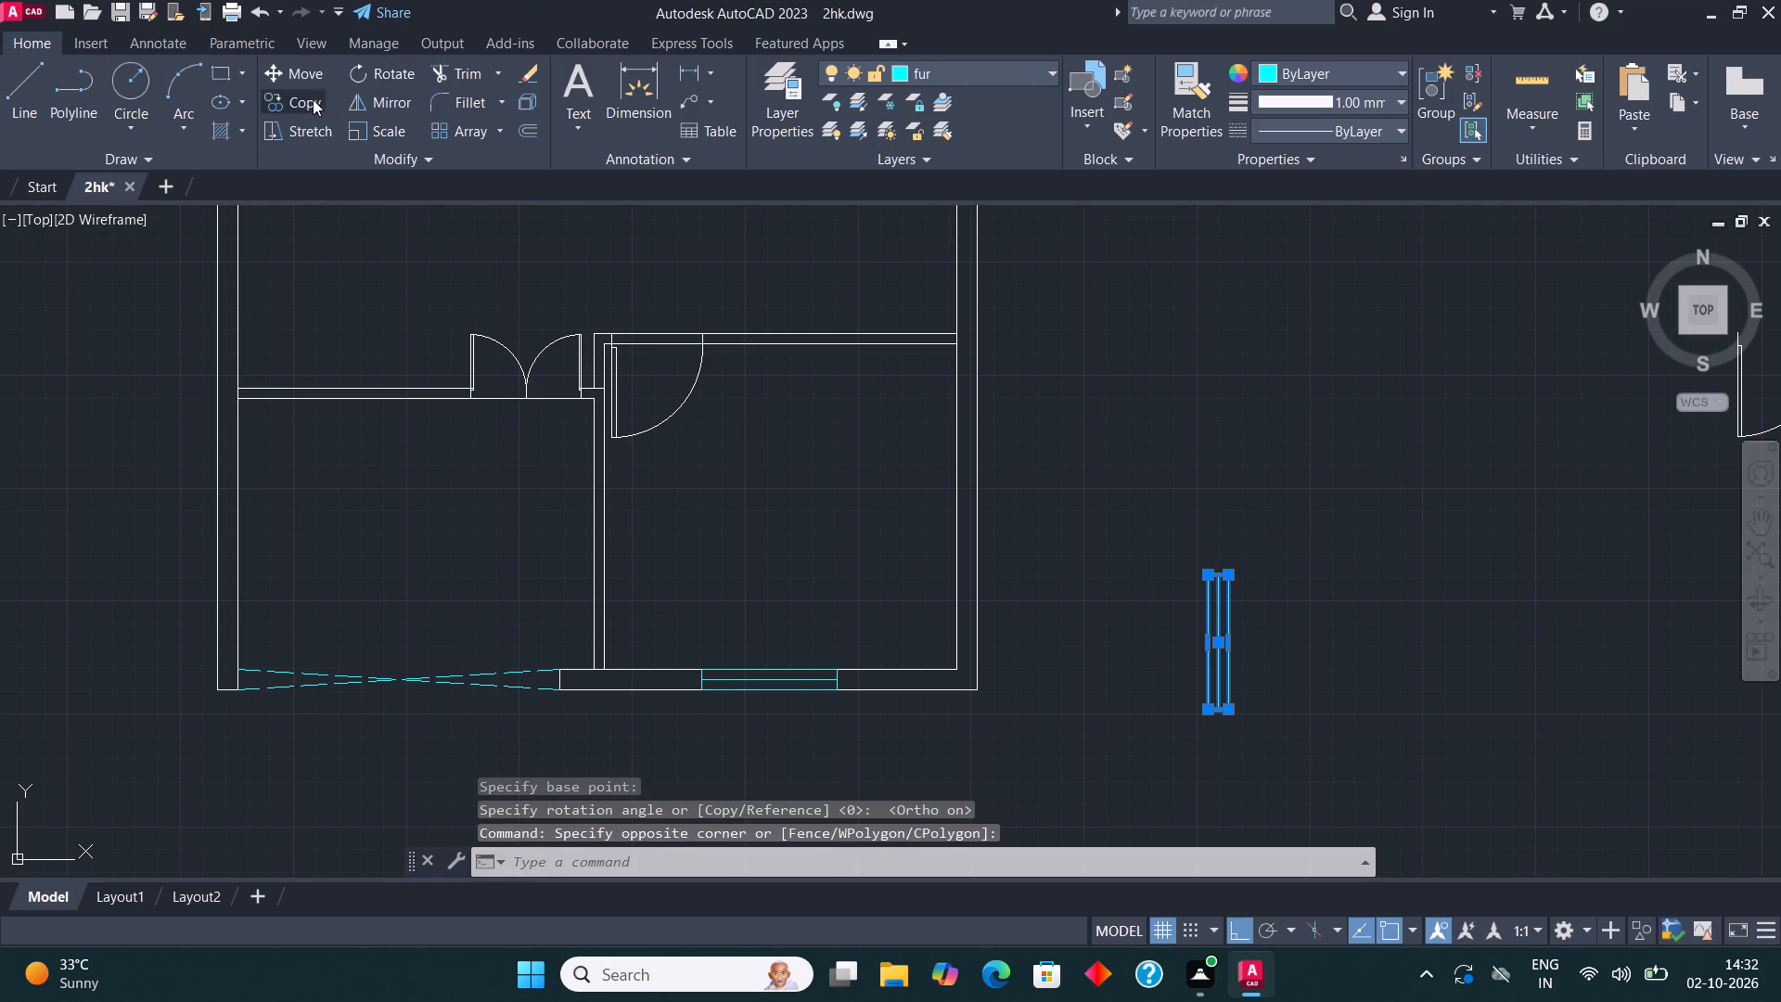
pyautogui.click(310, 101)
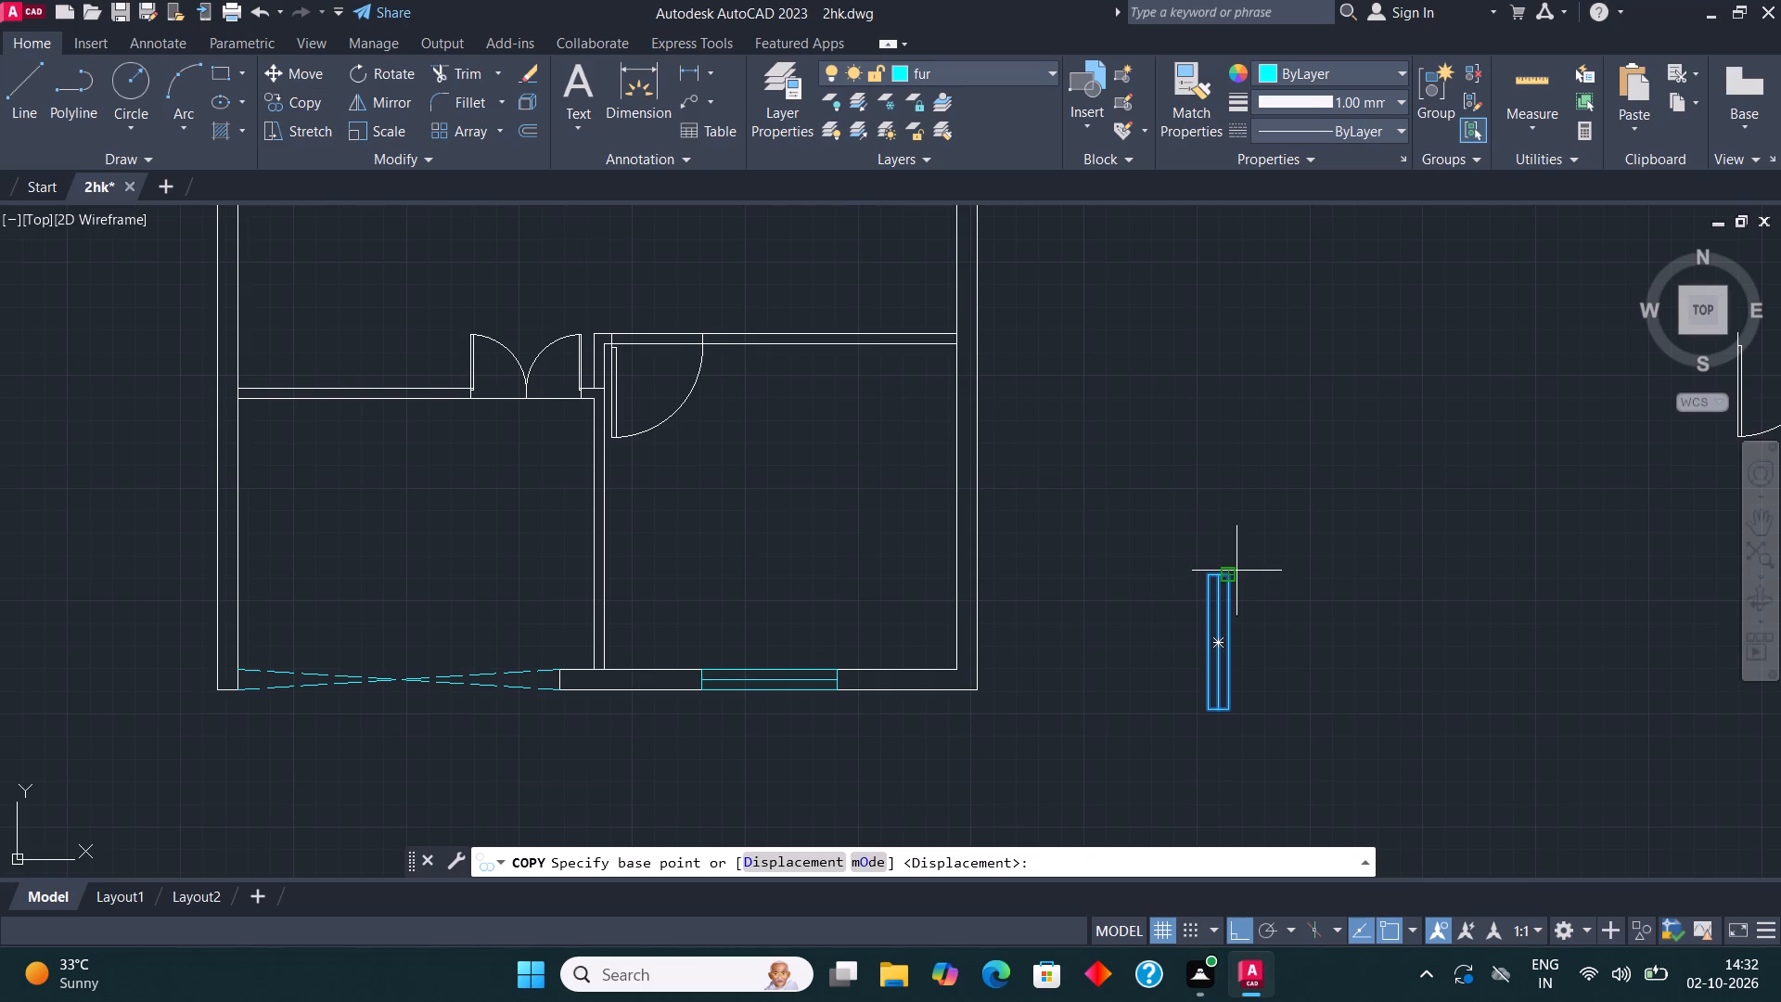
pyautogui.click(1236, 571)
pyautogui.press('F8')
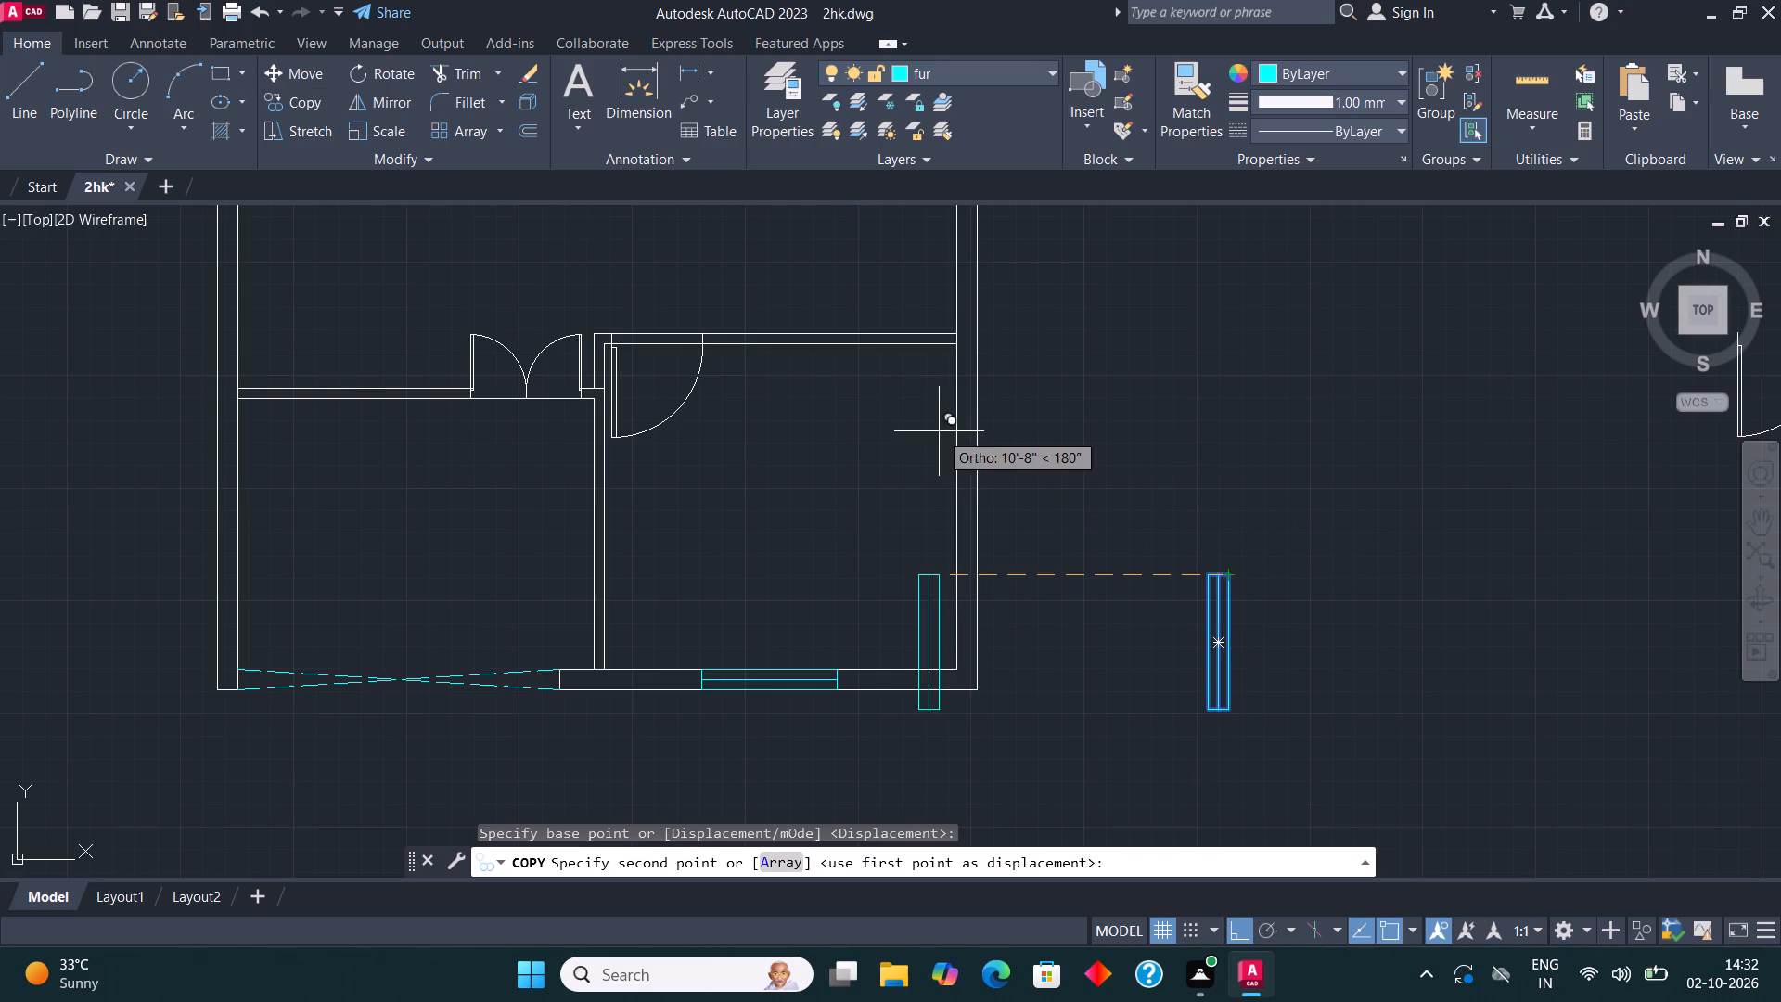
pyautogui.scroll(2, 972, 458)
pyautogui.click(975, 413)
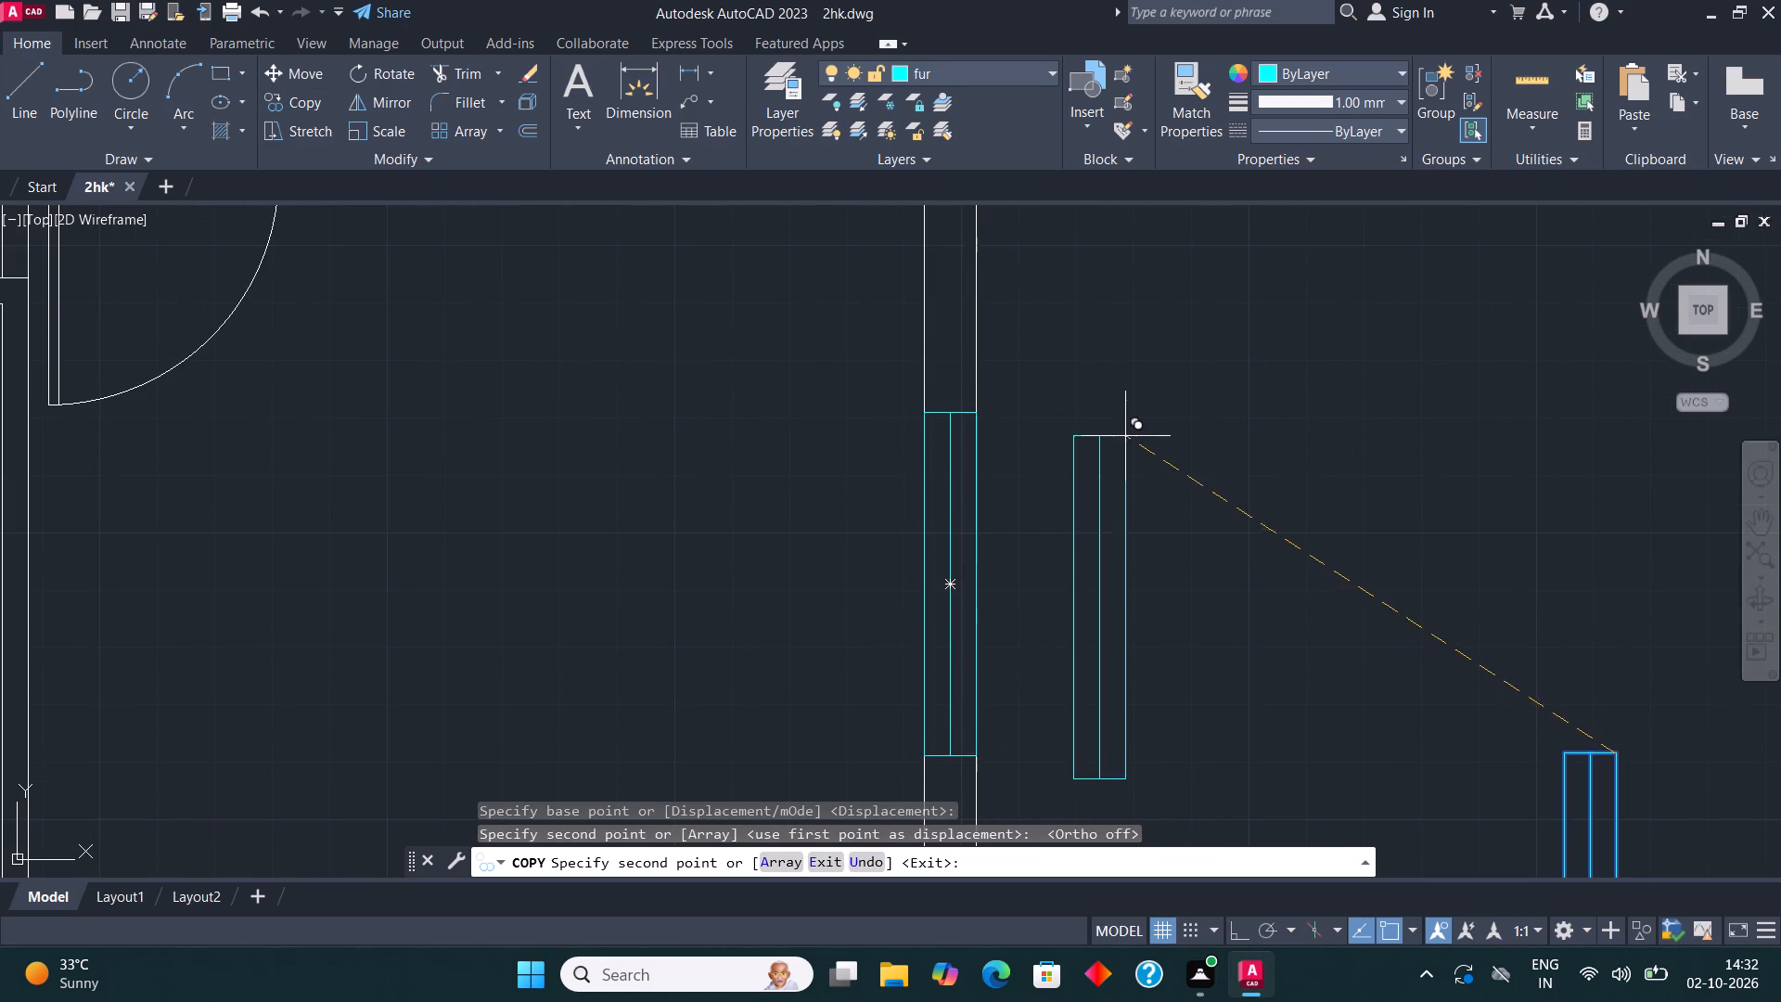
pyautogui.scroll(-3, 1108, 466)
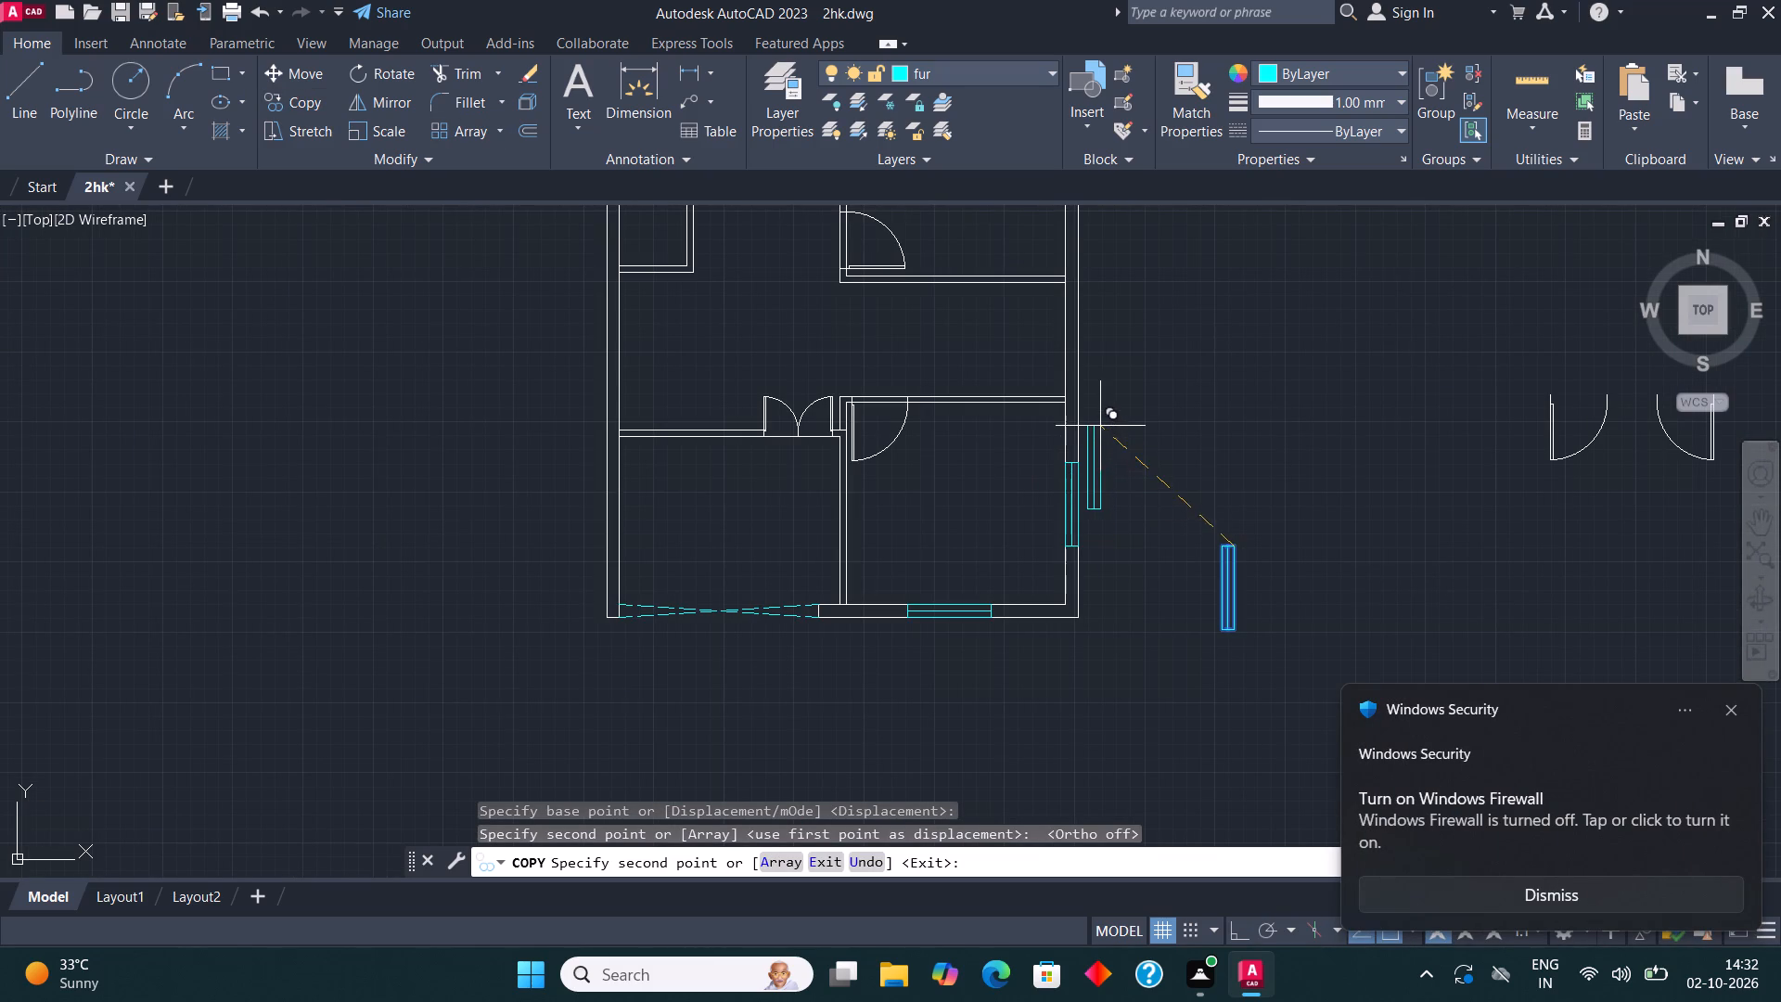
pyautogui.moveTo(1104, 409); pyautogui.dragTo(1037, 601, button='middle')
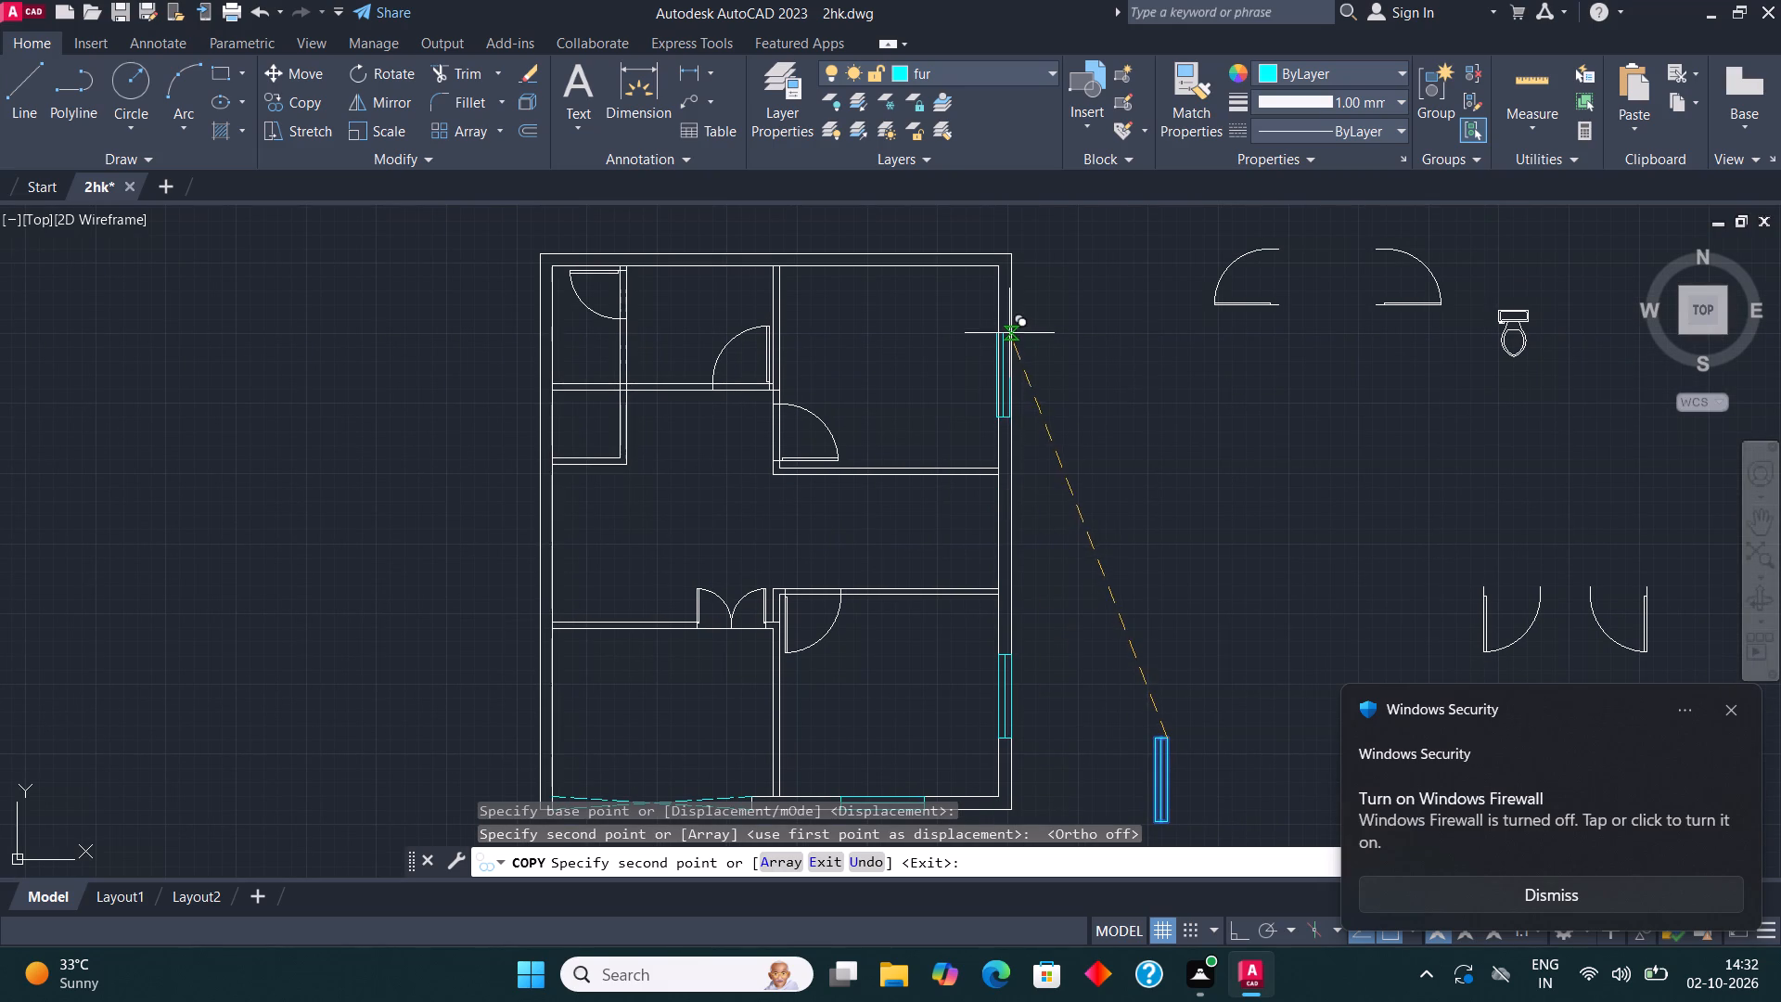
pyautogui.click(1009, 329)
# Place another copy of the vertical window in the west wall of the central hall.
pyautogui.scroll(-1, 1177, 352)
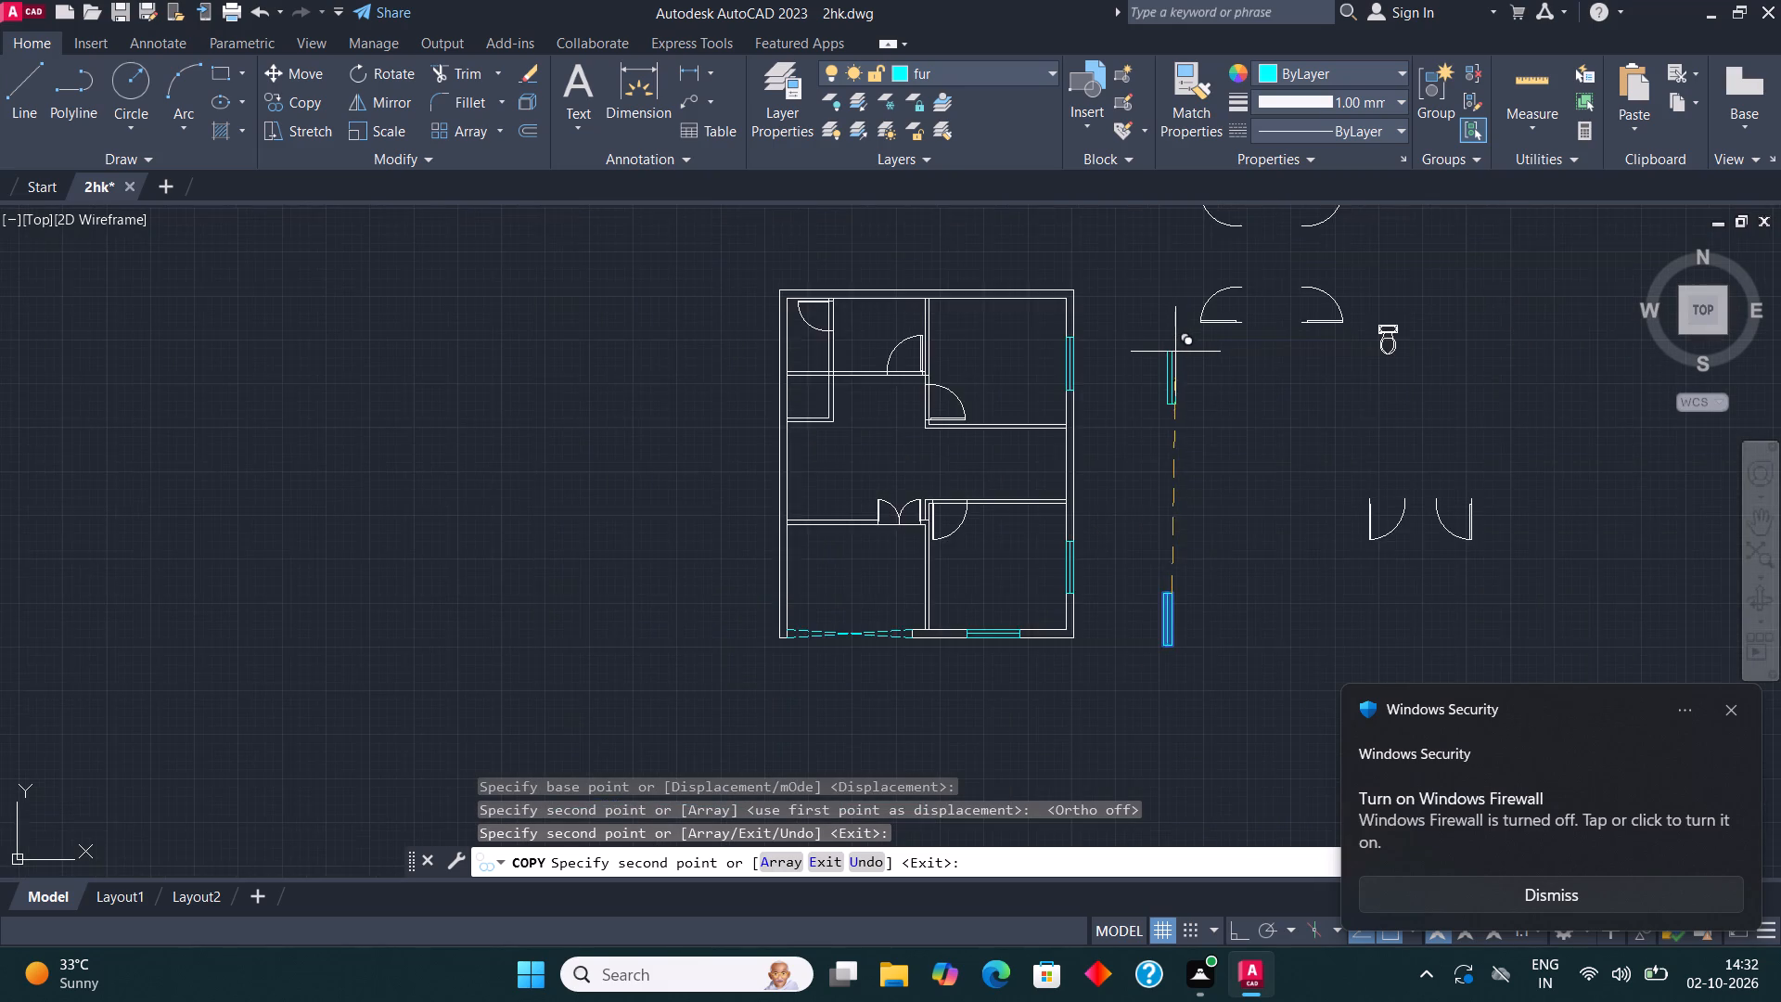
pyautogui.scroll(-1, 1175, 352)
pyautogui.scroll(4, 922, 384)
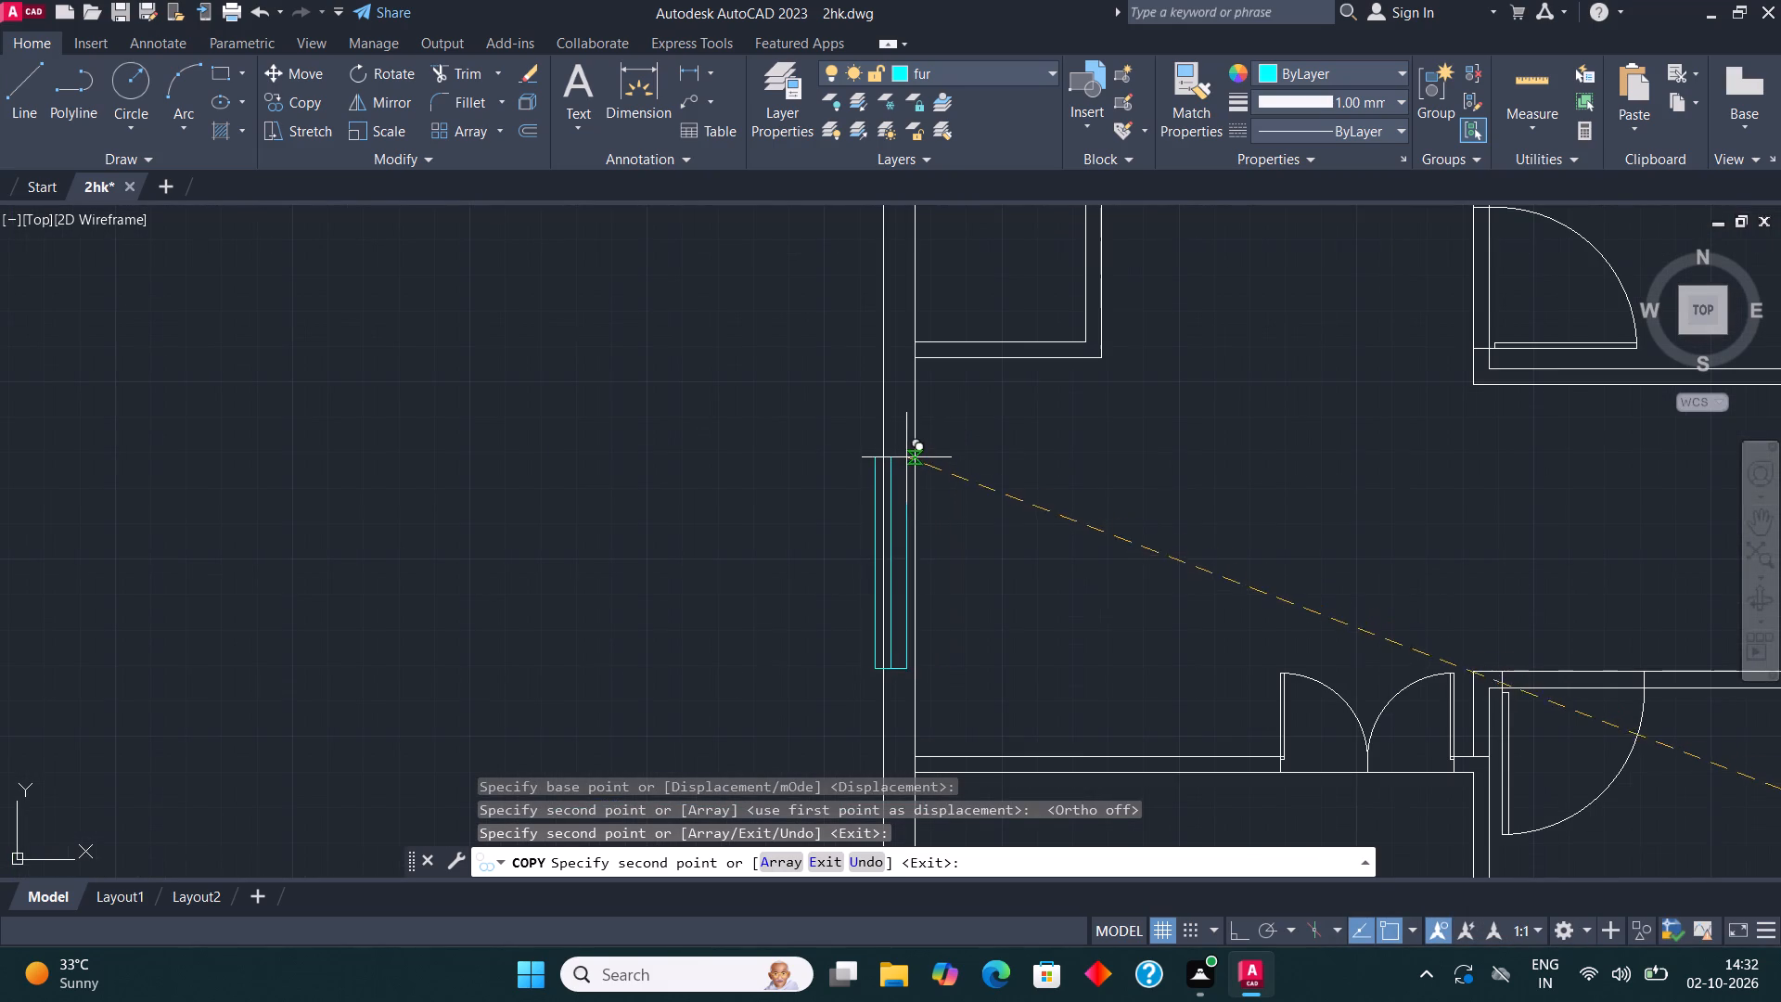
pyautogui.click(916, 447)
pyautogui.scroll(-3, 831, 445)
pyautogui.scroll(3, 1013, 463)
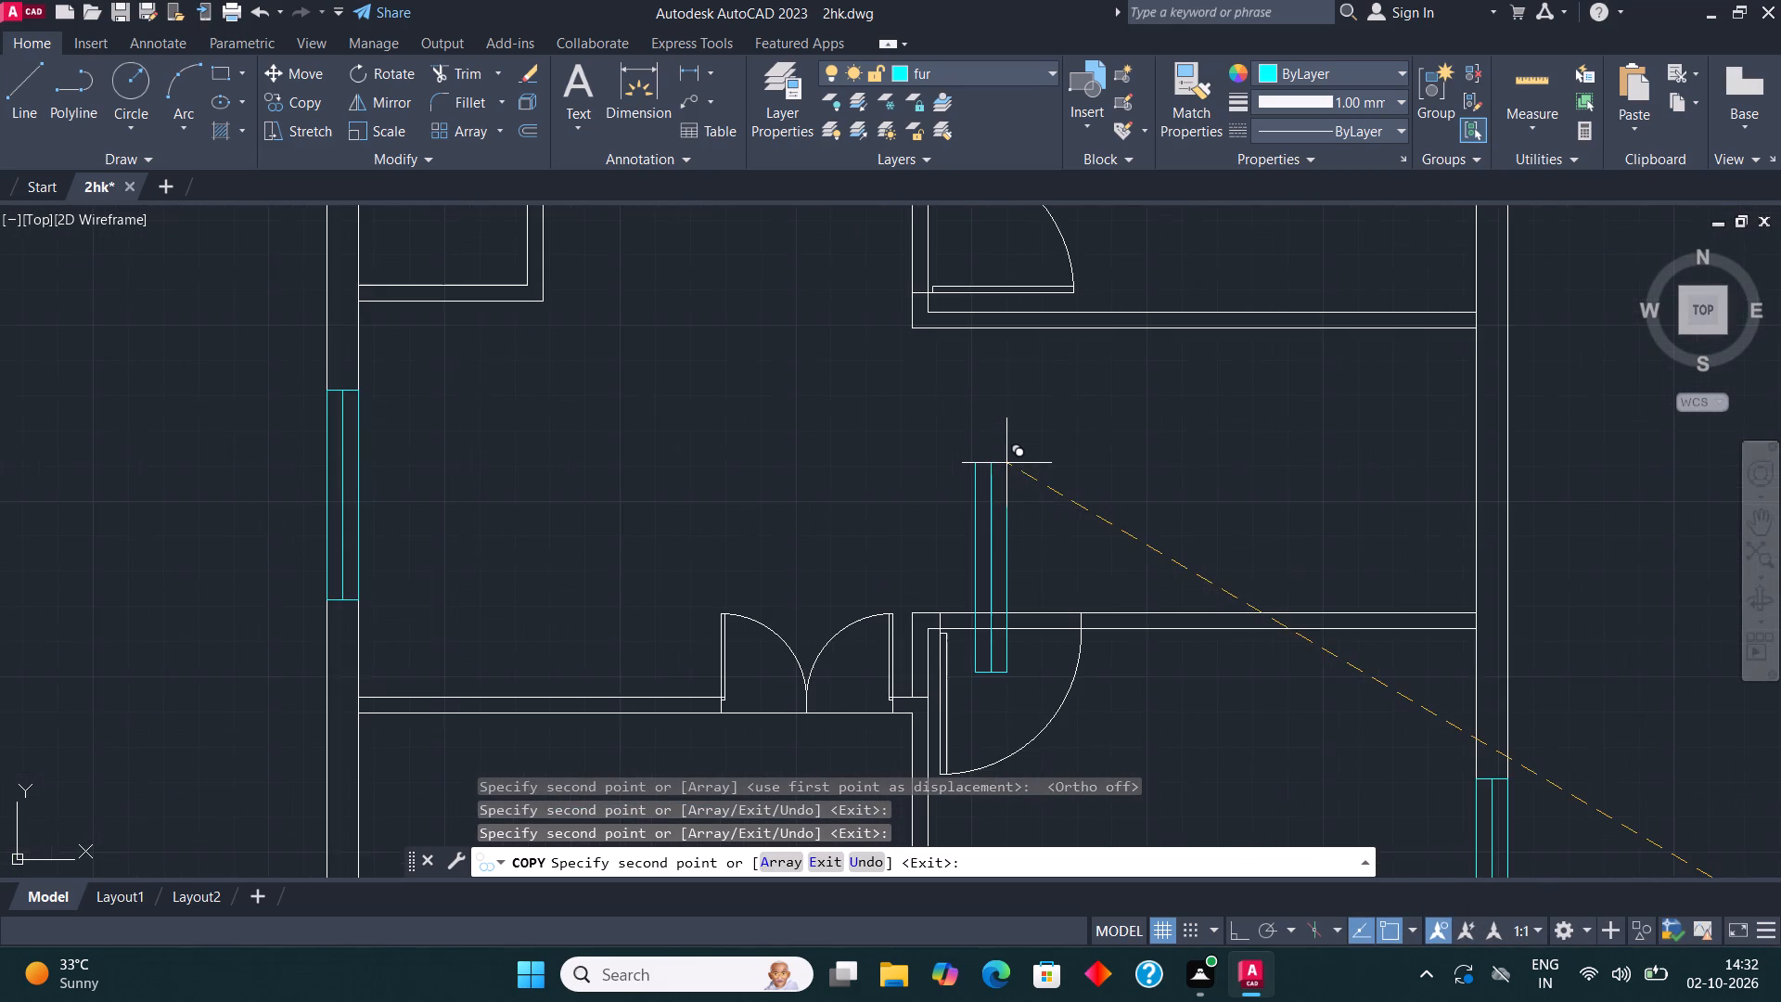
pyautogui.scroll(-2, 989, 468)
pyautogui.press('Escape')
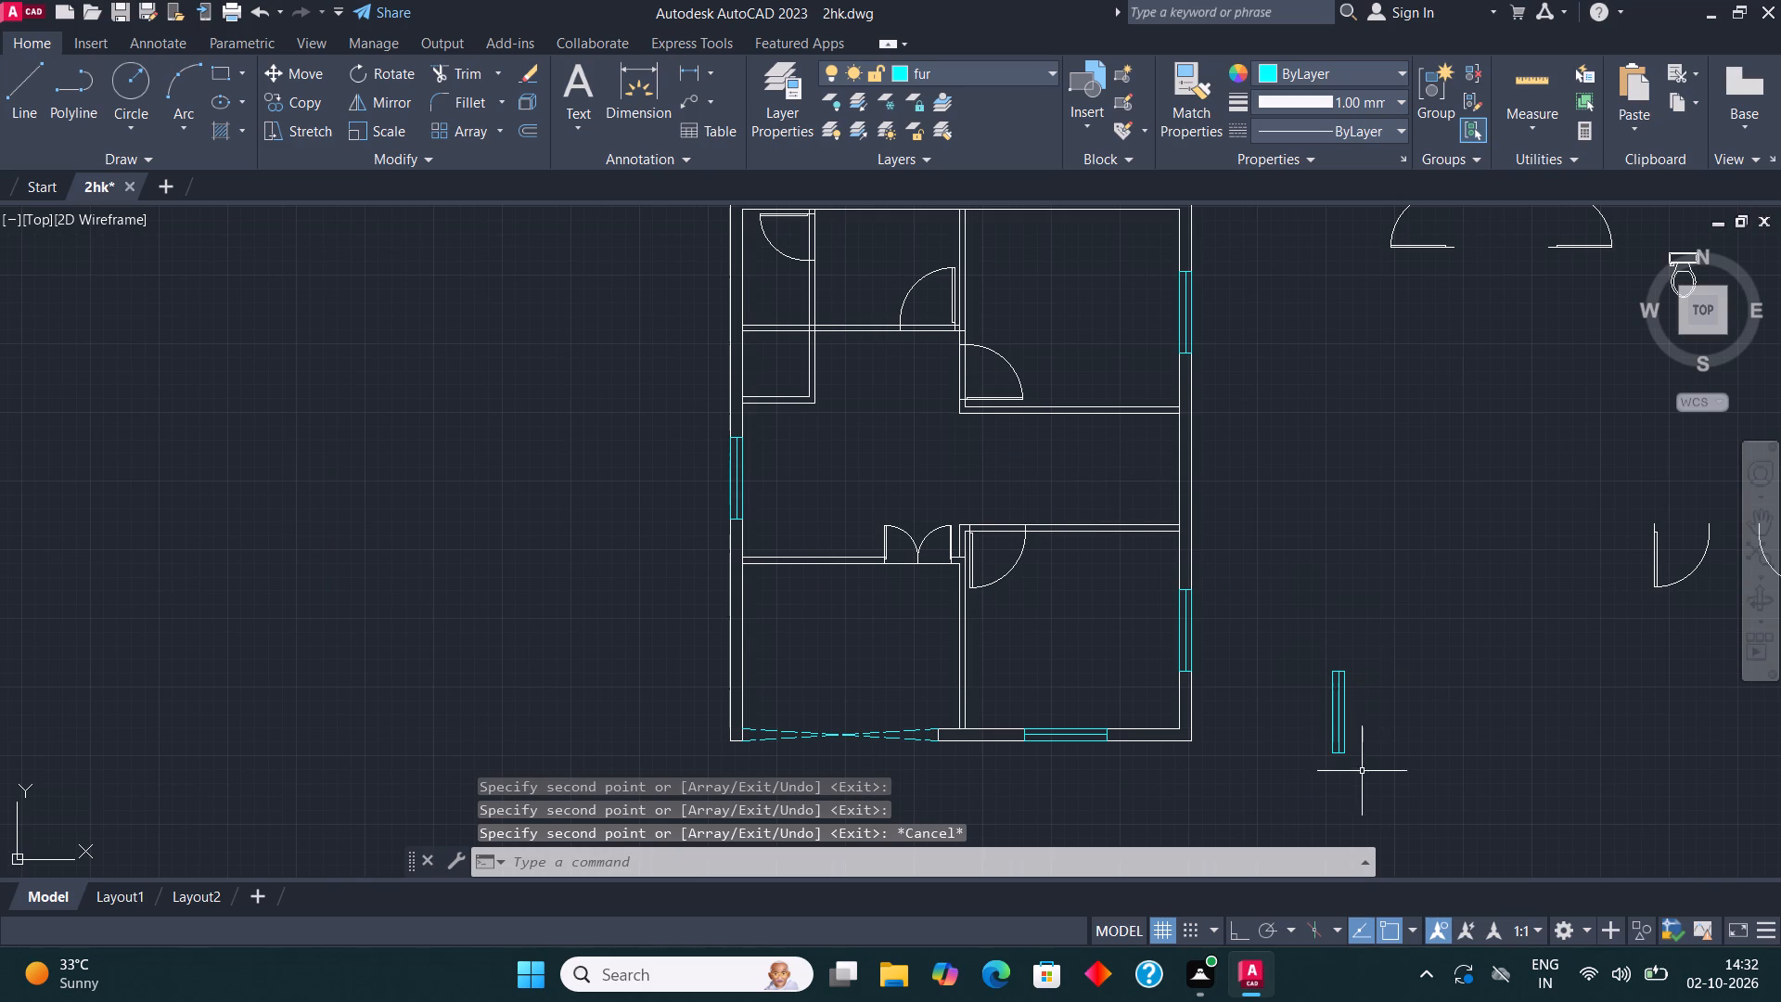
# Delete the spare vertical window lying outside the plan.
pyautogui.moveTo(1358, 766); pyautogui.dragTo(1221, 701, button='middle')
pyautogui.scroll(1, 1240, 696)
pyautogui.moveTo(1230, 705); pyautogui.dragTo(1198, 662)
pyautogui.click(1077, 470)
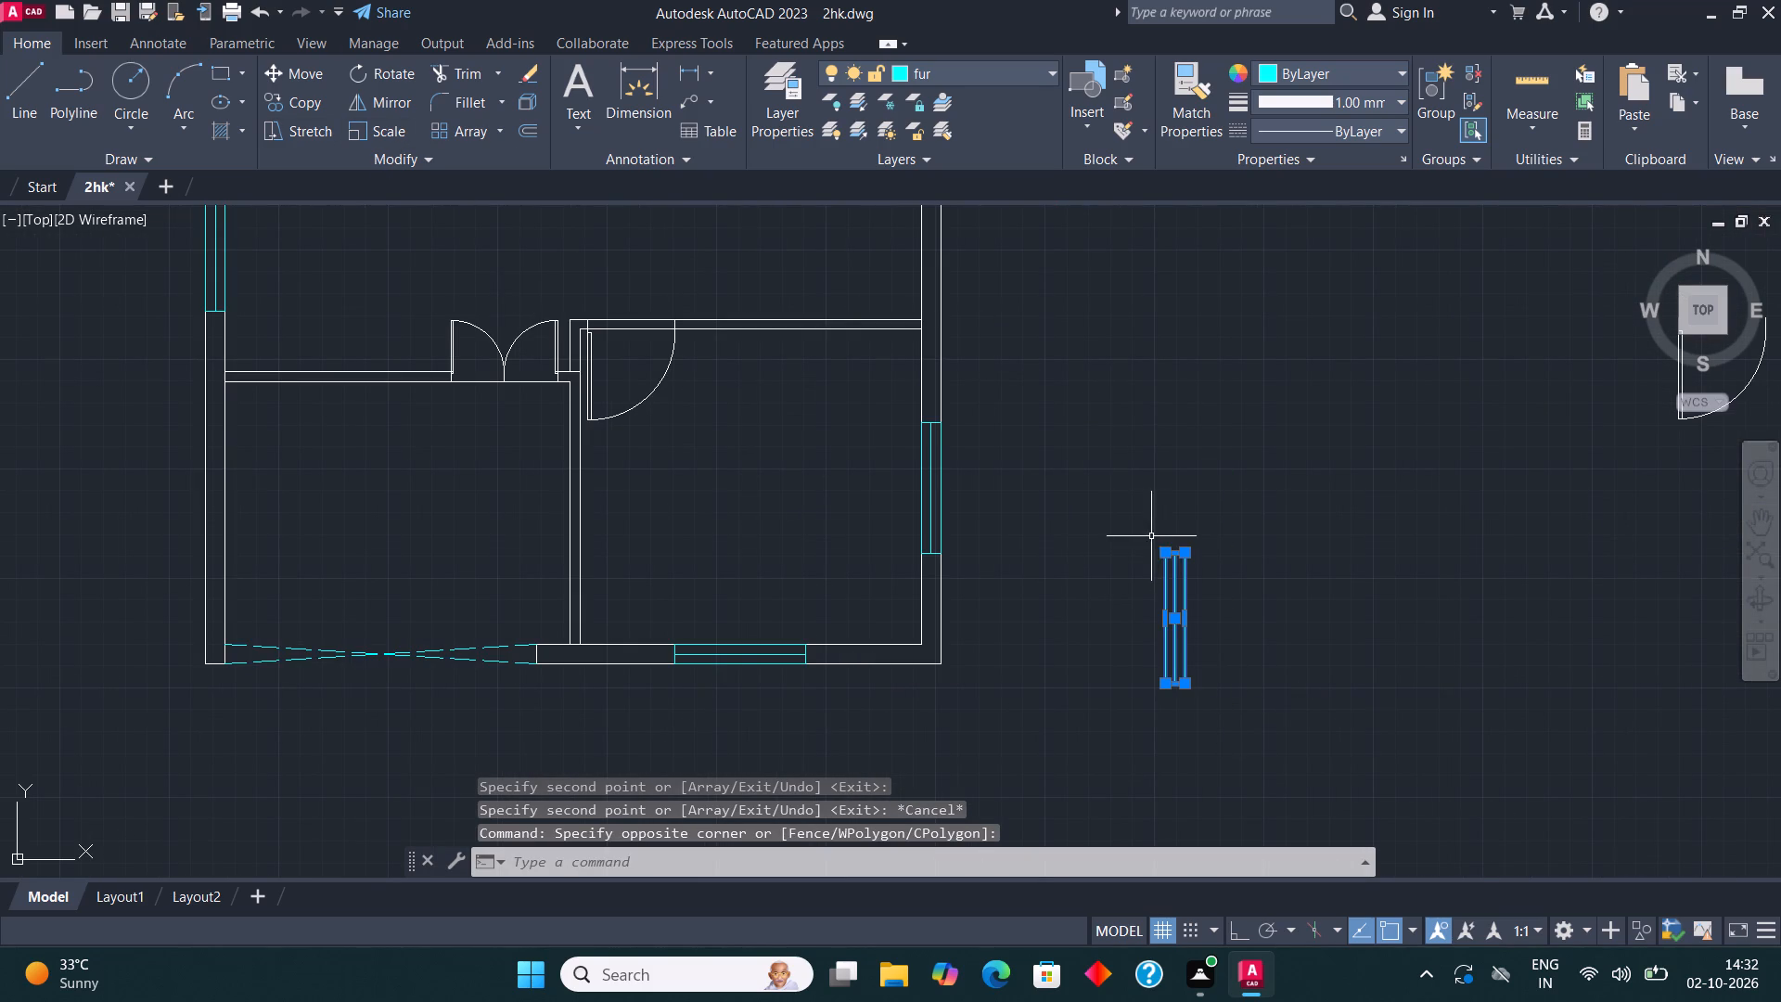
pyautogui.press('Delete')
# Draw a shorter wall-thickness window rectangle in the east wall, between the northeast and southeast rooms.
pyautogui.moveTo(1077, 563); pyautogui.dragTo(1154, 603, button='middle')
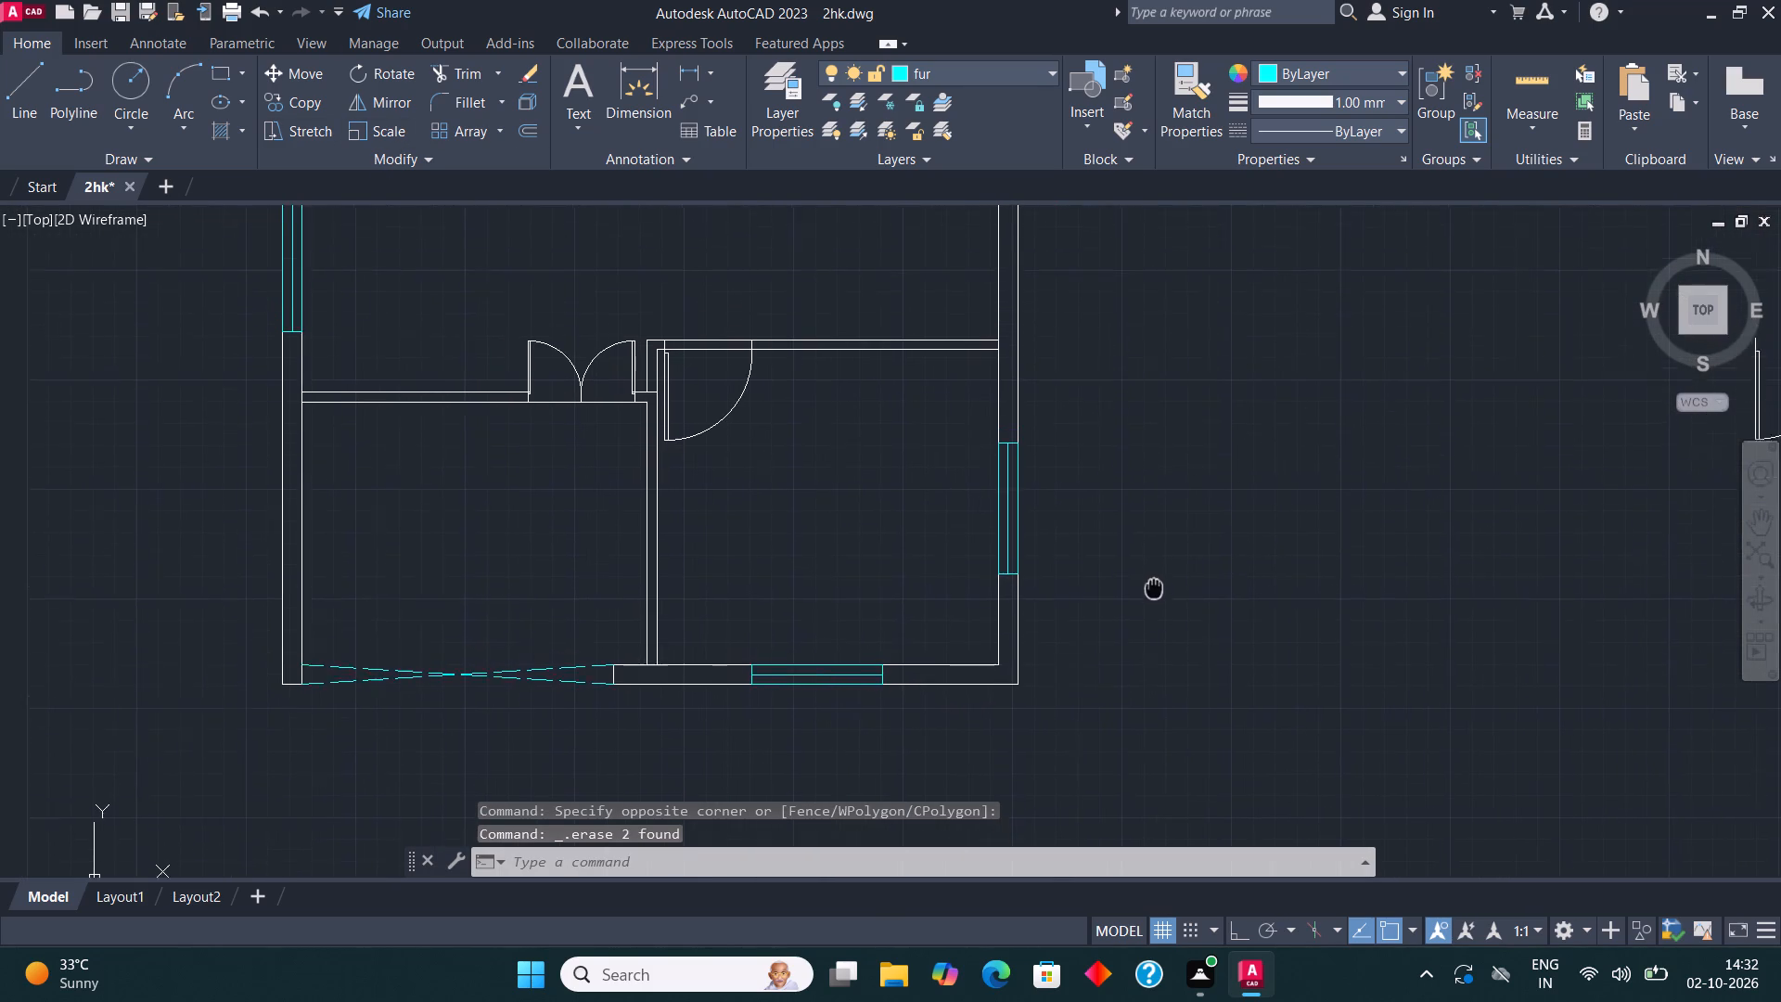
pyautogui.moveTo(1154, 603); pyautogui.dragTo(1133, 730, button='middle')
pyautogui.moveTo(1080, 474); pyautogui.dragTo(1083, 554, button='middle')
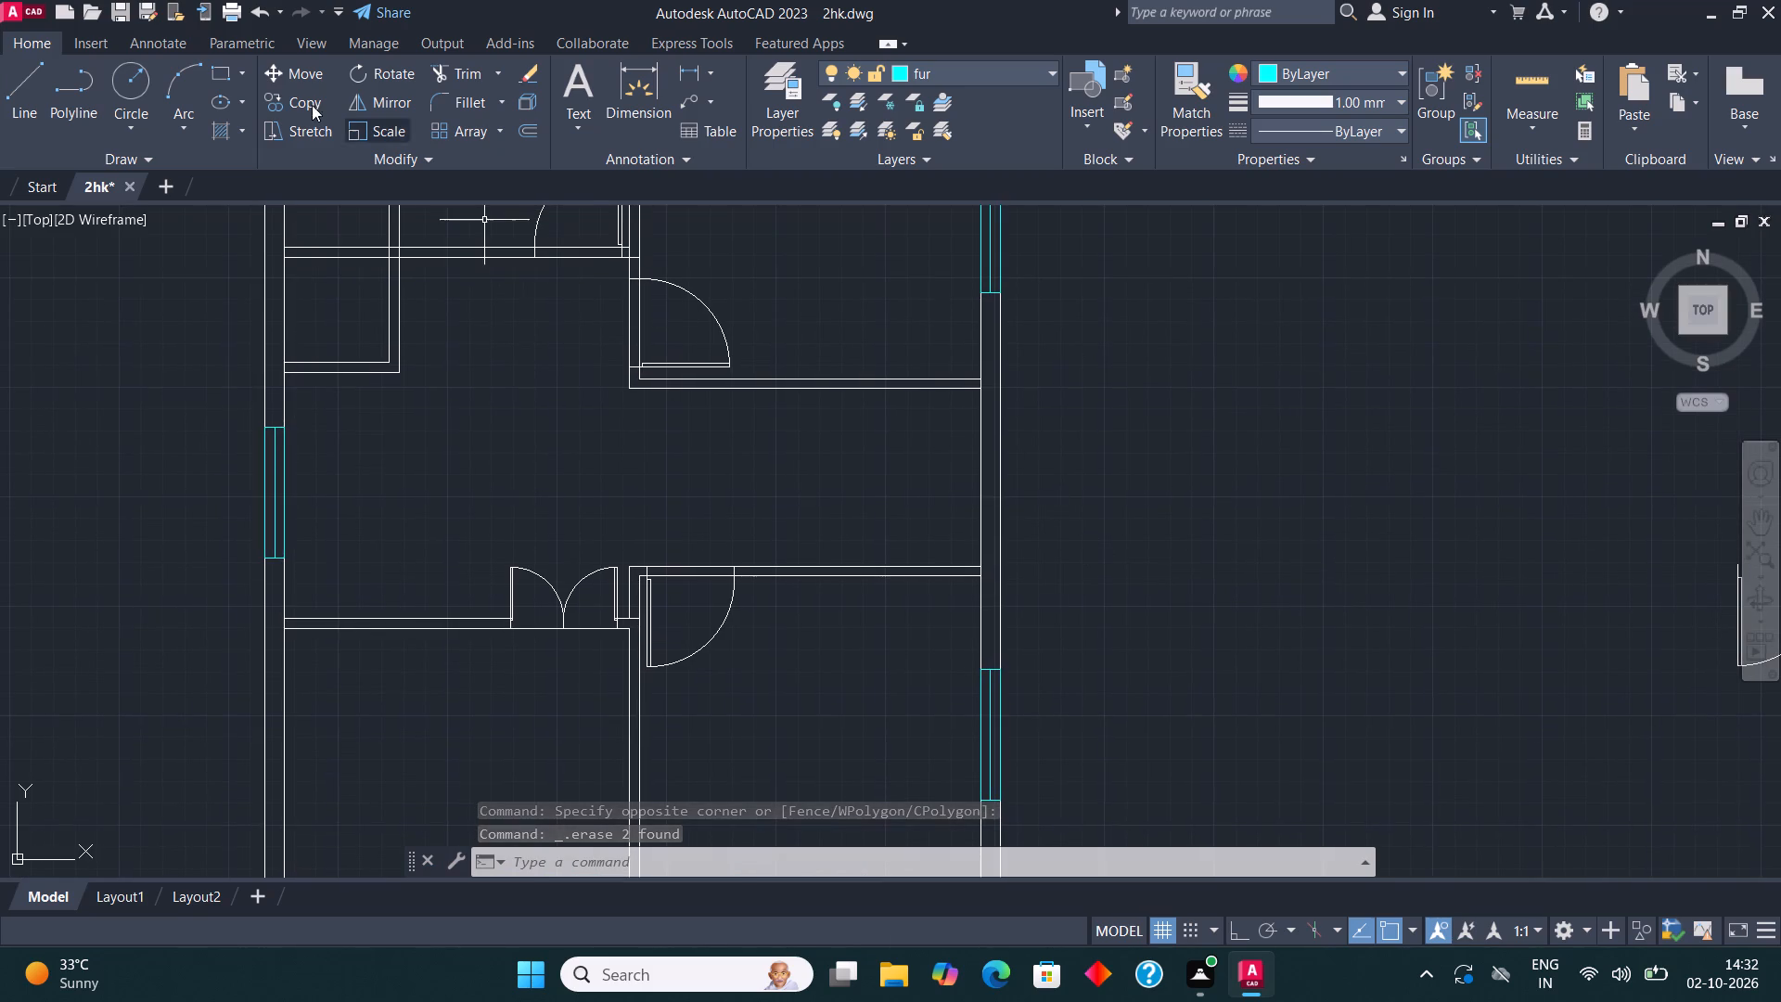
pyautogui.click(217, 68)
pyautogui.moveTo(1123, 436); pyautogui.dragTo(1123, 471, button='middle')
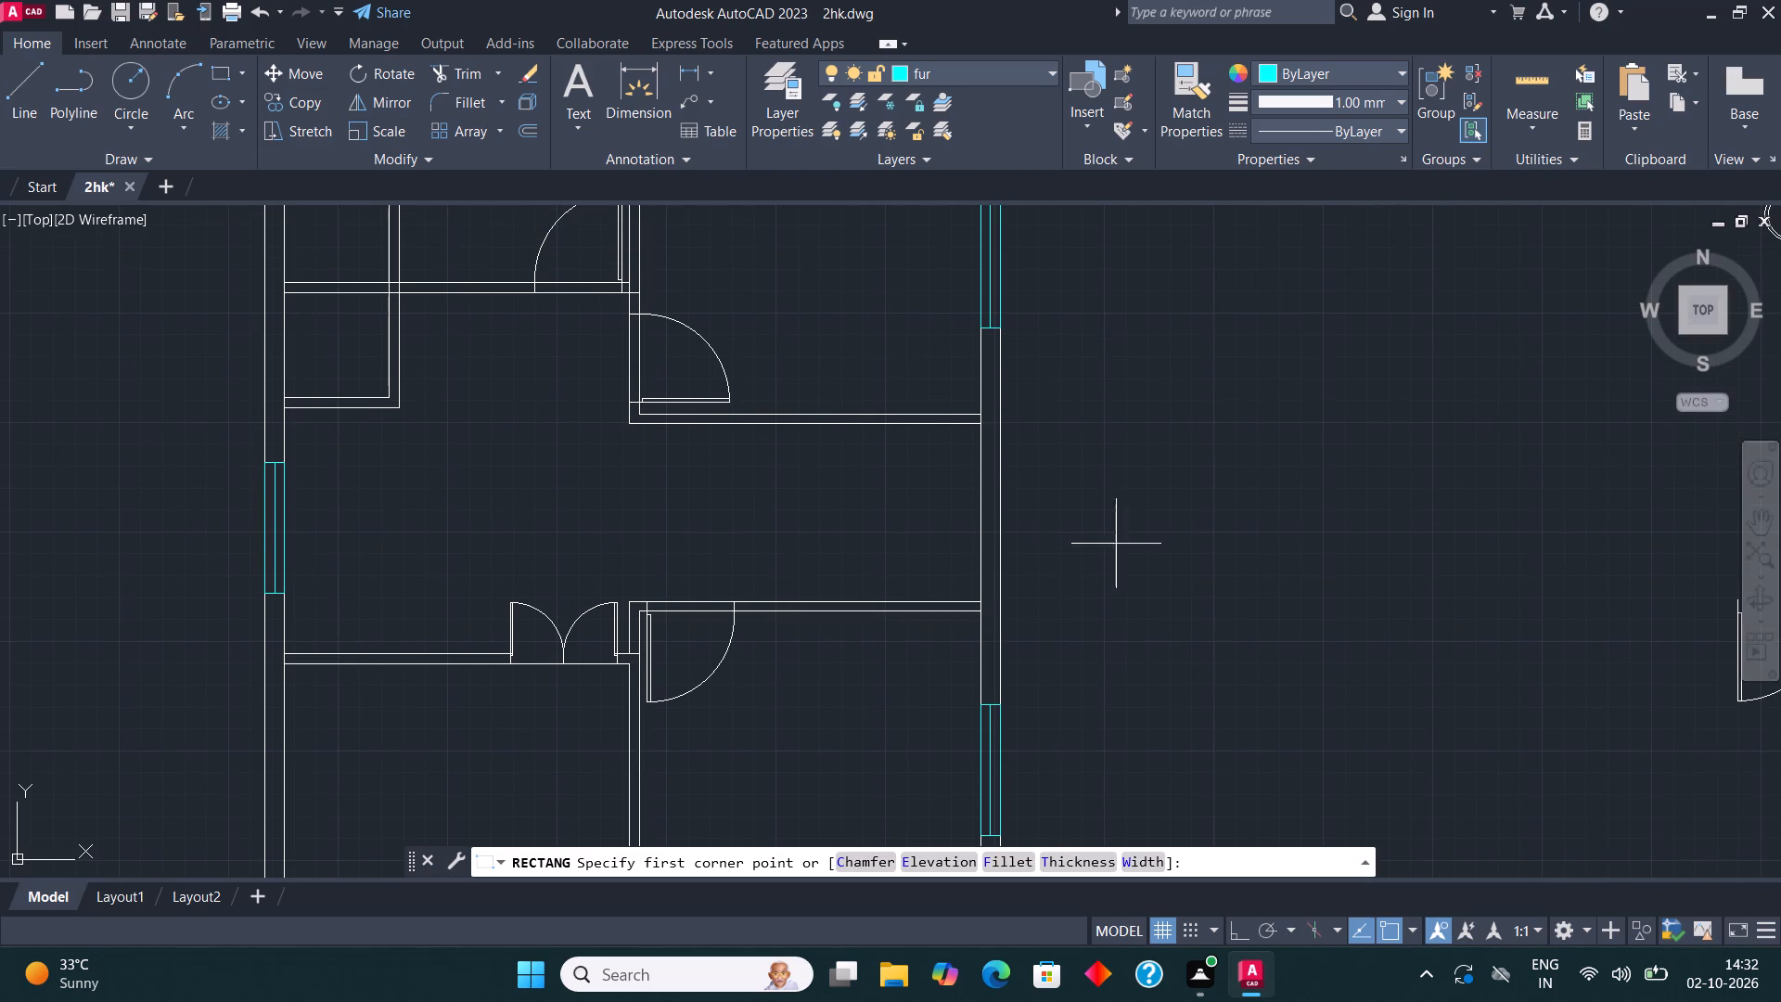
pyautogui.scroll(1, 1038, 559)
pyautogui.click(946, 555)
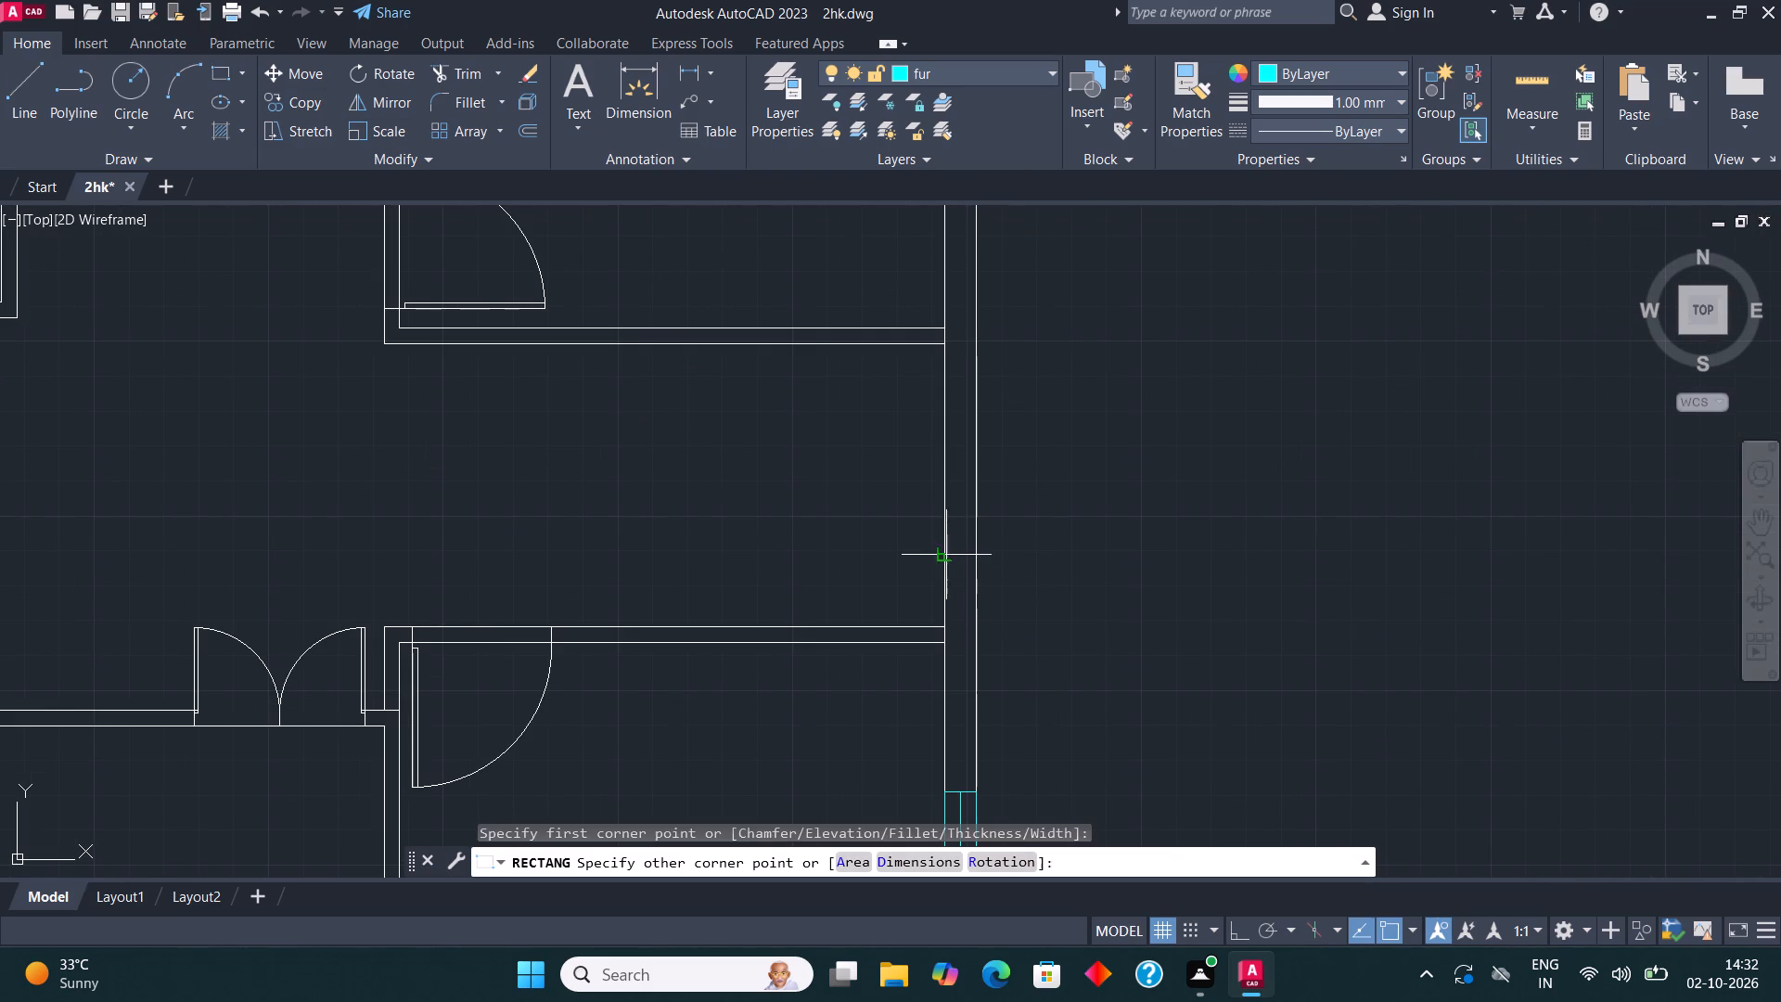
pyautogui.click(976, 413)
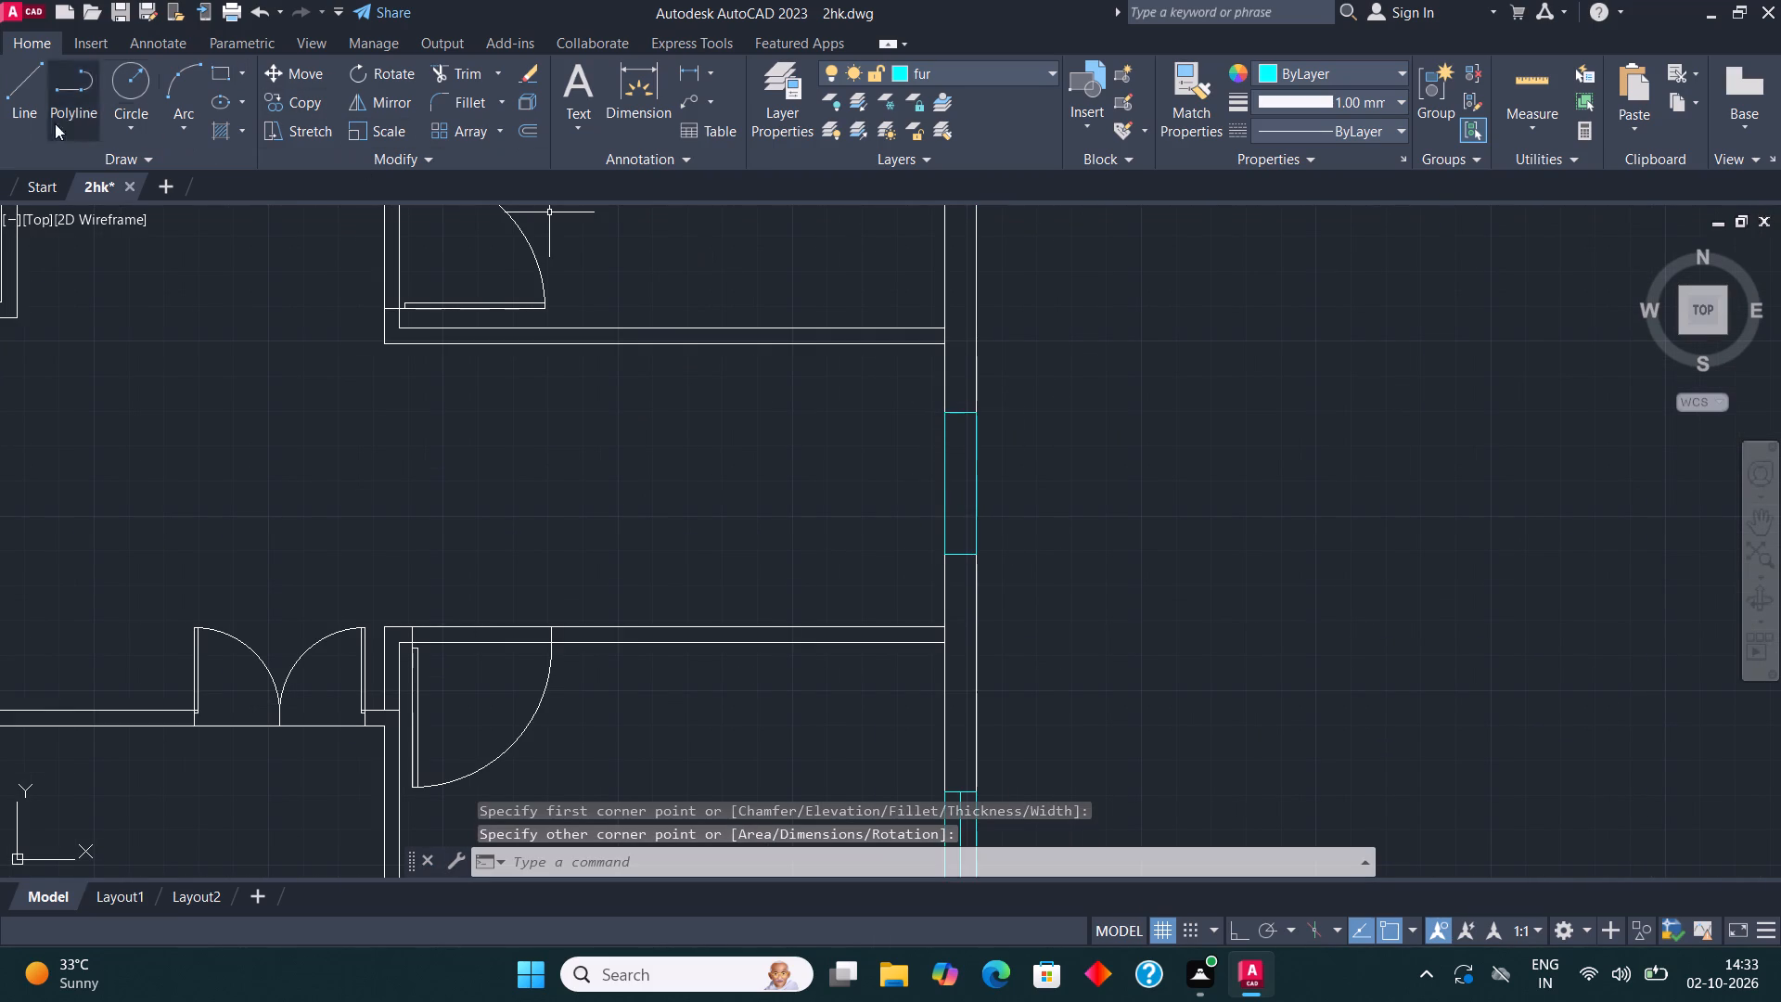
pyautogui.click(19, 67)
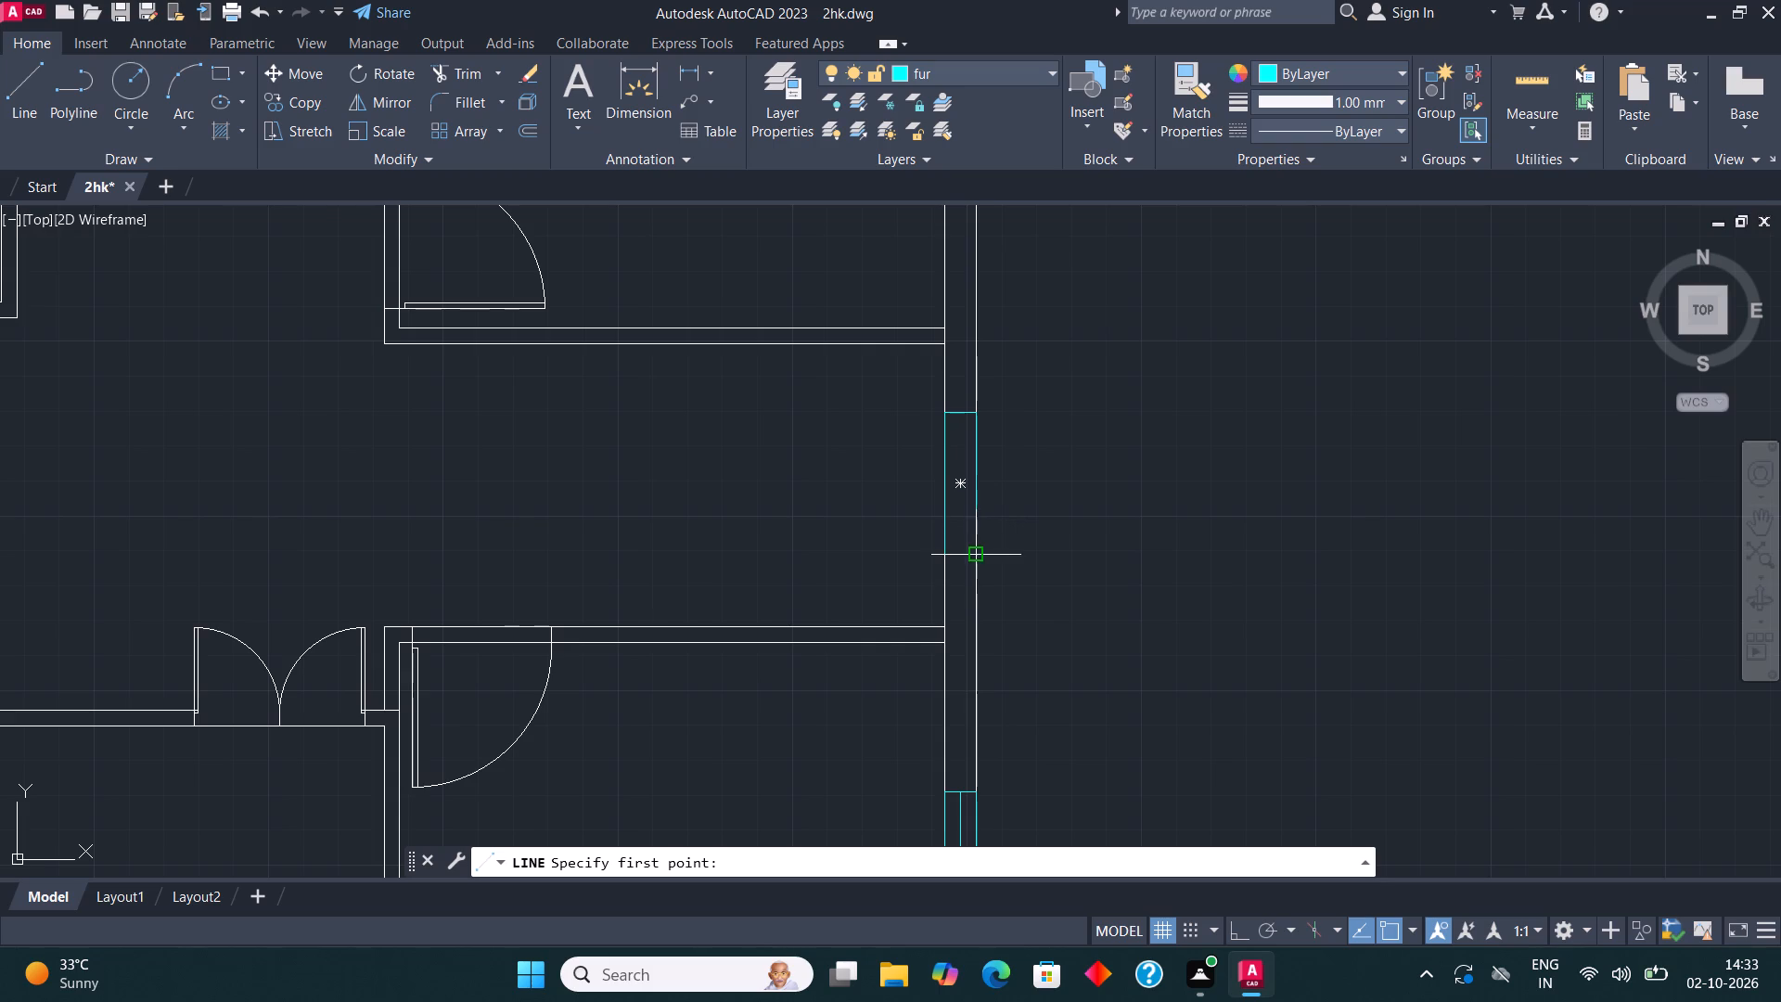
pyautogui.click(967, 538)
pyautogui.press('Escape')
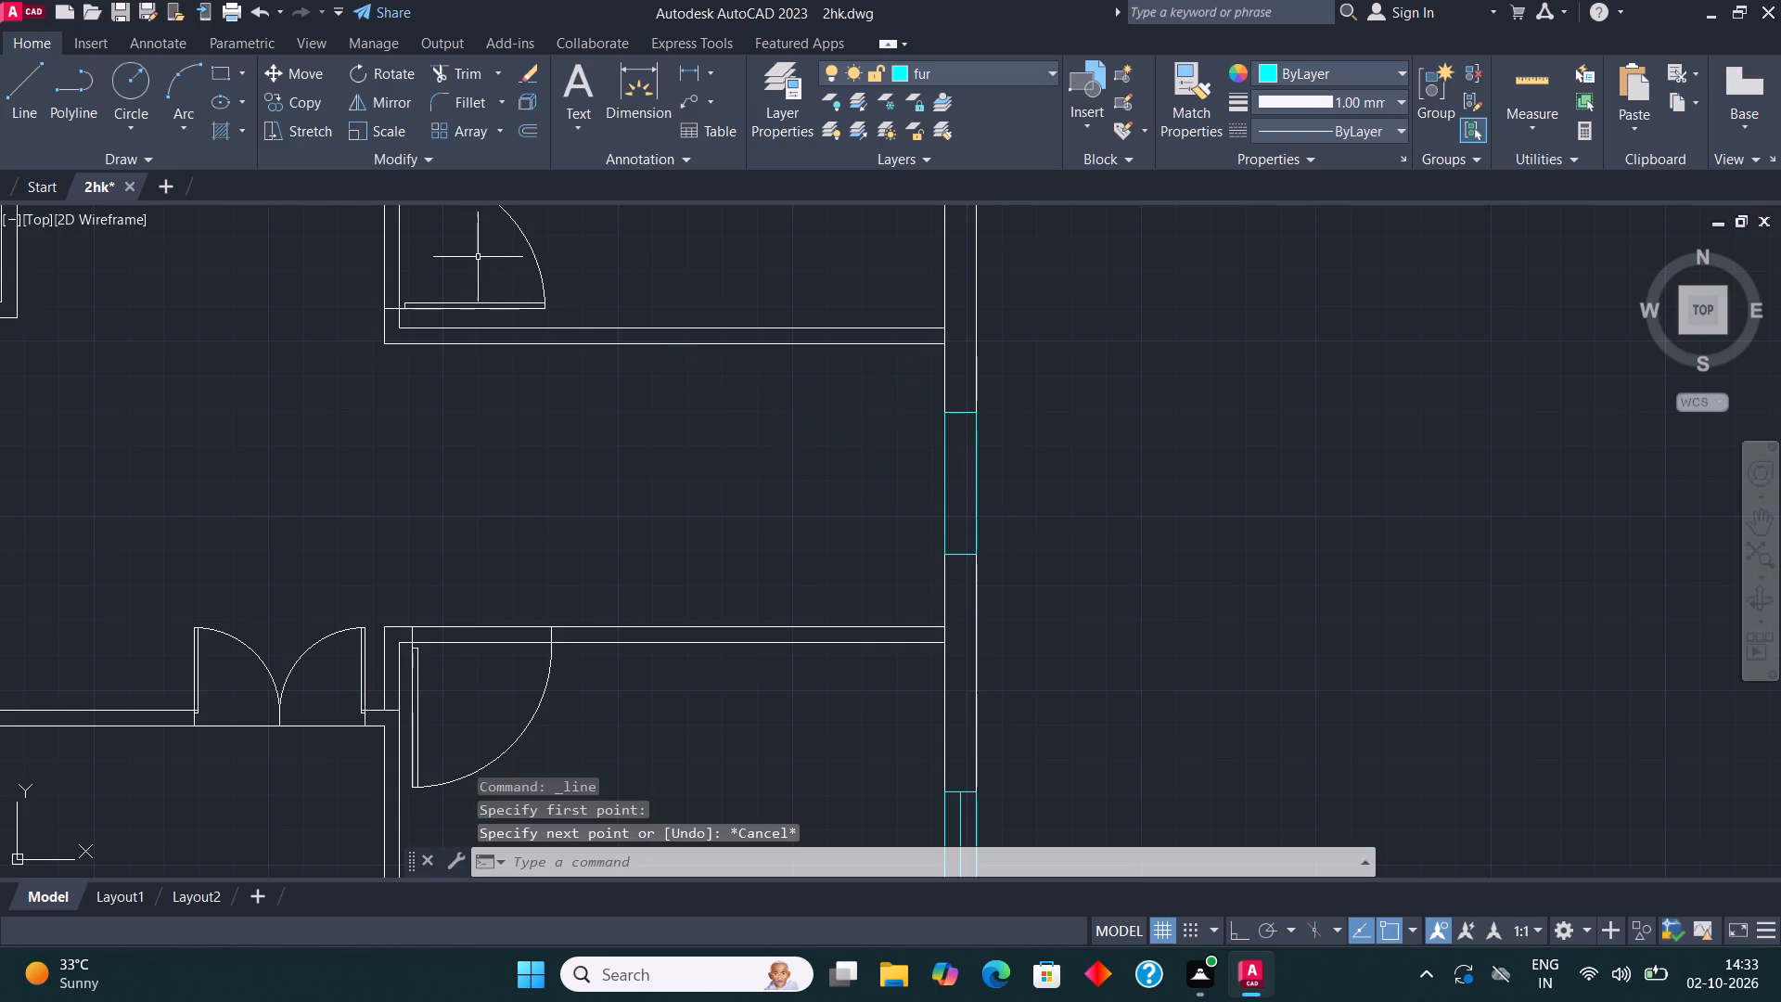
# Draw a lengthwise centre line in the short east wall window, starting from the midpoint of its south edge.
pyautogui.click(28, 71)
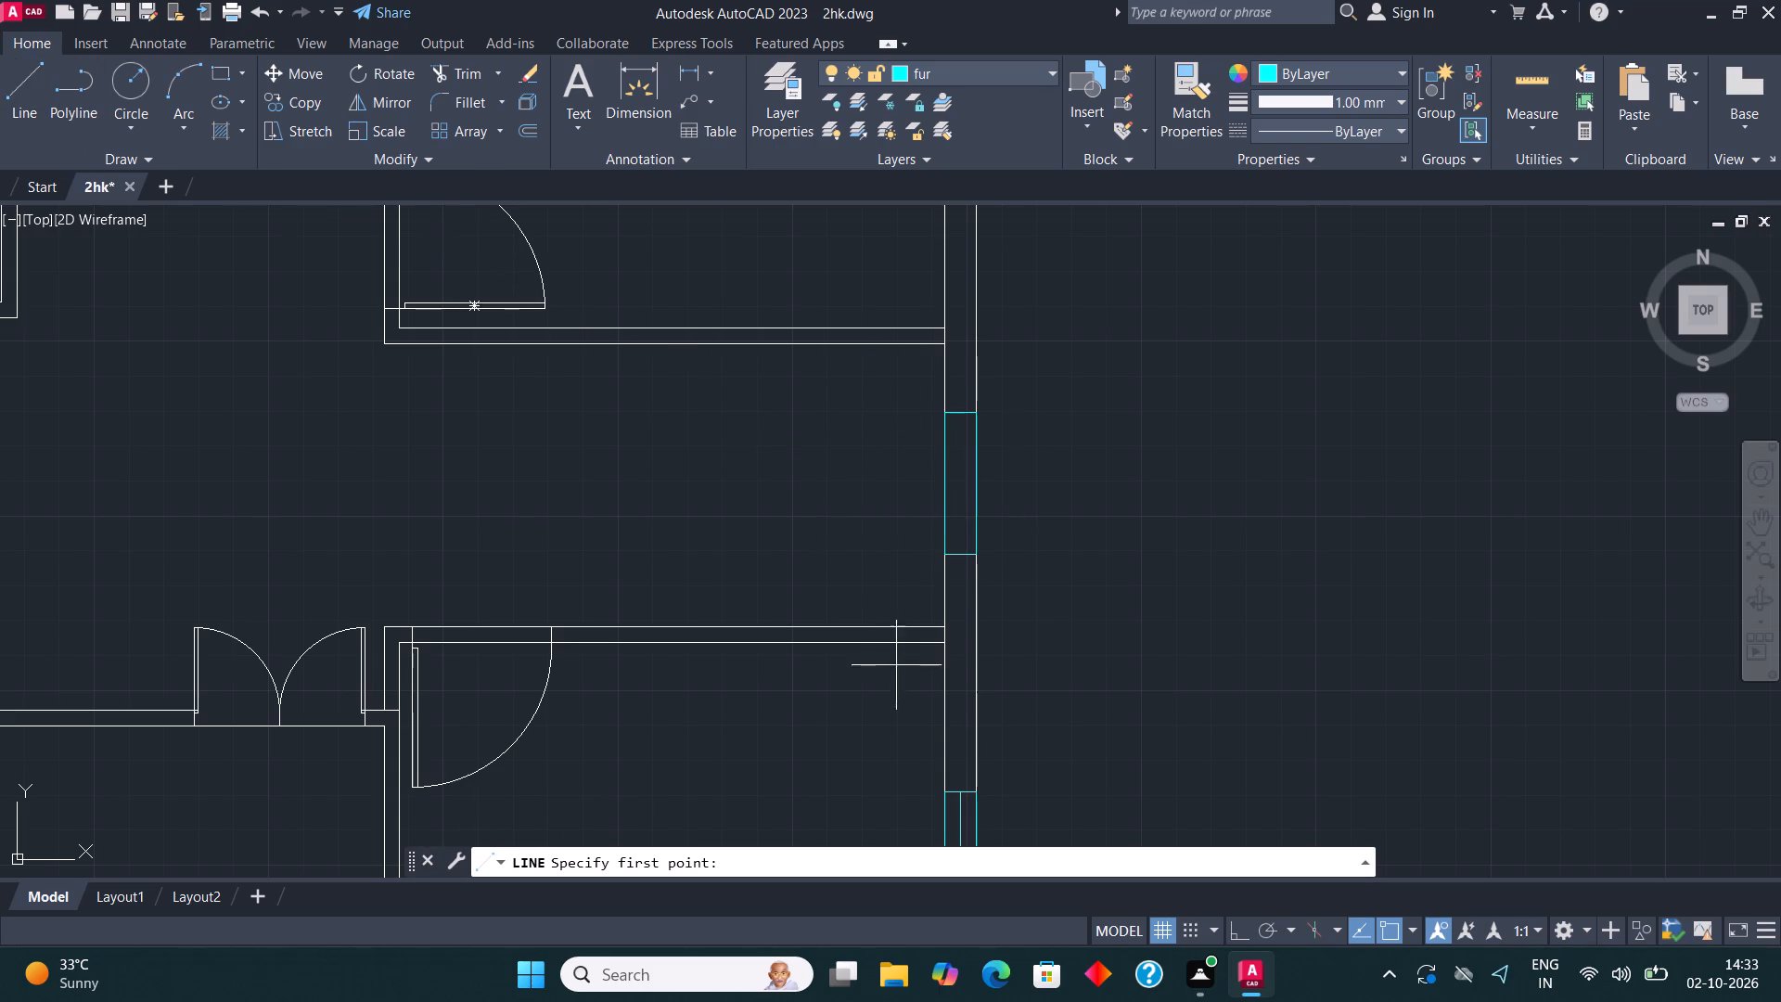
pyautogui.click(962, 560)
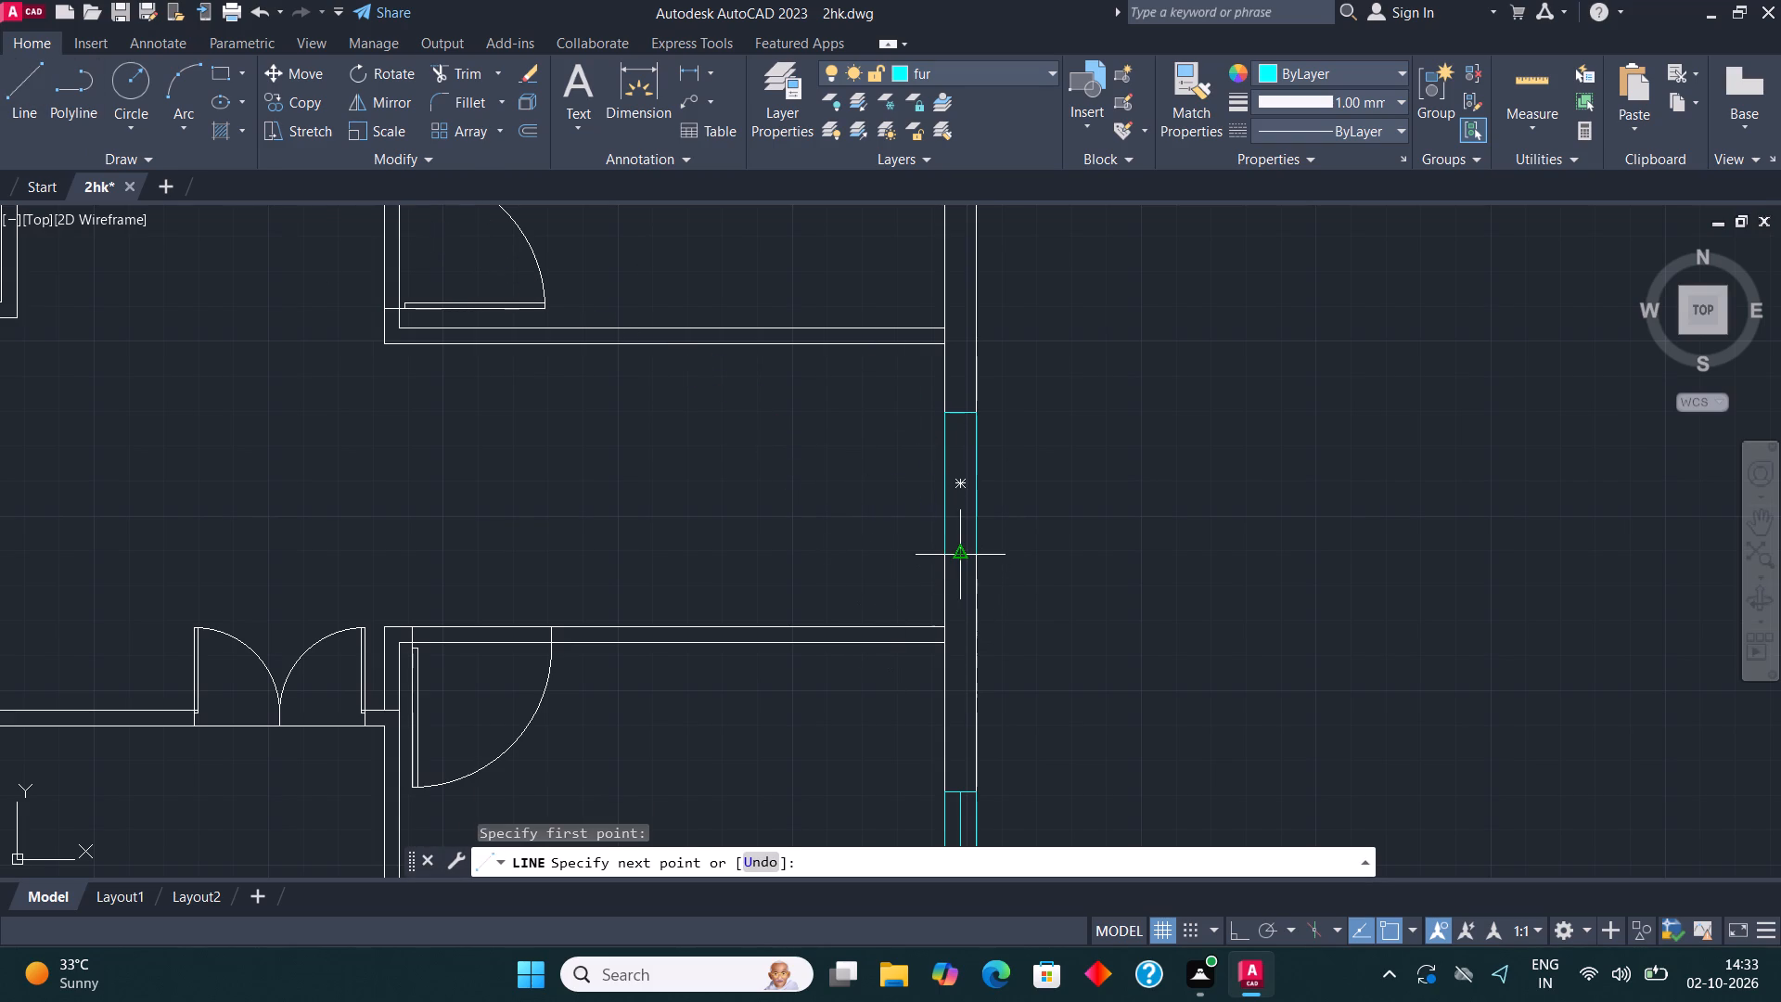
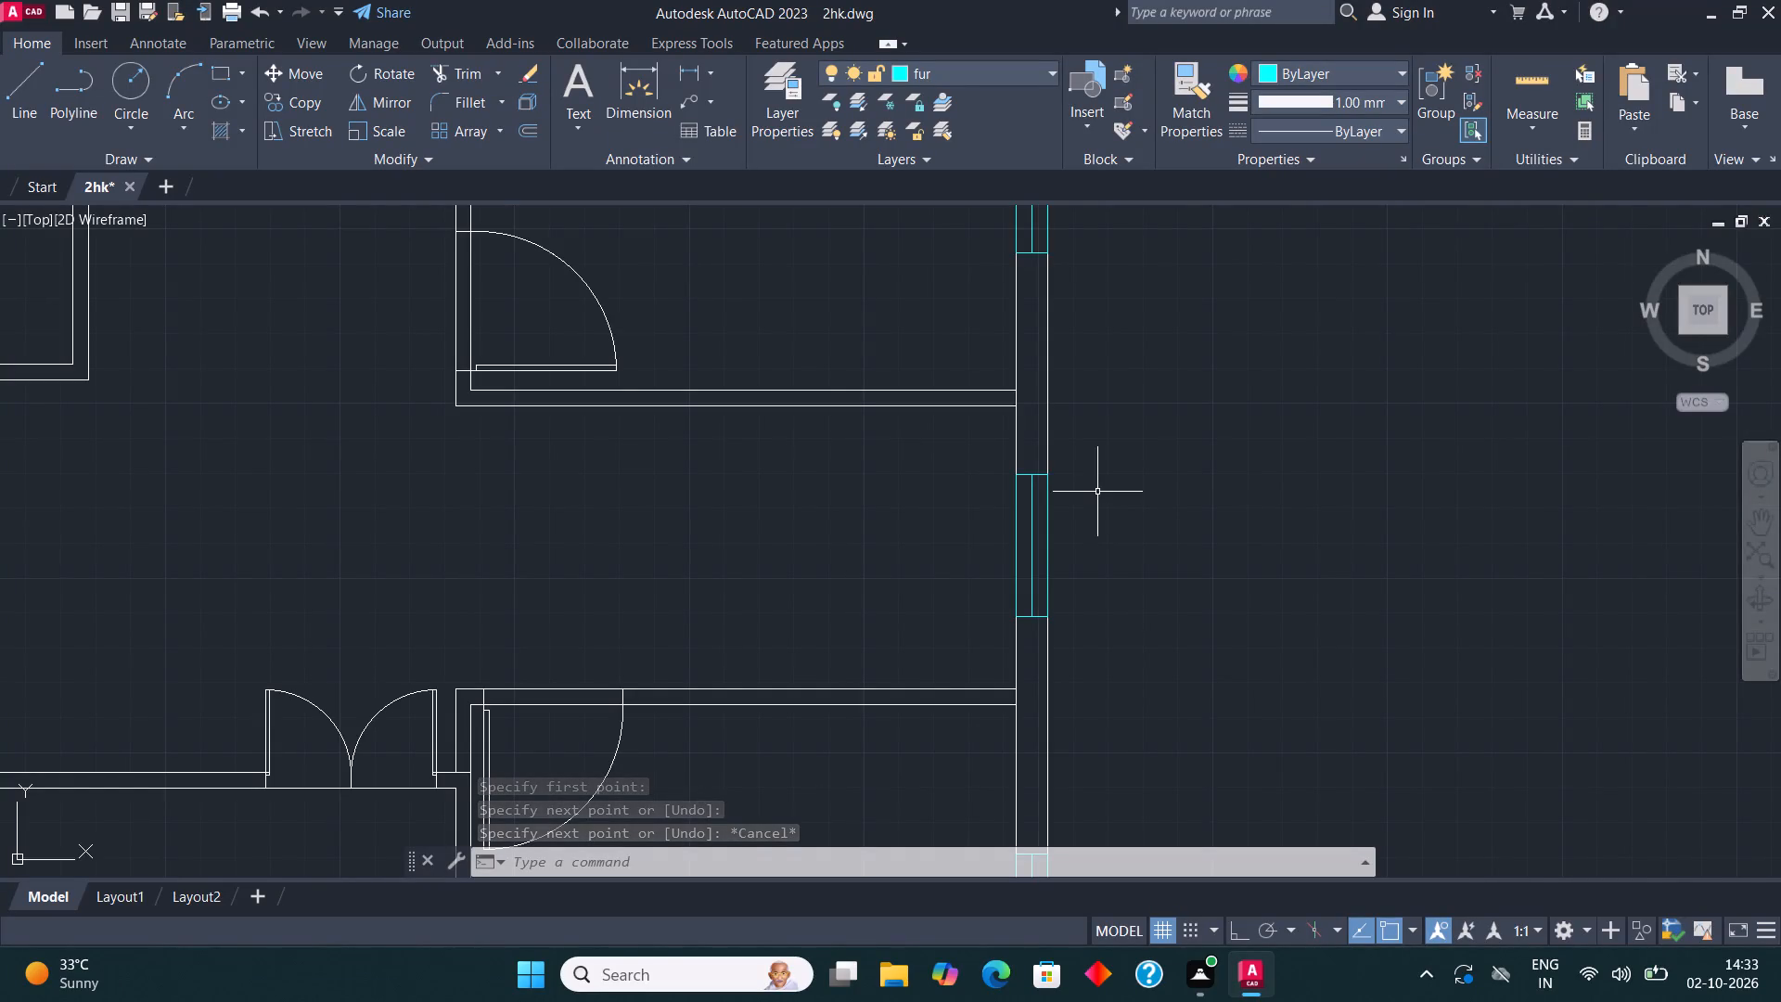
# Copy the south wall window into the north wall, once in the northeast room and once in the north middle room.
pyautogui.scroll(-2, 1097, 493)
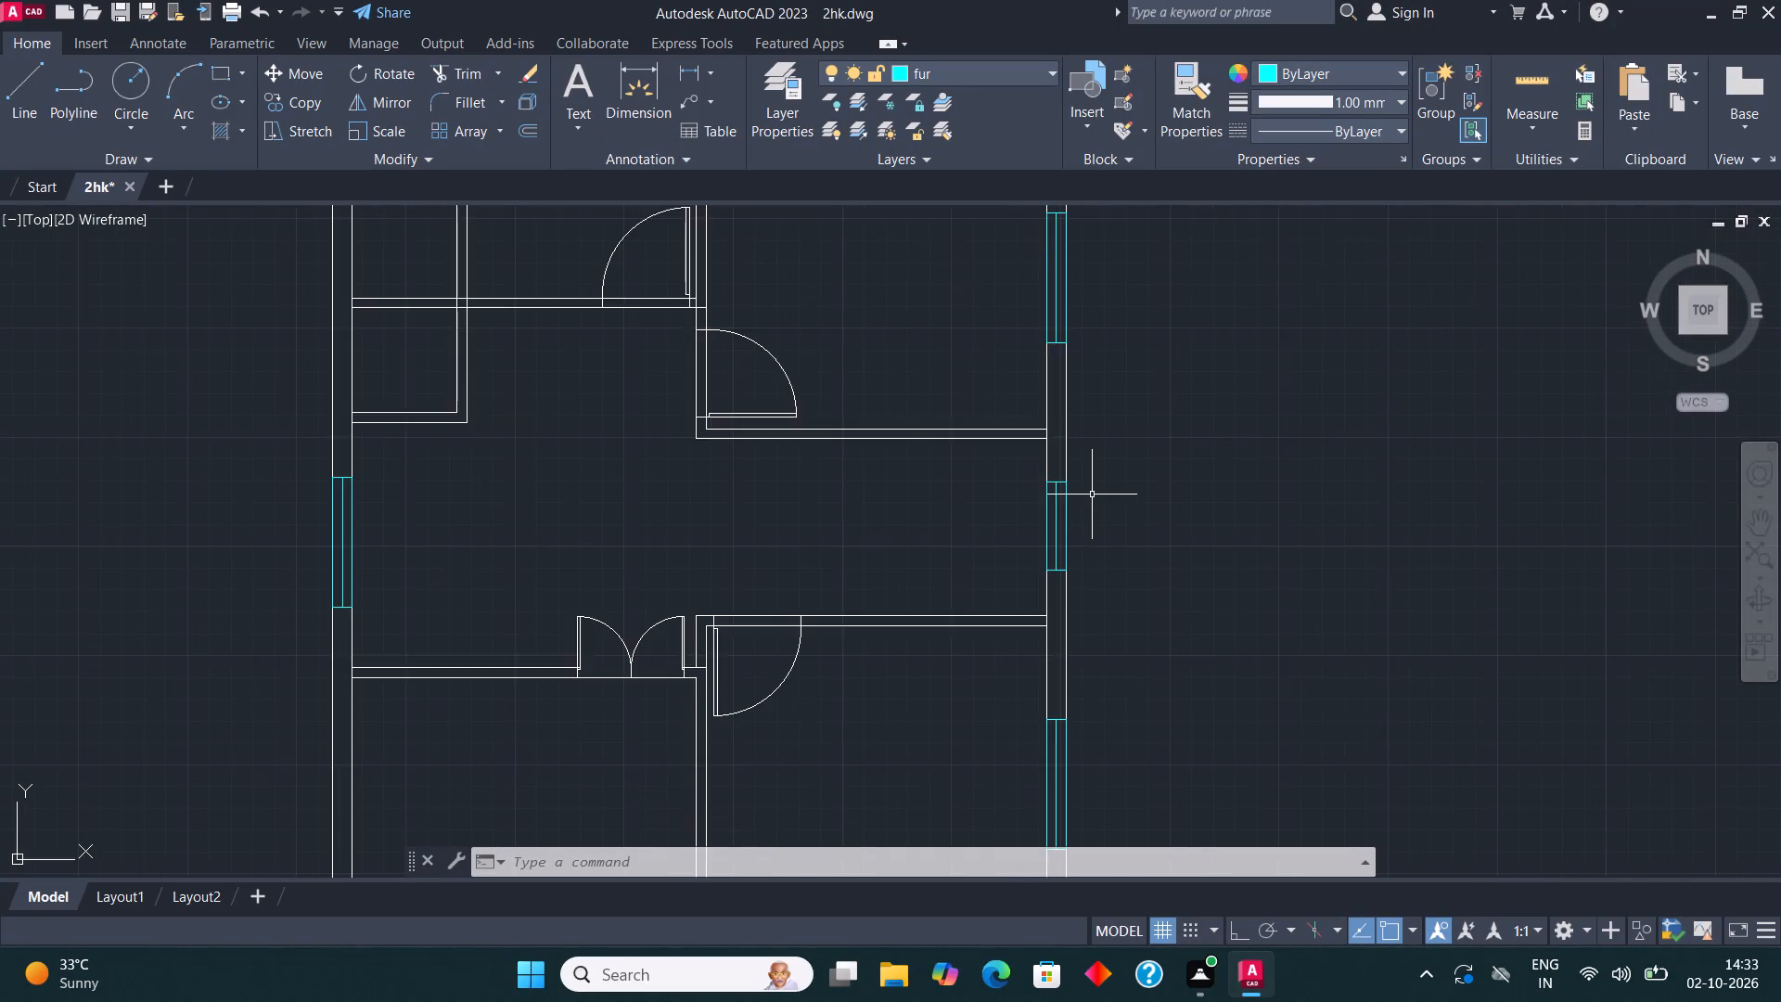
pyautogui.moveTo(975, 338); pyautogui.dragTo(1014, 414, button='middle')
pyautogui.scroll(1, 1123, 434)
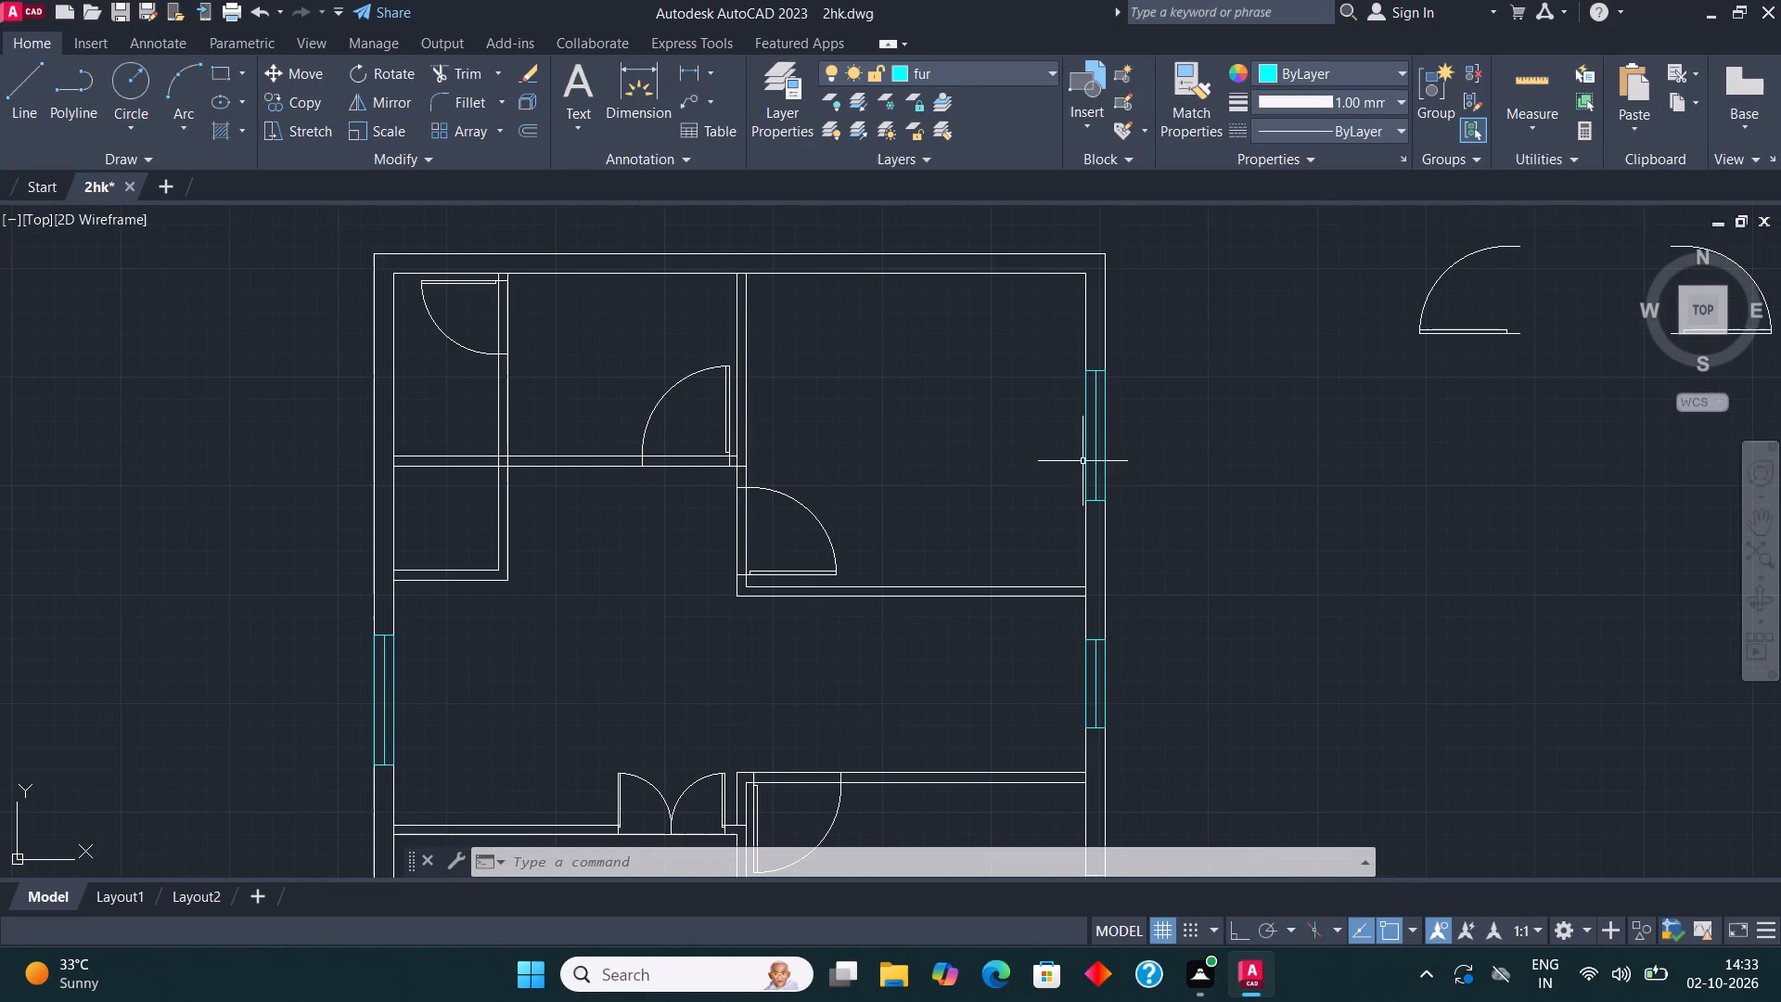
pyautogui.scroll(-2, 1054, 473)
pyautogui.scroll(1, 974, 750)
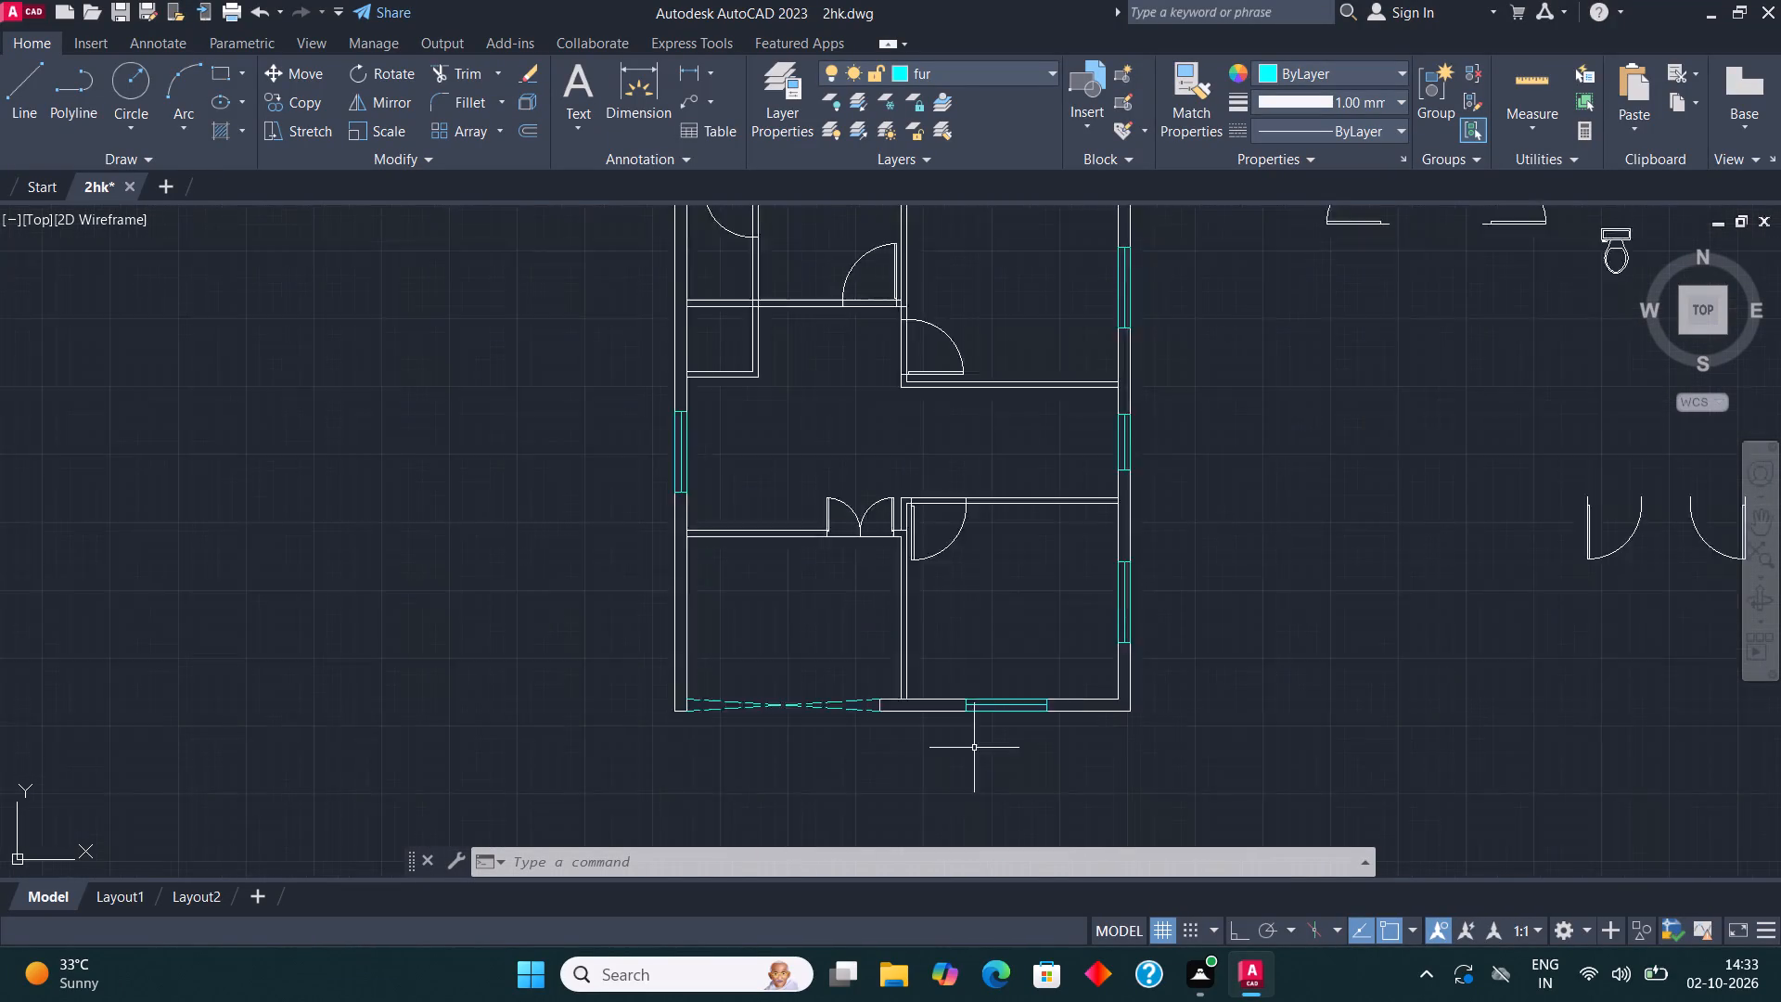
pyautogui.scroll(1, 974, 748)
pyautogui.click(937, 730)
pyautogui.click(1103, 663)
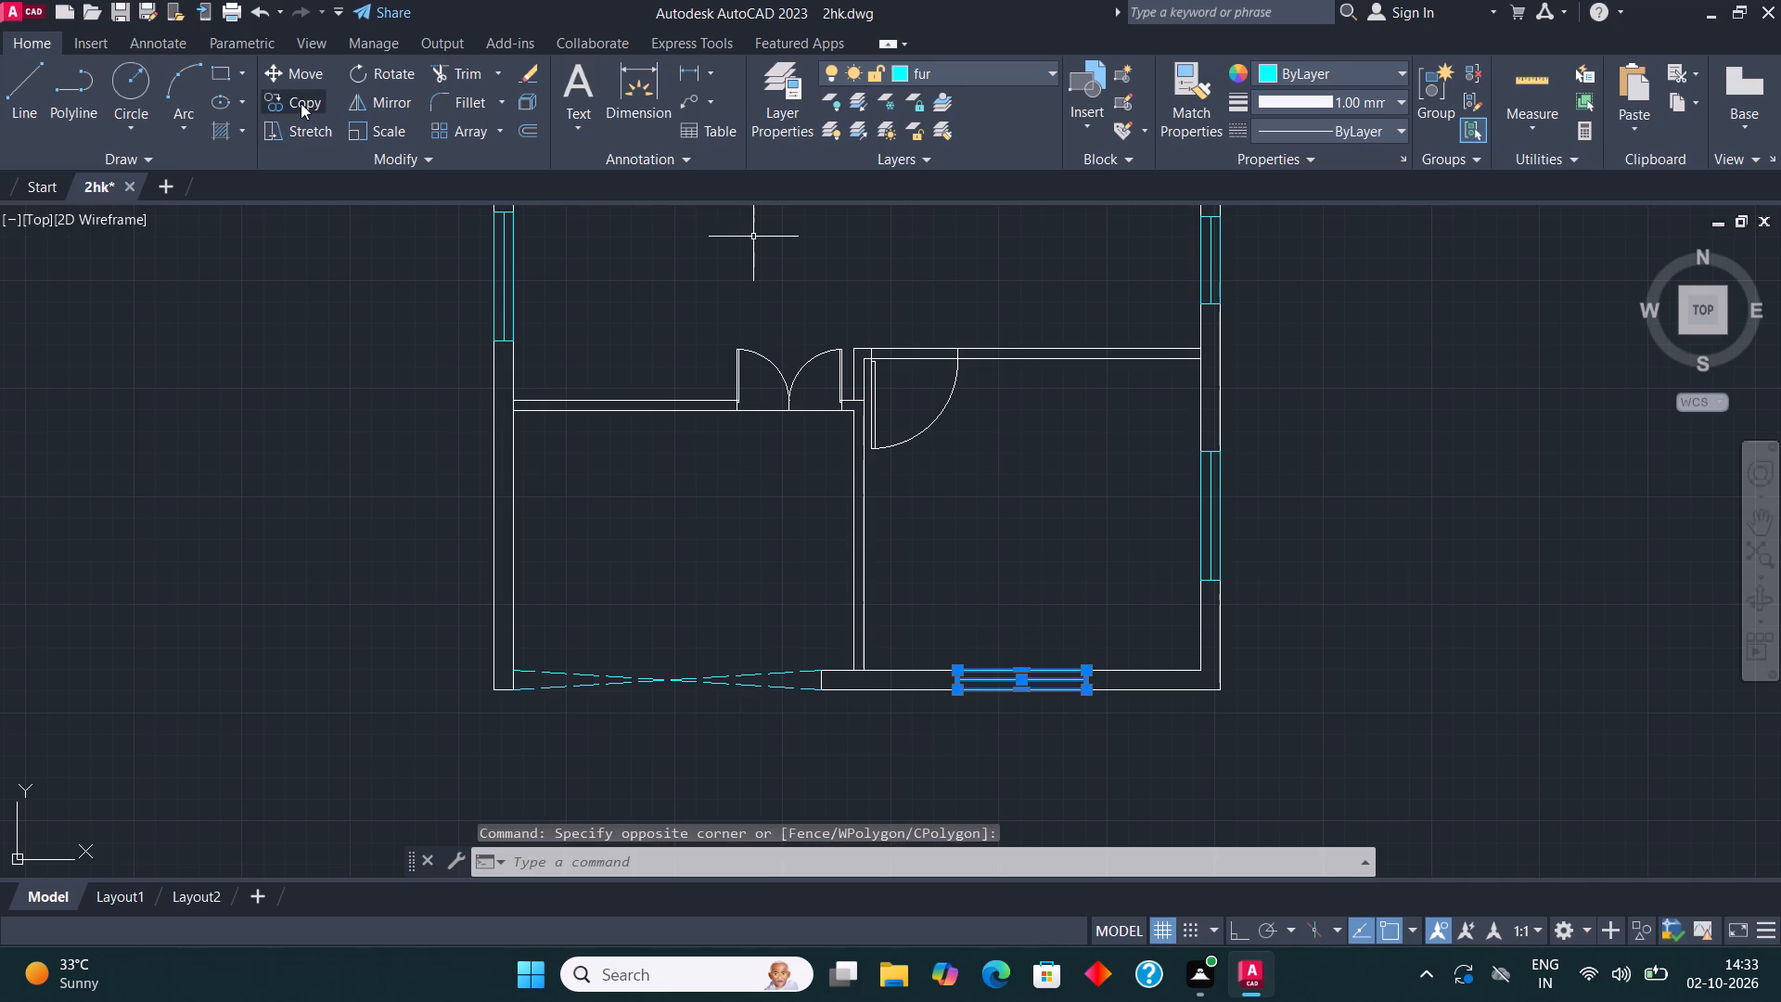
pyautogui.click(301, 103)
pyautogui.click(1079, 667)
pyautogui.scroll(-3, 1068, 686)
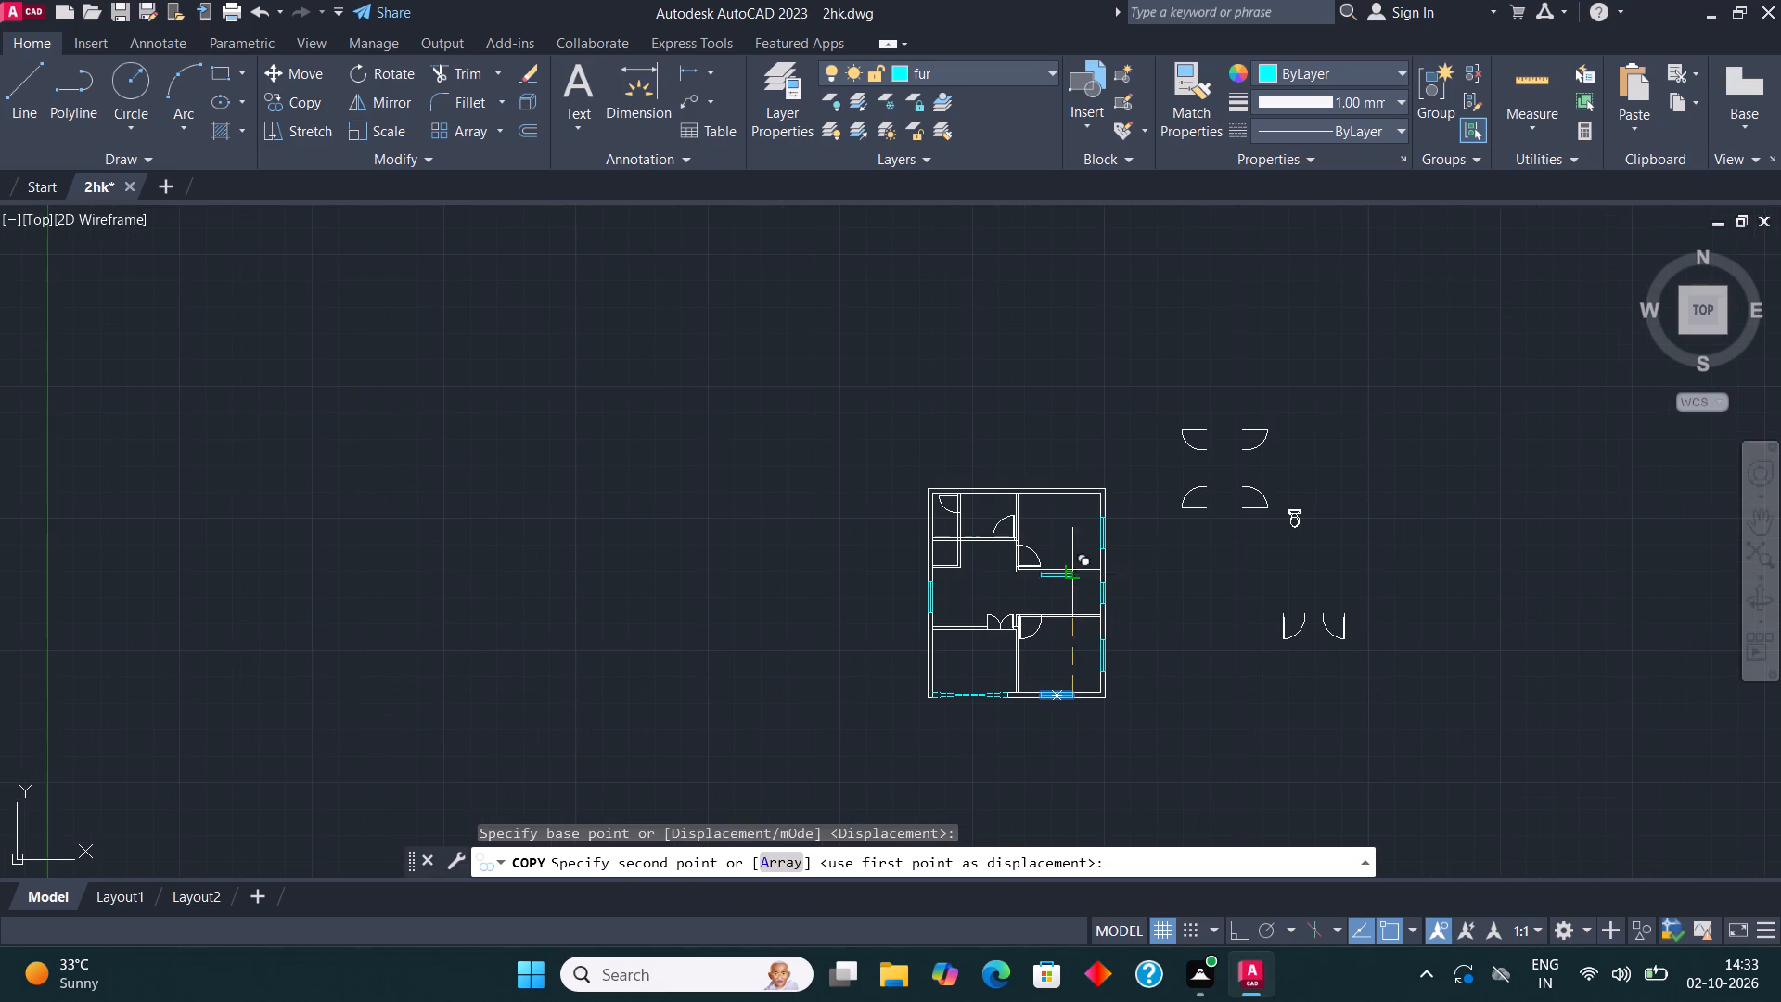
pyautogui.scroll(3, 1057, 485)
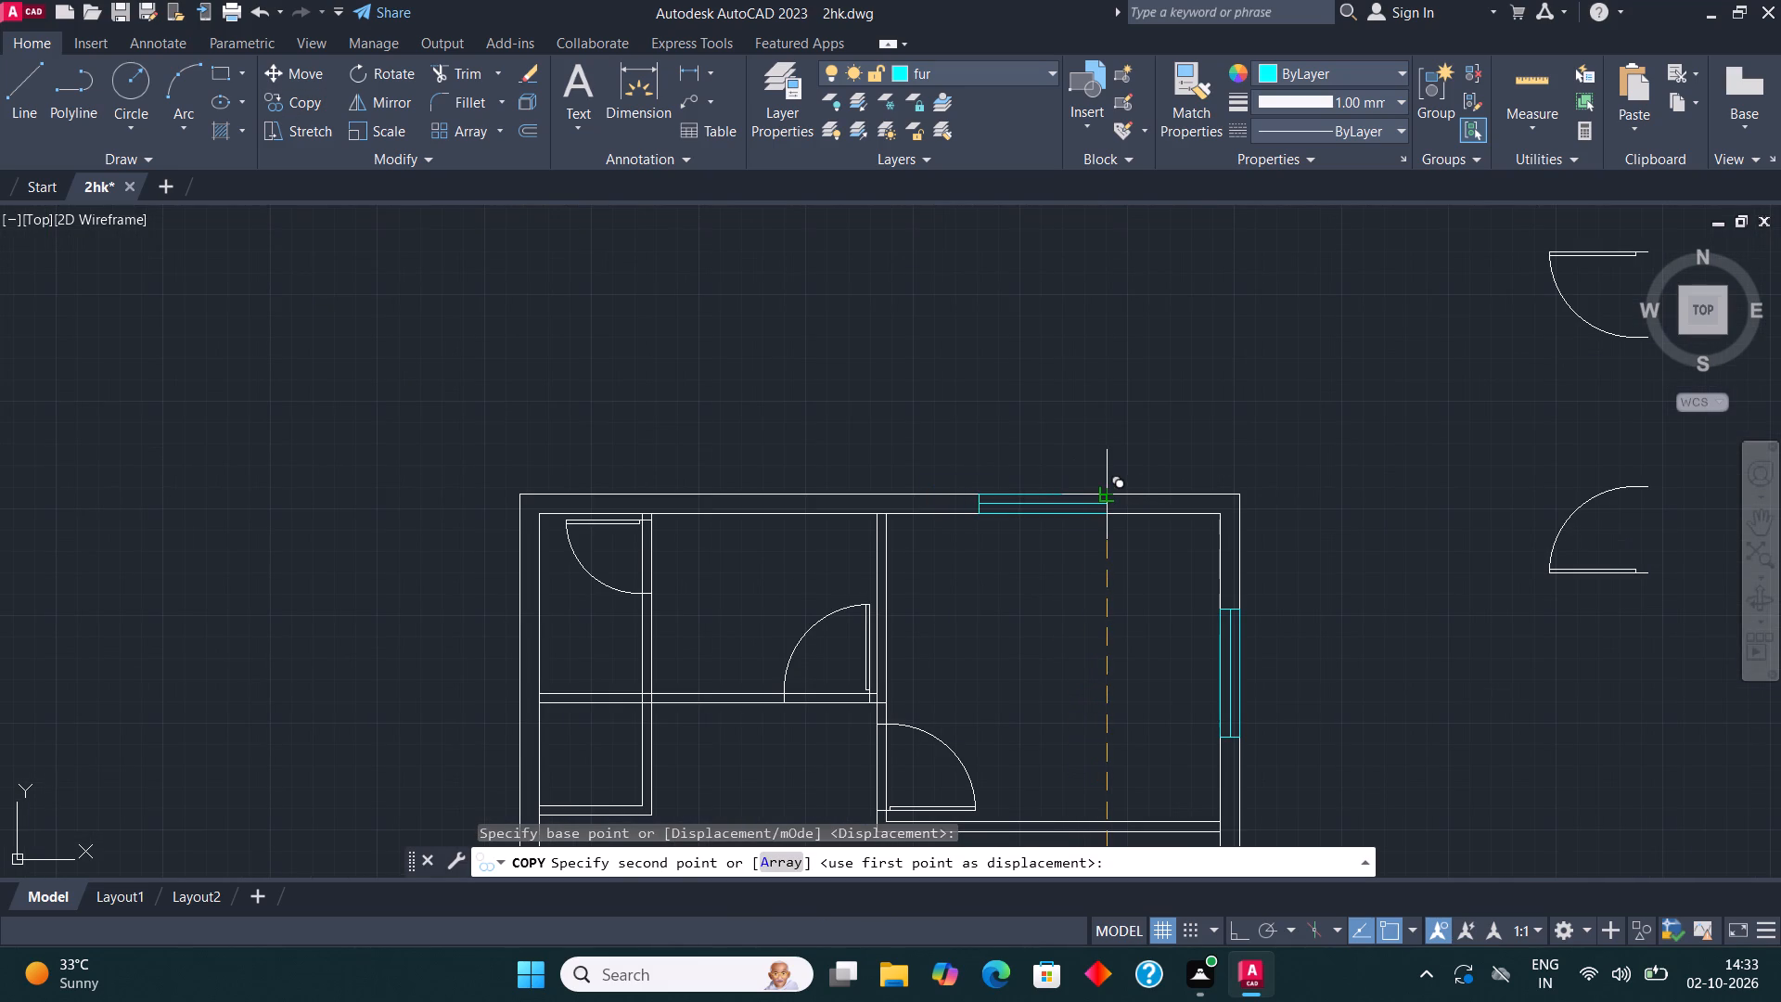
pyautogui.click(1115, 491)
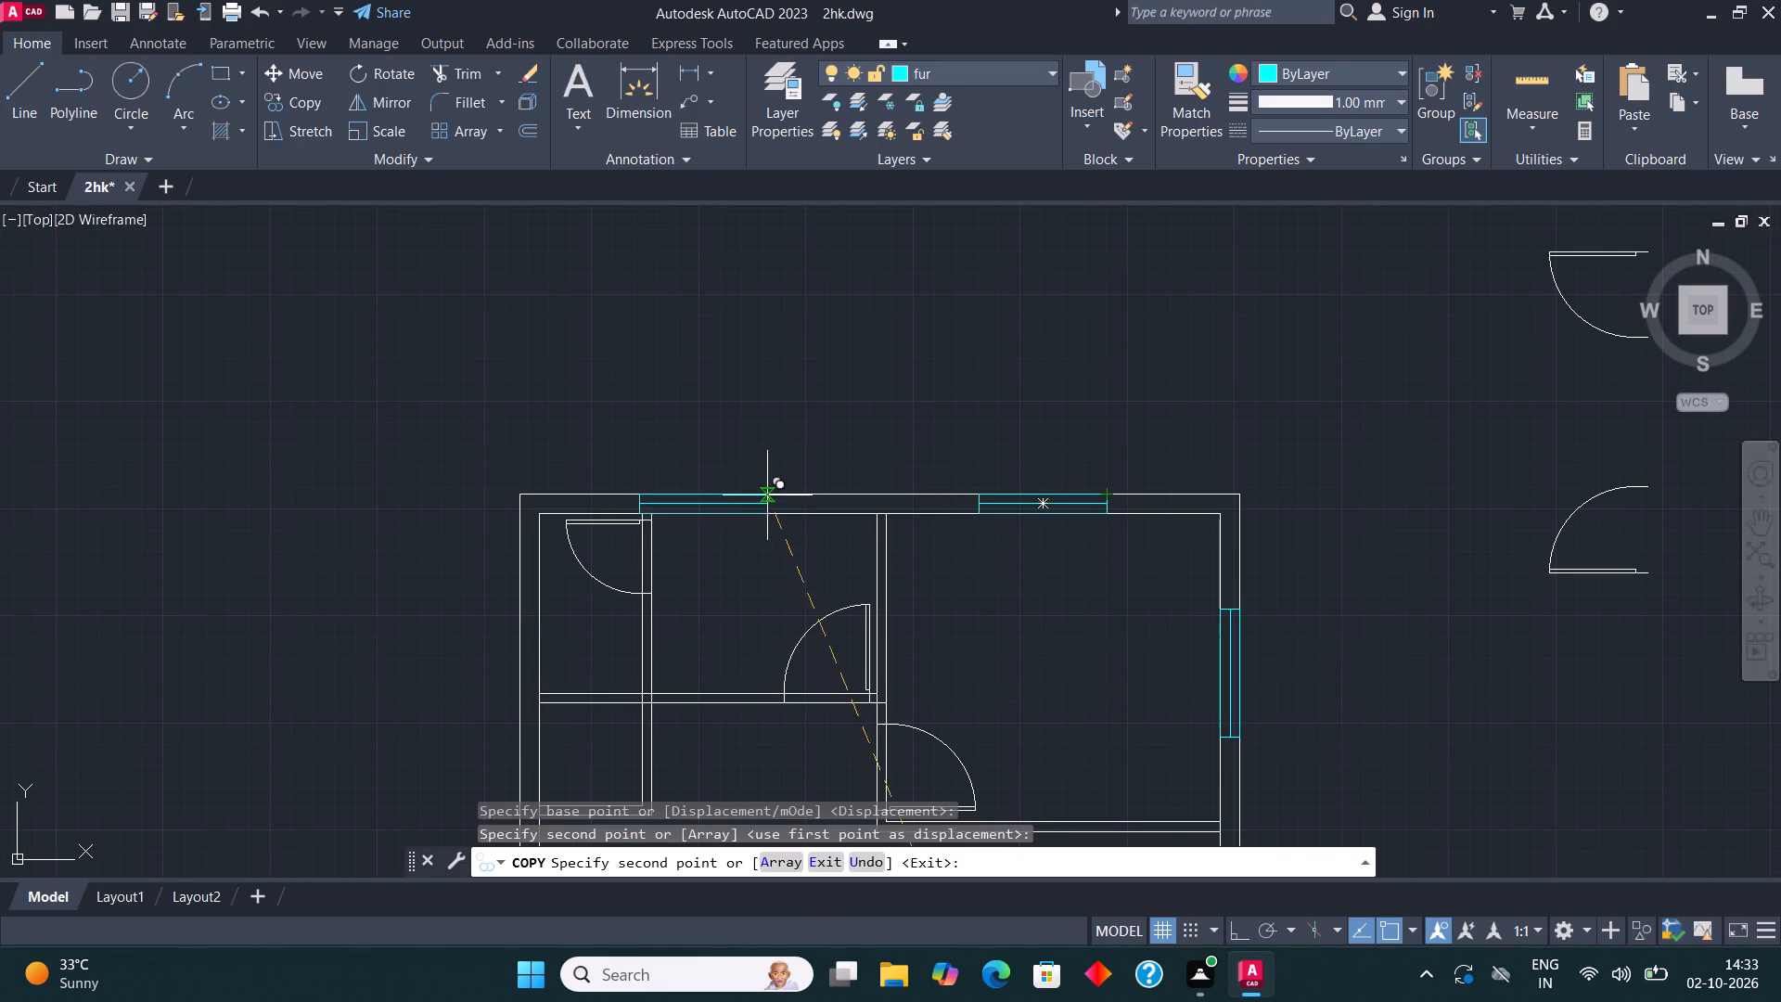
pyautogui.click(823, 495)
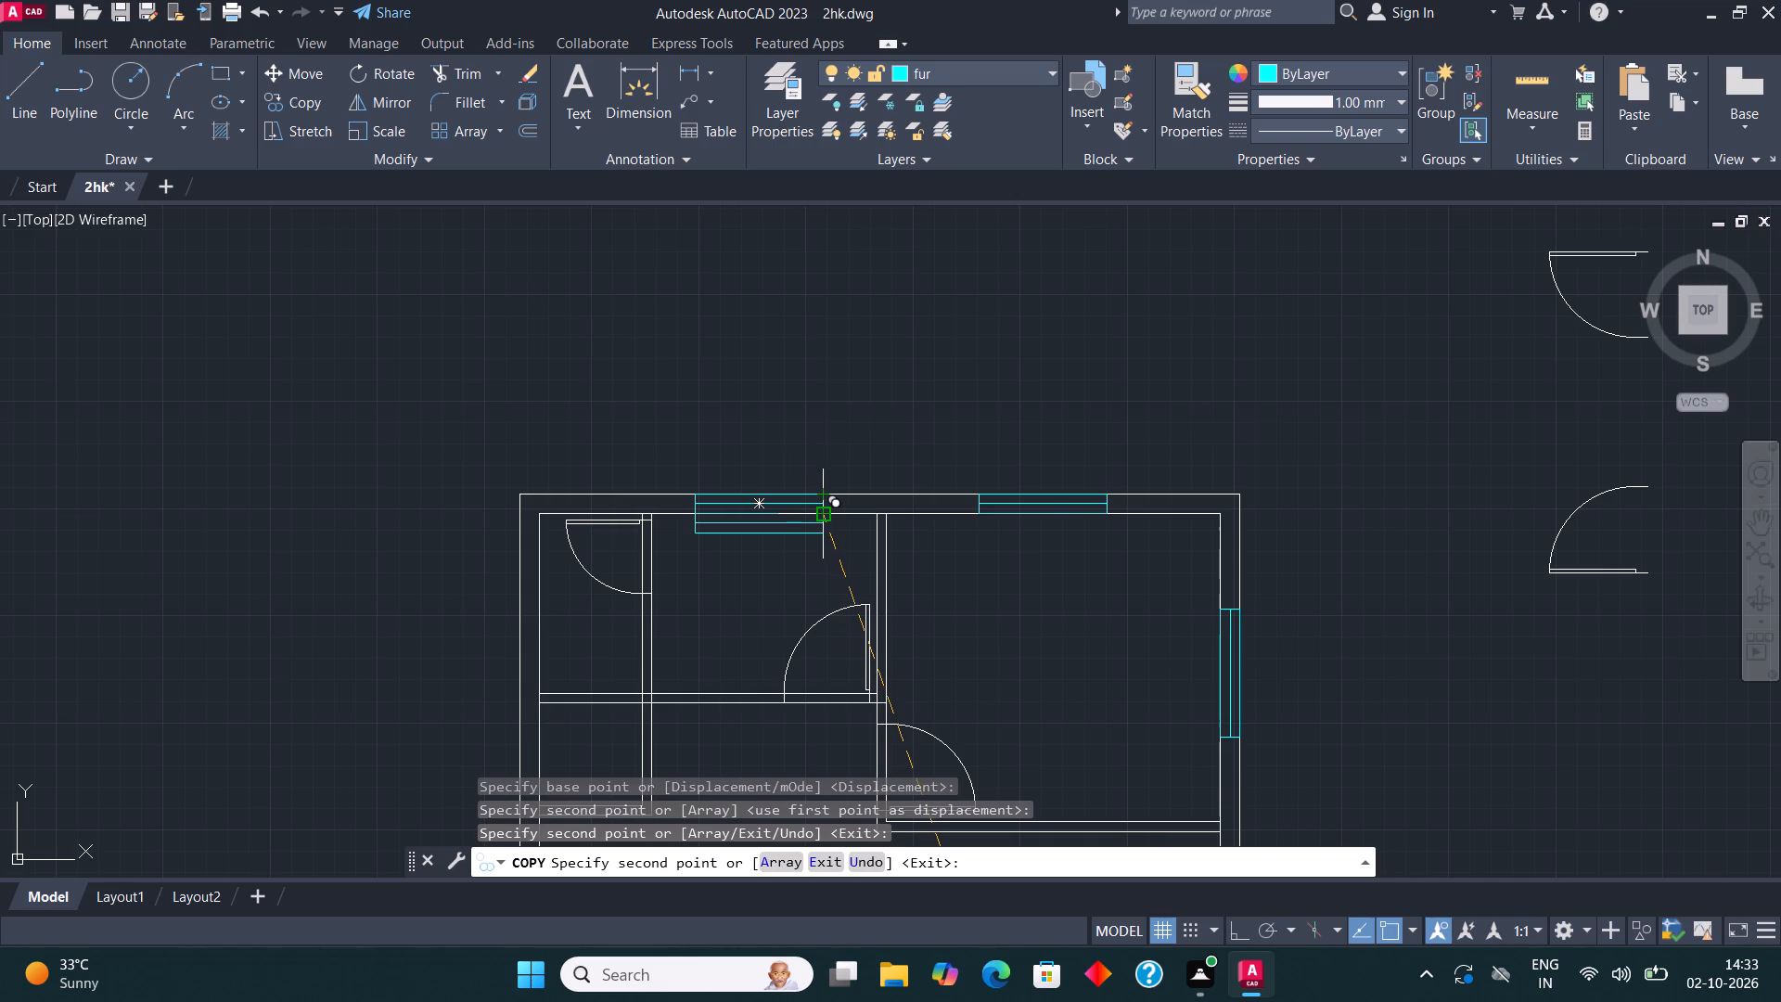
pyautogui.press('Escape')
# Copy the short east wall window into the west wall, once in each of the two small northwest rooms.
pyautogui.scroll(-2, 878, 465)
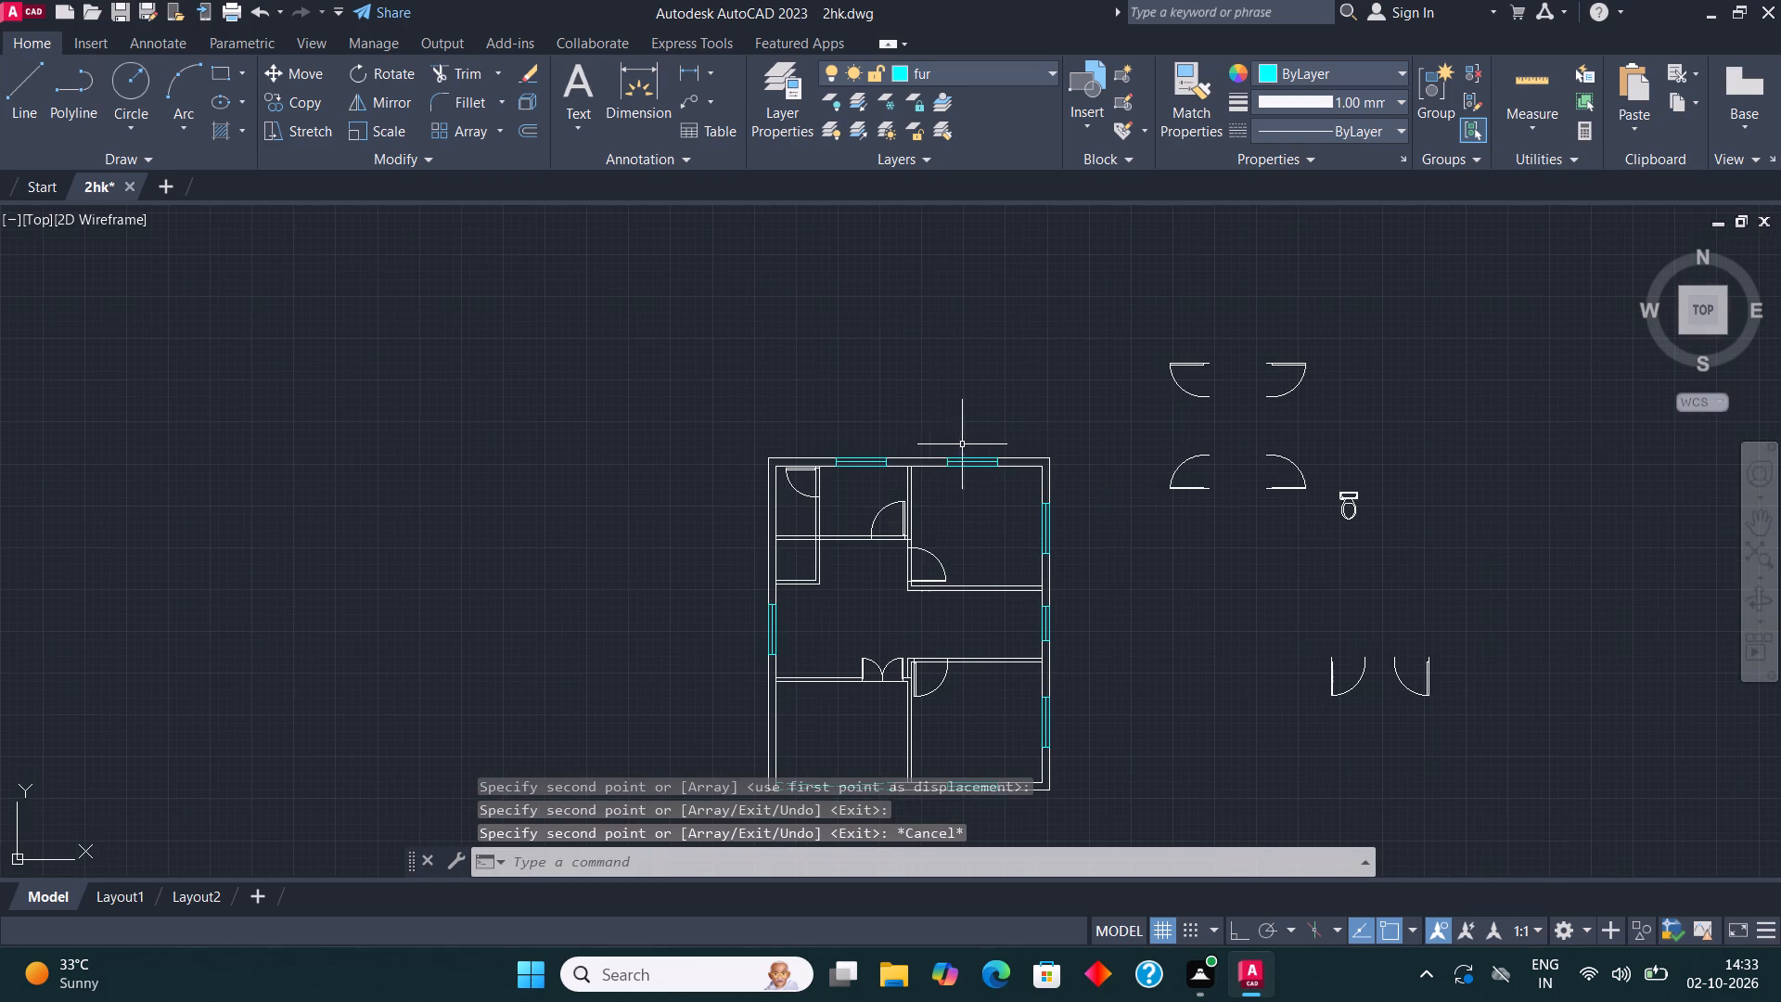
pyautogui.scroll(2, 1047, 641)
pyautogui.click(1005, 653)
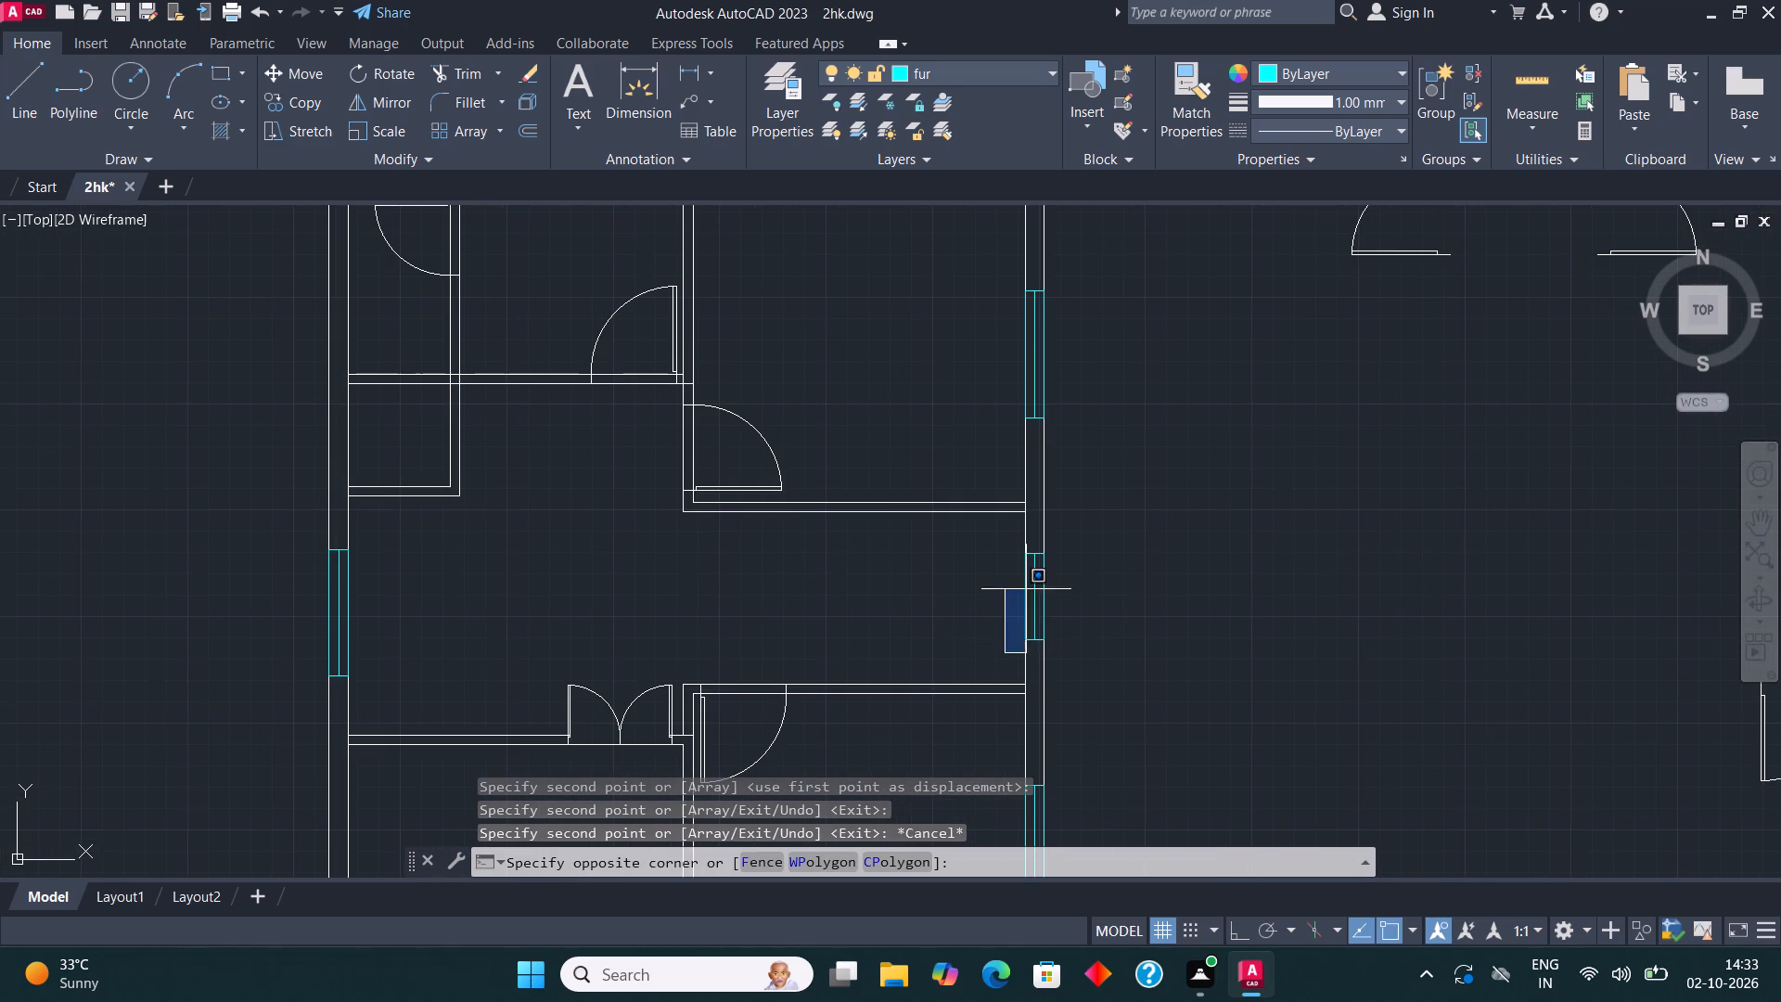
pyautogui.click(1058, 555)
pyautogui.click(992, 653)
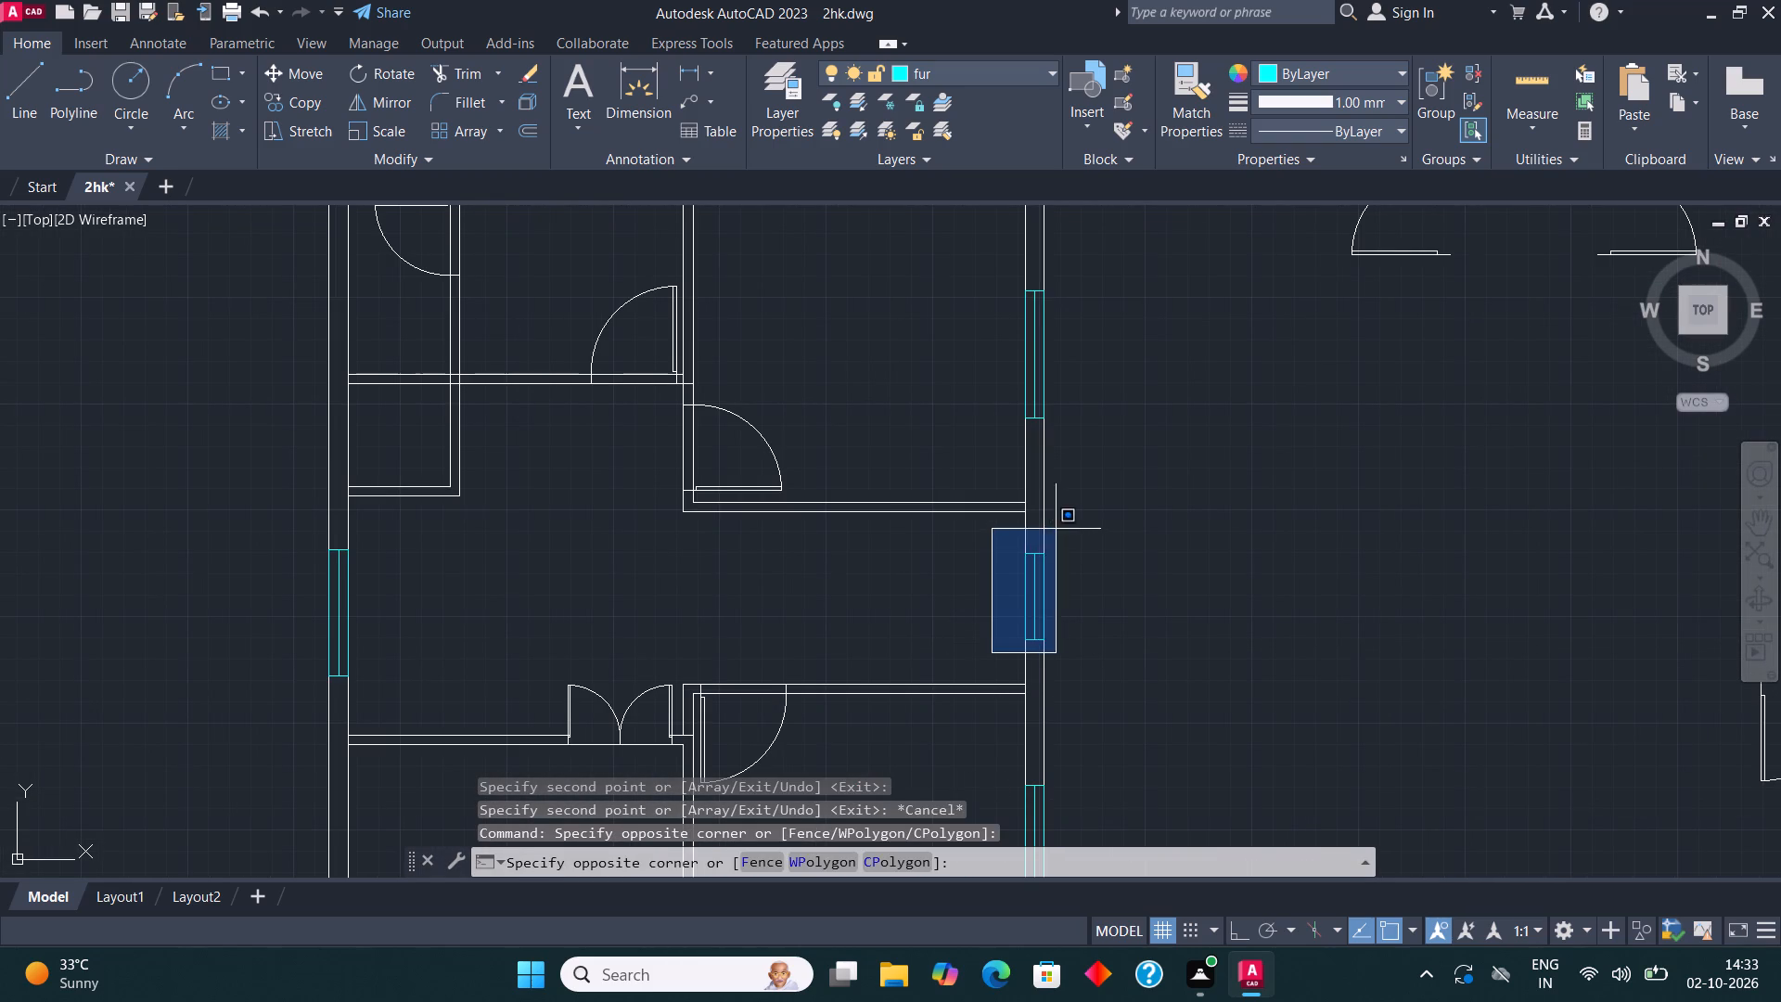
pyautogui.click(1066, 548)
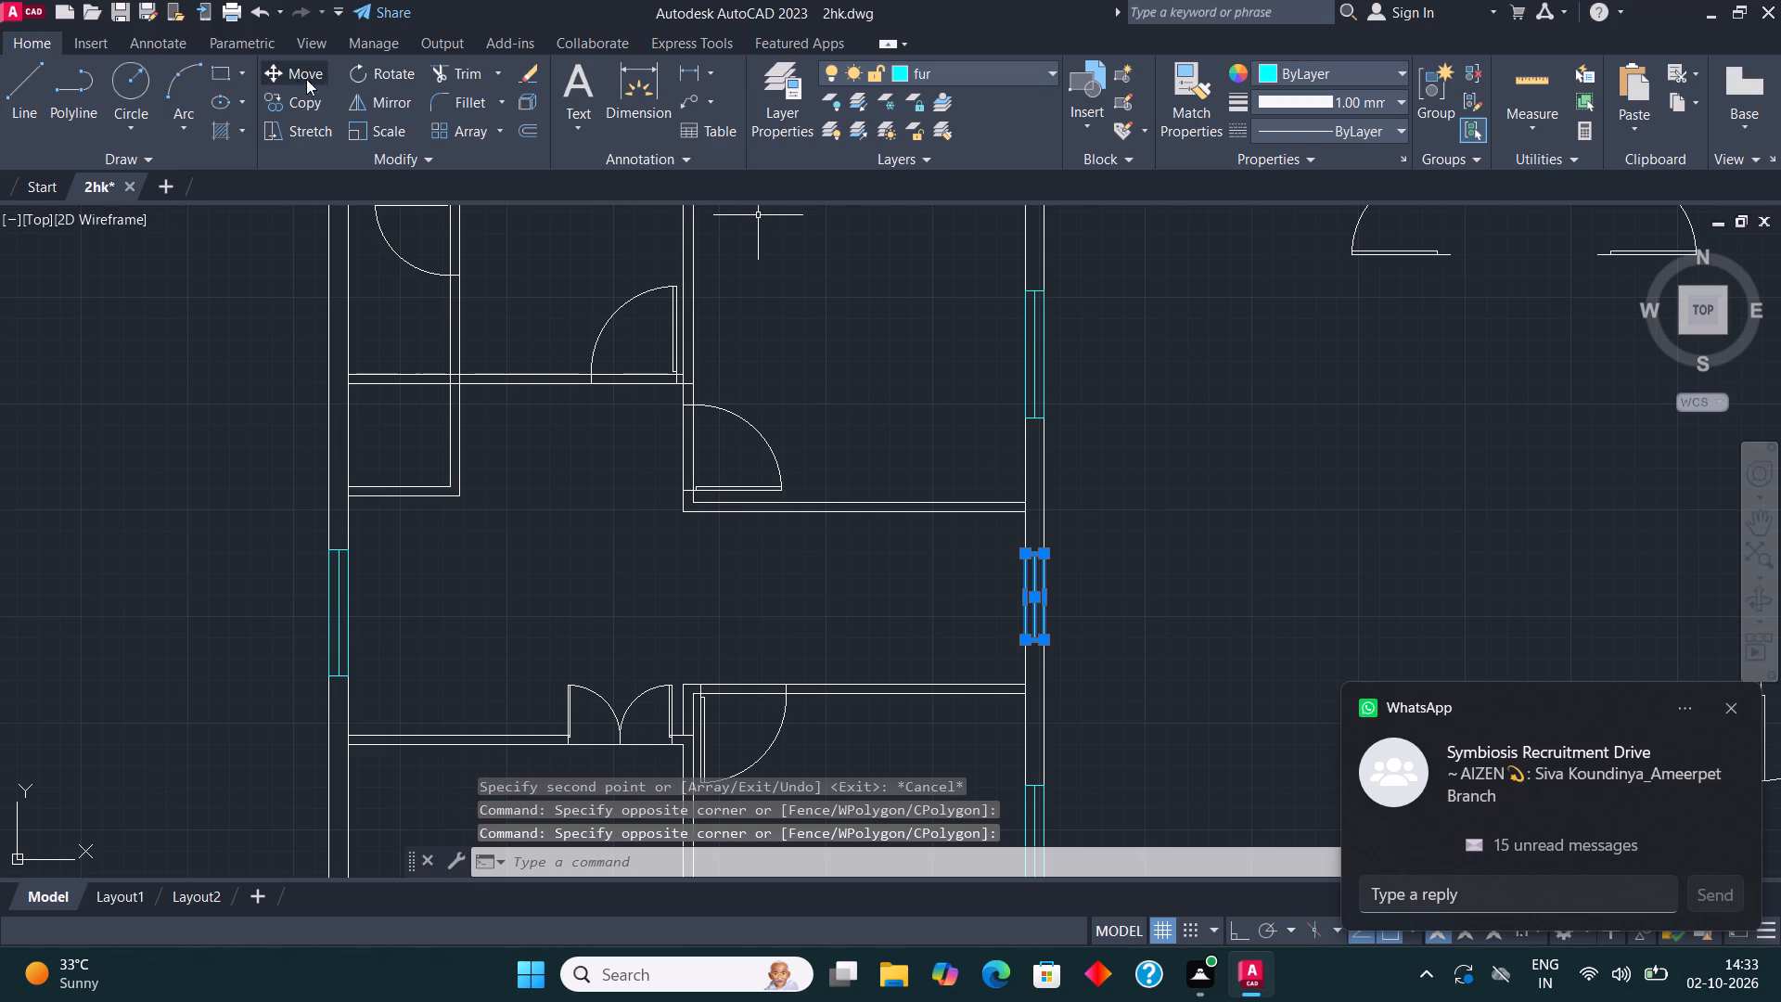
pyautogui.click(309, 101)
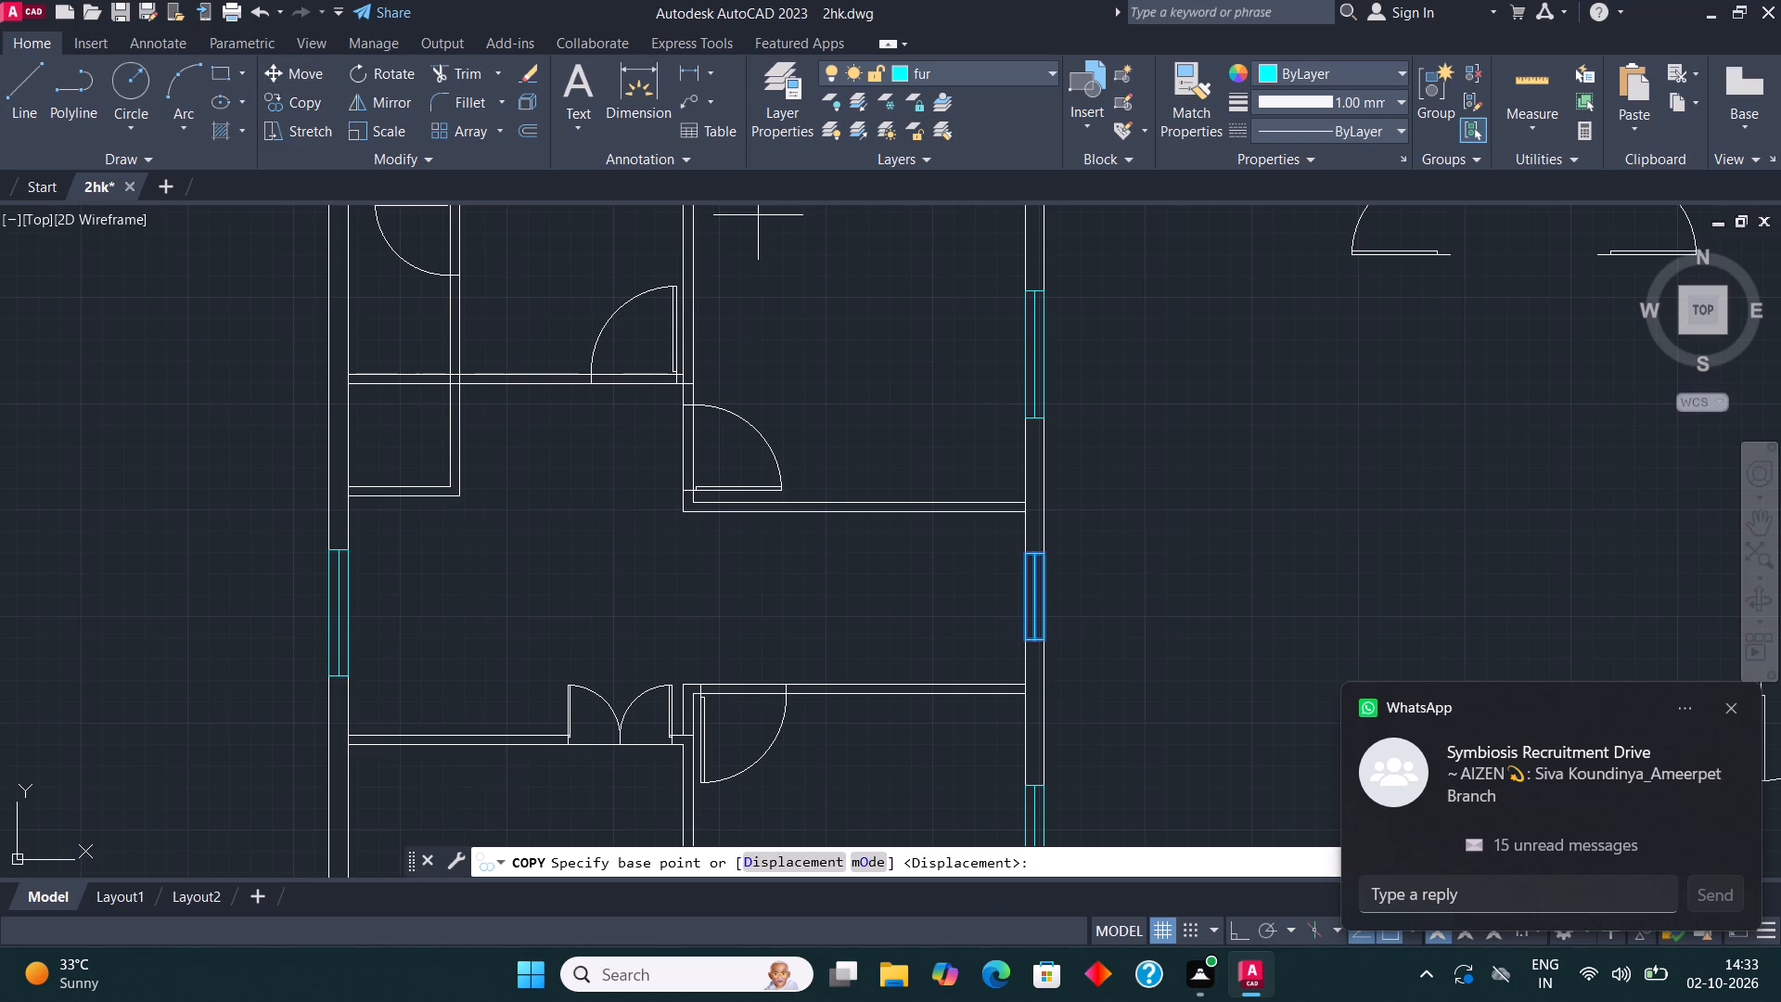
pyautogui.click(1023, 642)
pyautogui.scroll(-1, 1132, 534)
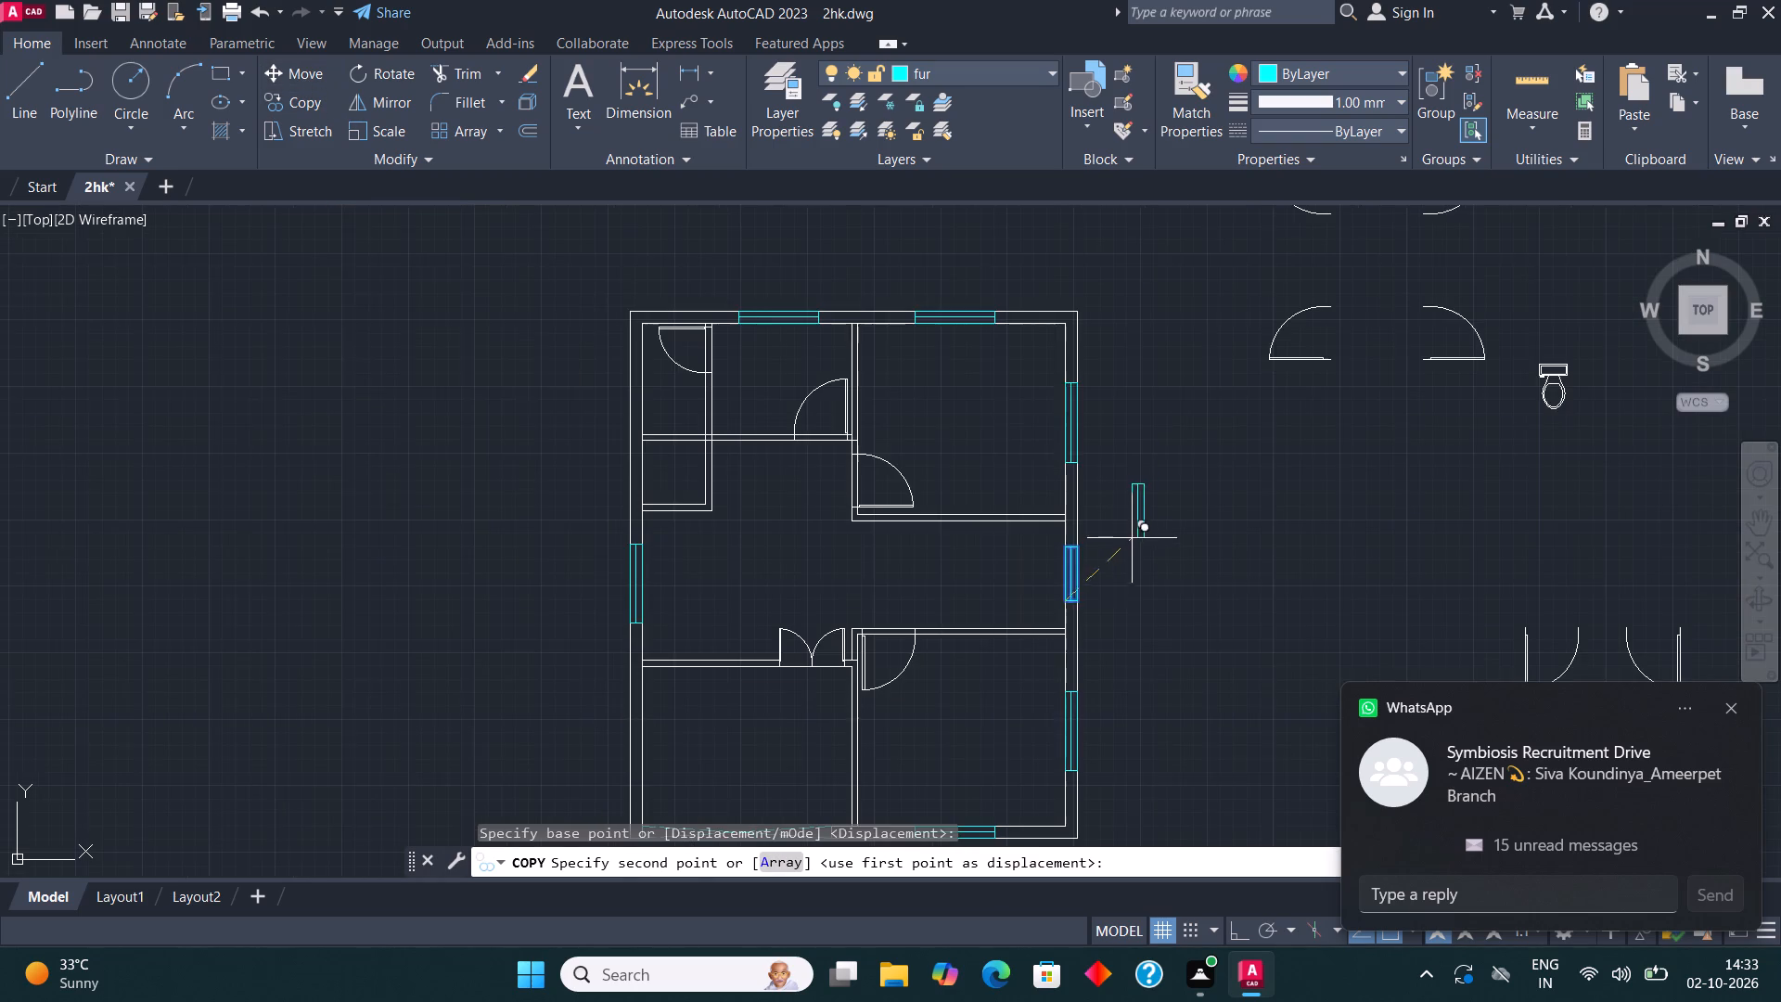
pyautogui.scroll(-1, 1101, 544)
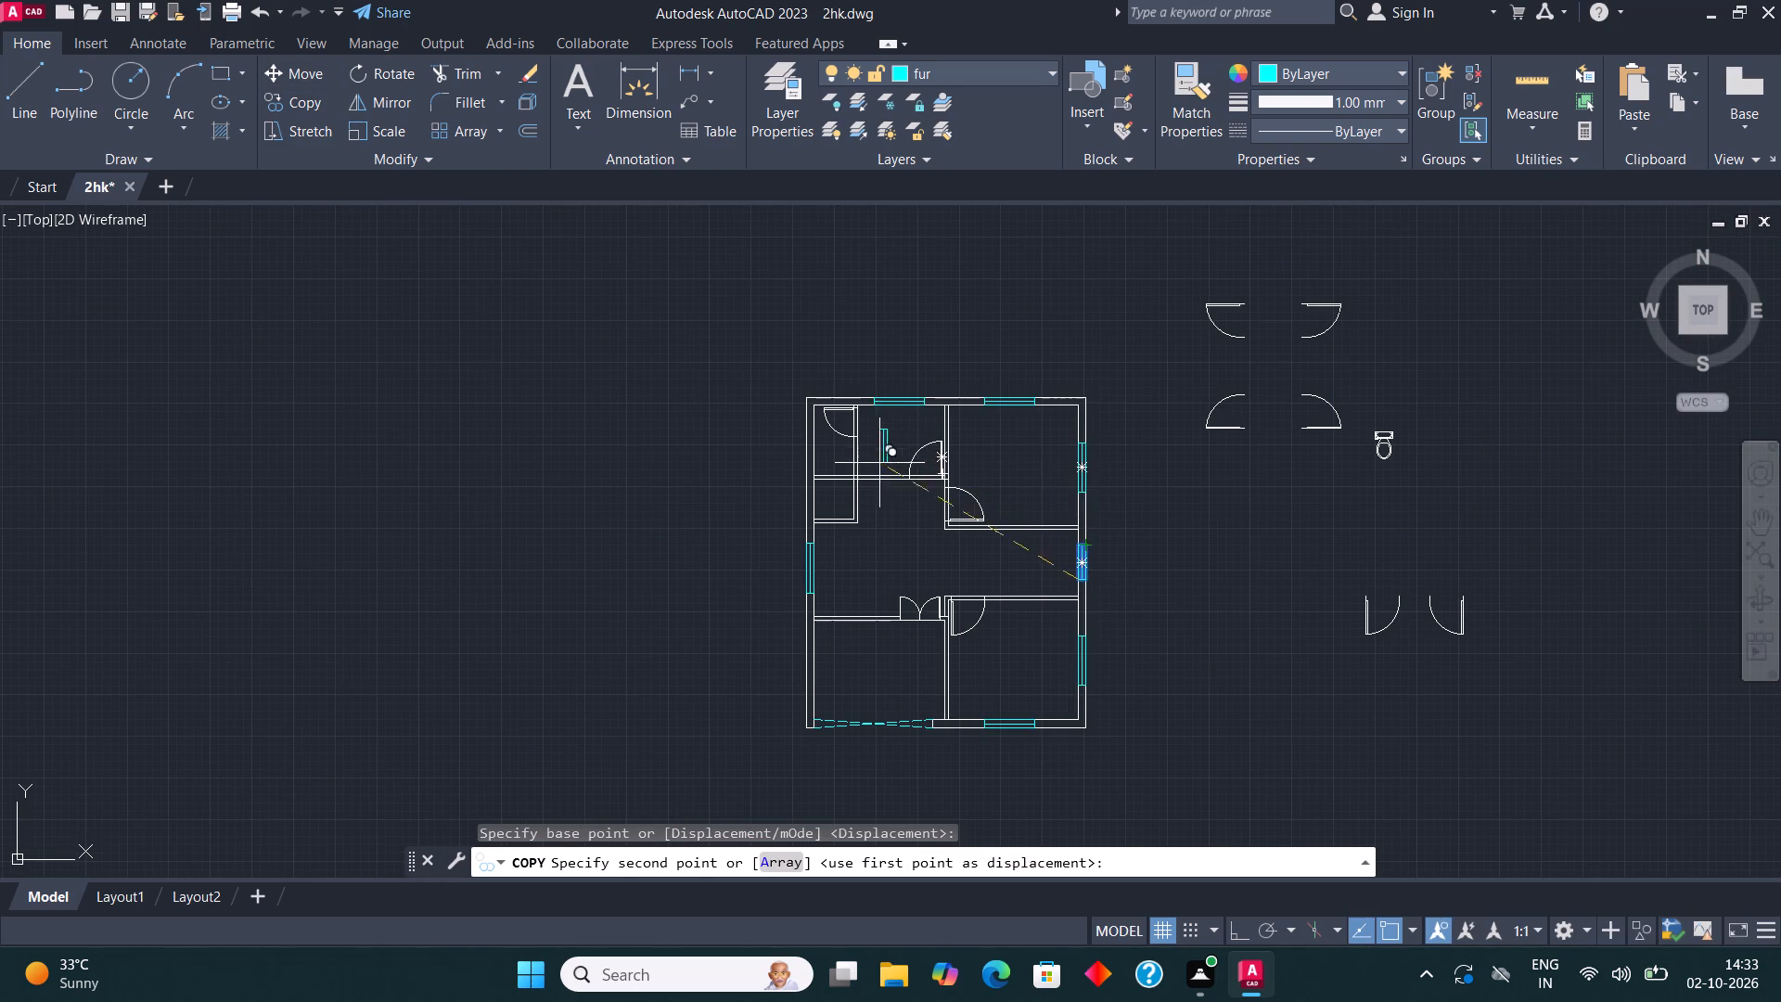
pyautogui.scroll(2, 827, 476)
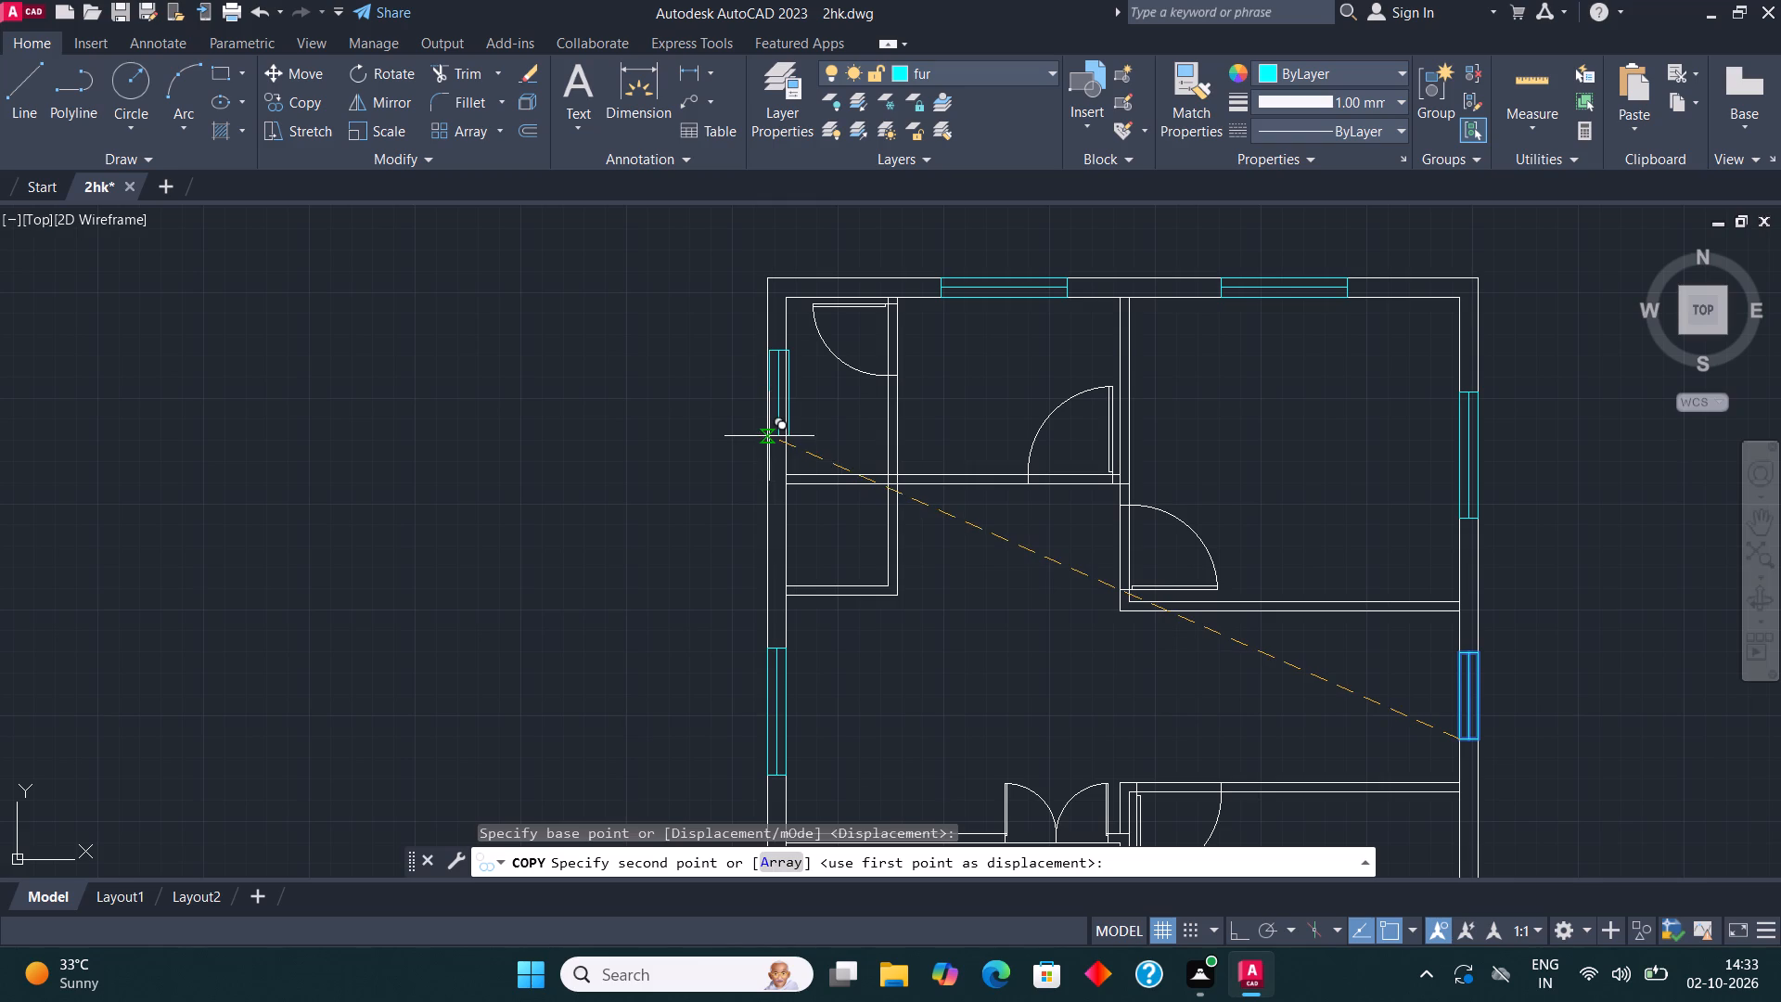
pyautogui.click(769, 436)
pyautogui.click(766, 576)
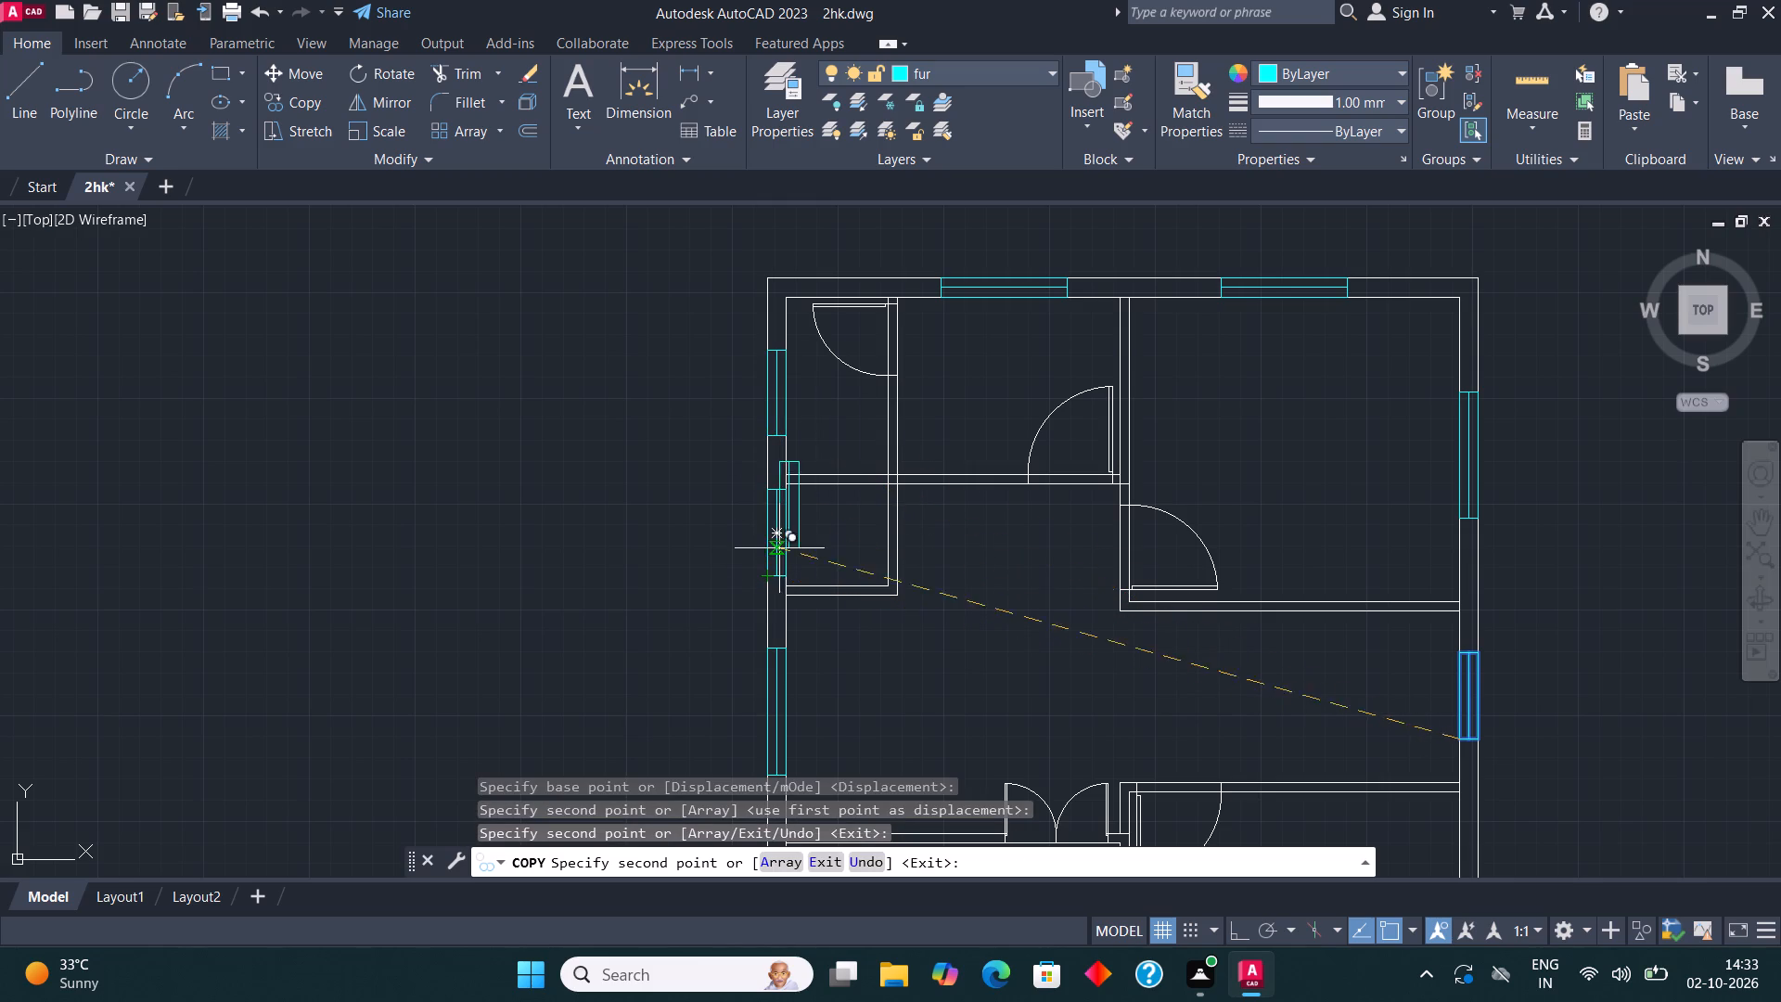
pyautogui.scroll(-2, 791, 451)
pyautogui.press('Escape')
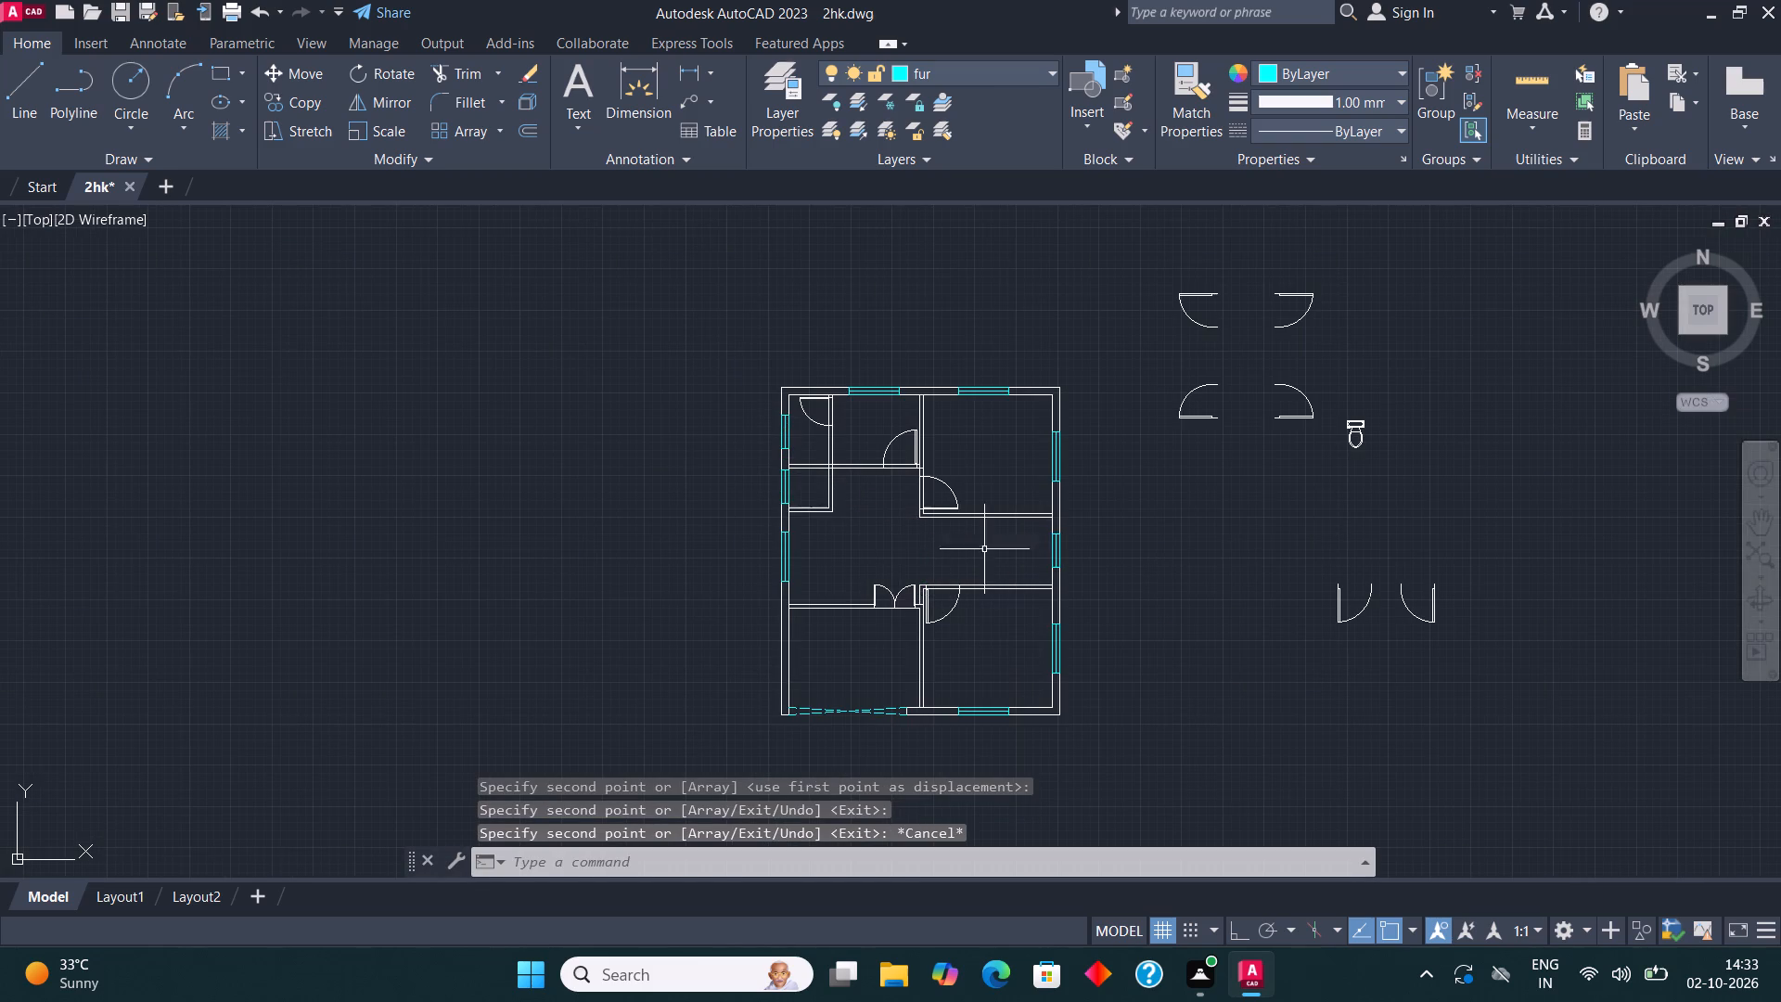
# Select all doors similar to the northwest room's door and move them to the fur layer.
pyautogui.moveTo(979, 523); pyautogui.dragTo(1011, 609, button='middle')
pyautogui.scroll(1, 827, 561)
pyautogui.moveTo(1008, 527); pyautogui.dragTo(949, 555, button='middle')
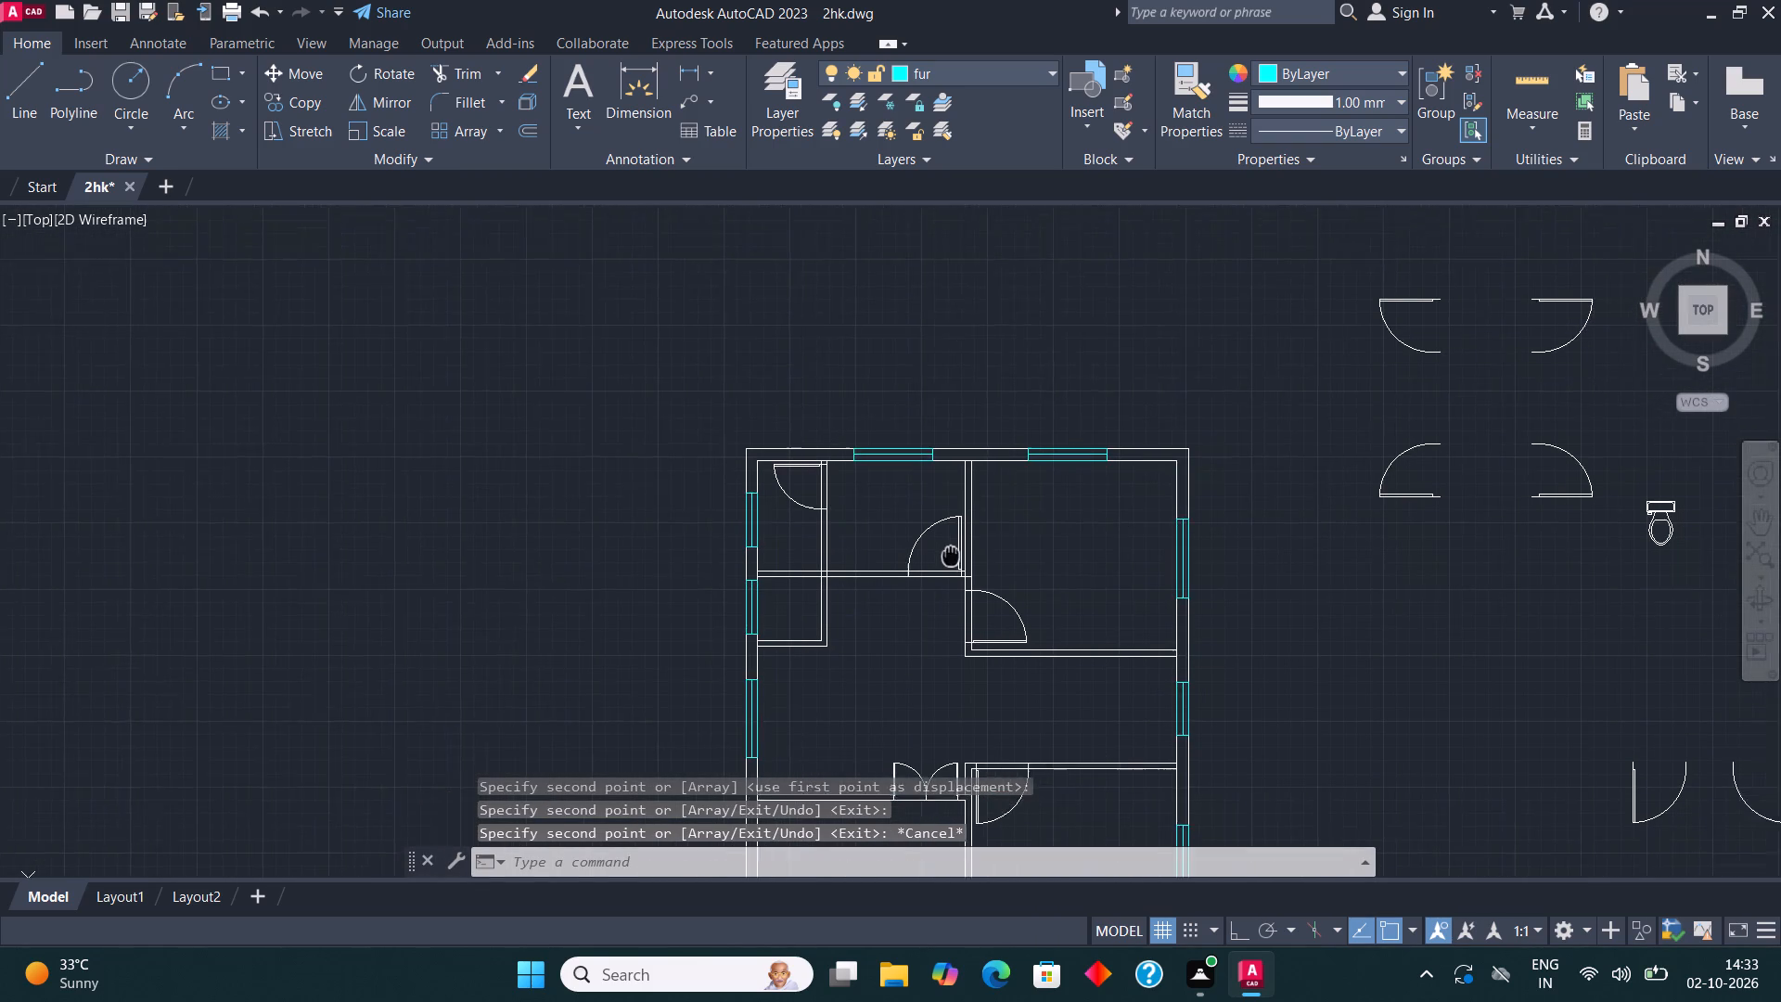
pyautogui.moveTo(949, 555); pyautogui.dragTo(930, 568, button='middle')
pyautogui.click(772, 518)
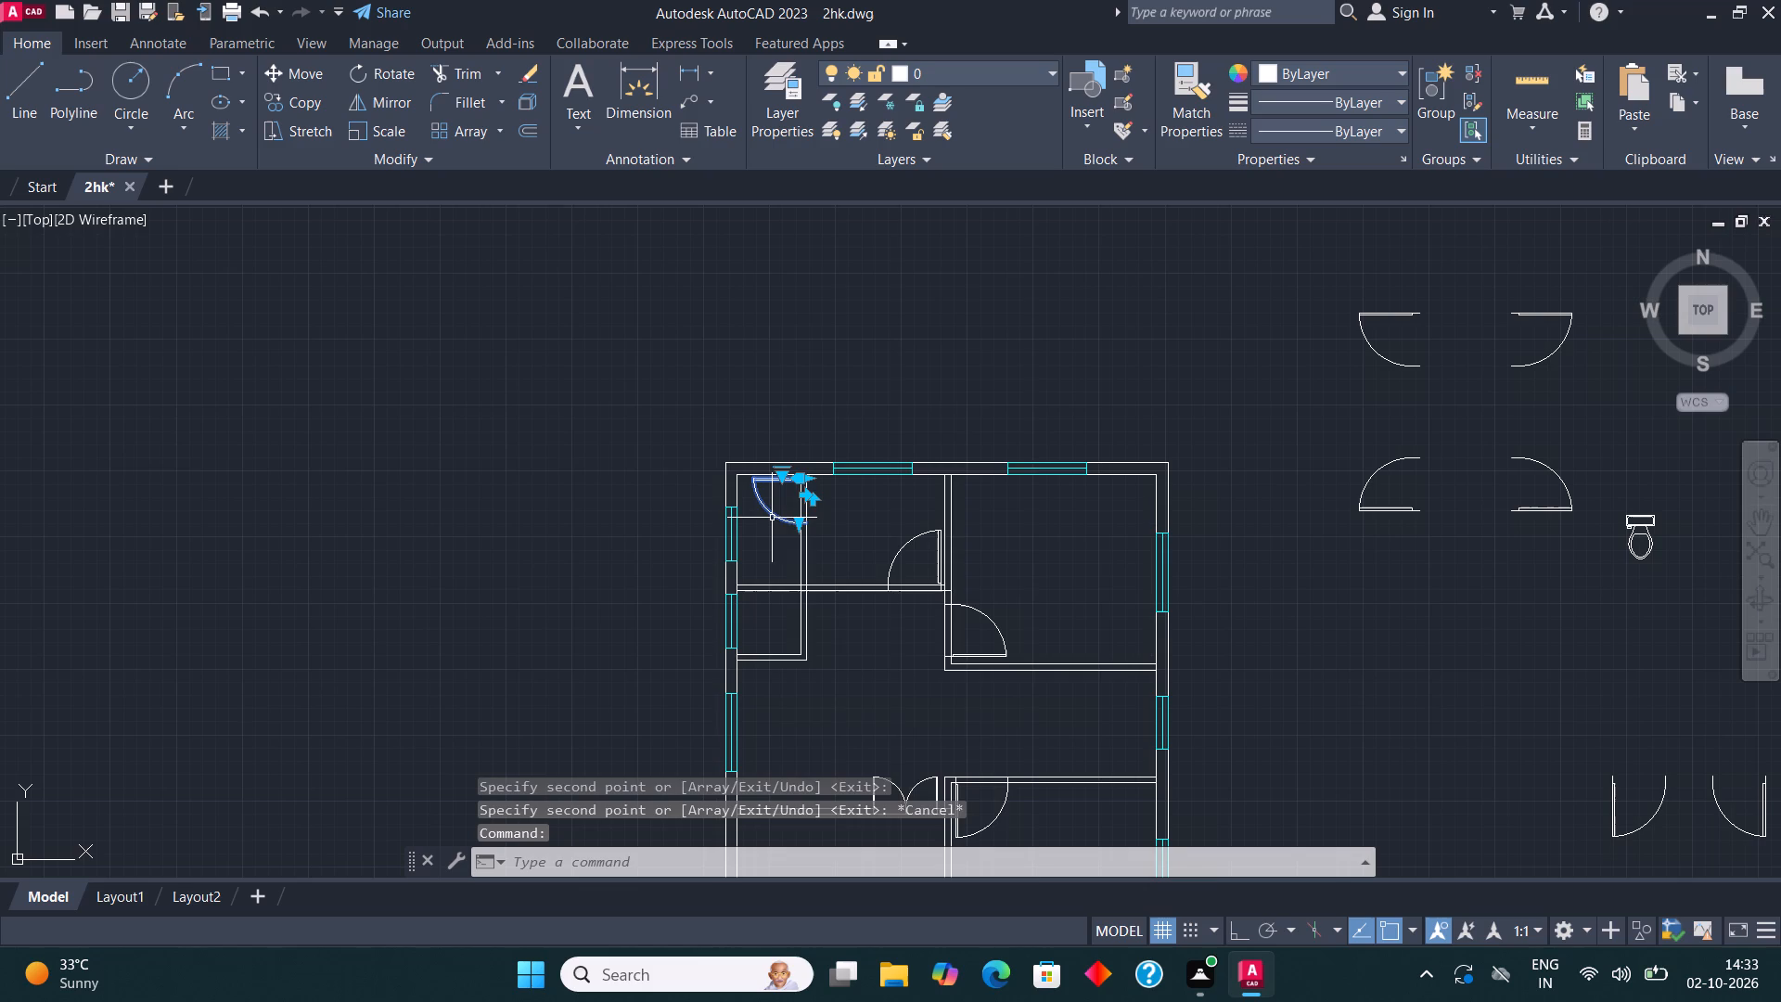
pyautogui.rightClick(772, 518)
pyautogui.click(893, 719)
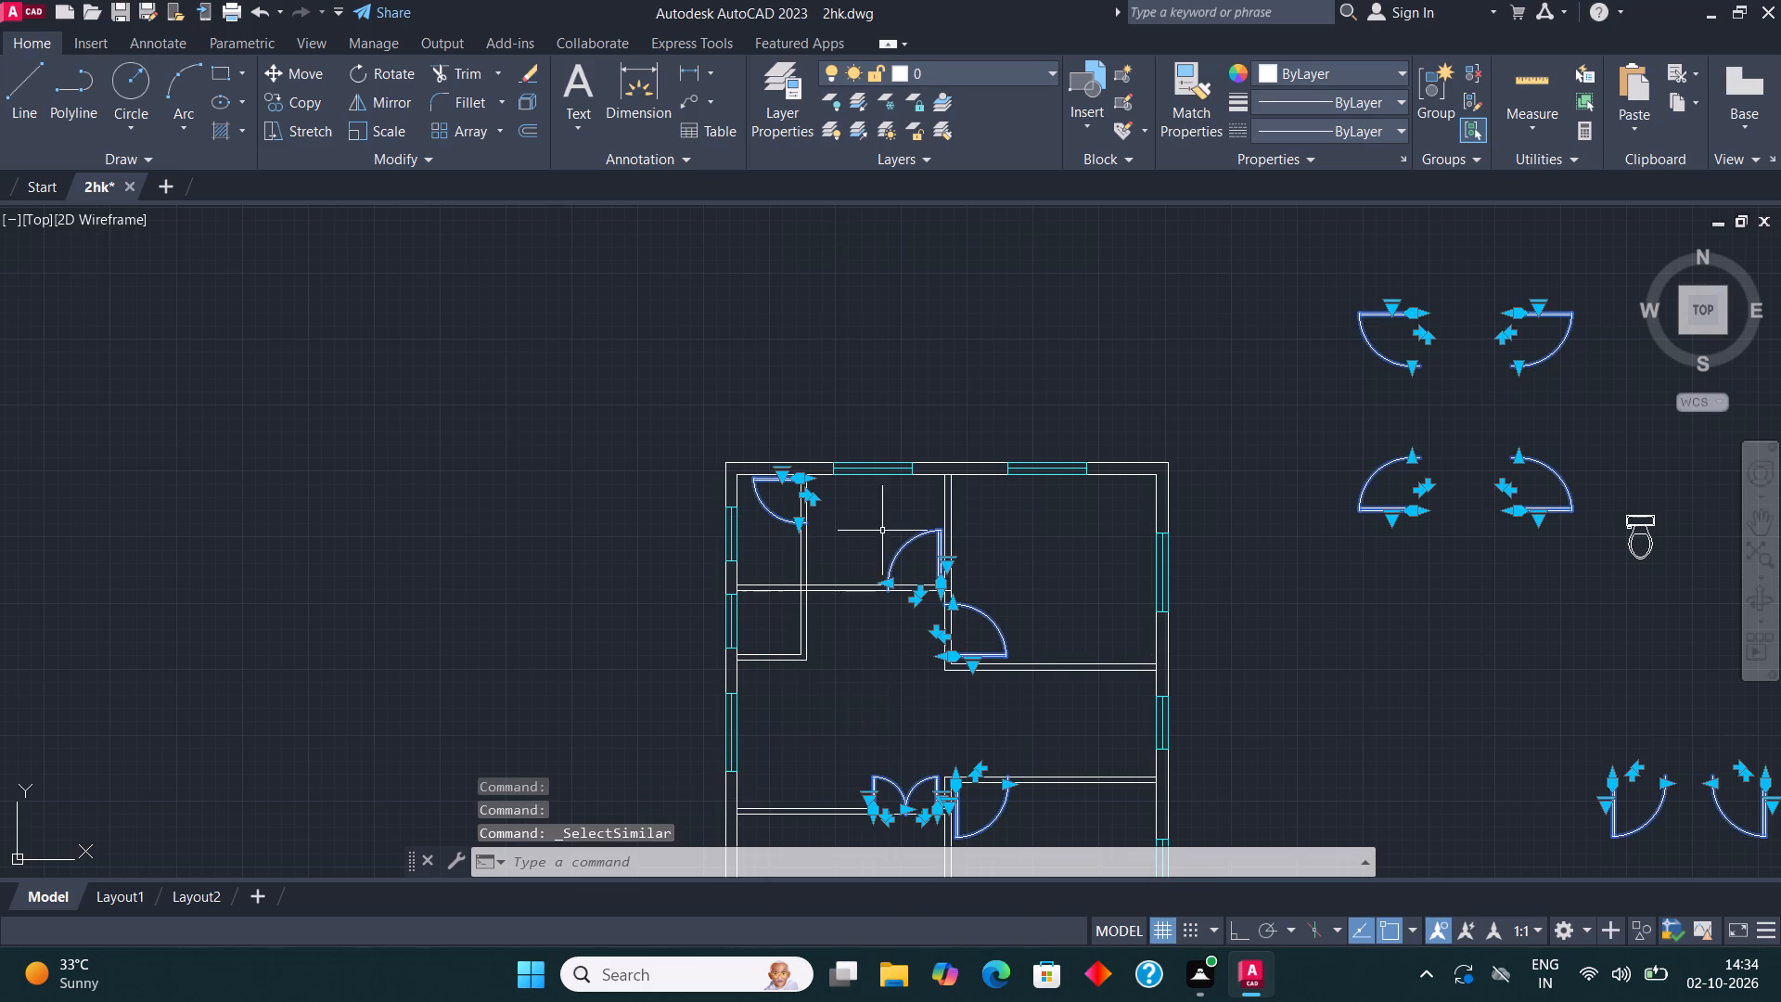
pyautogui.click(973, 75)
pyautogui.click(963, 131)
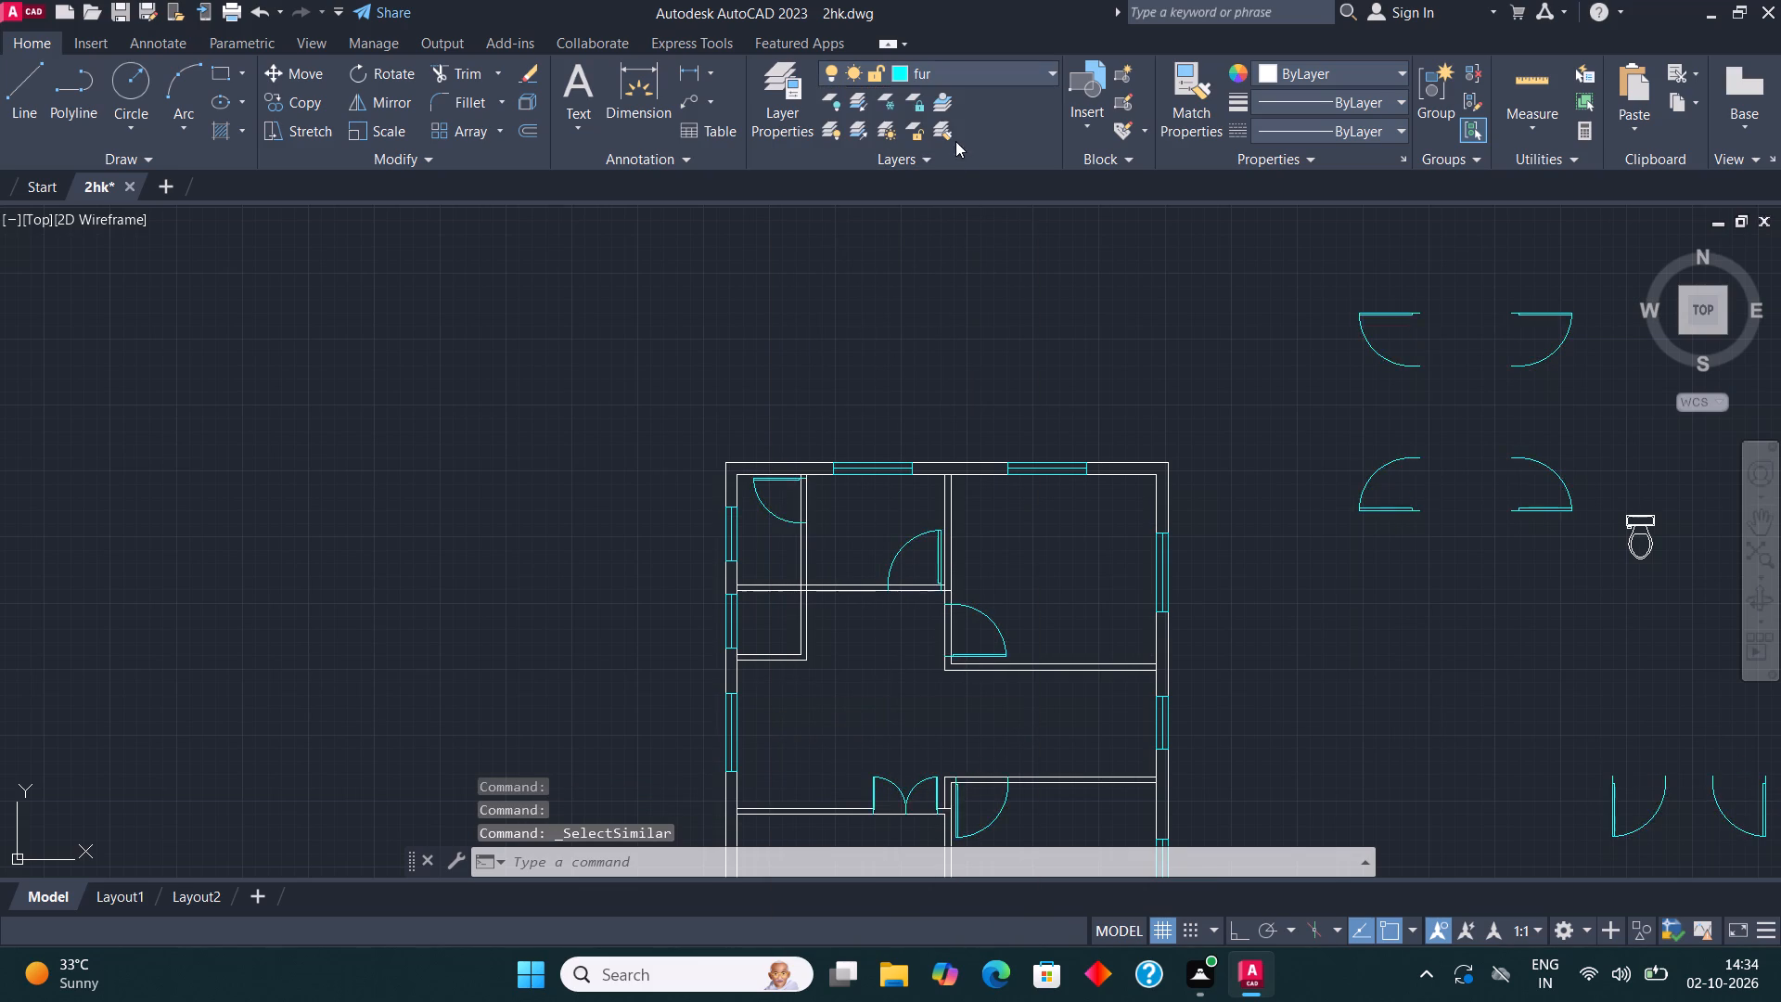
pyautogui.press('Escape')
# Delete the spare doors and the toilet lying outside the east side of the plan.
pyautogui.scroll(-2, 852, 409)
pyautogui.moveTo(1062, 505); pyautogui.dragTo(1085, 519, button='middle')
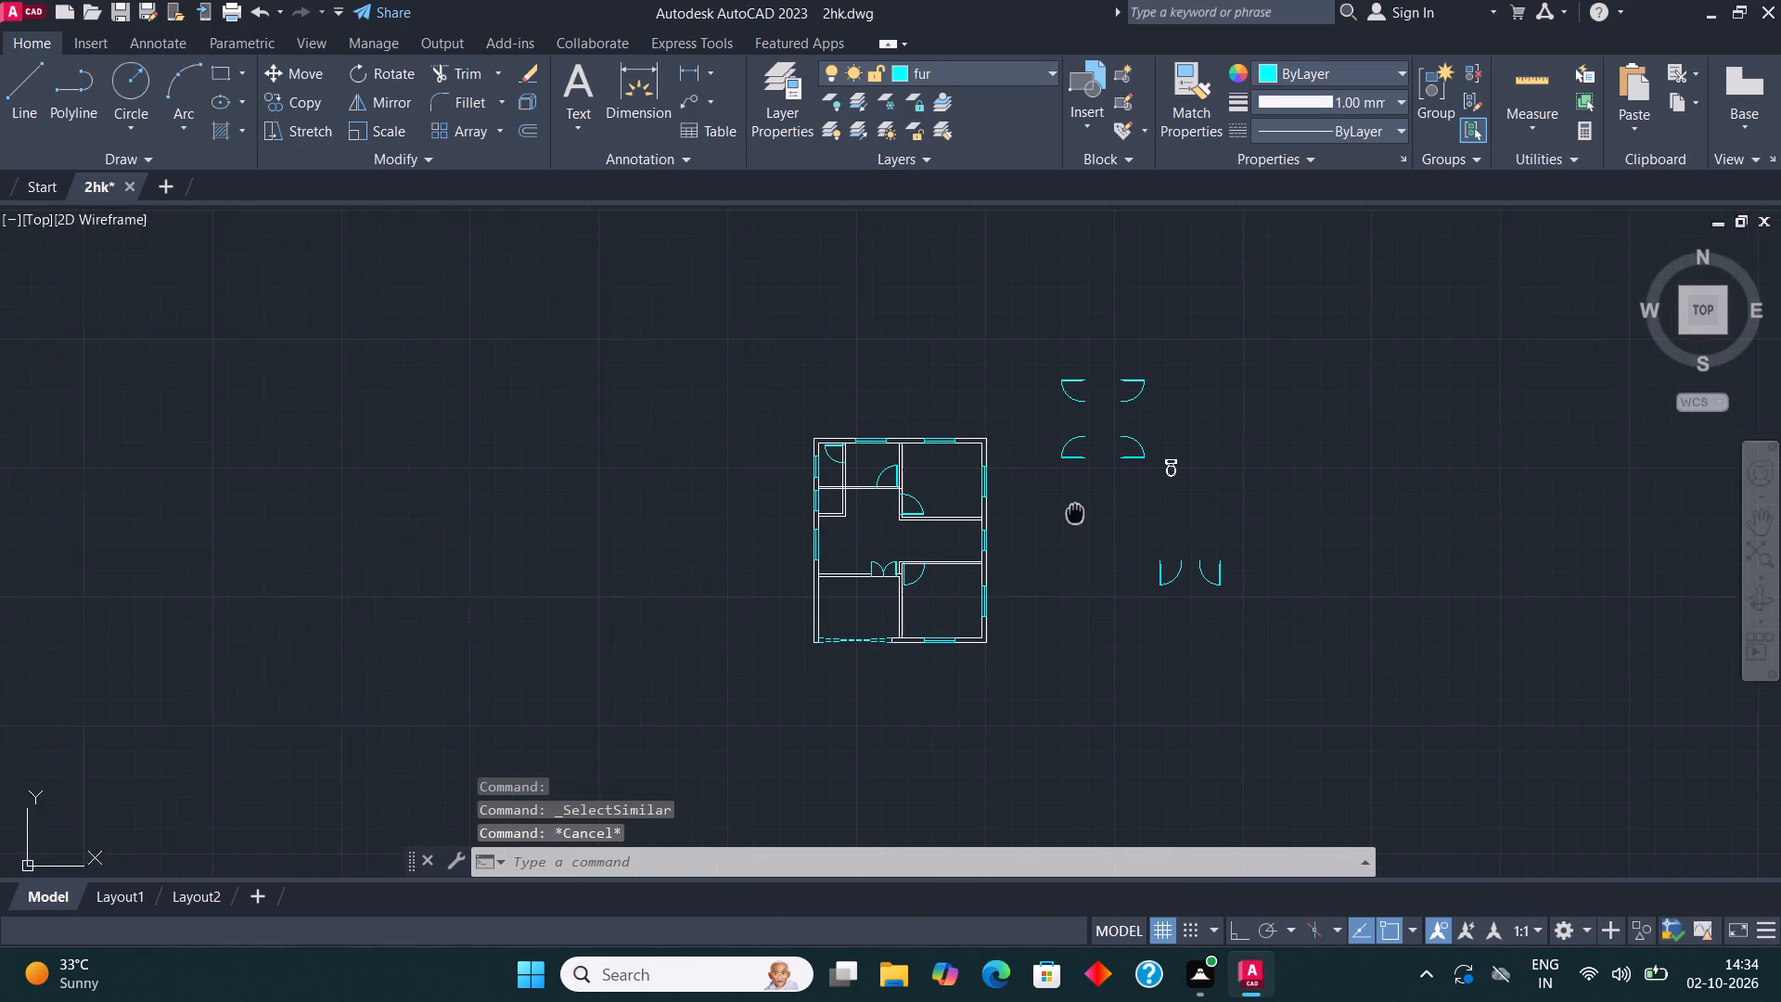
pyautogui.moveTo(1085, 519); pyautogui.dragTo(1117, 543, button='middle')
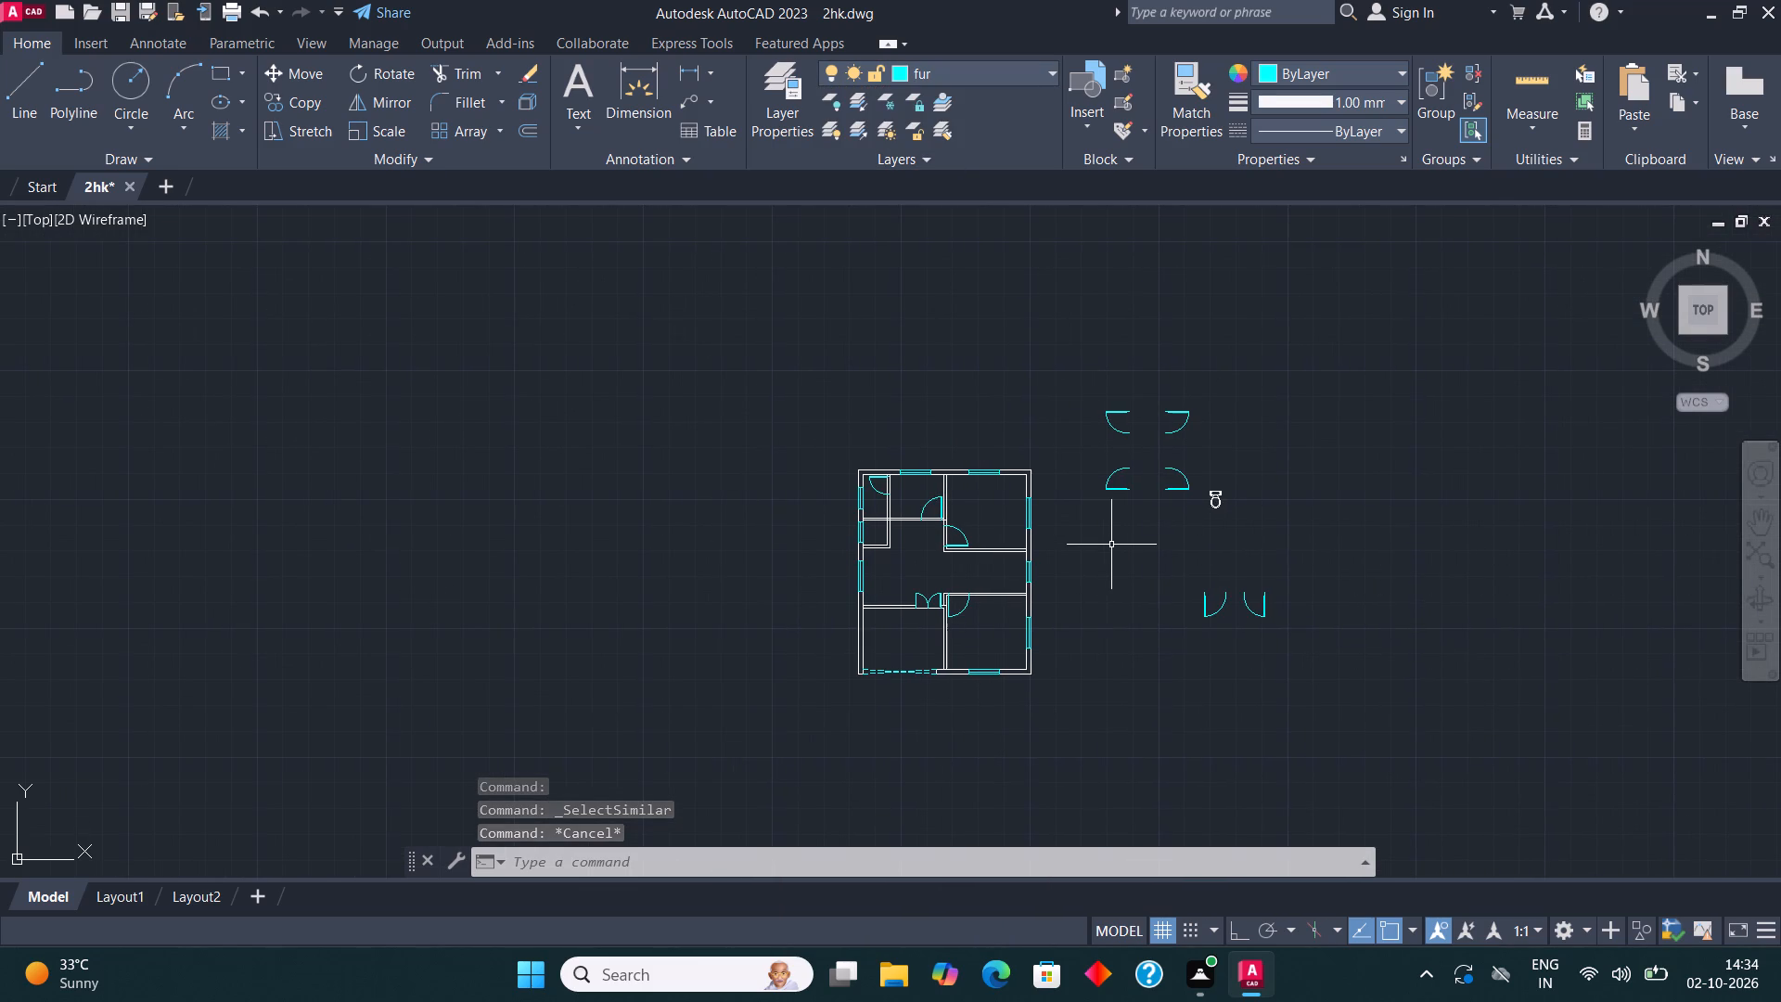
pyautogui.moveTo(1121, 580); pyautogui.dragTo(1125, 617, button='middle')
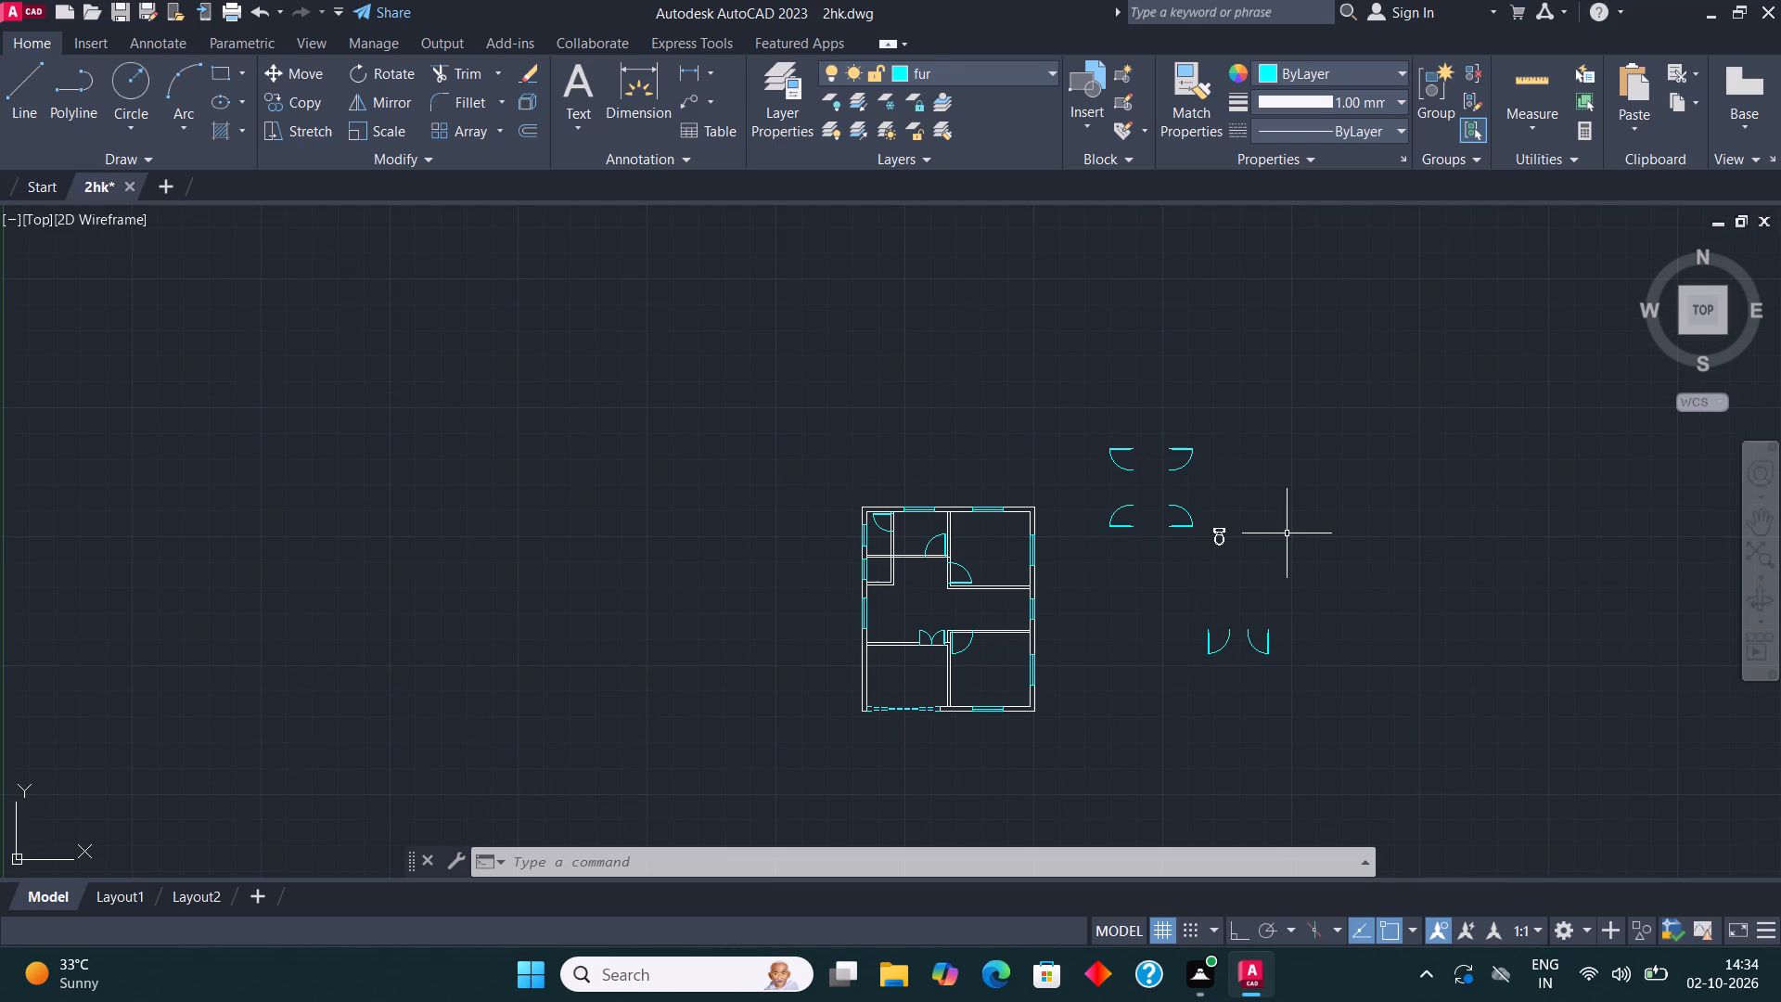
pyautogui.click(1288, 698)
pyautogui.click(1085, 418)
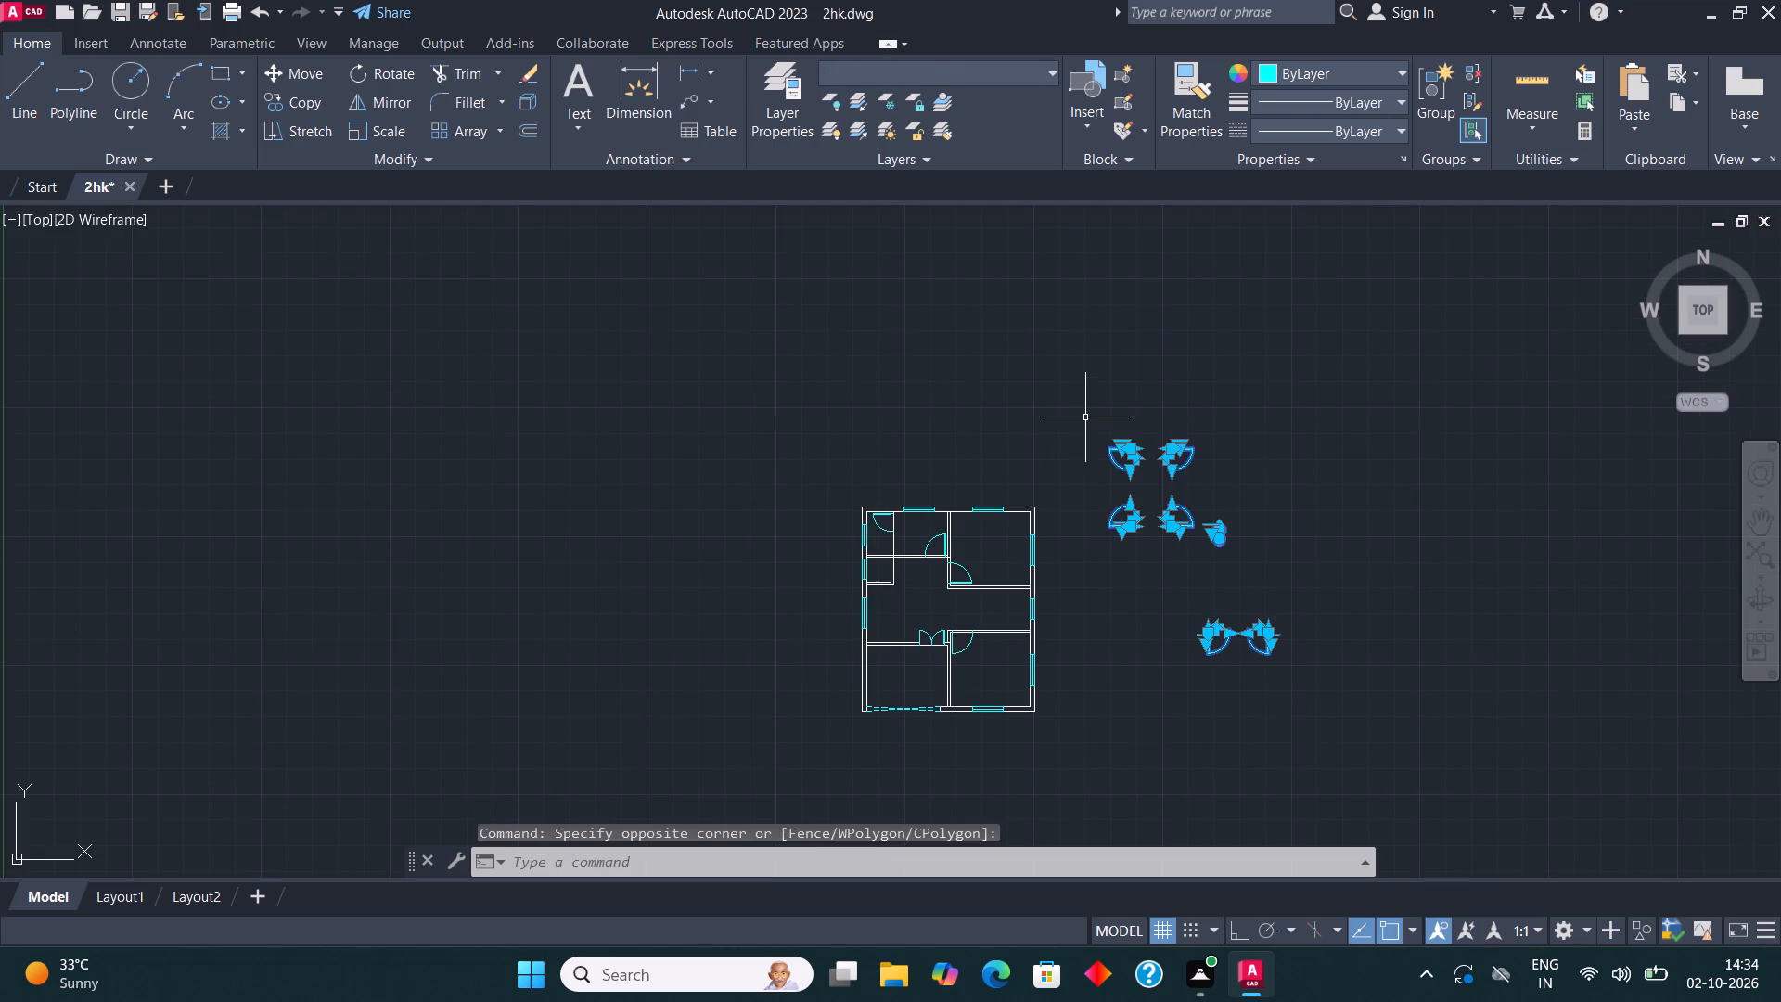
pyautogui.press('Delete')
# Draw a counter outline along the north middle room's north wall, 2' deep from the east wall corner and about 8' long.
pyautogui.scroll(2, 838, 516)
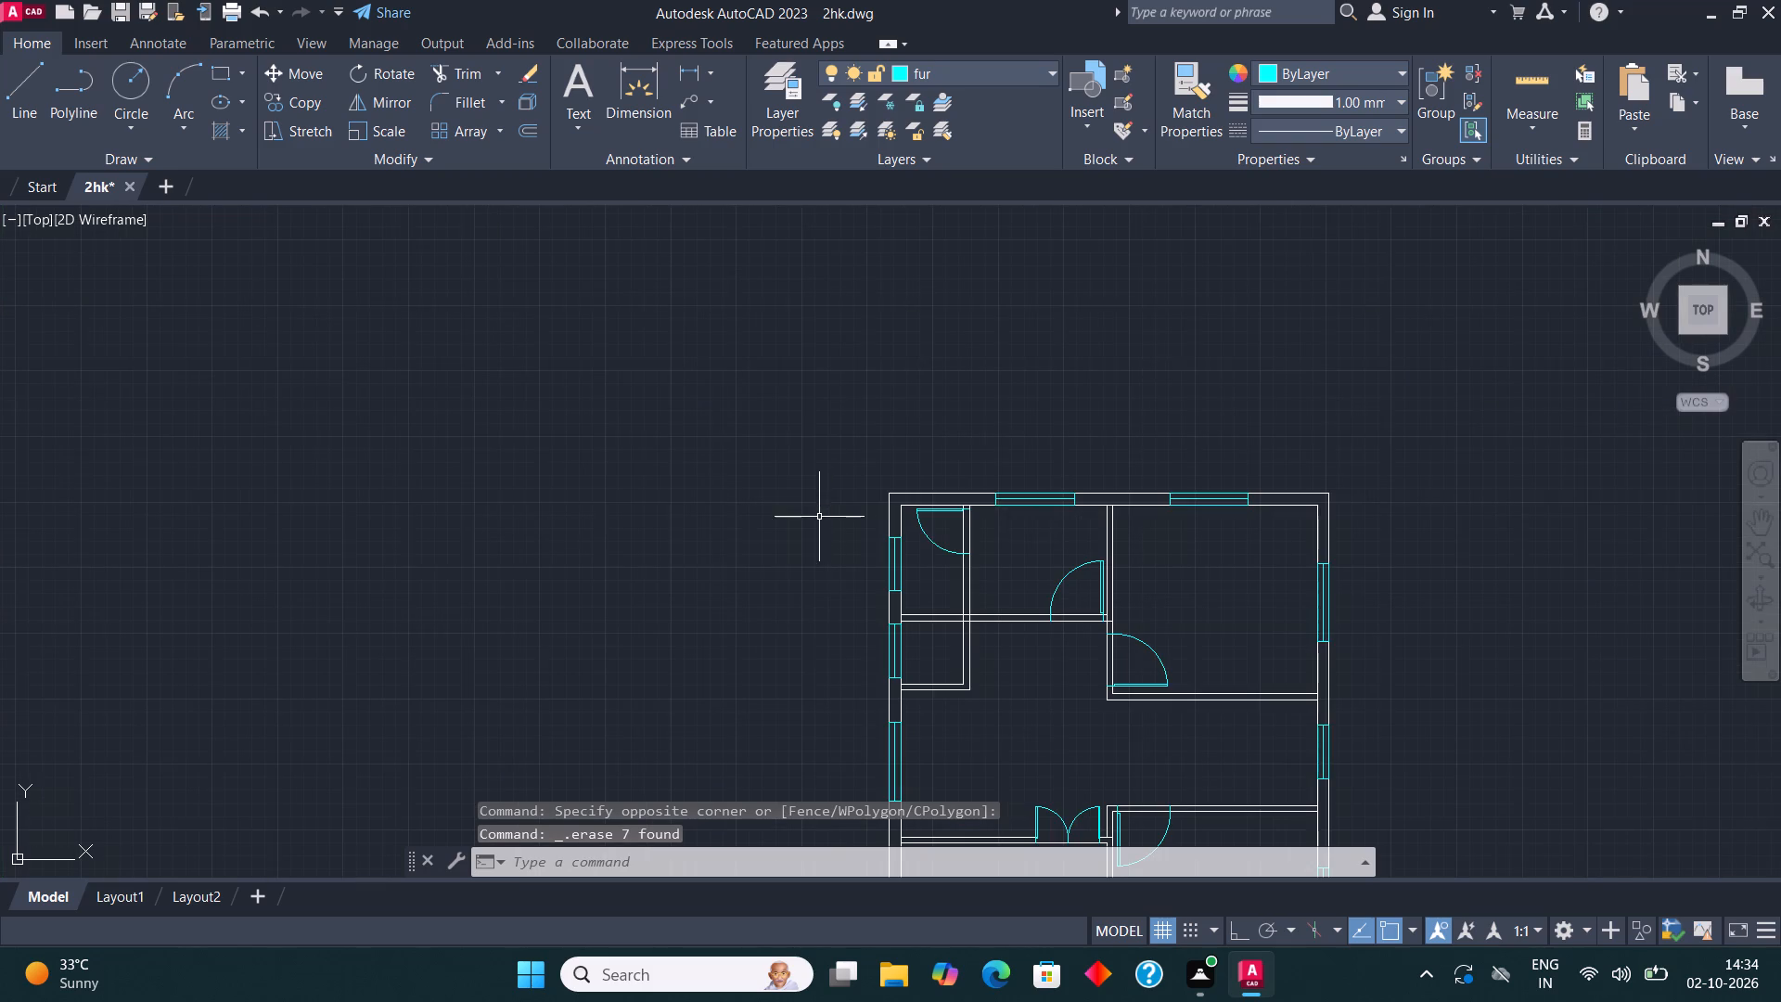
pyautogui.moveTo(1181, 559); pyautogui.dragTo(1102, 386, button='middle')
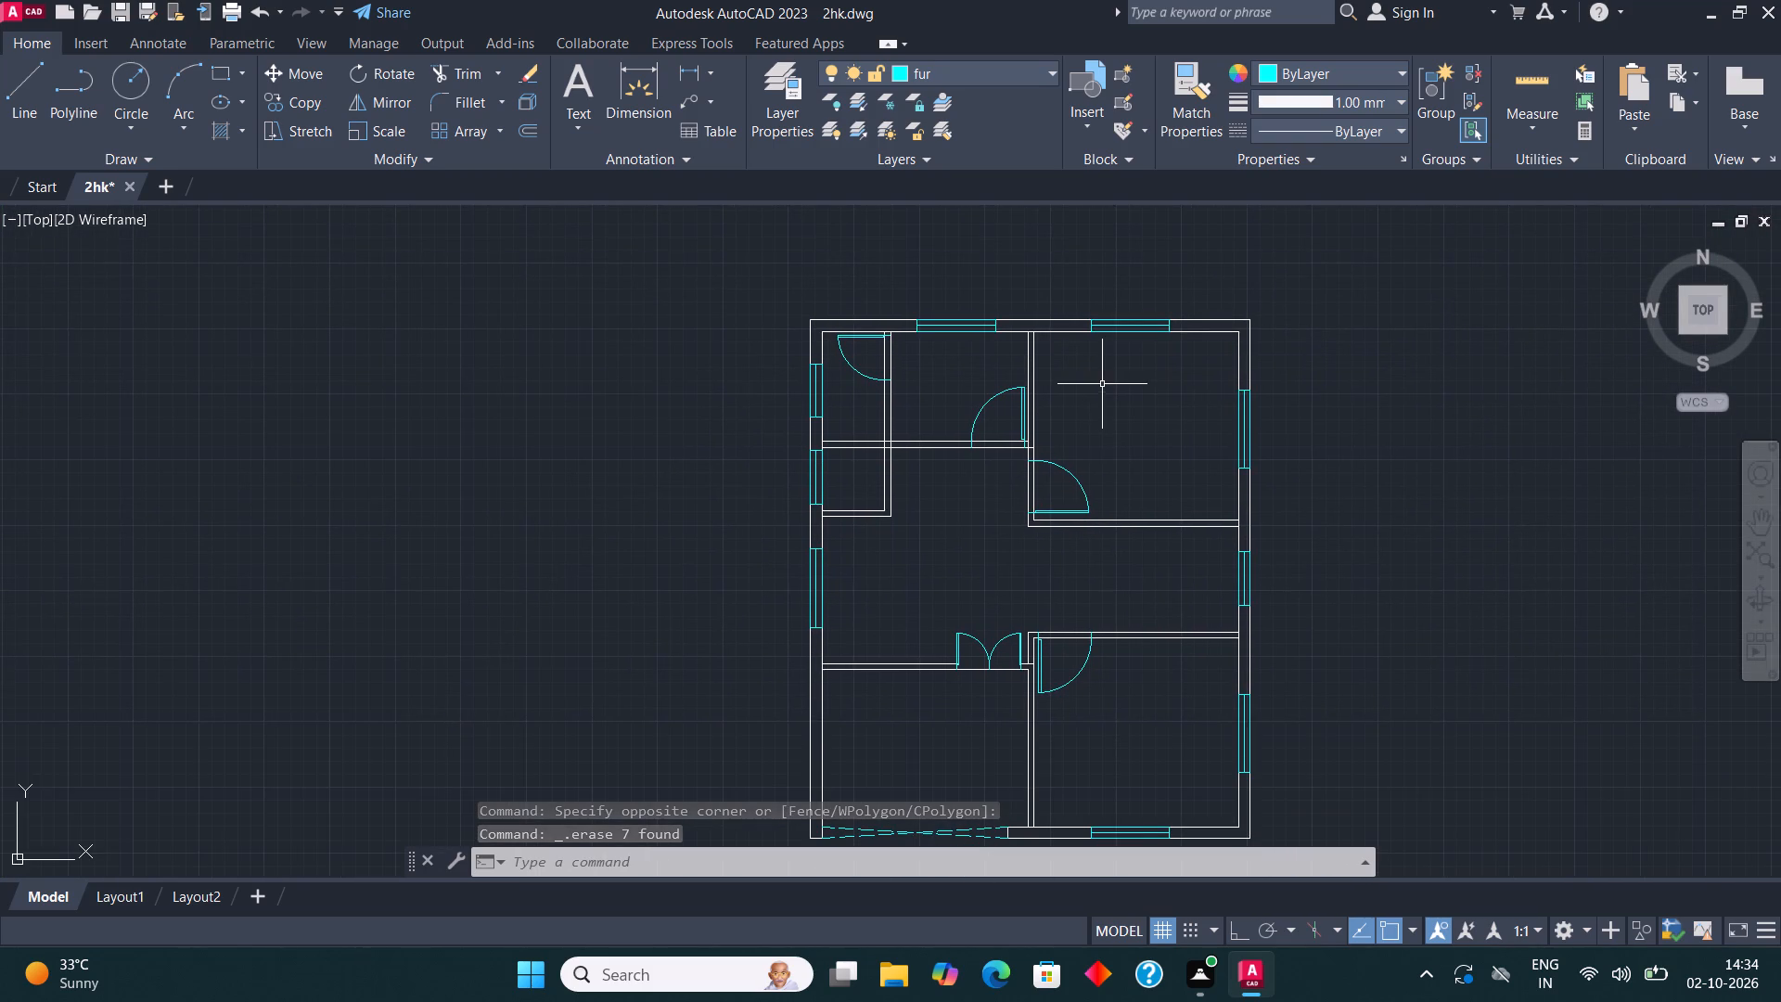
pyautogui.moveTo(911, 366); pyautogui.dragTo(963, 394, button='middle')
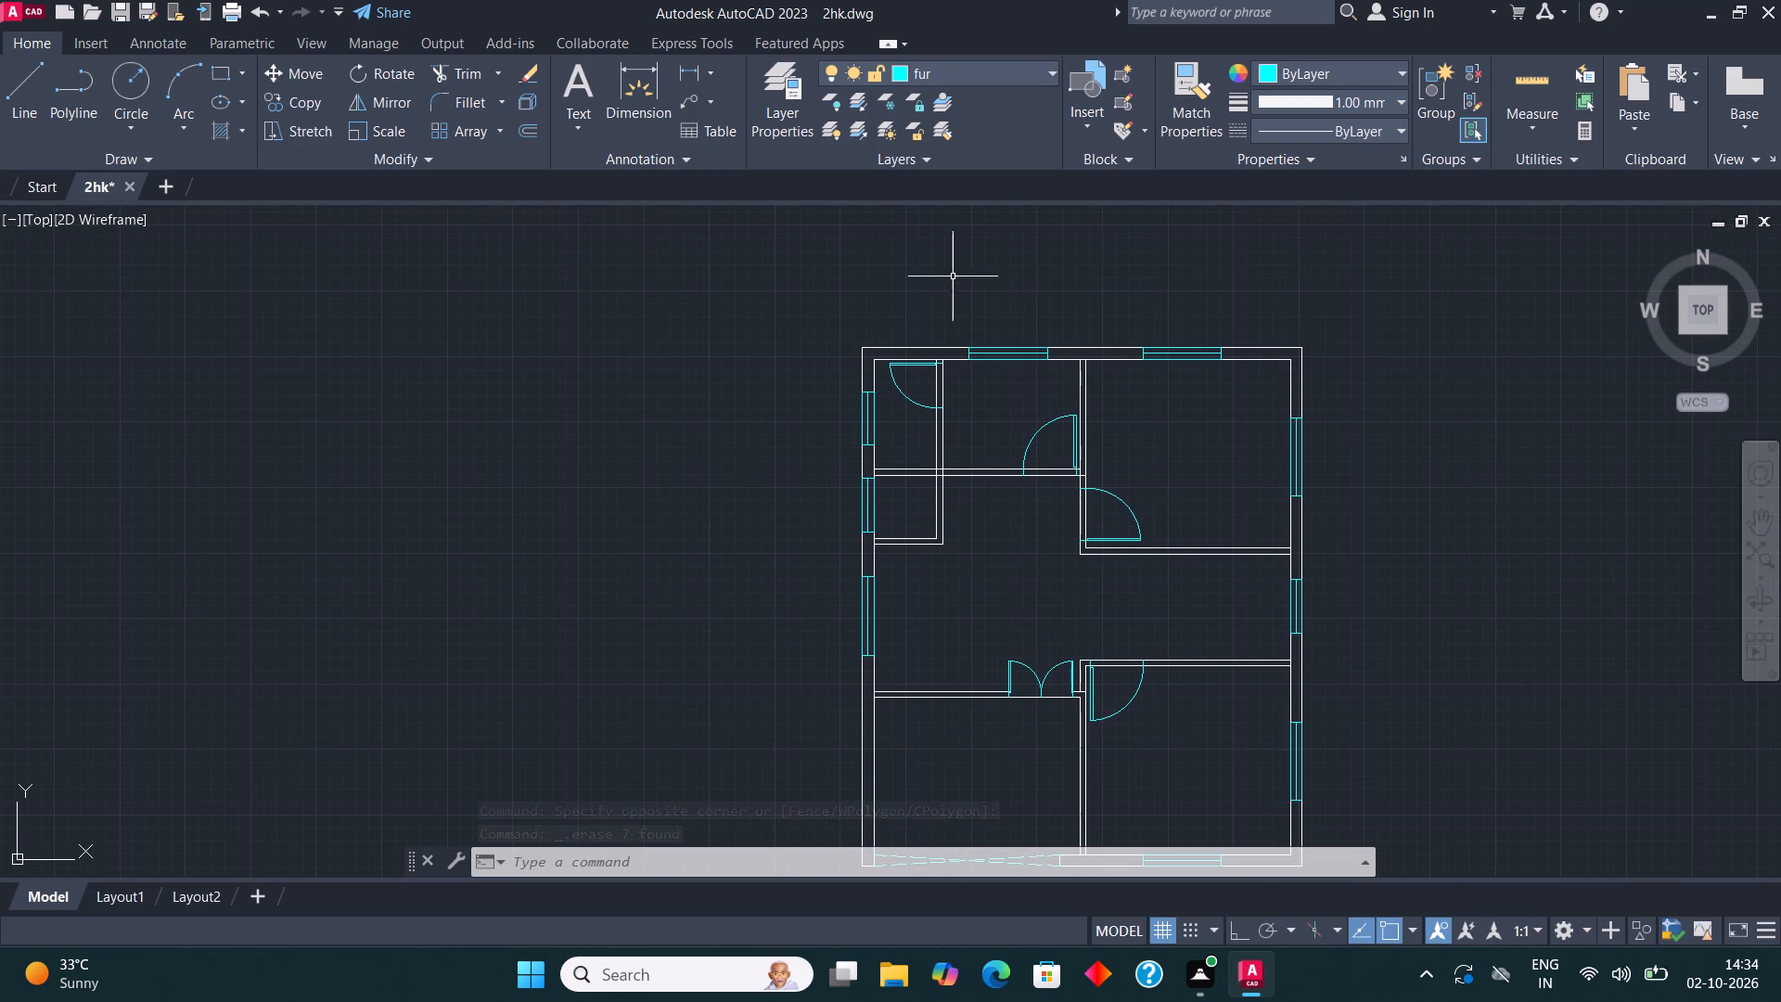
pyautogui.scroll(2, 1013, 346)
pyautogui.moveTo(987, 392); pyautogui.dragTo(1049, 441, button='middle')
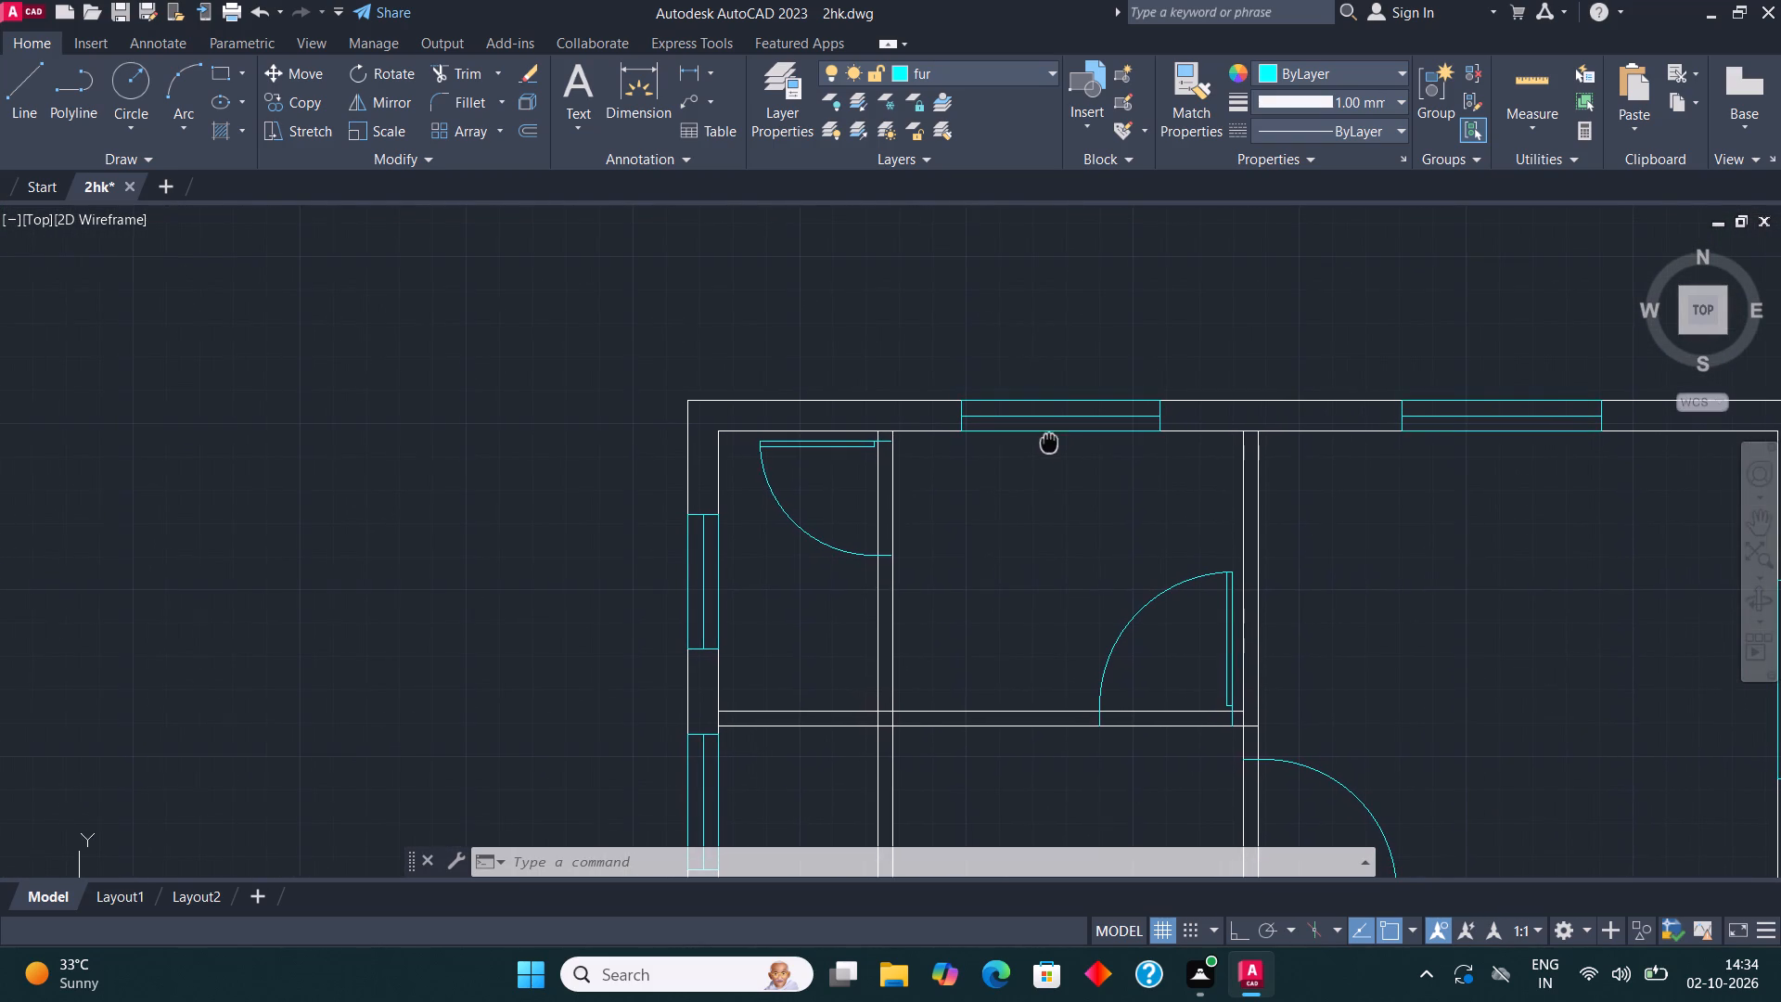
pyautogui.moveTo(1049, 441); pyautogui.dragTo(1050, 441, button='middle')
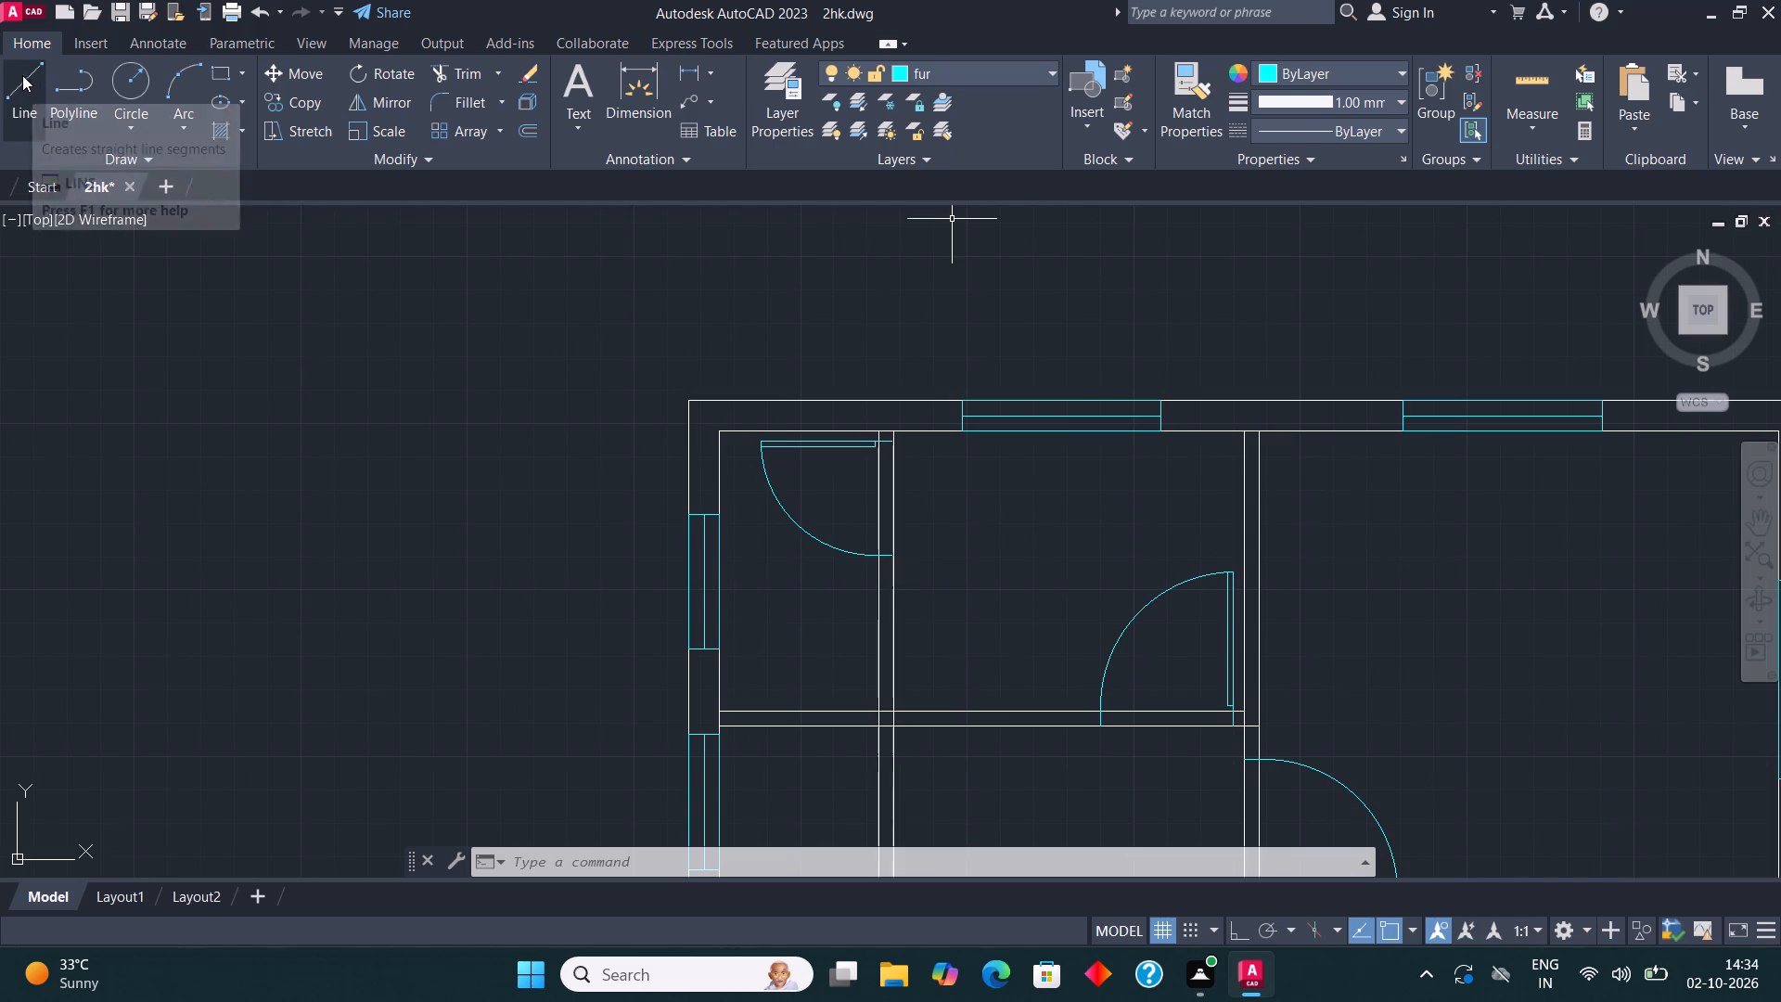
pyautogui.click(14, 80)
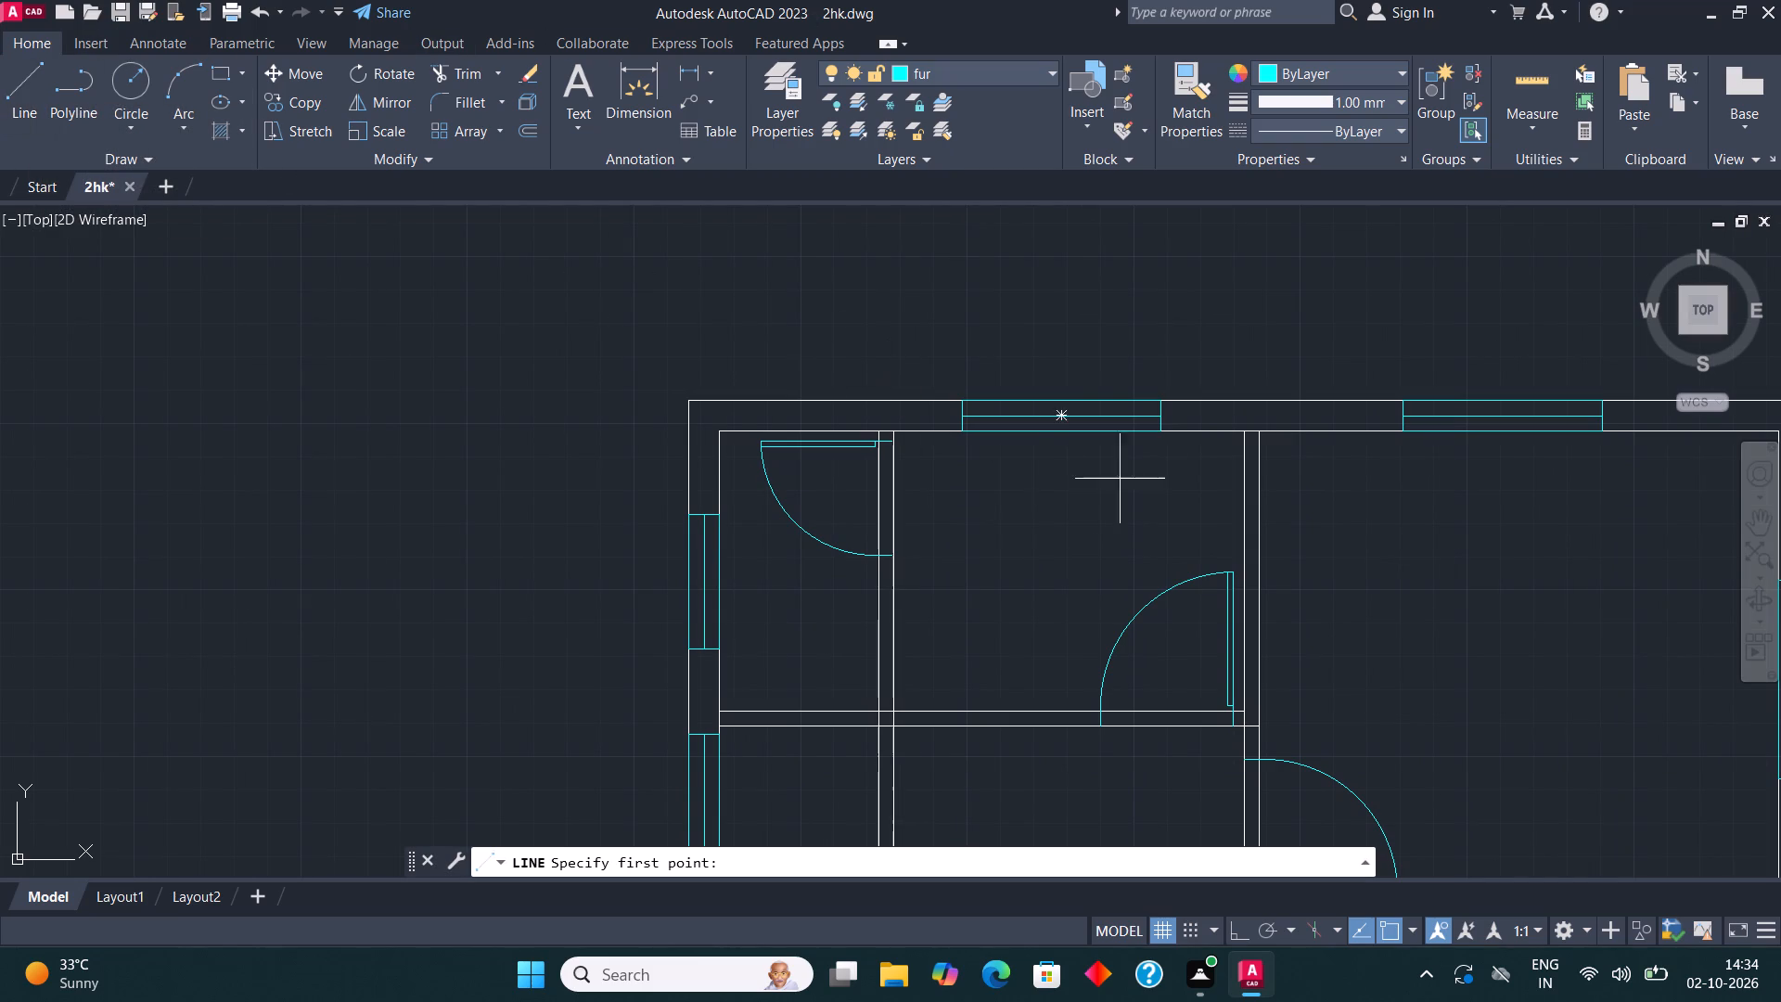
pyautogui.scroll(1, 1273, 548)
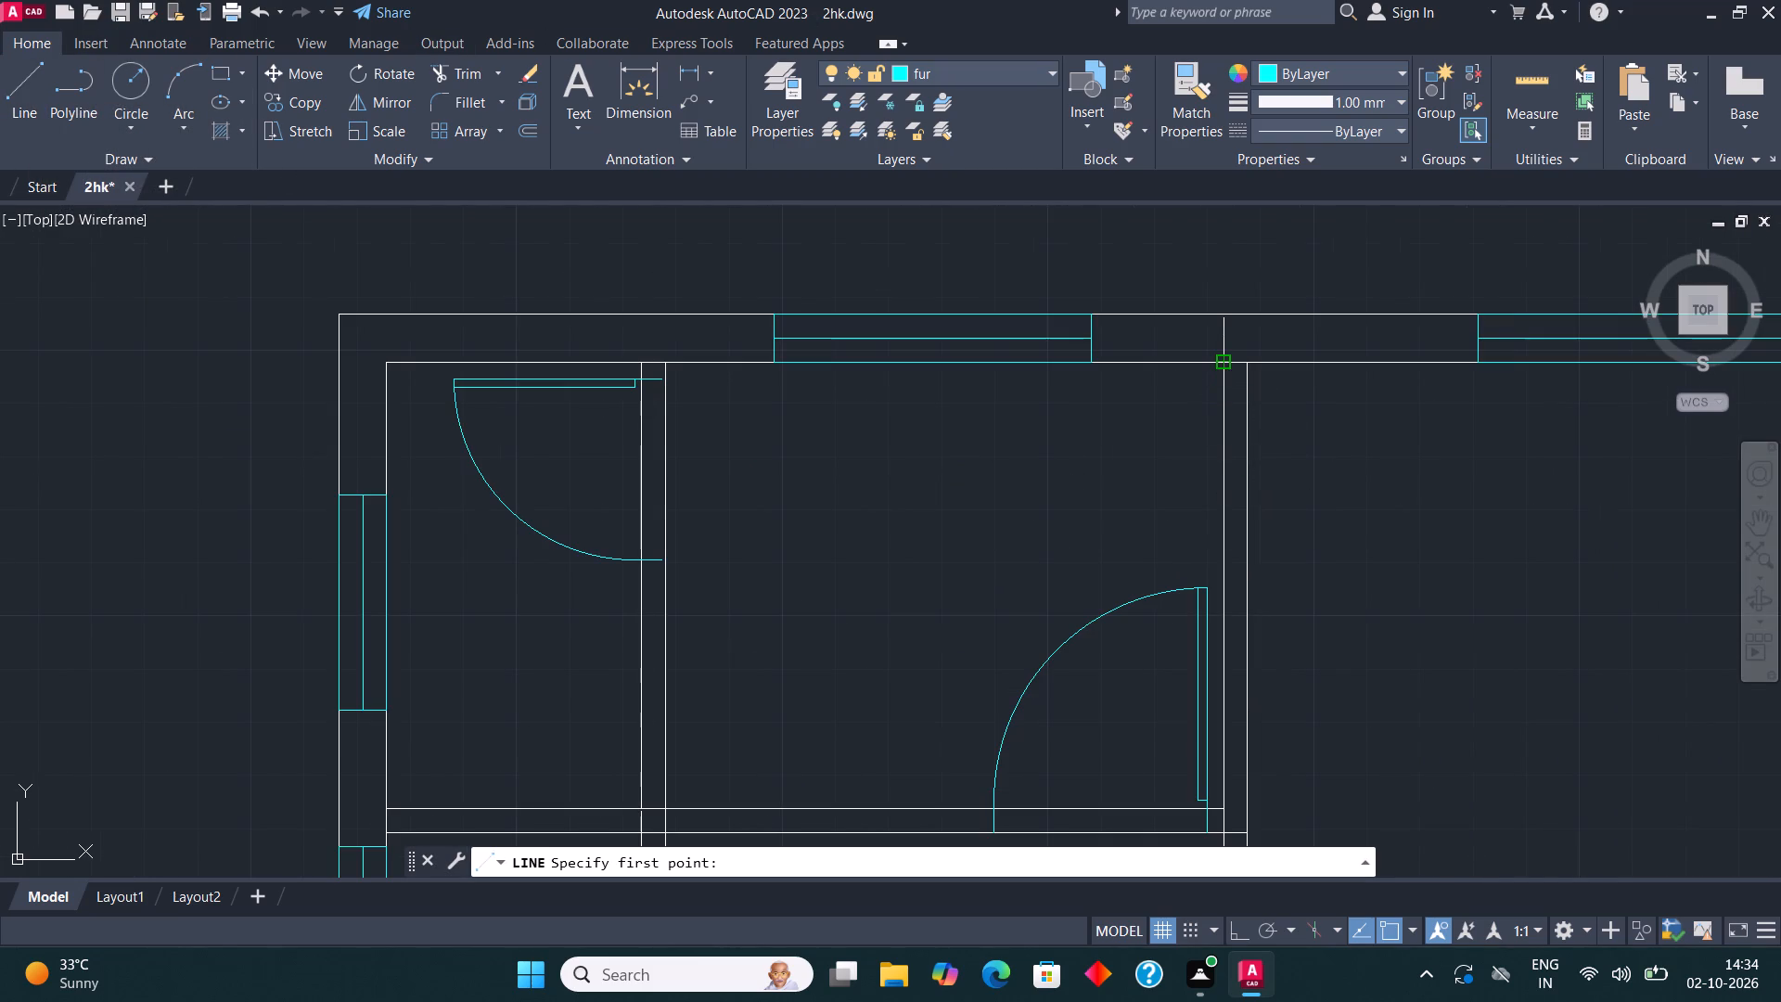
pyautogui.click(1230, 362)
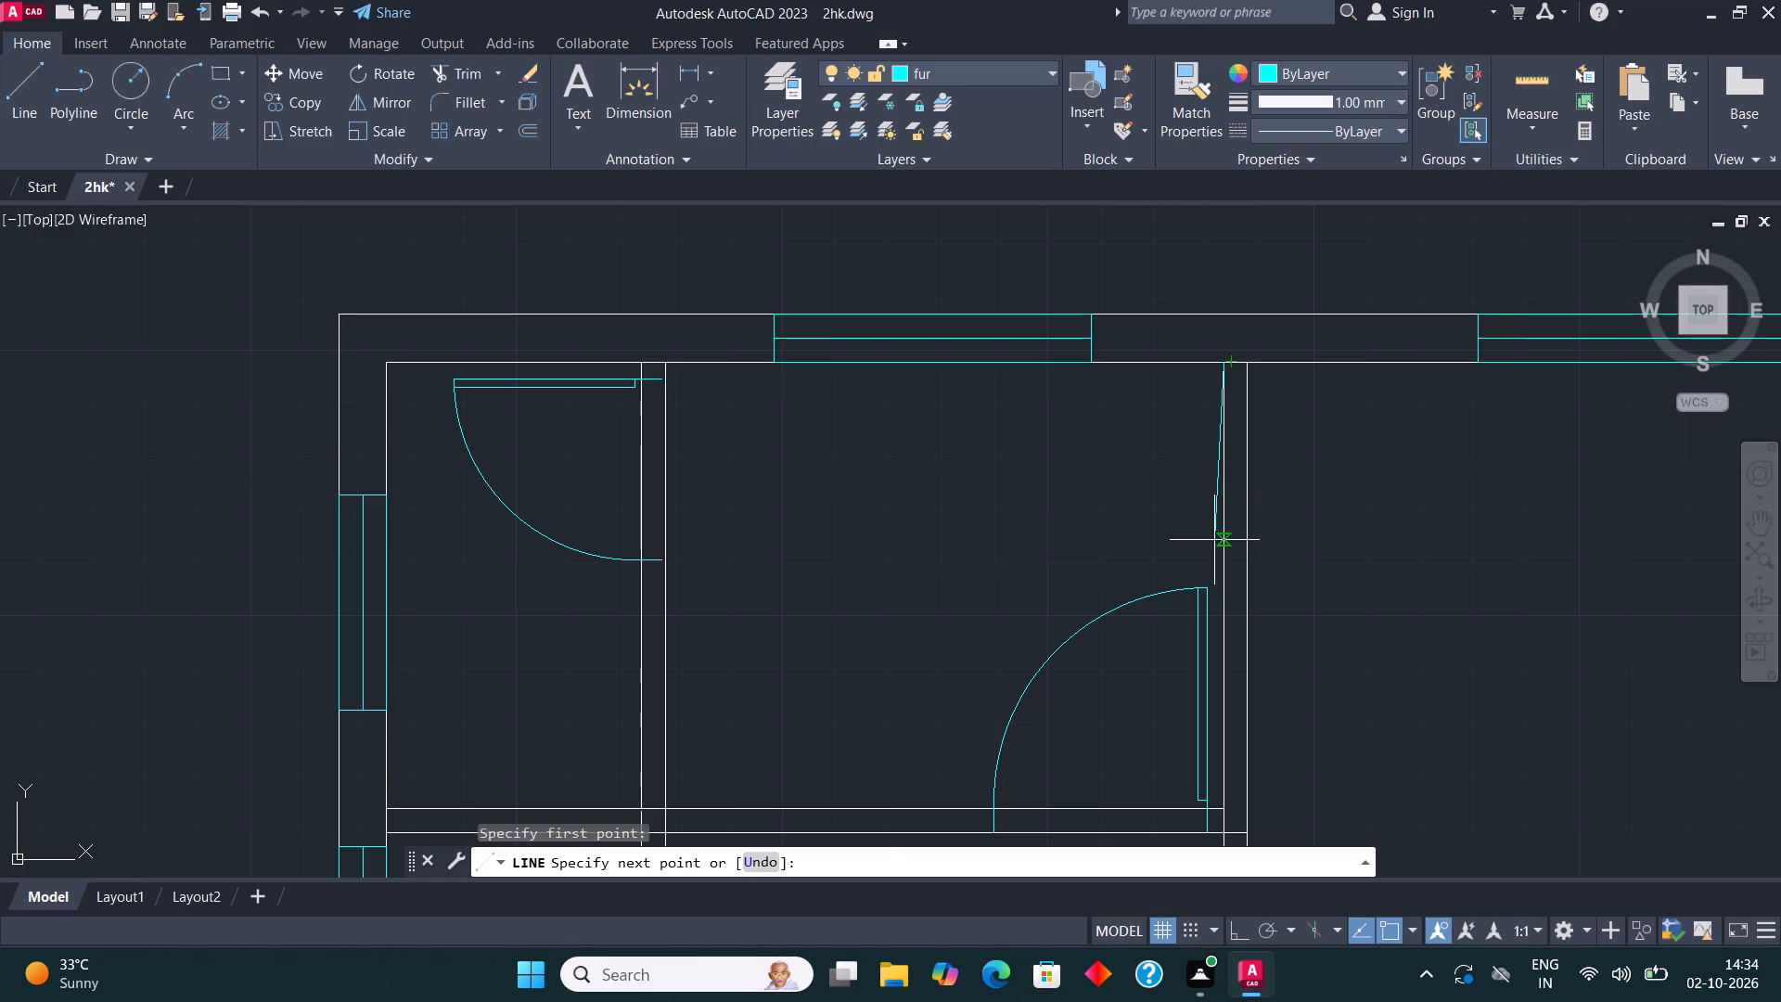
pyautogui.press('F8')
pyautogui.write("2'")
pyautogui.press('Return')
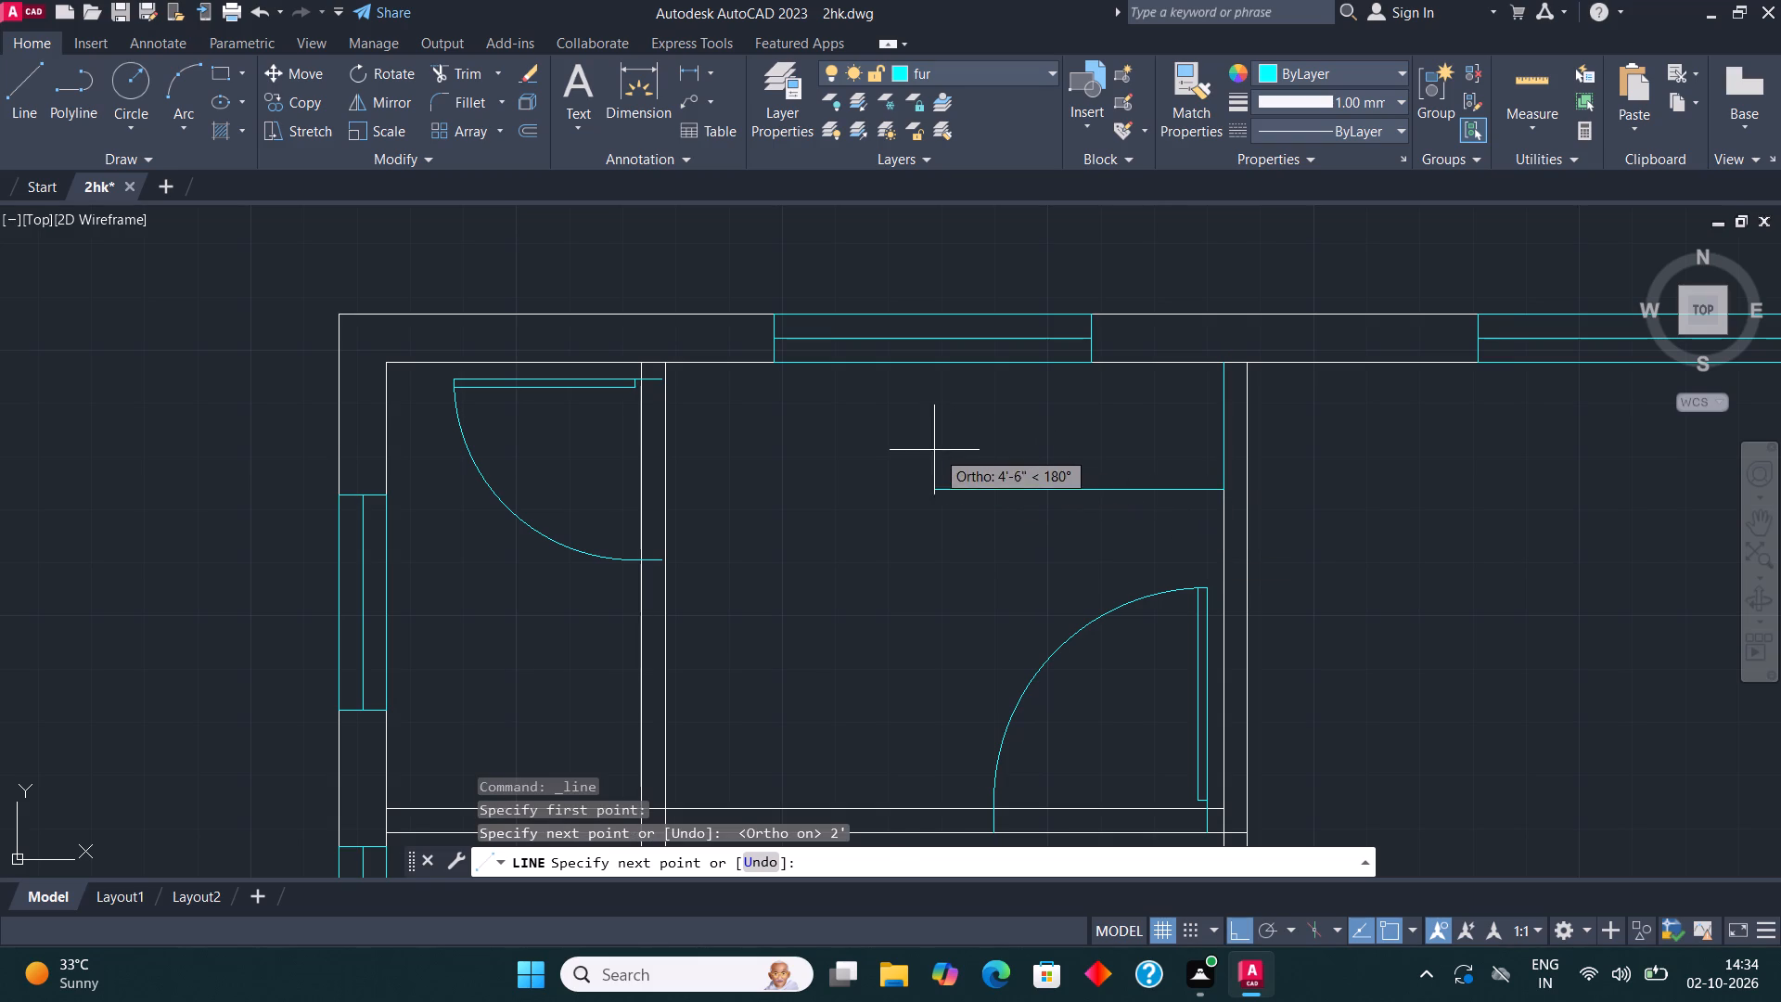
pyautogui.click(705, 475)
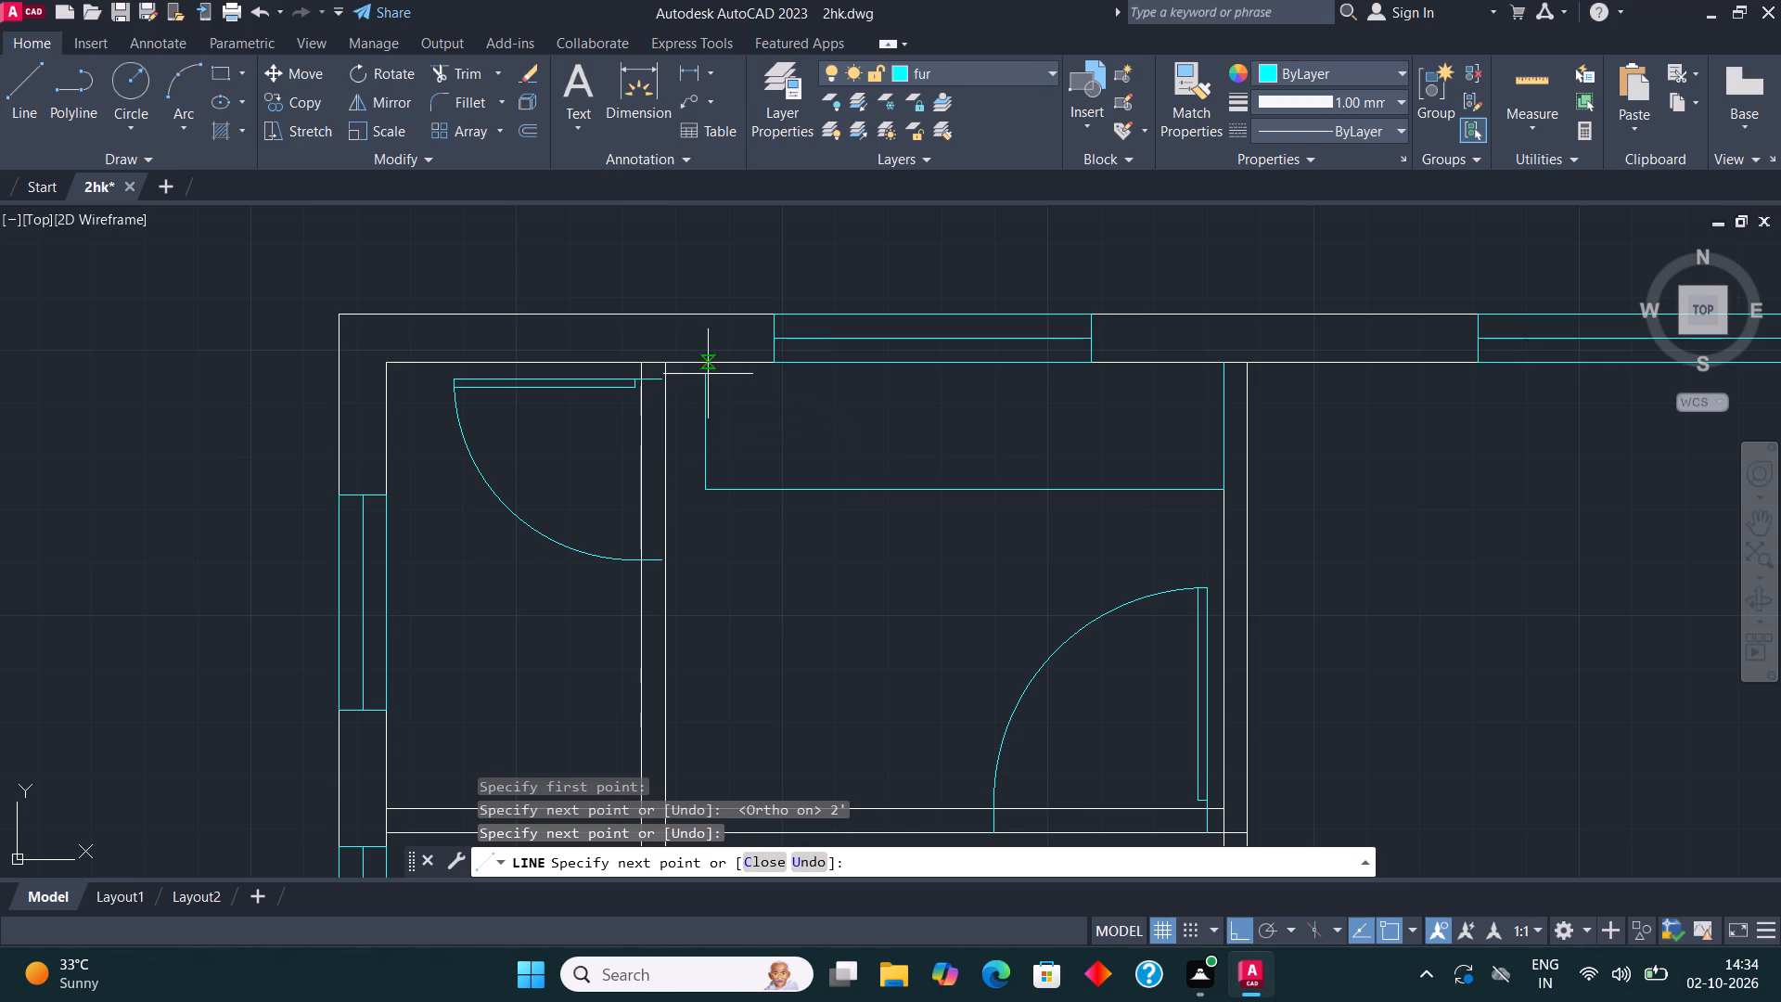
pyautogui.click(708, 369)
pyautogui.press('Escape')
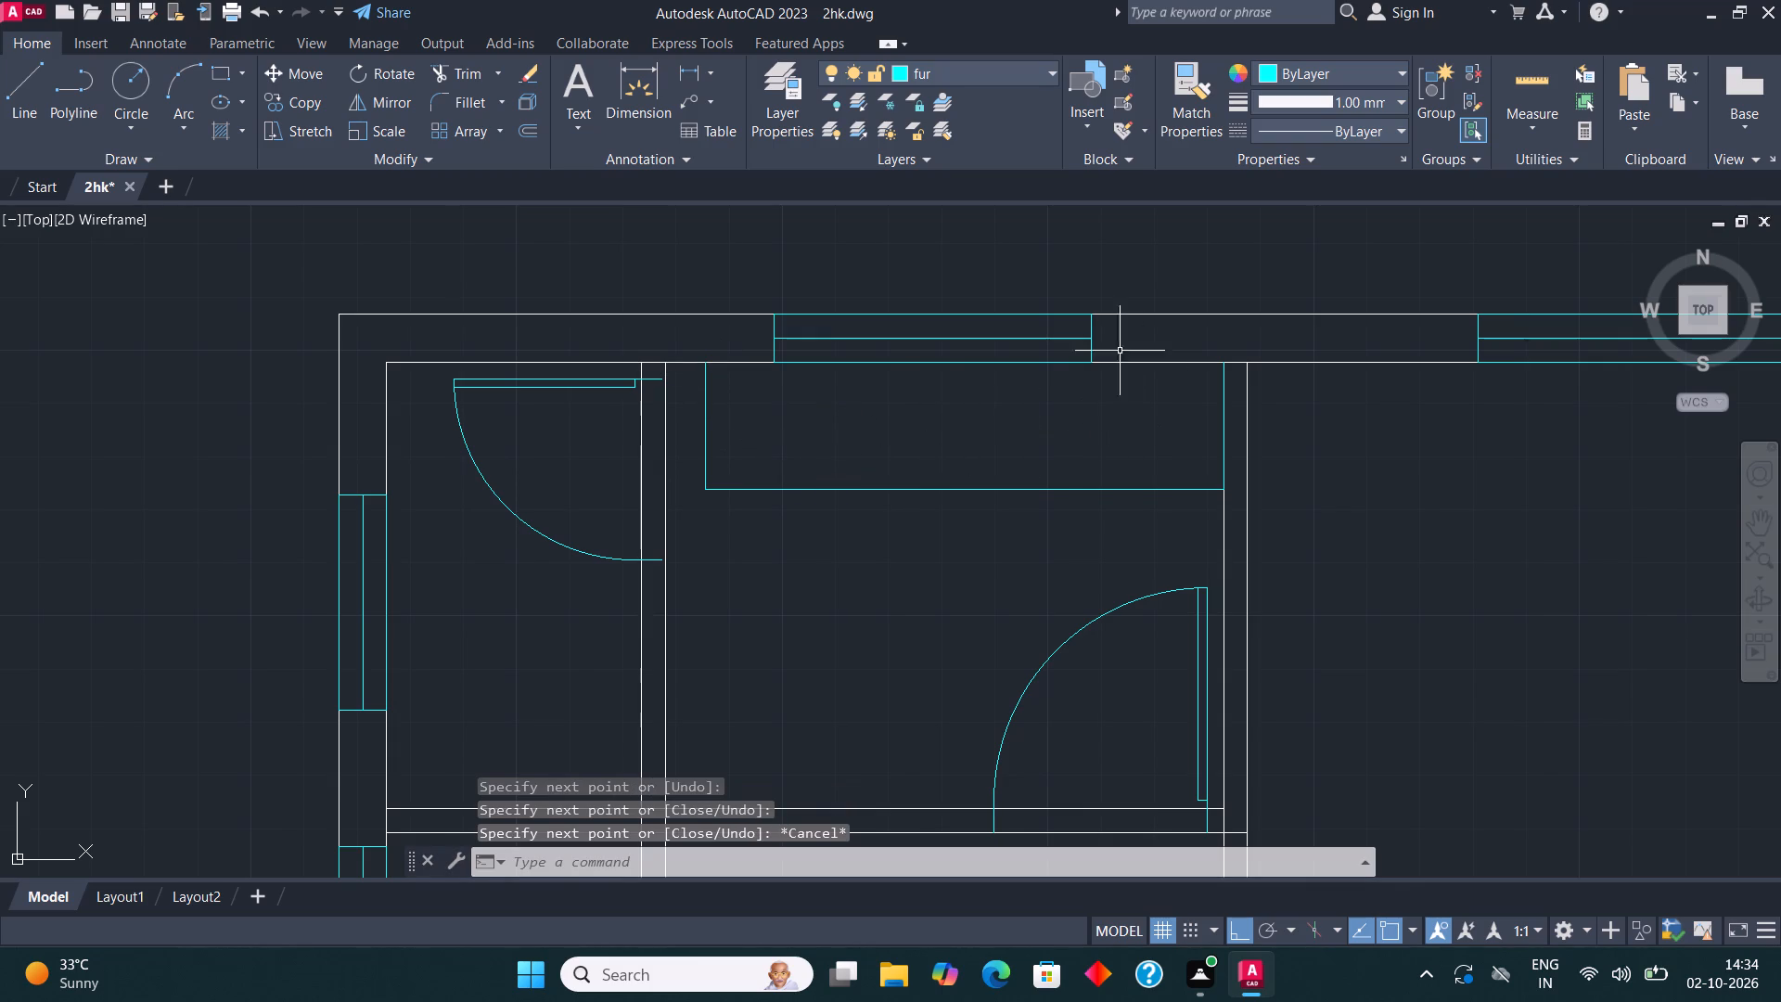
# Draw a stove rectangle inside the counter's east end, from near the north wall down to the counter's front line.
pyautogui.click(222, 74)
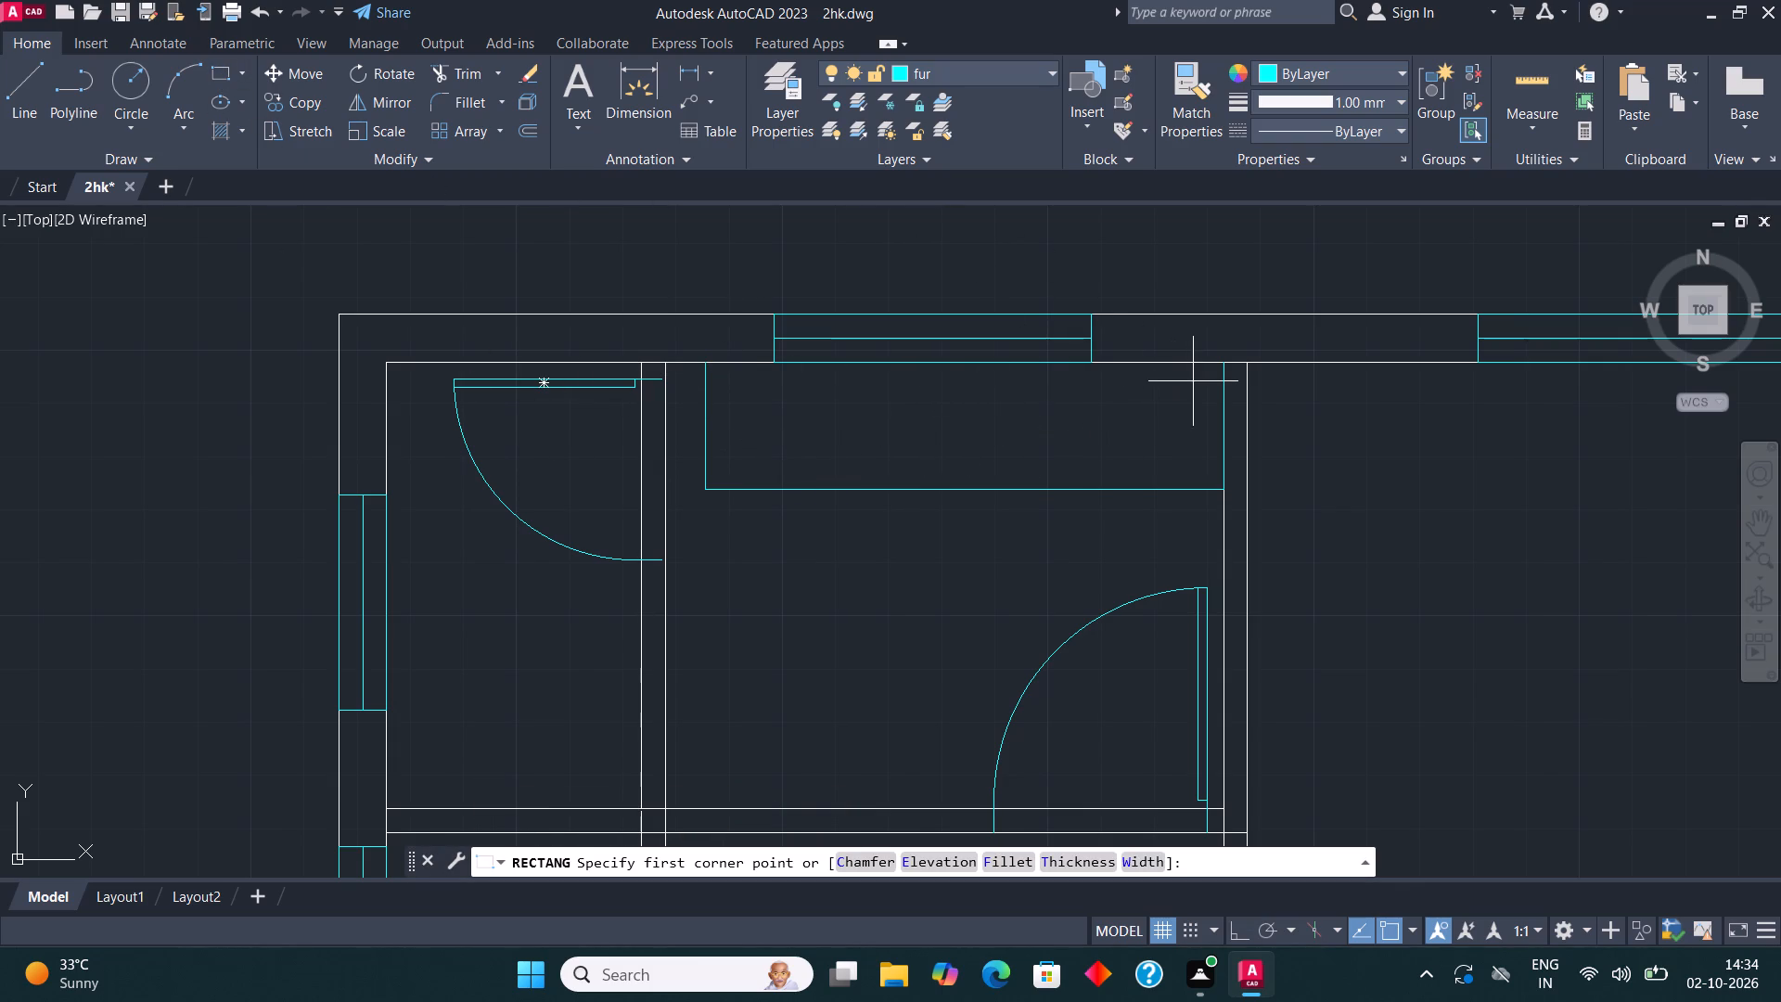
pyautogui.scroll(2, 1211, 393)
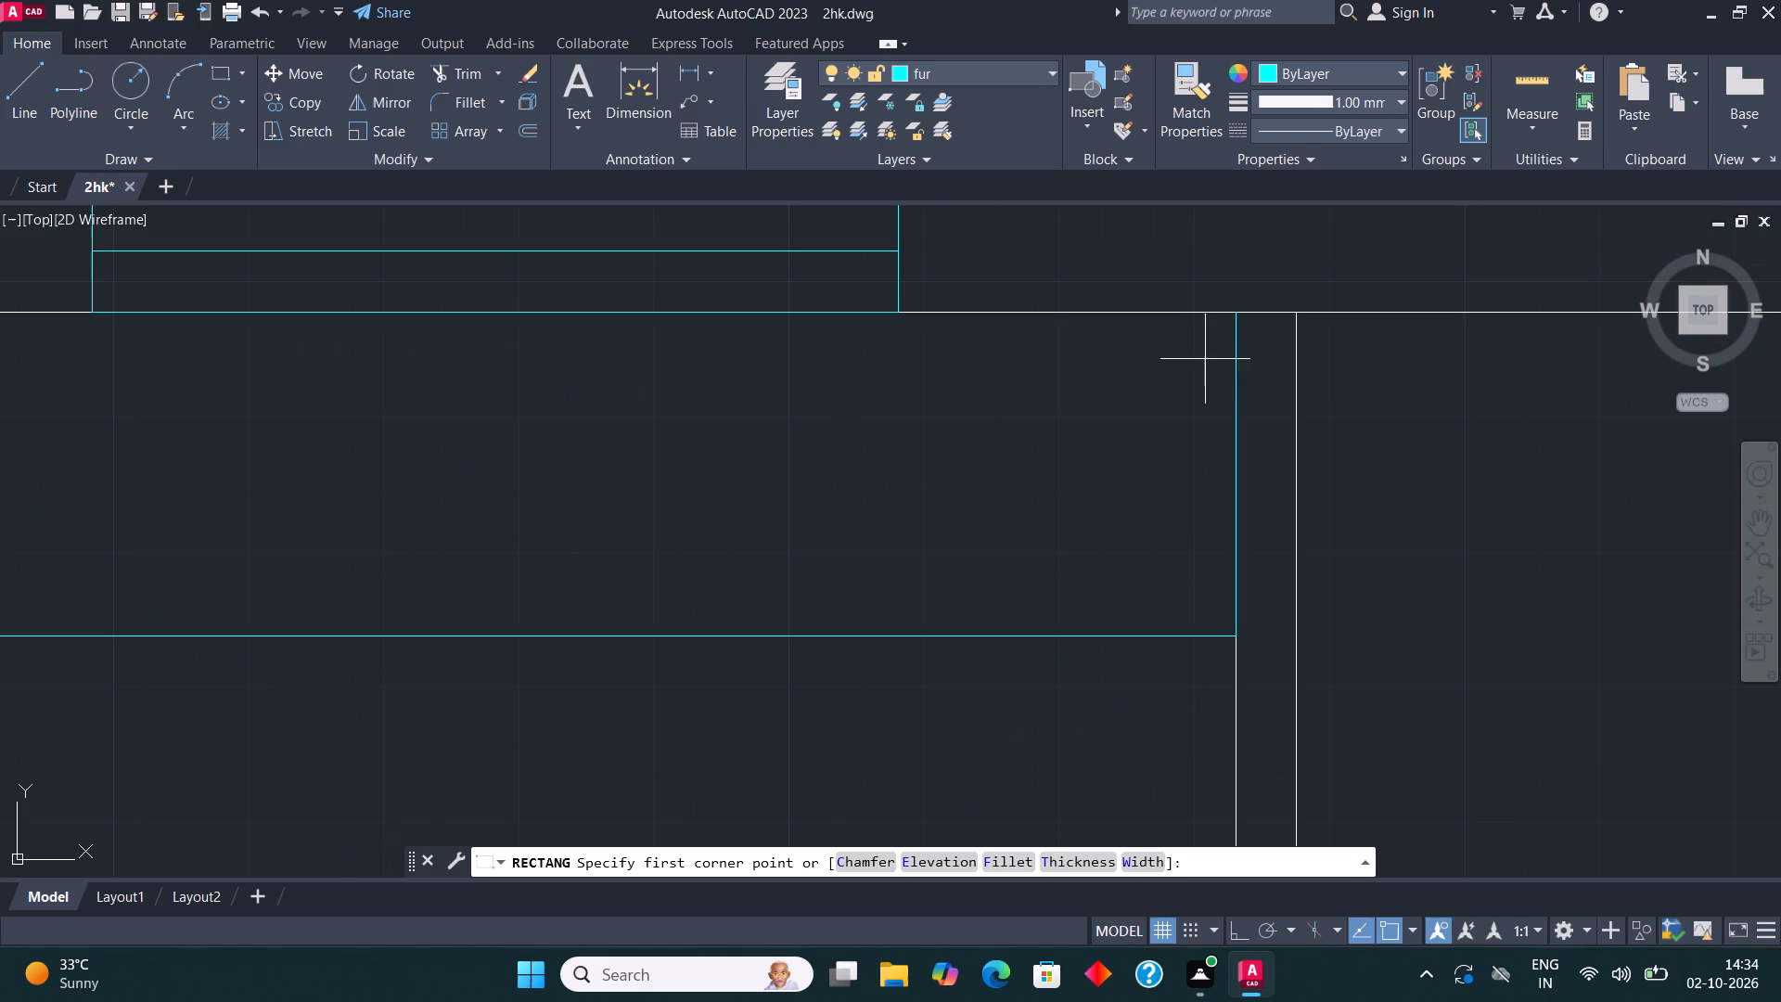
pyautogui.click(1202, 334)
pyautogui.scroll(-1, 1129, 433)
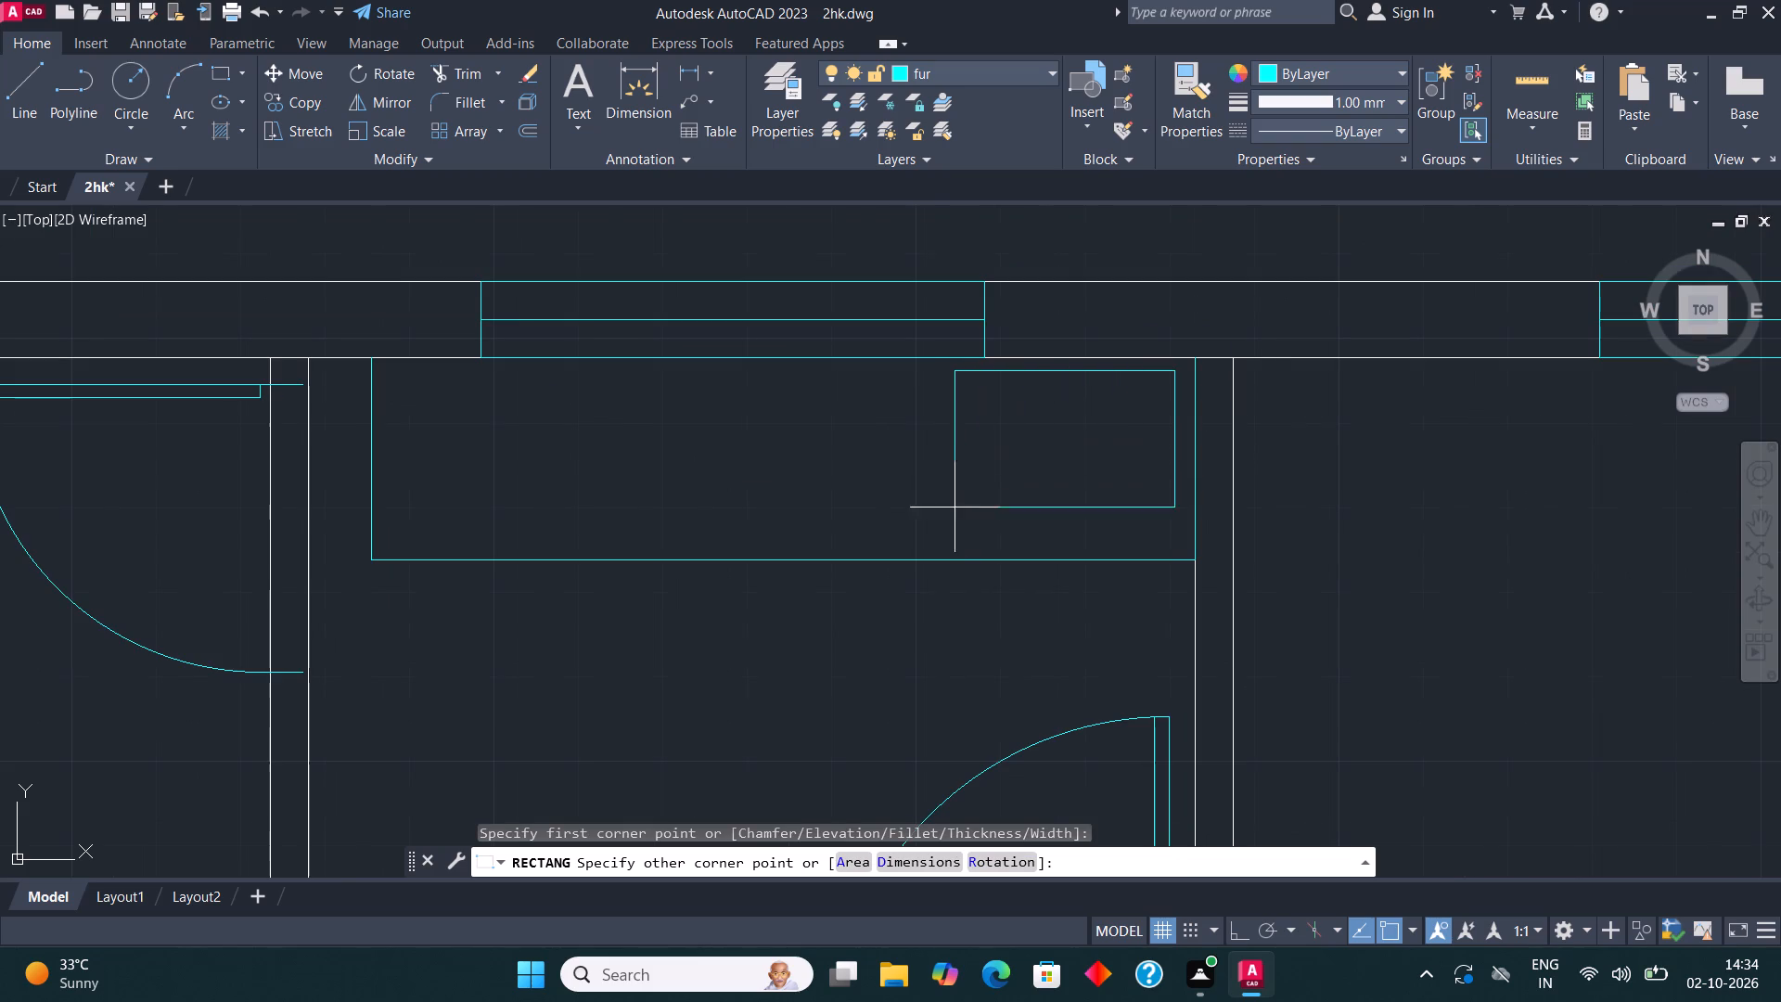
pyautogui.click(930, 552)
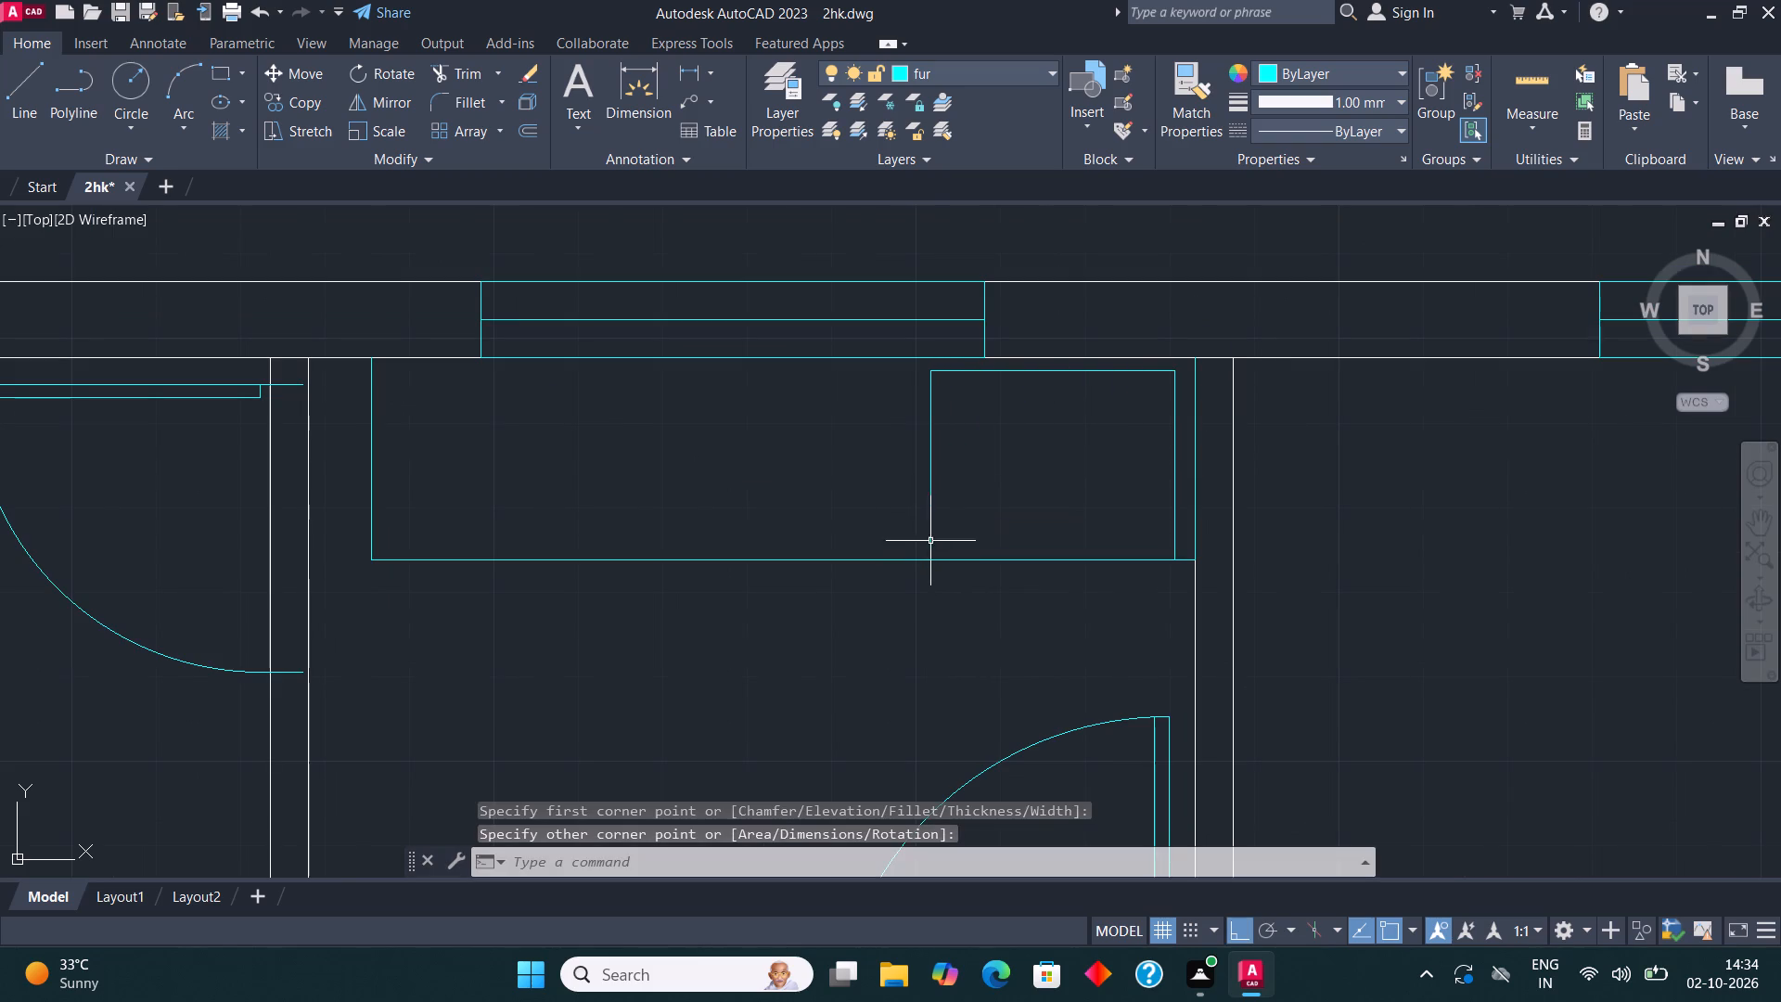
# Stretch the stove rectangle's south edge slightly north, clear of the counter's front line.
pyautogui.click(1031, 564)
pyautogui.click(1024, 560)
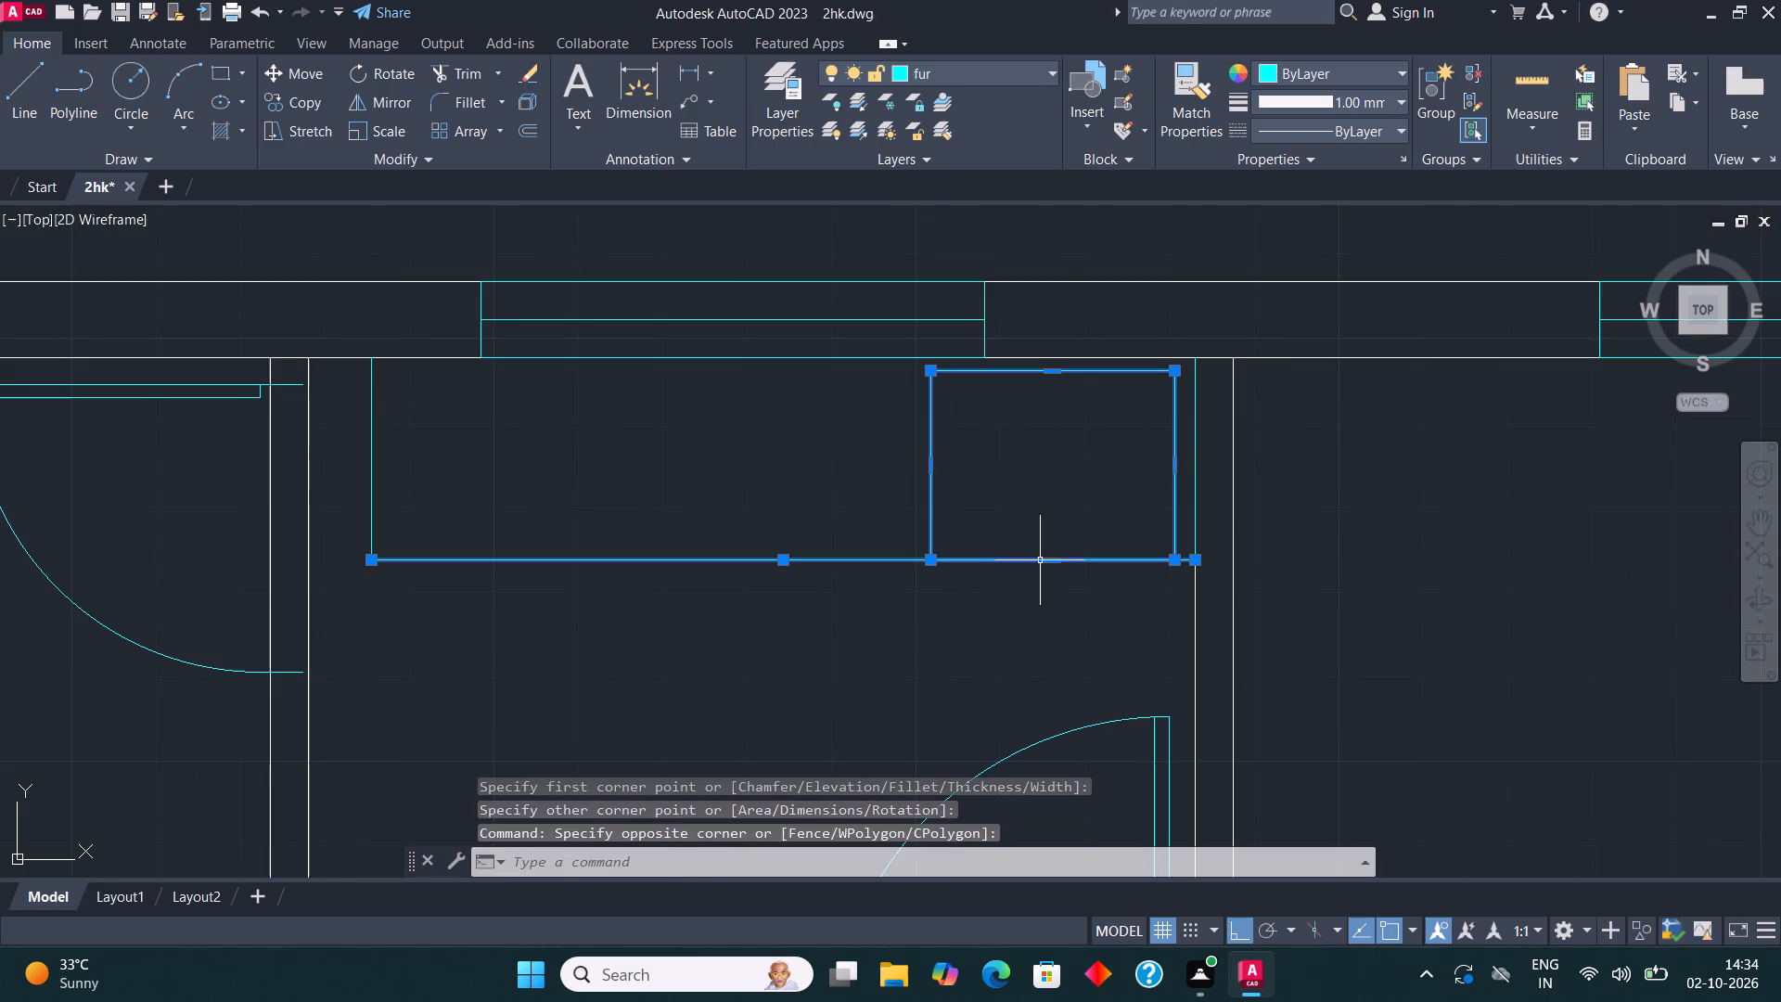
pyautogui.press('Escape')
pyautogui.click(1046, 560)
pyautogui.scroll(3, 1072, 562)
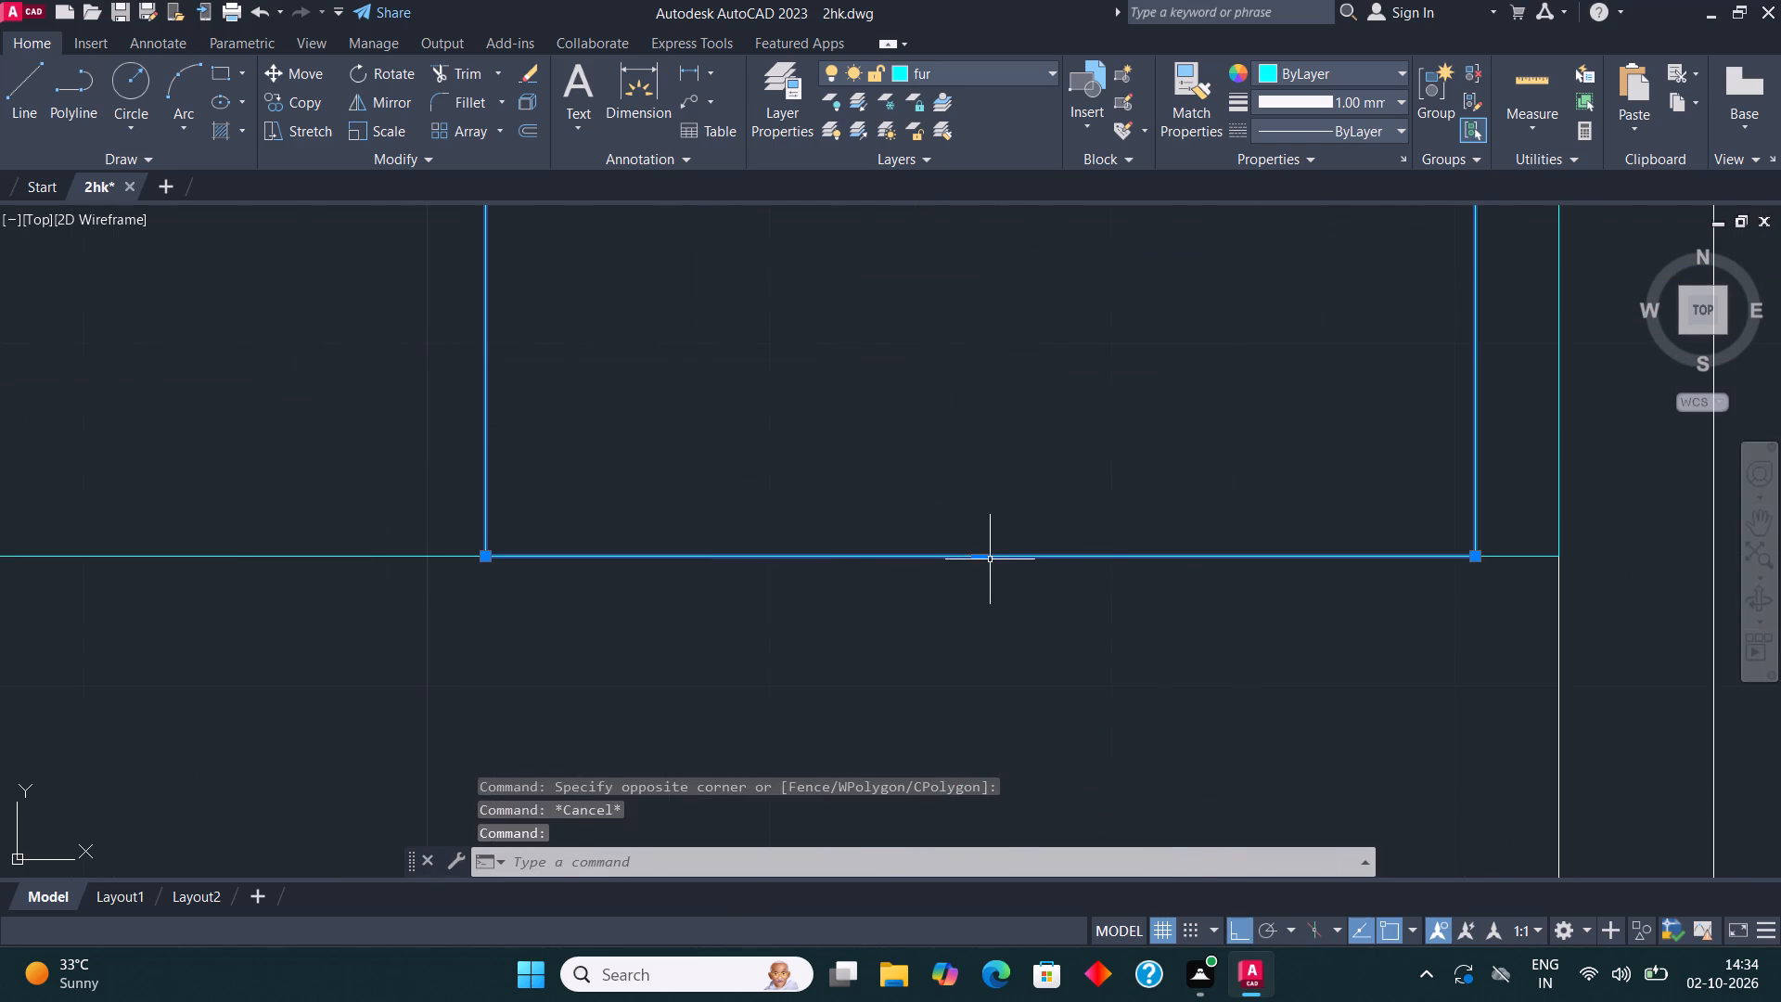
pyautogui.click(980, 555)
pyautogui.click(977, 532)
pyautogui.press('Escape')
# Draw a smaller sink rectangle inside the counter, a short gap west of the stove rectangle.
pyautogui.scroll(-1, 1007, 573)
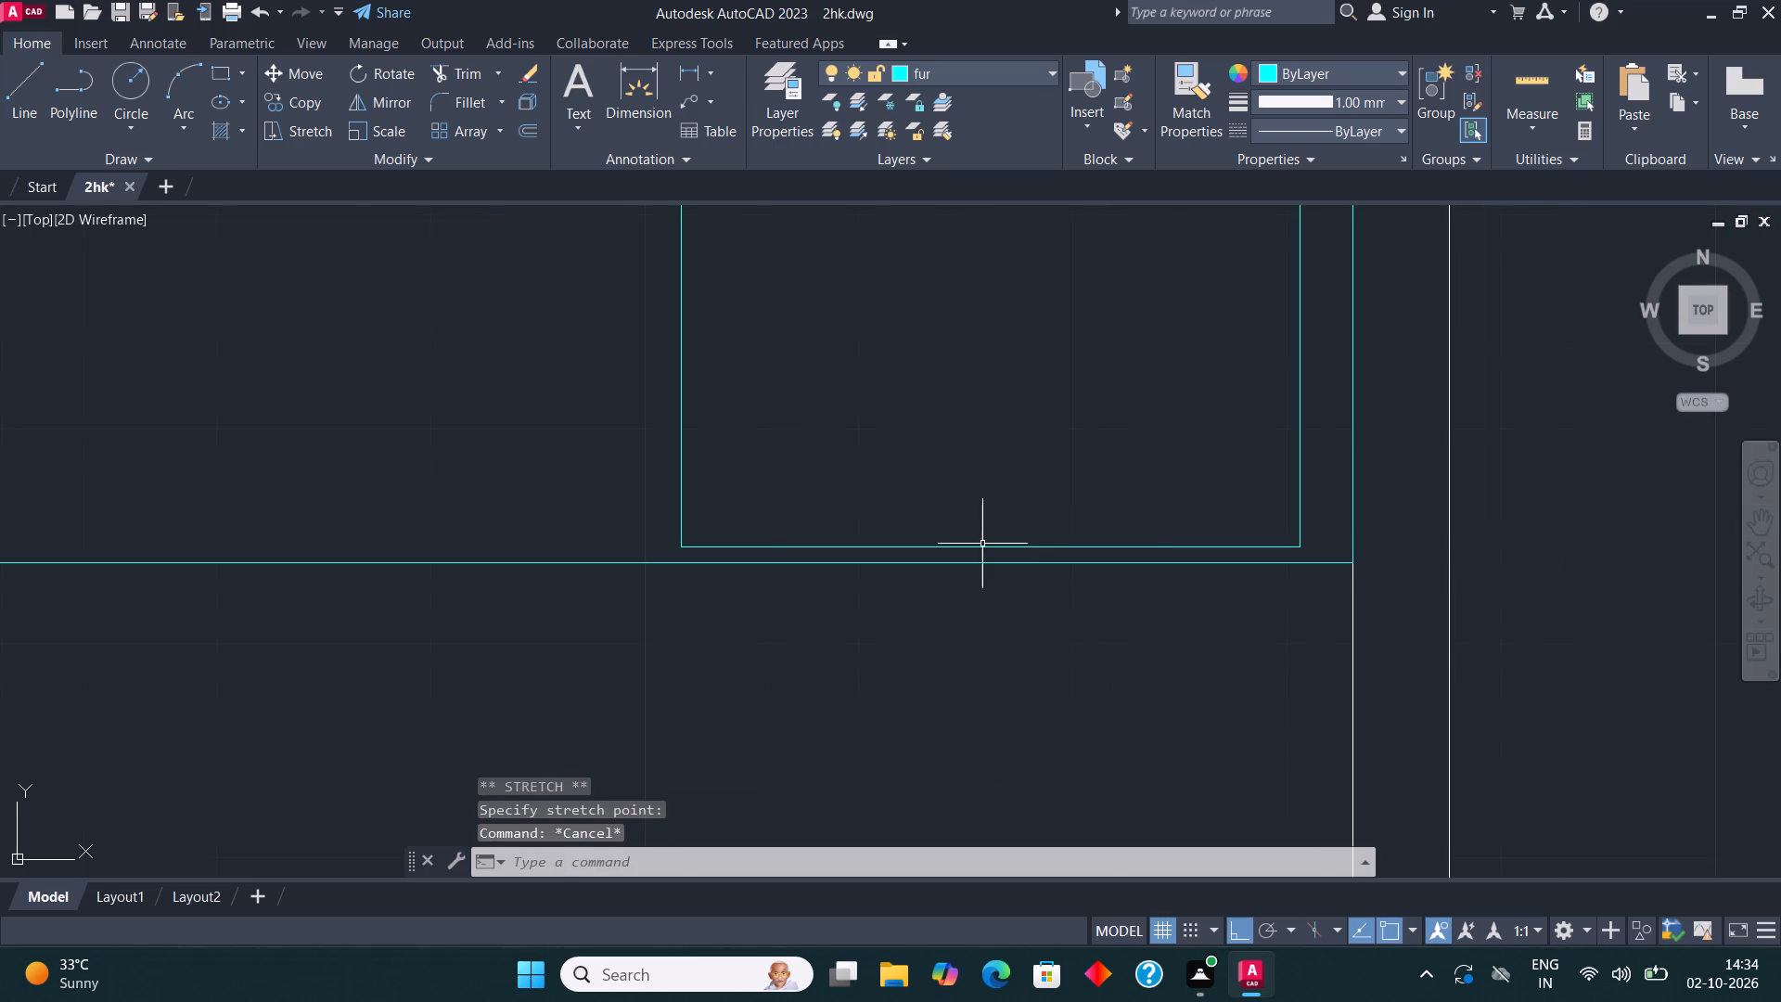
pyautogui.scroll(-2, 982, 544)
pyautogui.moveTo(968, 546); pyautogui.dragTo(1218, 614, button='middle')
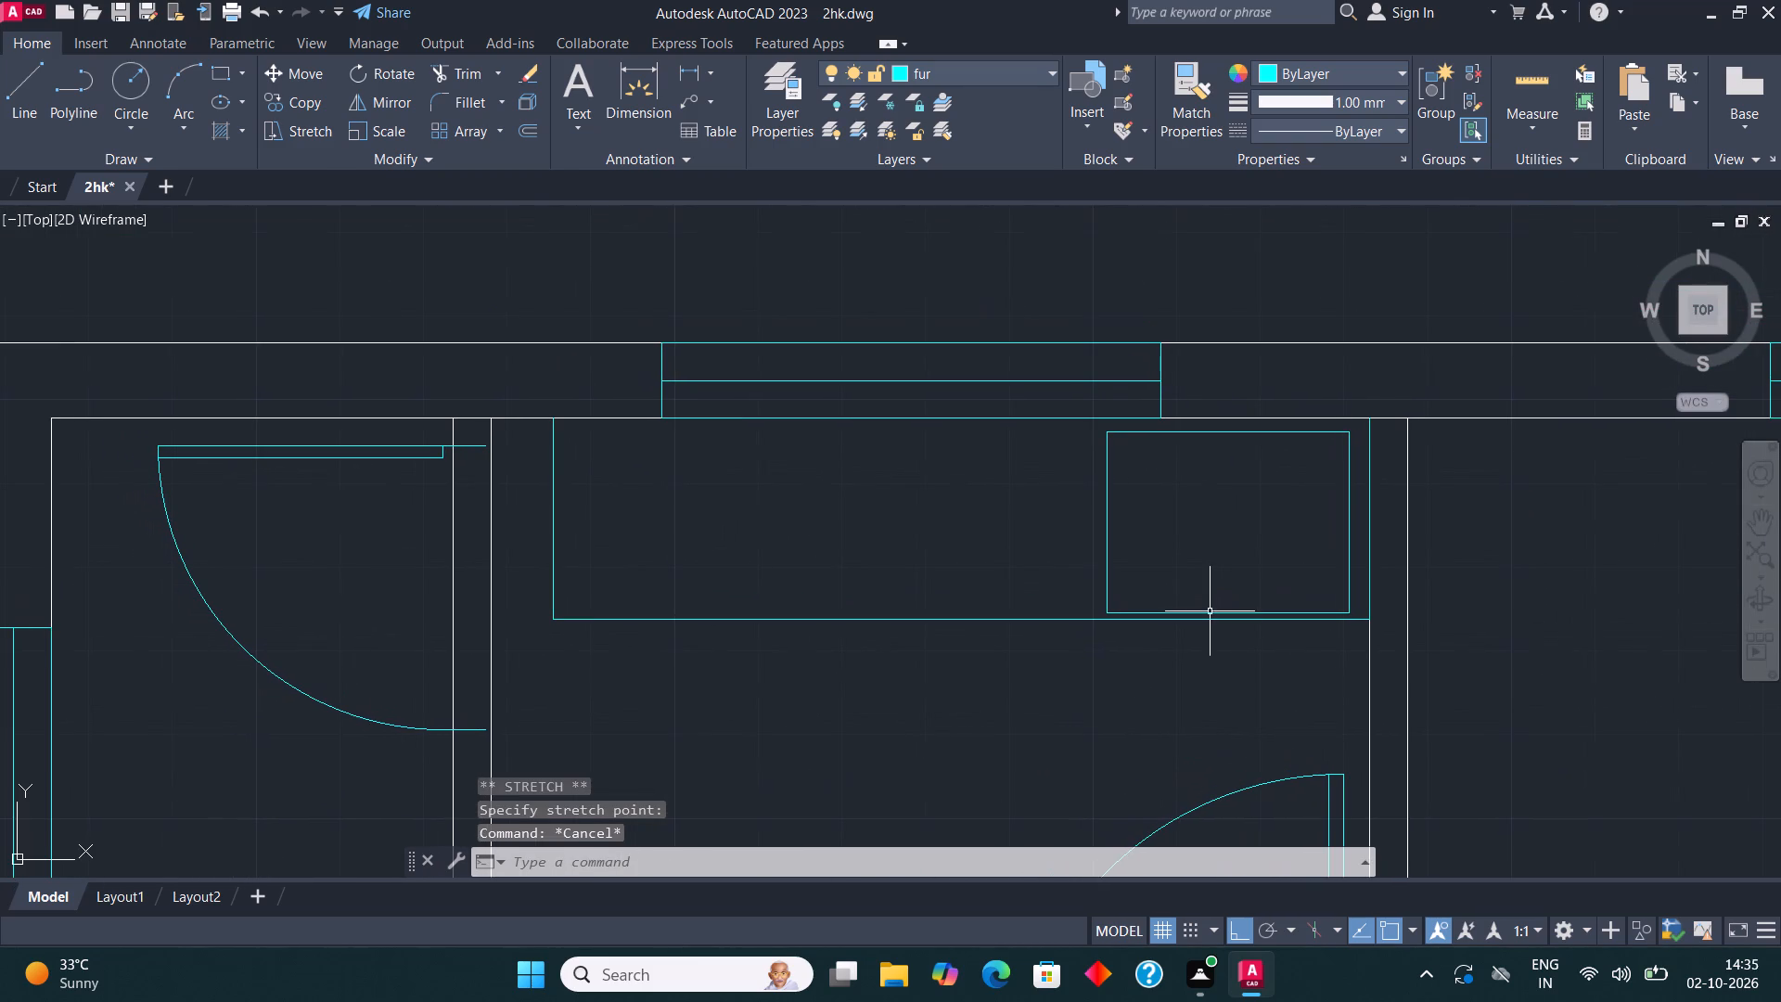
pyautogui.click(221, 72)
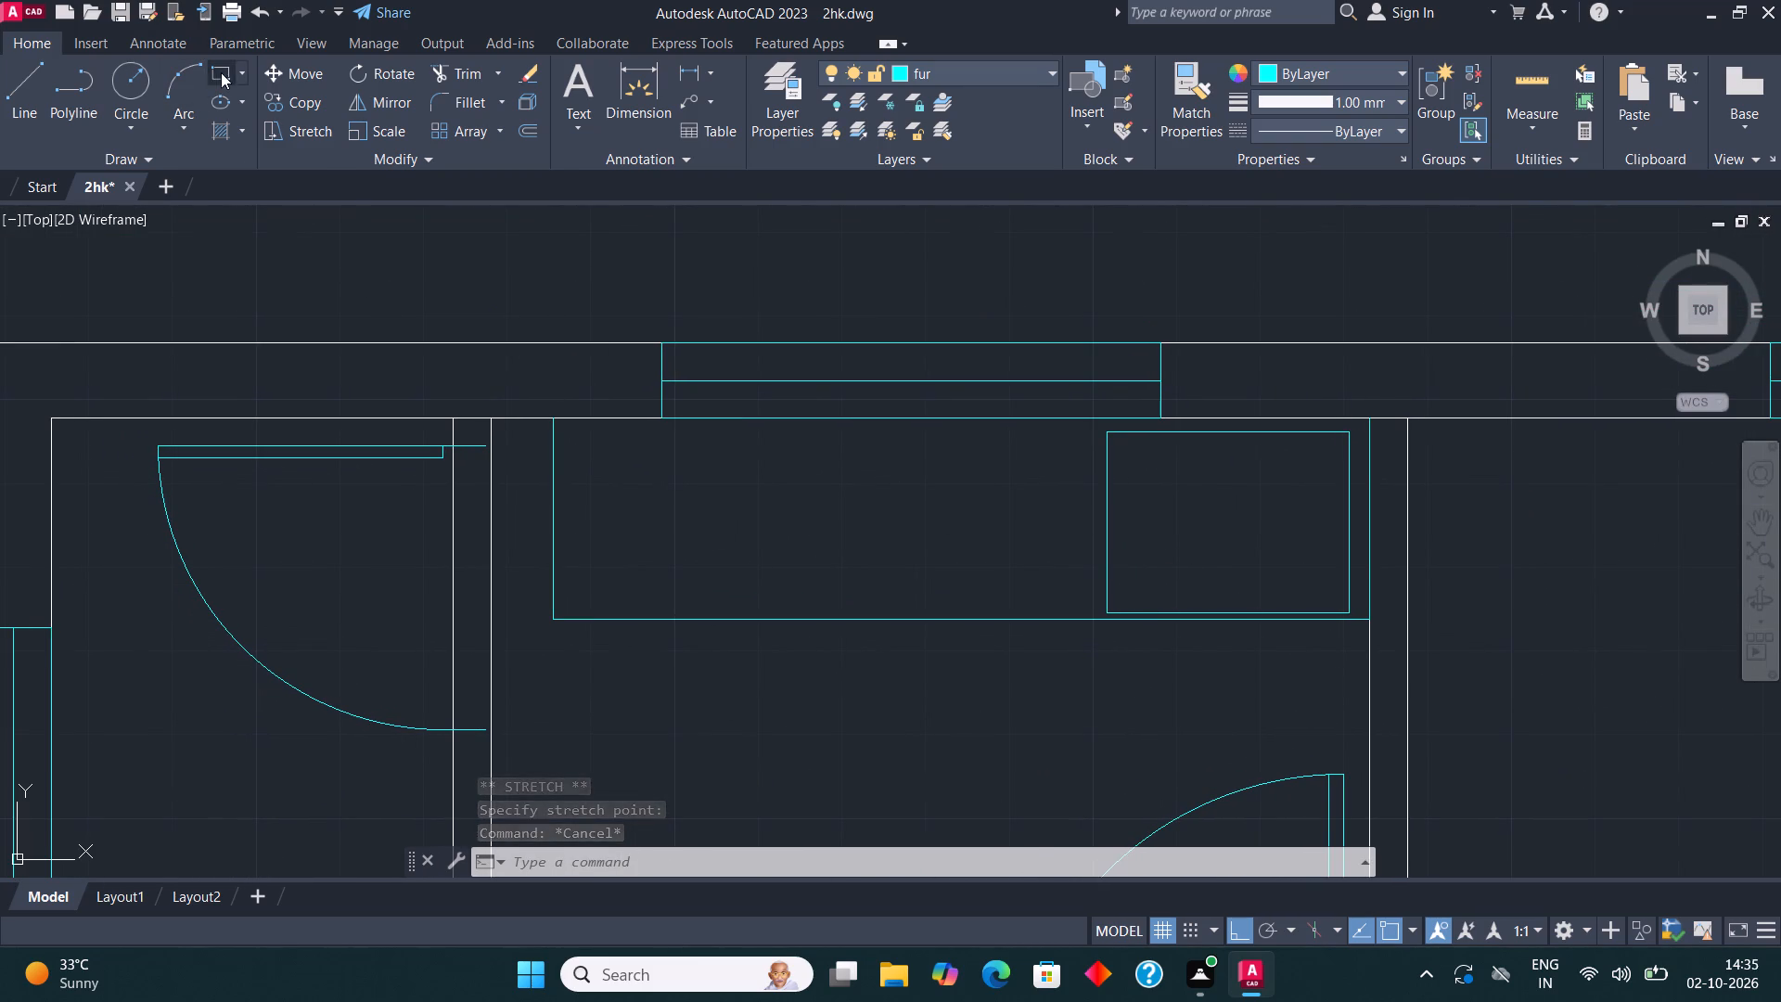
pyautogui.click(1053, 456)
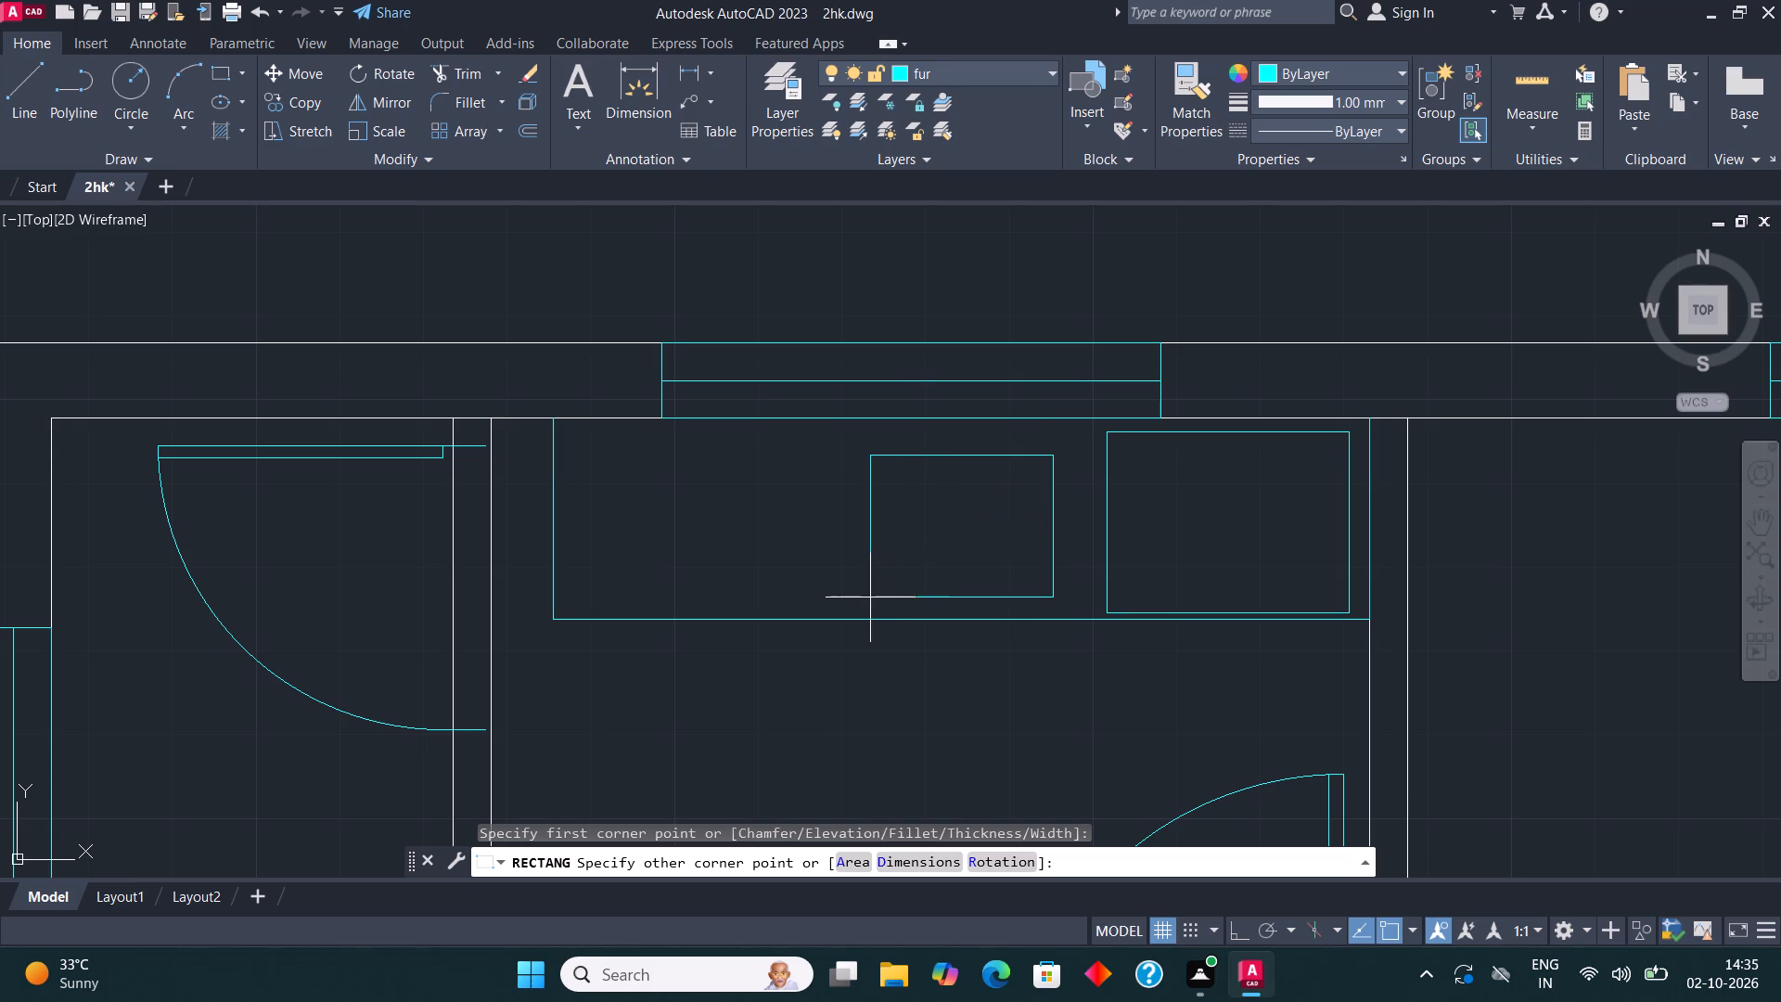
pyautogui.click(871, 597)
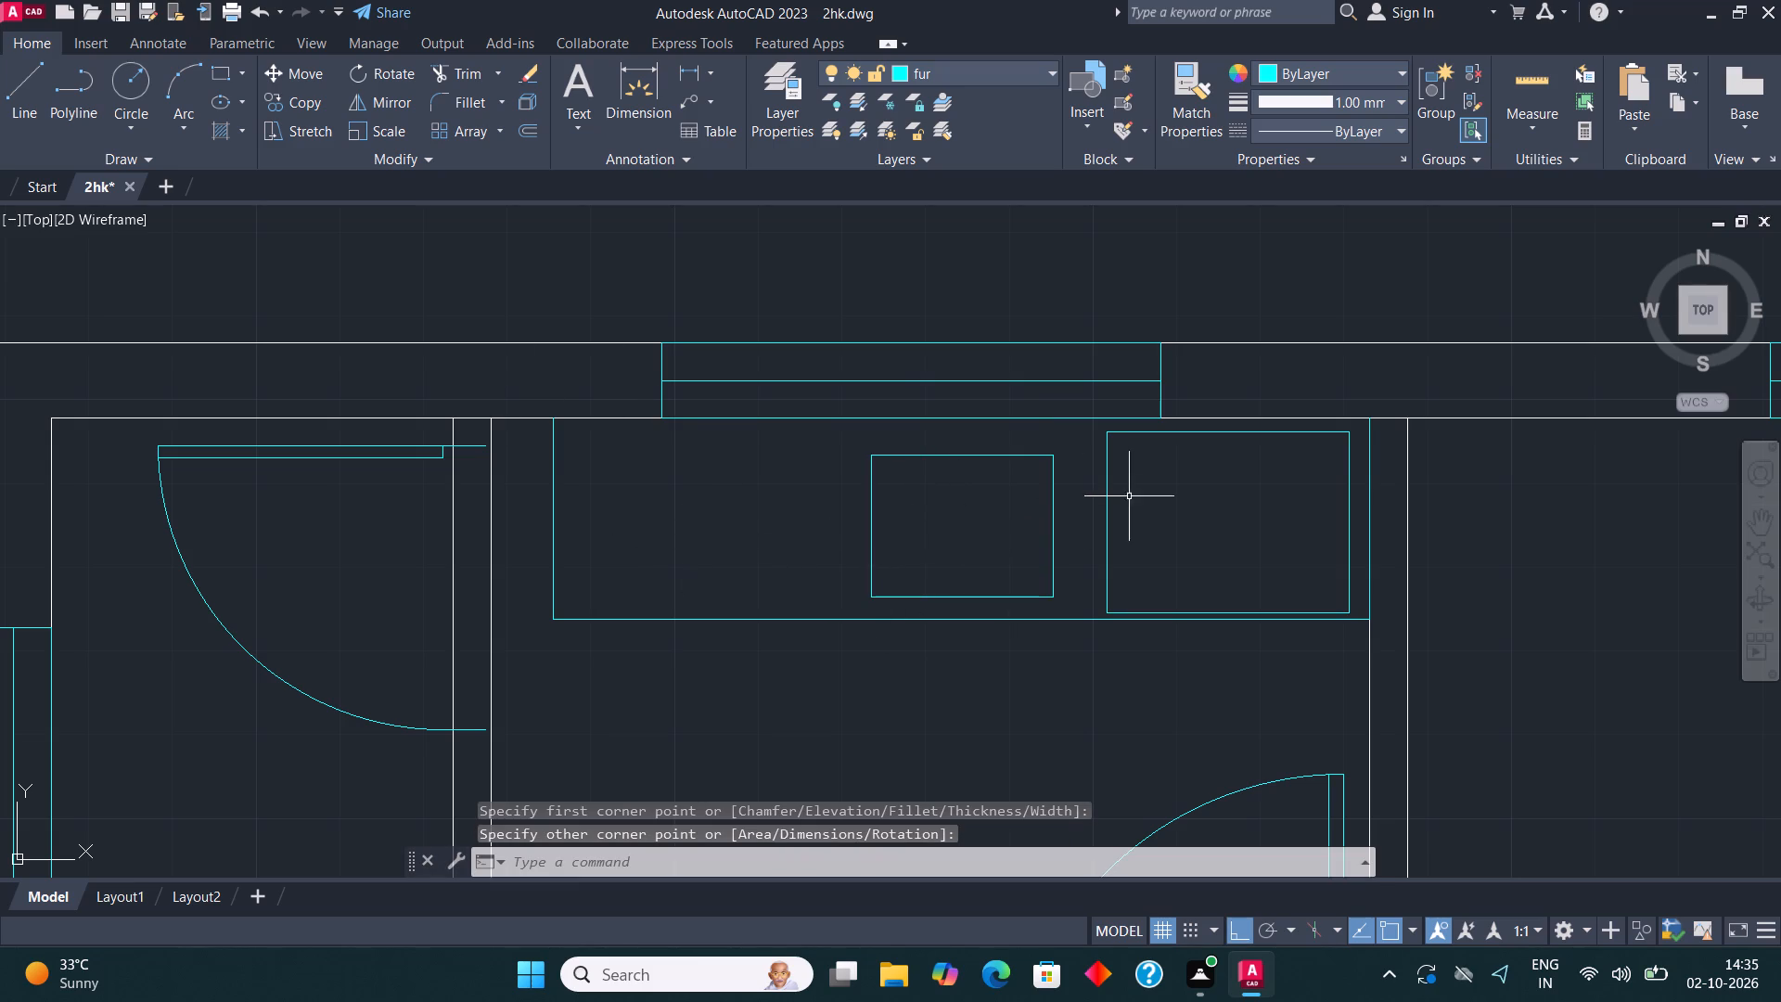
# Draw a small burner circle in the northwest corner of the stove rectangle.
pyautogui.moveTo(1129, 495); pyautogui.dragTo(991, 472, button='middle')
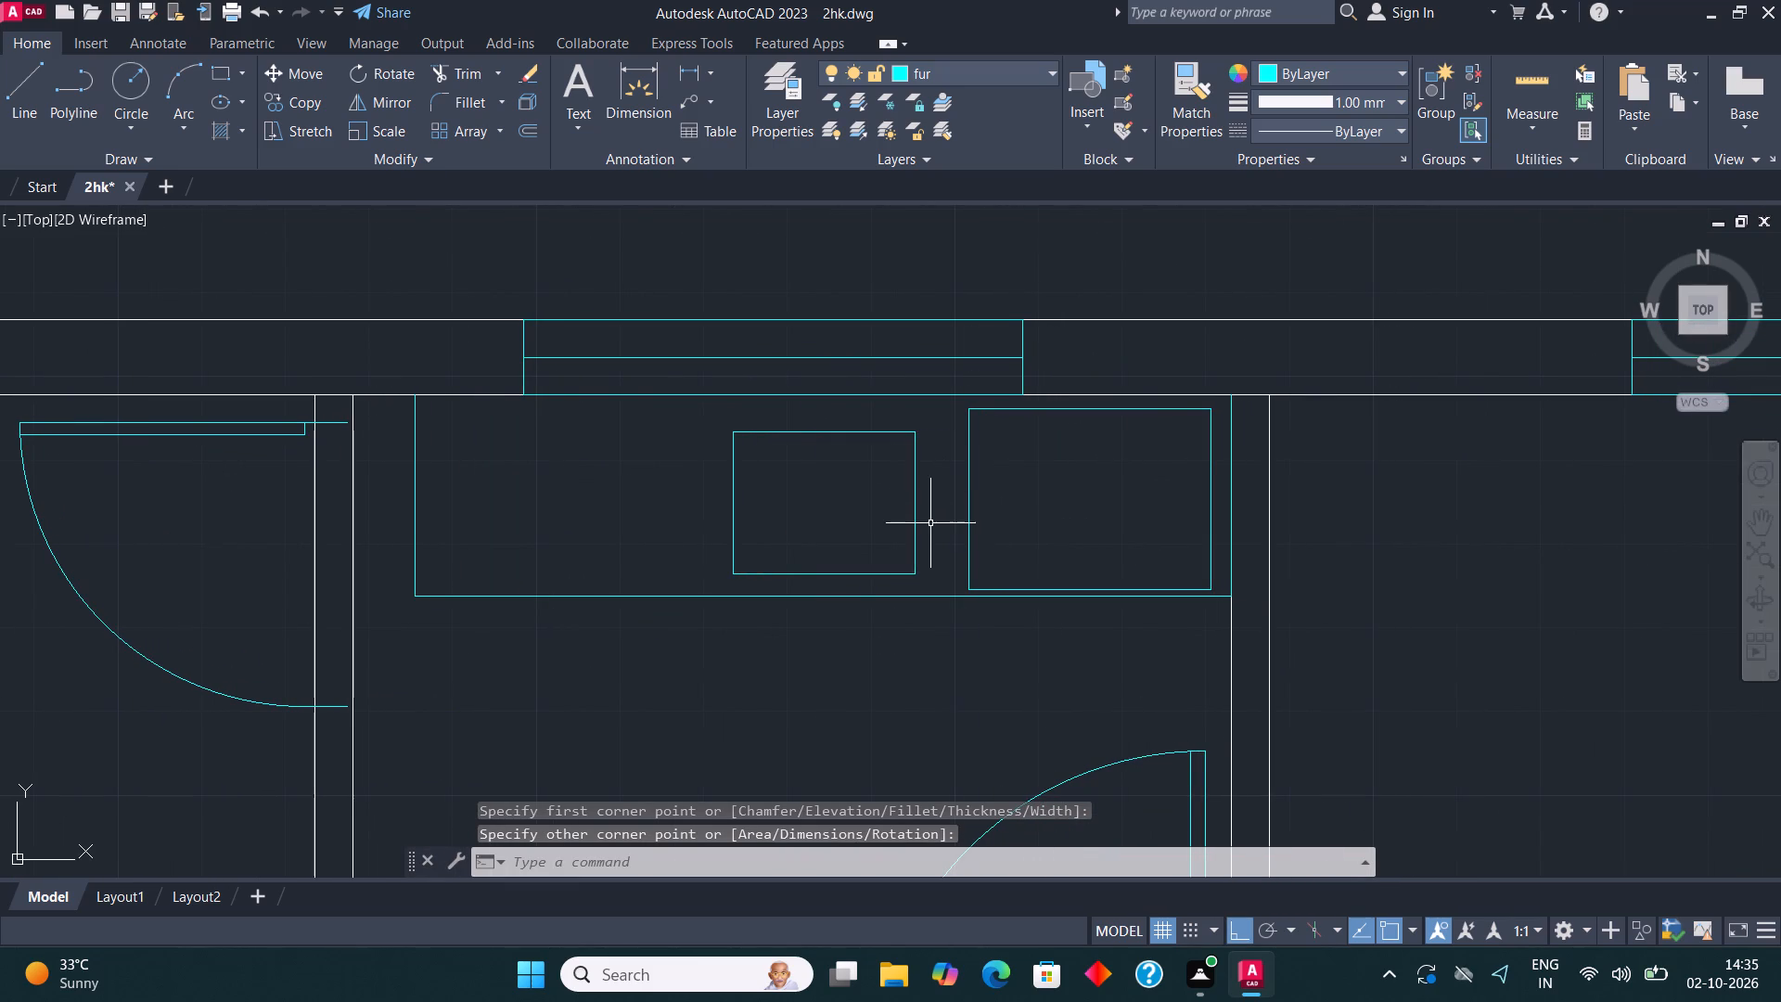
pyautogui.click(930, 523)
pyautogui.click(927, 522)
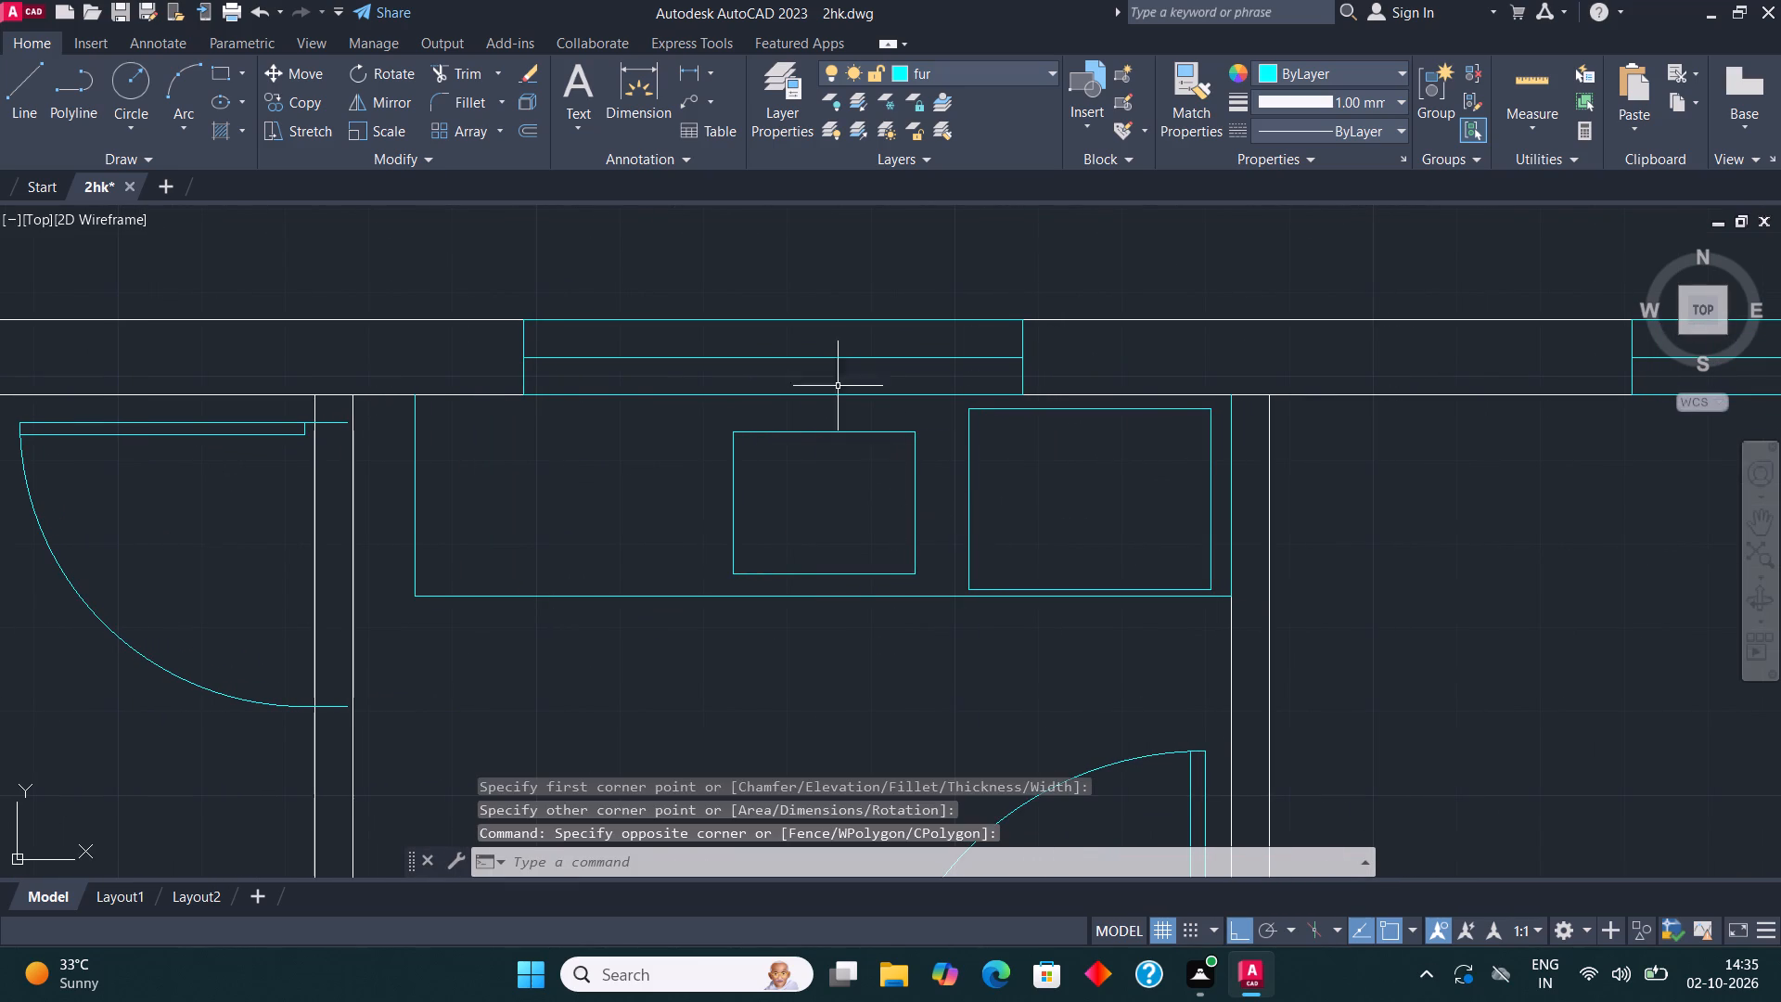
pyautogui.click(124, 76)
pyautogui.scroll(1, 1111, 459)
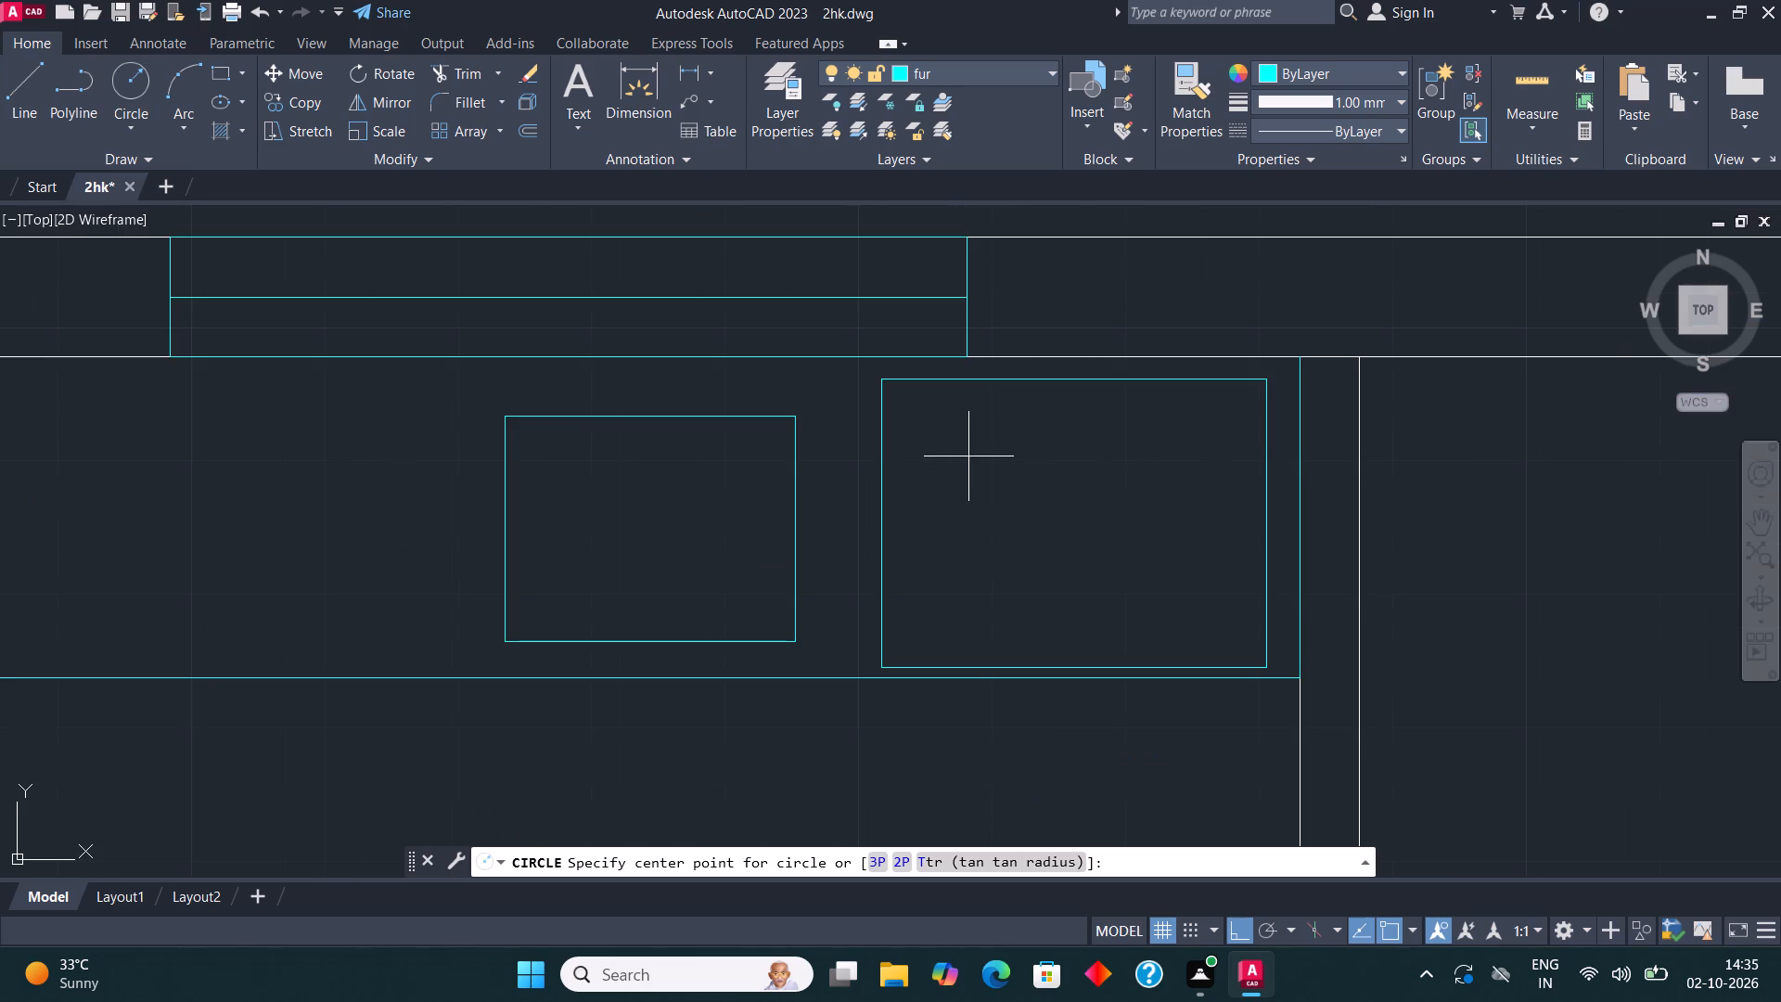
pyautogui.click(973, 455)
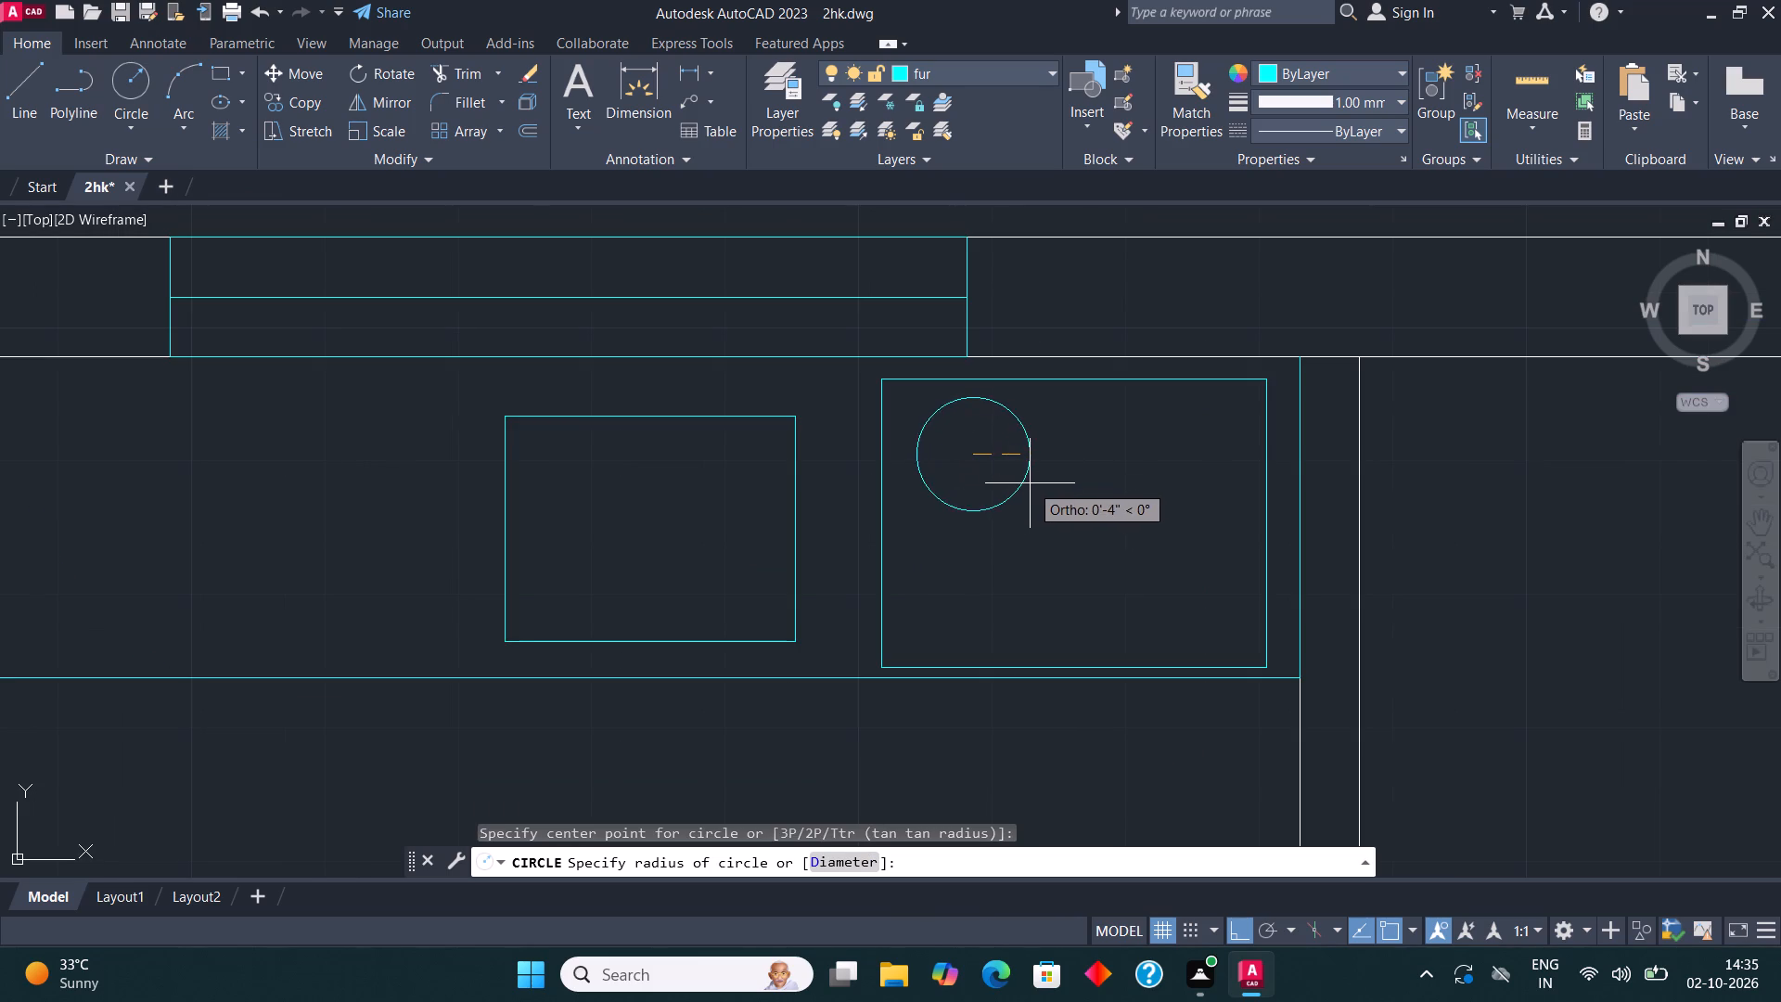
pyautogui.click(1017, 473)
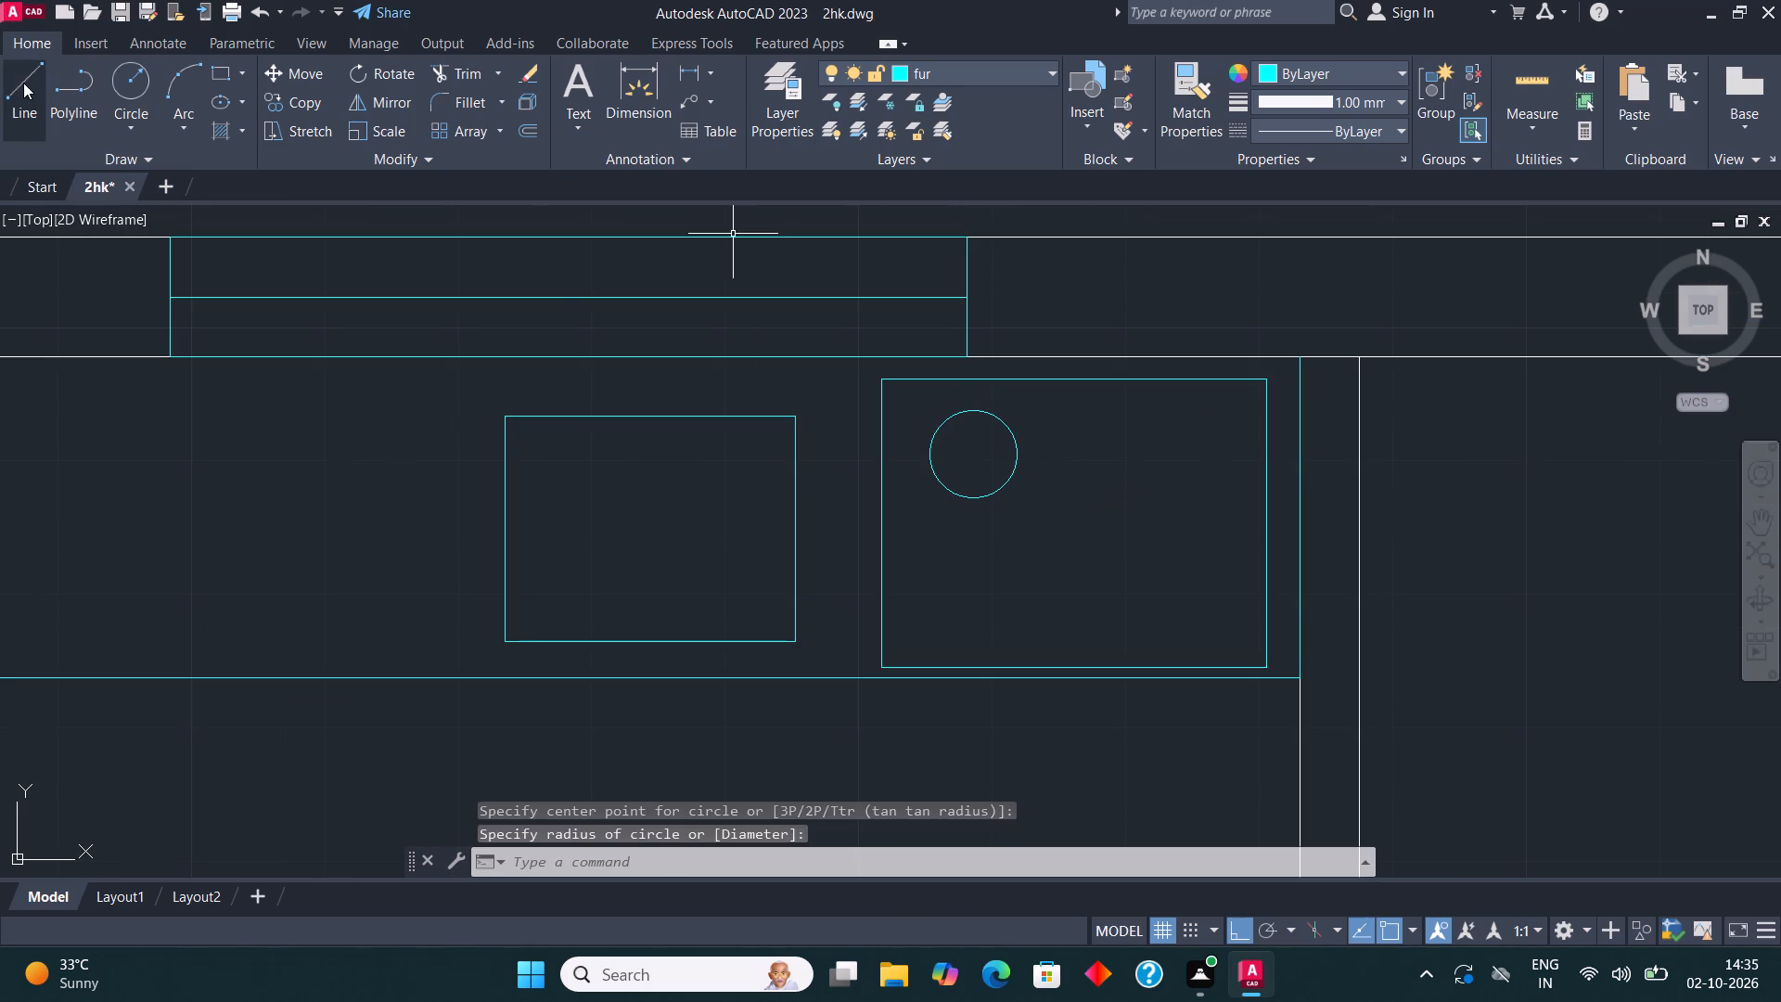
# Draw a vertical and a horizontal line crossing at the burner circle's center, spanning its full diameter.
pyautogui.click(23, 83)
pyautogui.scroll(1, 906, 430)
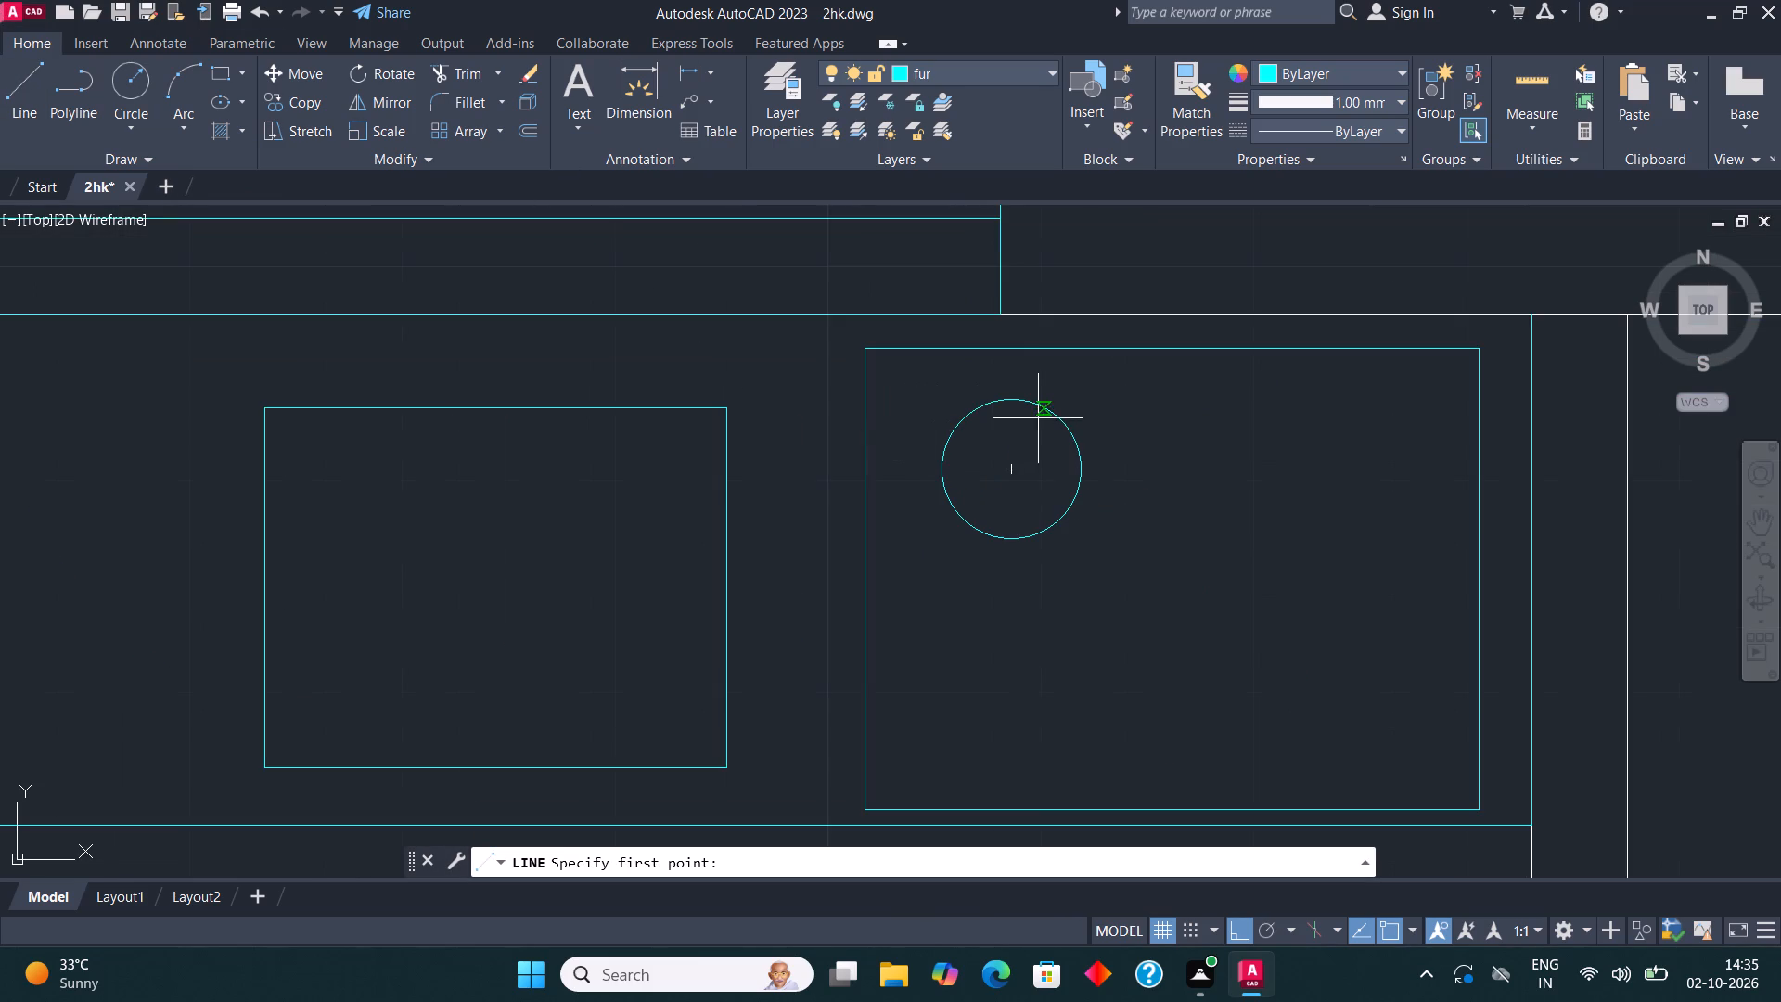
pyautogui.click(1016, 401)
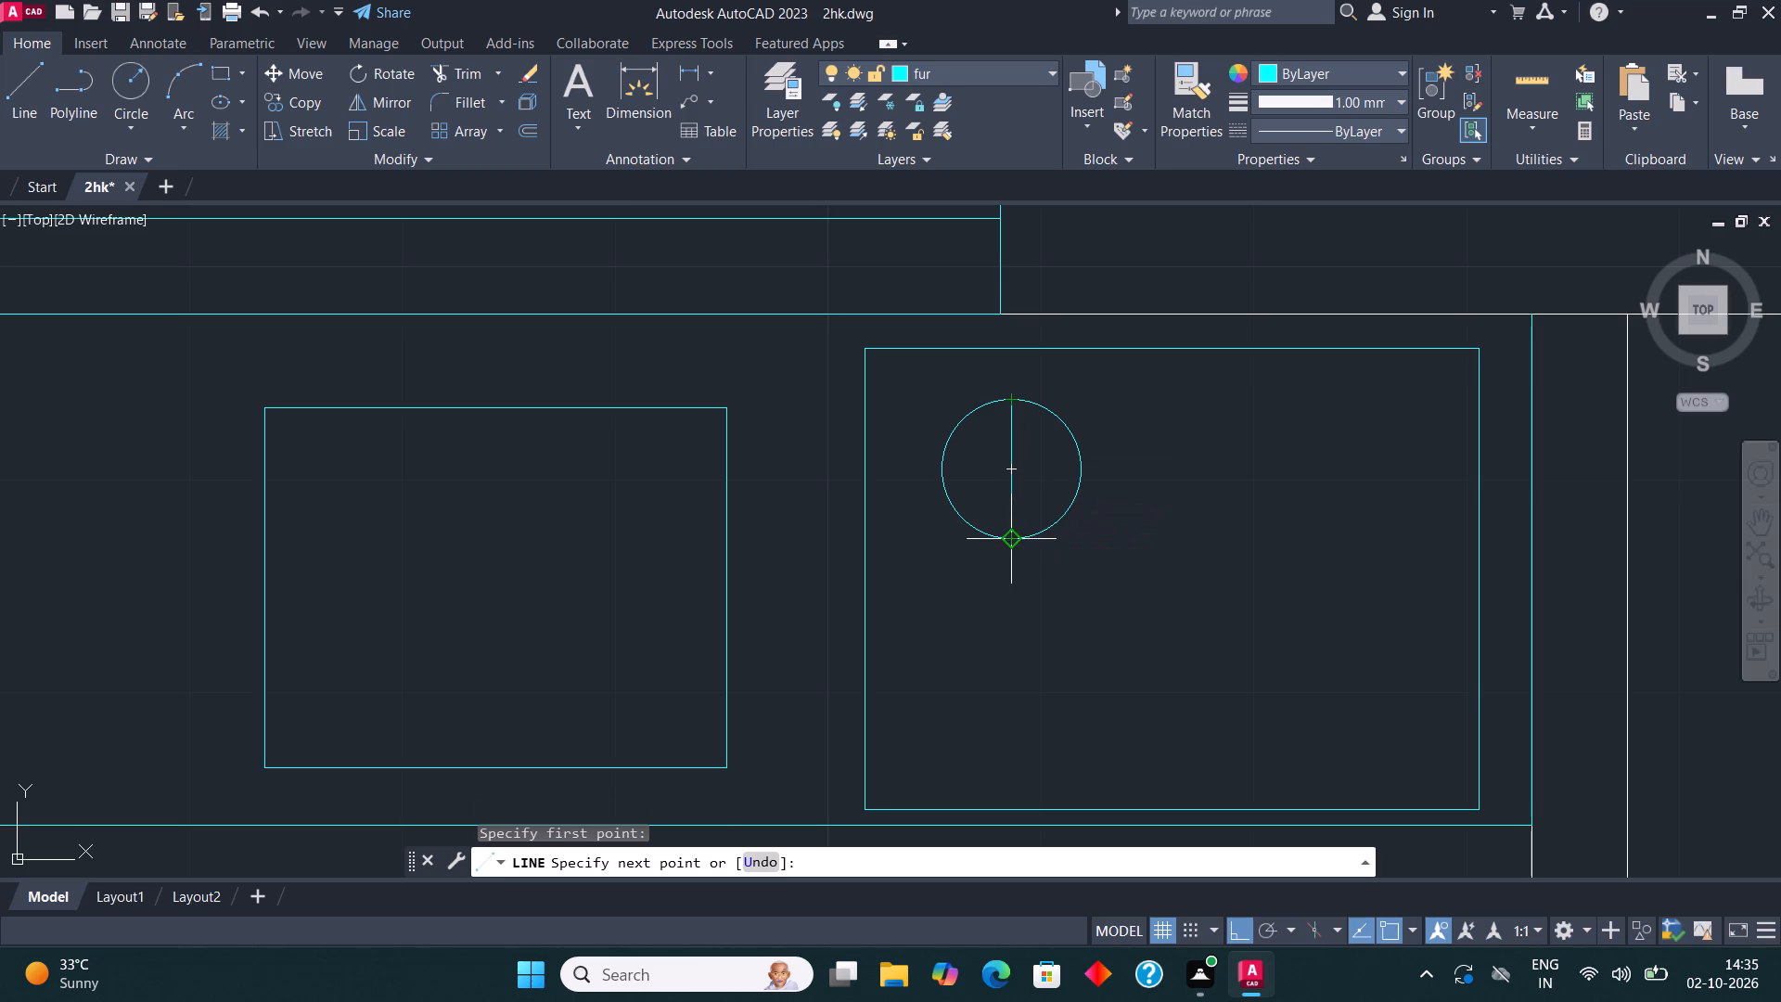
pyautogui.click(1015, 534)
pyautogui.click(1011, 471)
pyautogui.click(1083, 467)
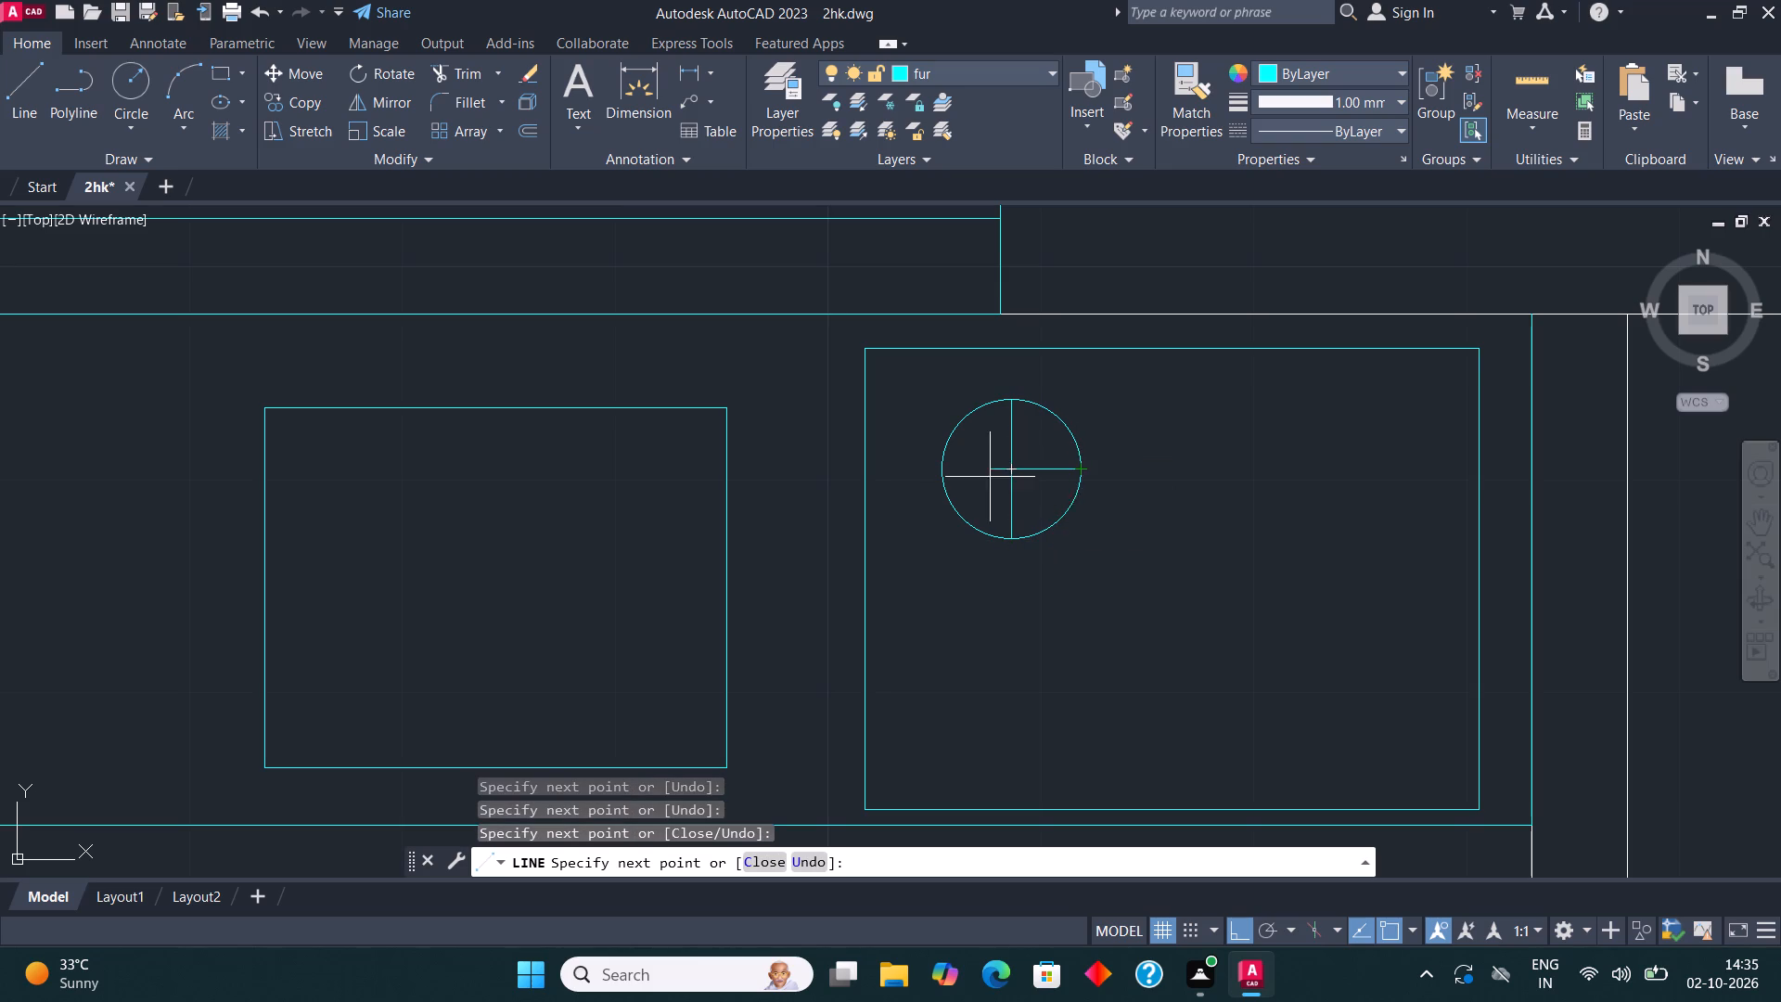
pyautogui.click(950, 470)
pyautogui.scroll(-1, 872, 467)
pyautogui.press('Escape')
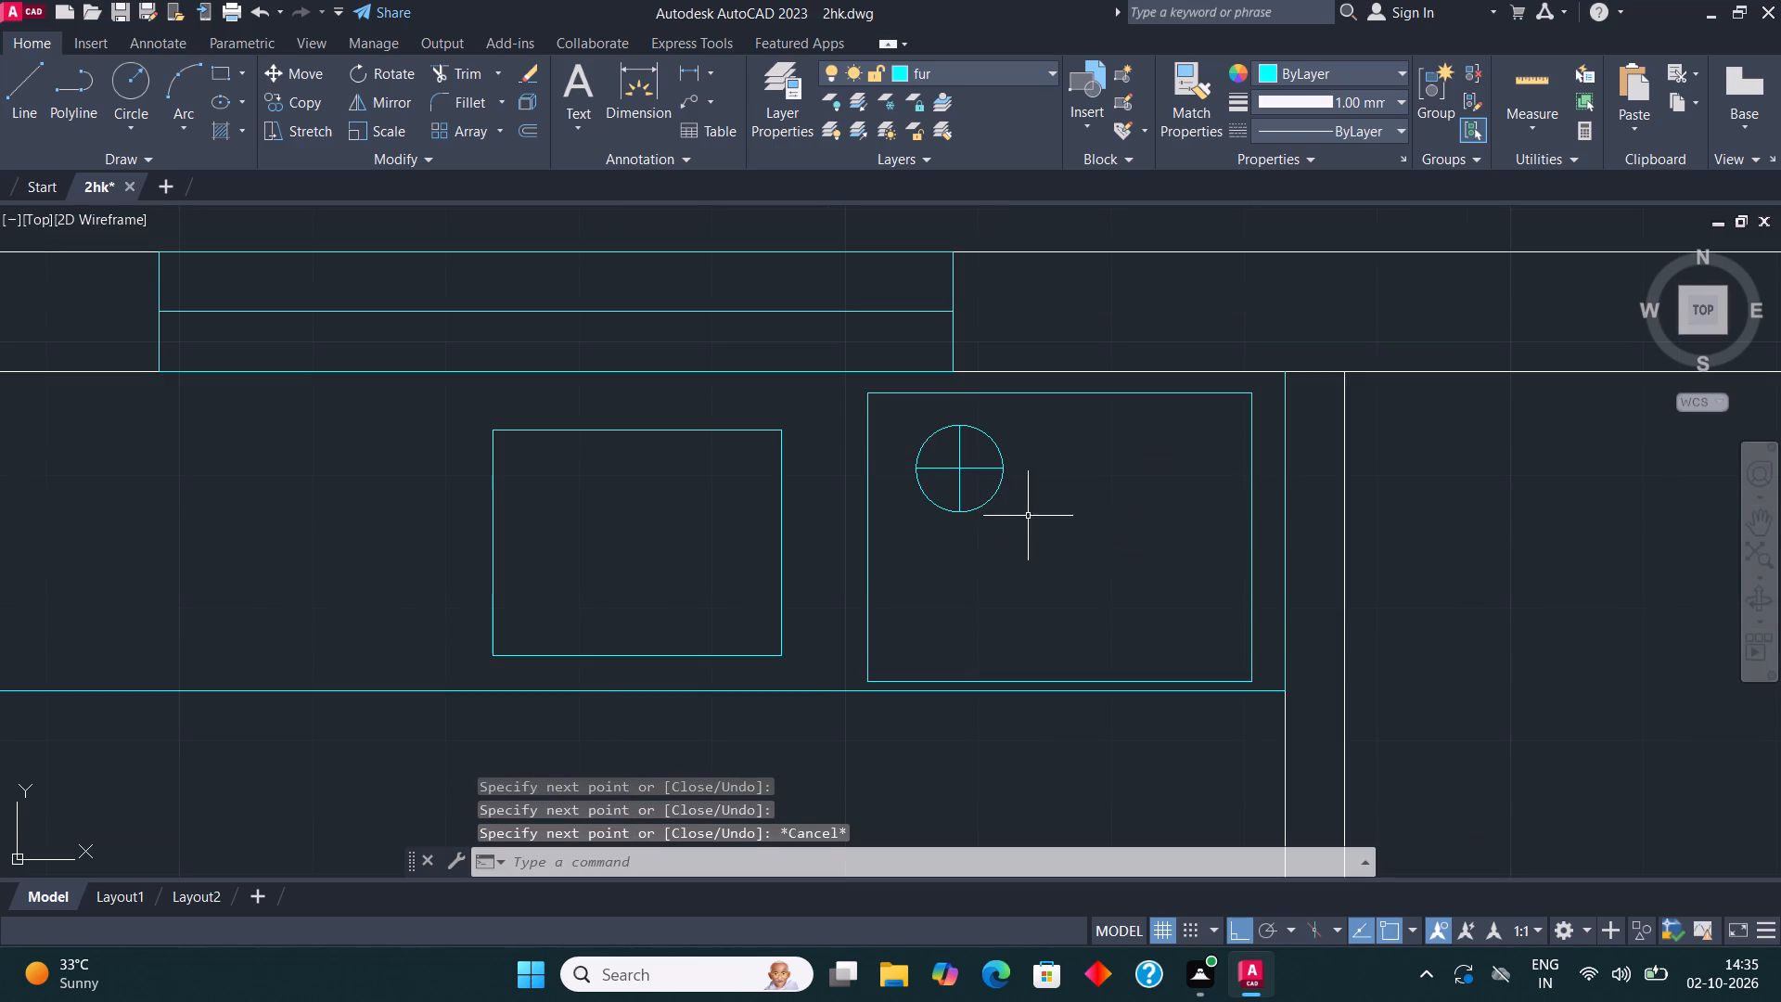
# Copy the crossed burner circle about 1'-2" east, about 10" south, and diagonally into the stove's southeast corner with Ortho off.
pyautogui.click(1028, 517)
pyautogui.click(920, 424)
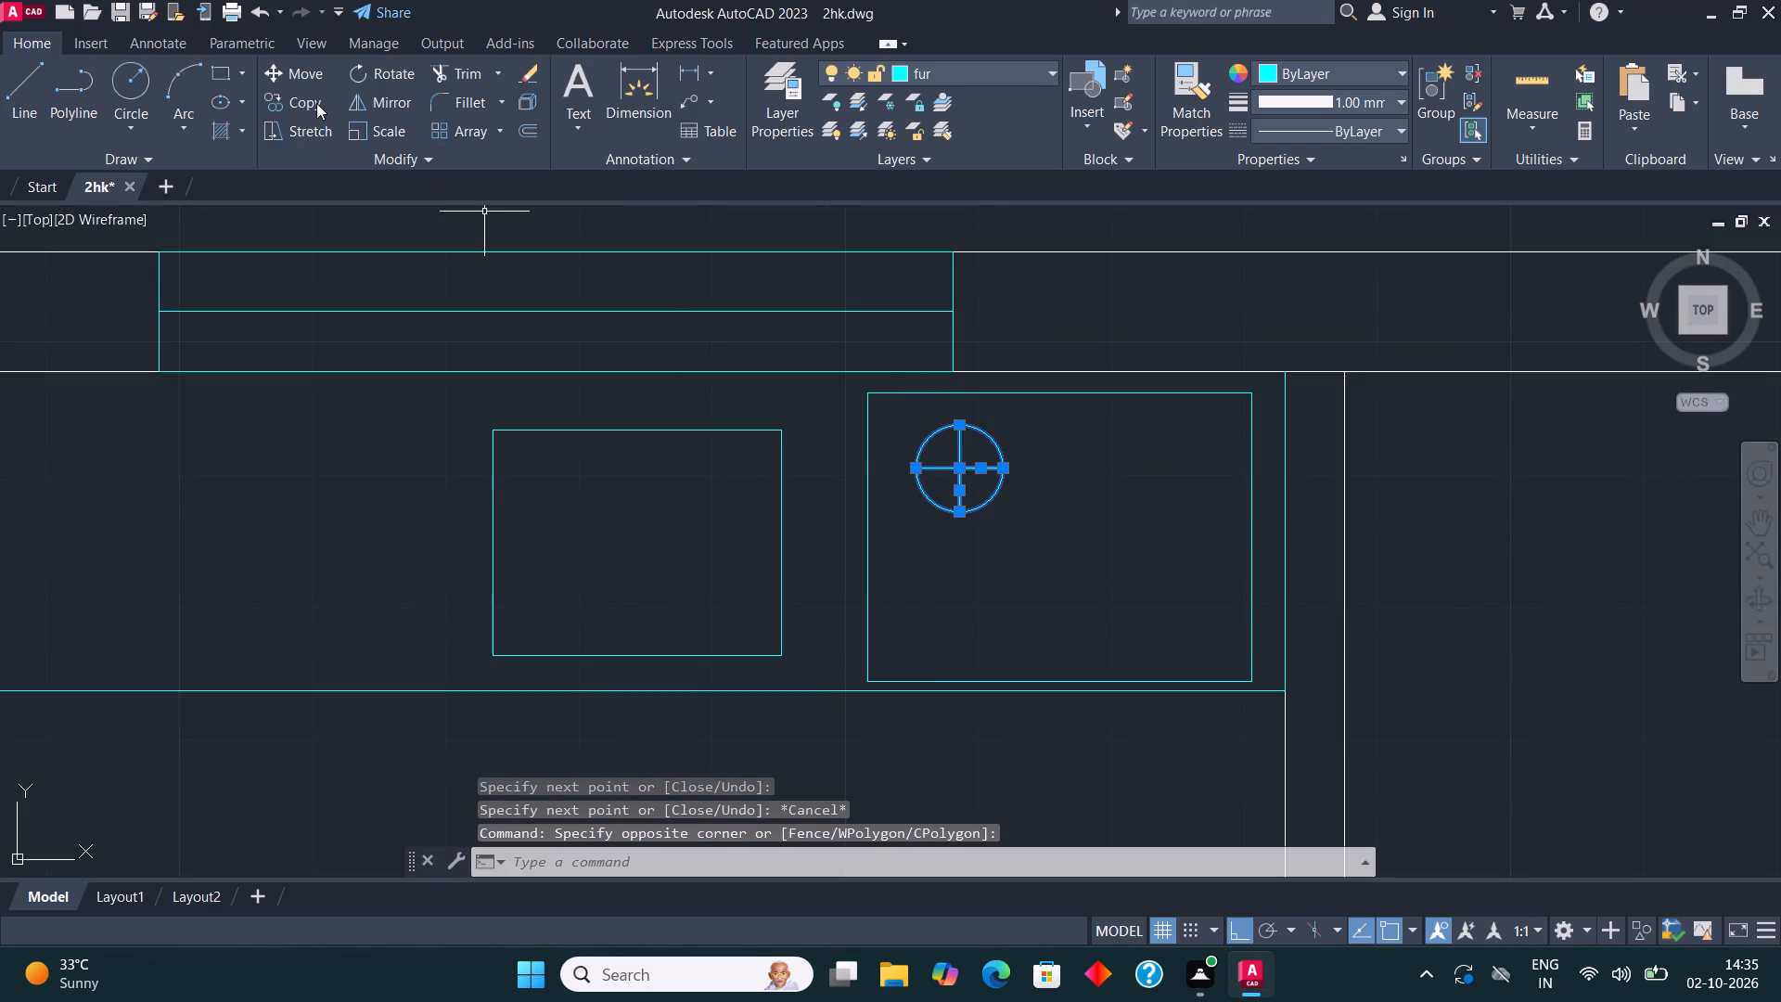
pyautogui.click(316, 103)
pyautogui.click(971, 472)
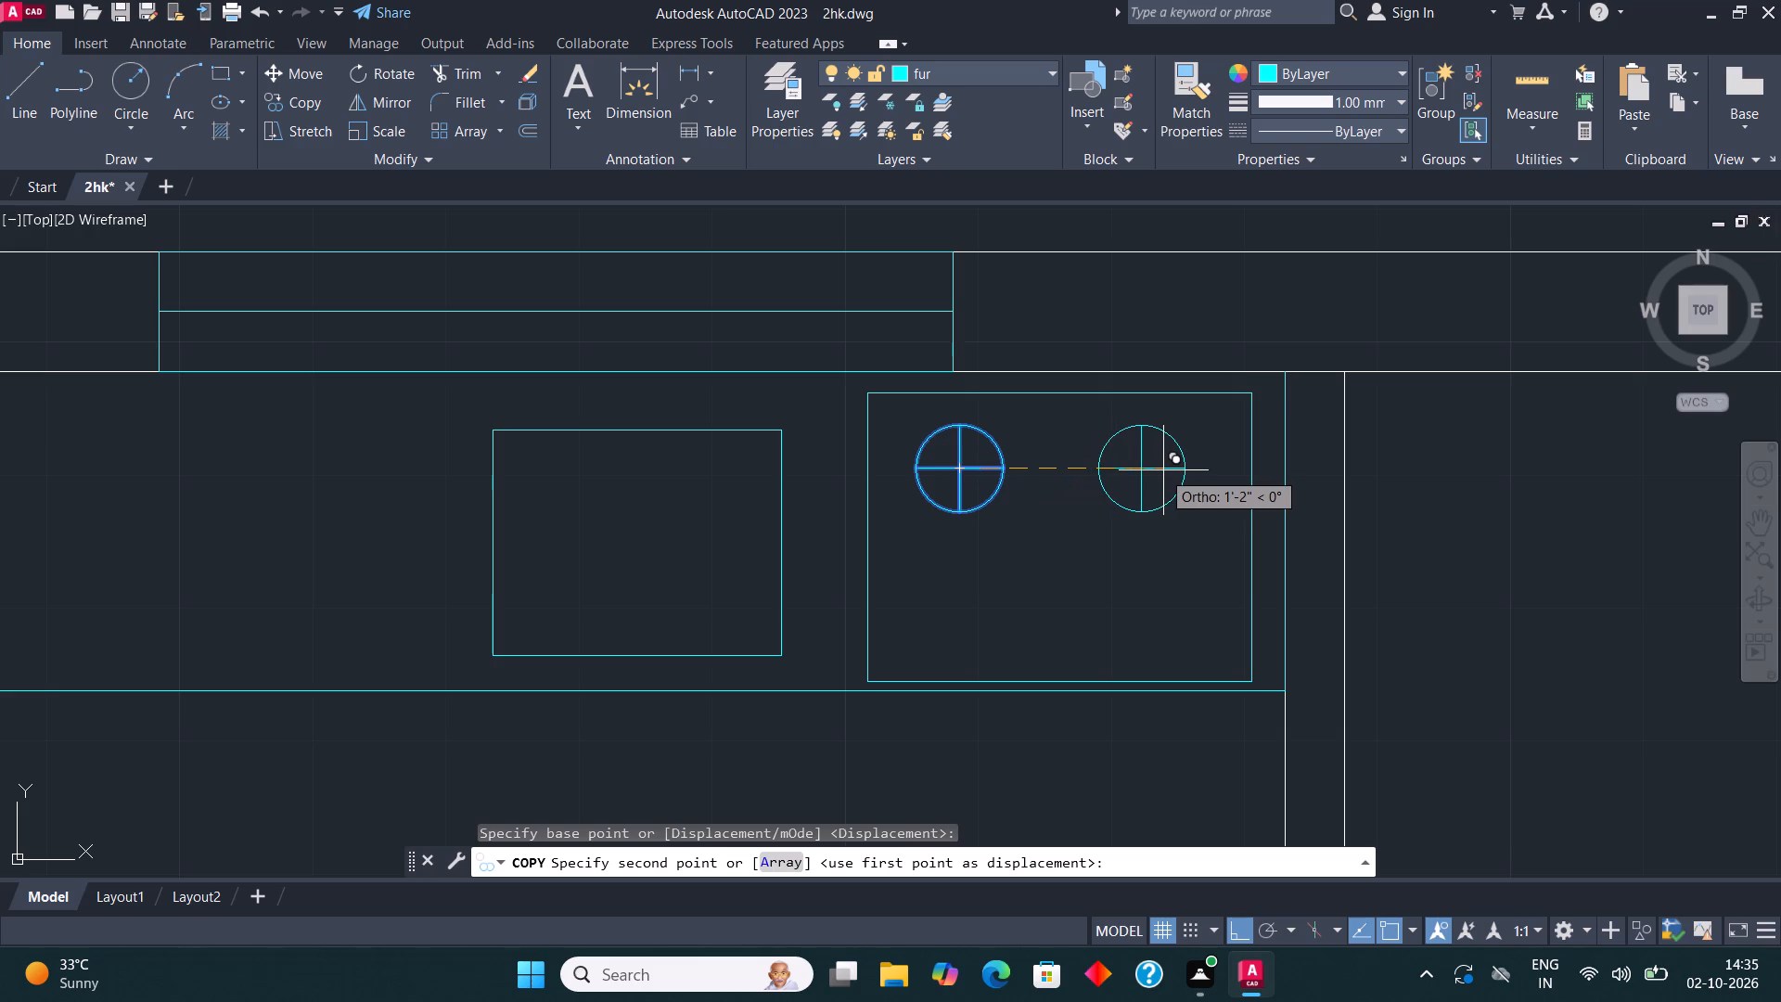
pyautogui.click(1171, 470)
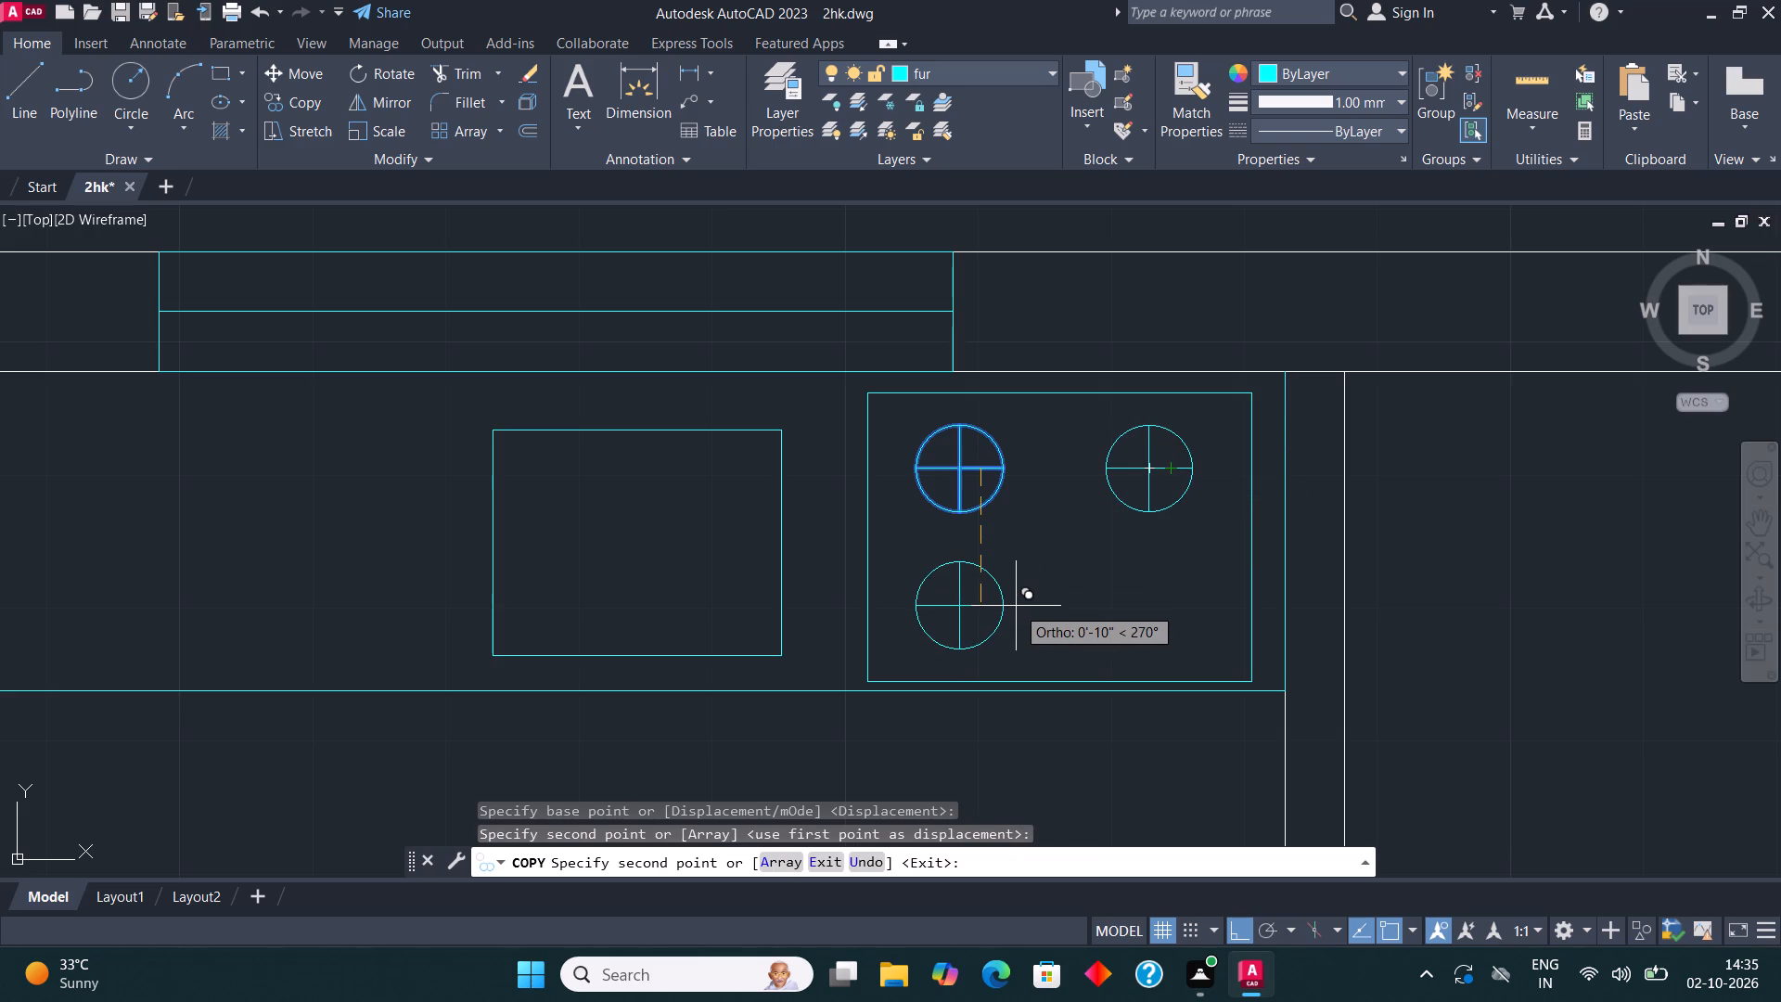
pyautogui.click(1016, 606)
pyautogui.press('F8')
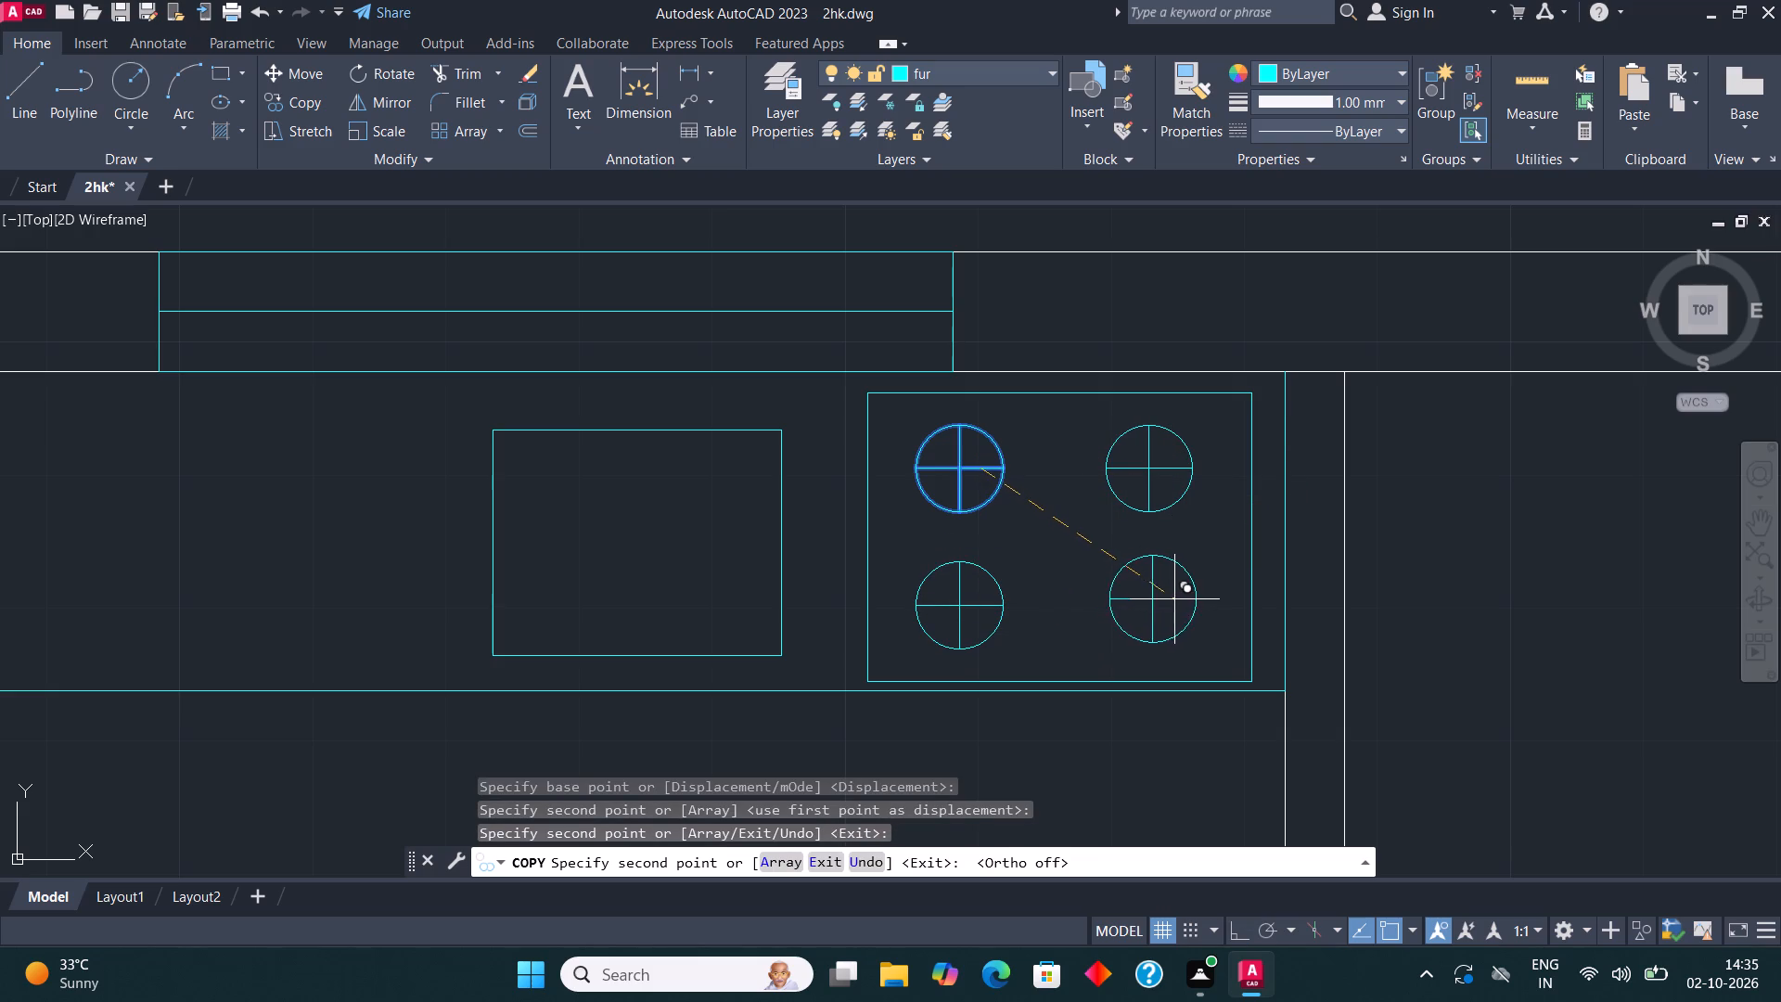
pyautogui.click(1176, 606)
pyautogui.press('Escape')
# Offset the sink rectangle 1" outward to form the sink's outer rim.
pyautogui.scroll(-1, 1190, 528)
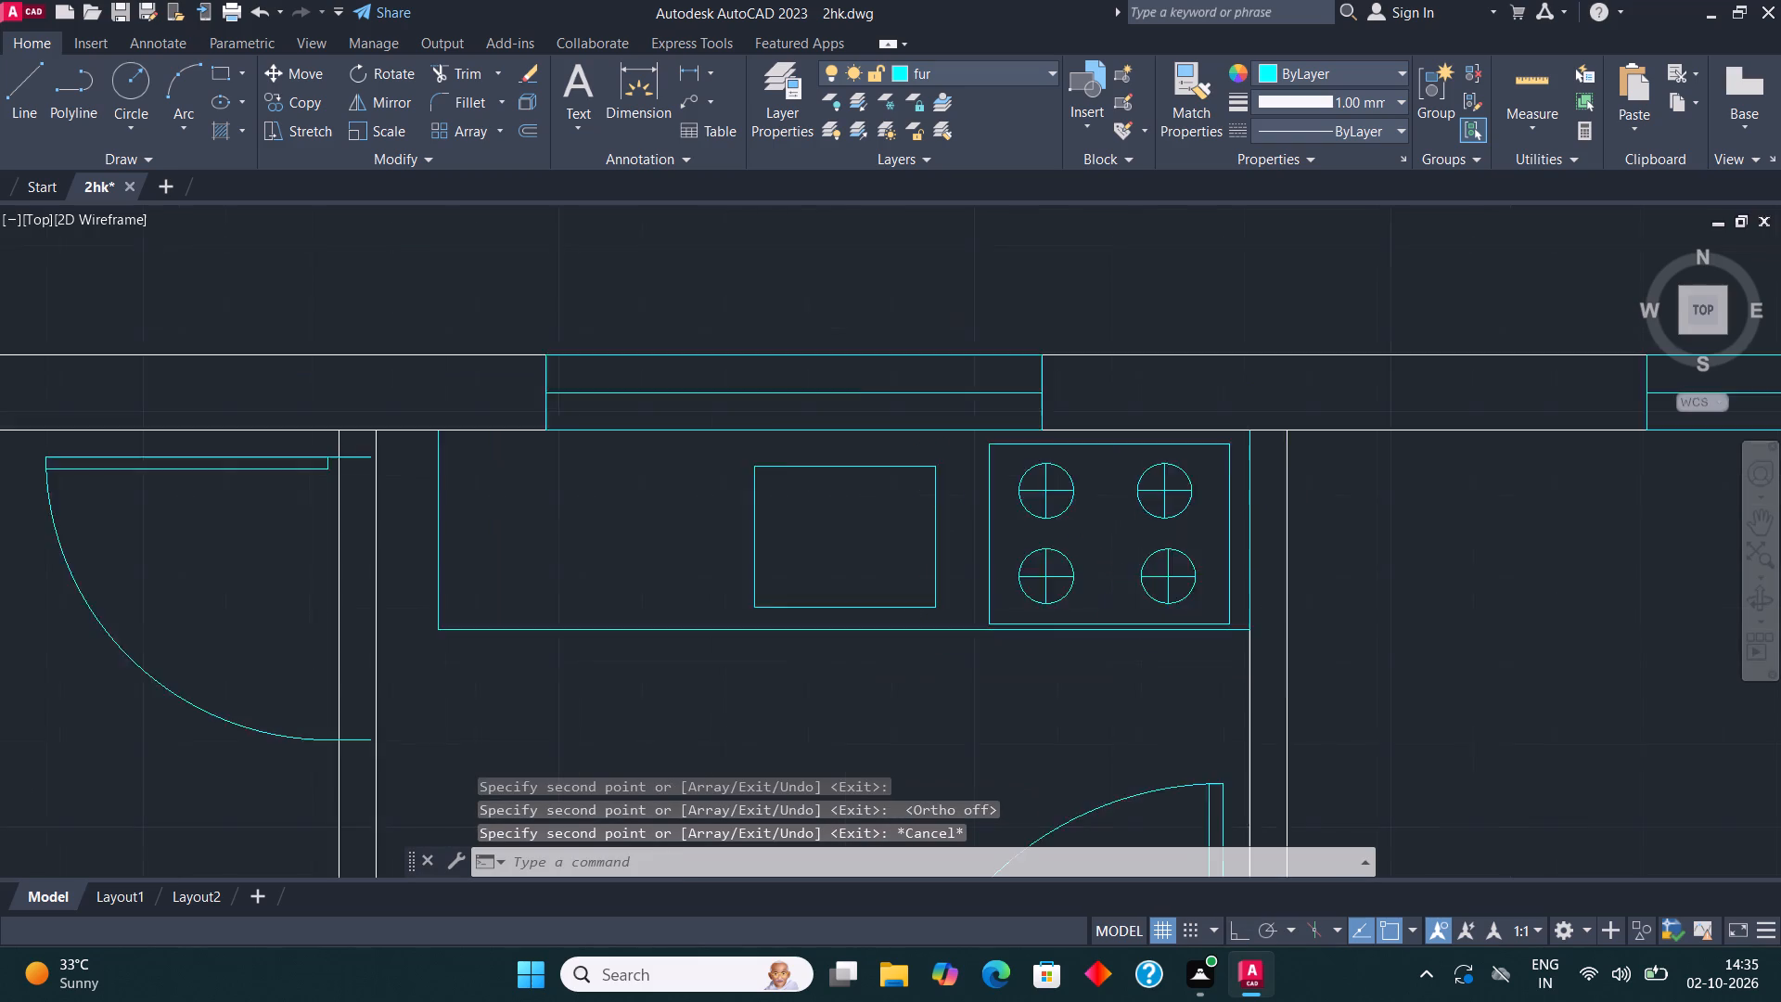
pyautogui.scroll(-1, 1189, 528)
pyautogui.moveTo(1150, 549); pyautogui.dragTo(1164, 529, button='middle')
pyautogui.scroll(2, 1019, 523)
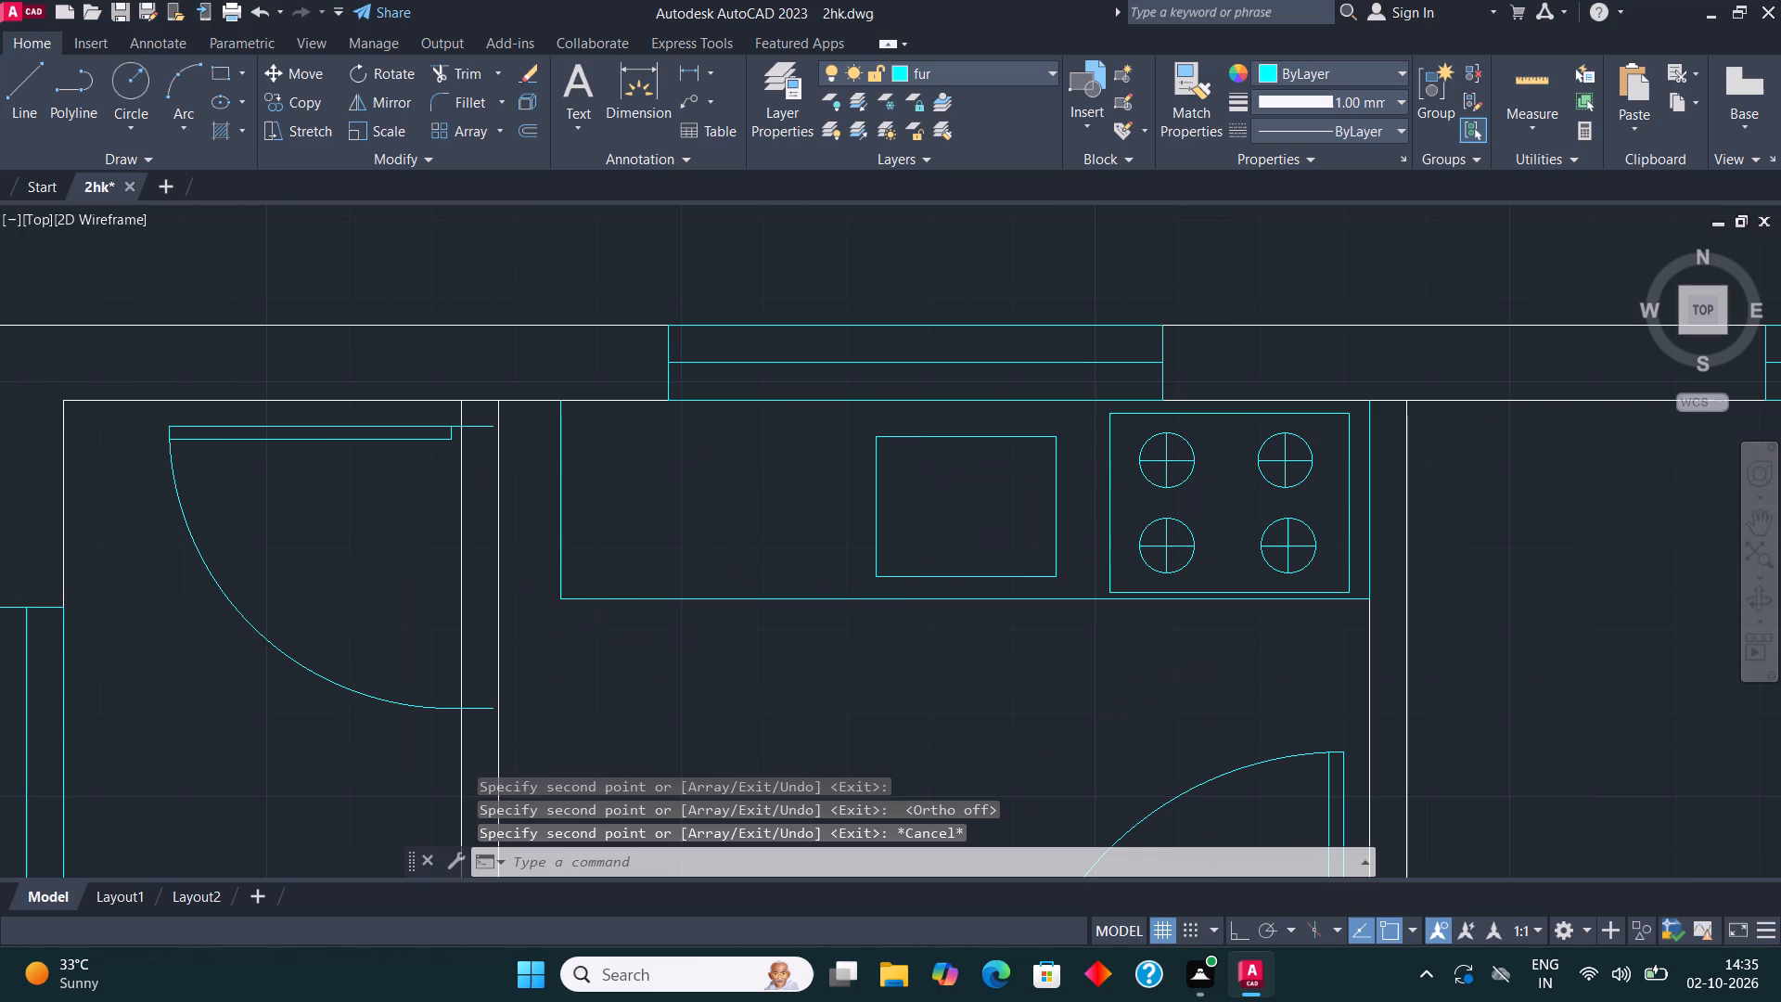
pyautogui.click(903, 383)
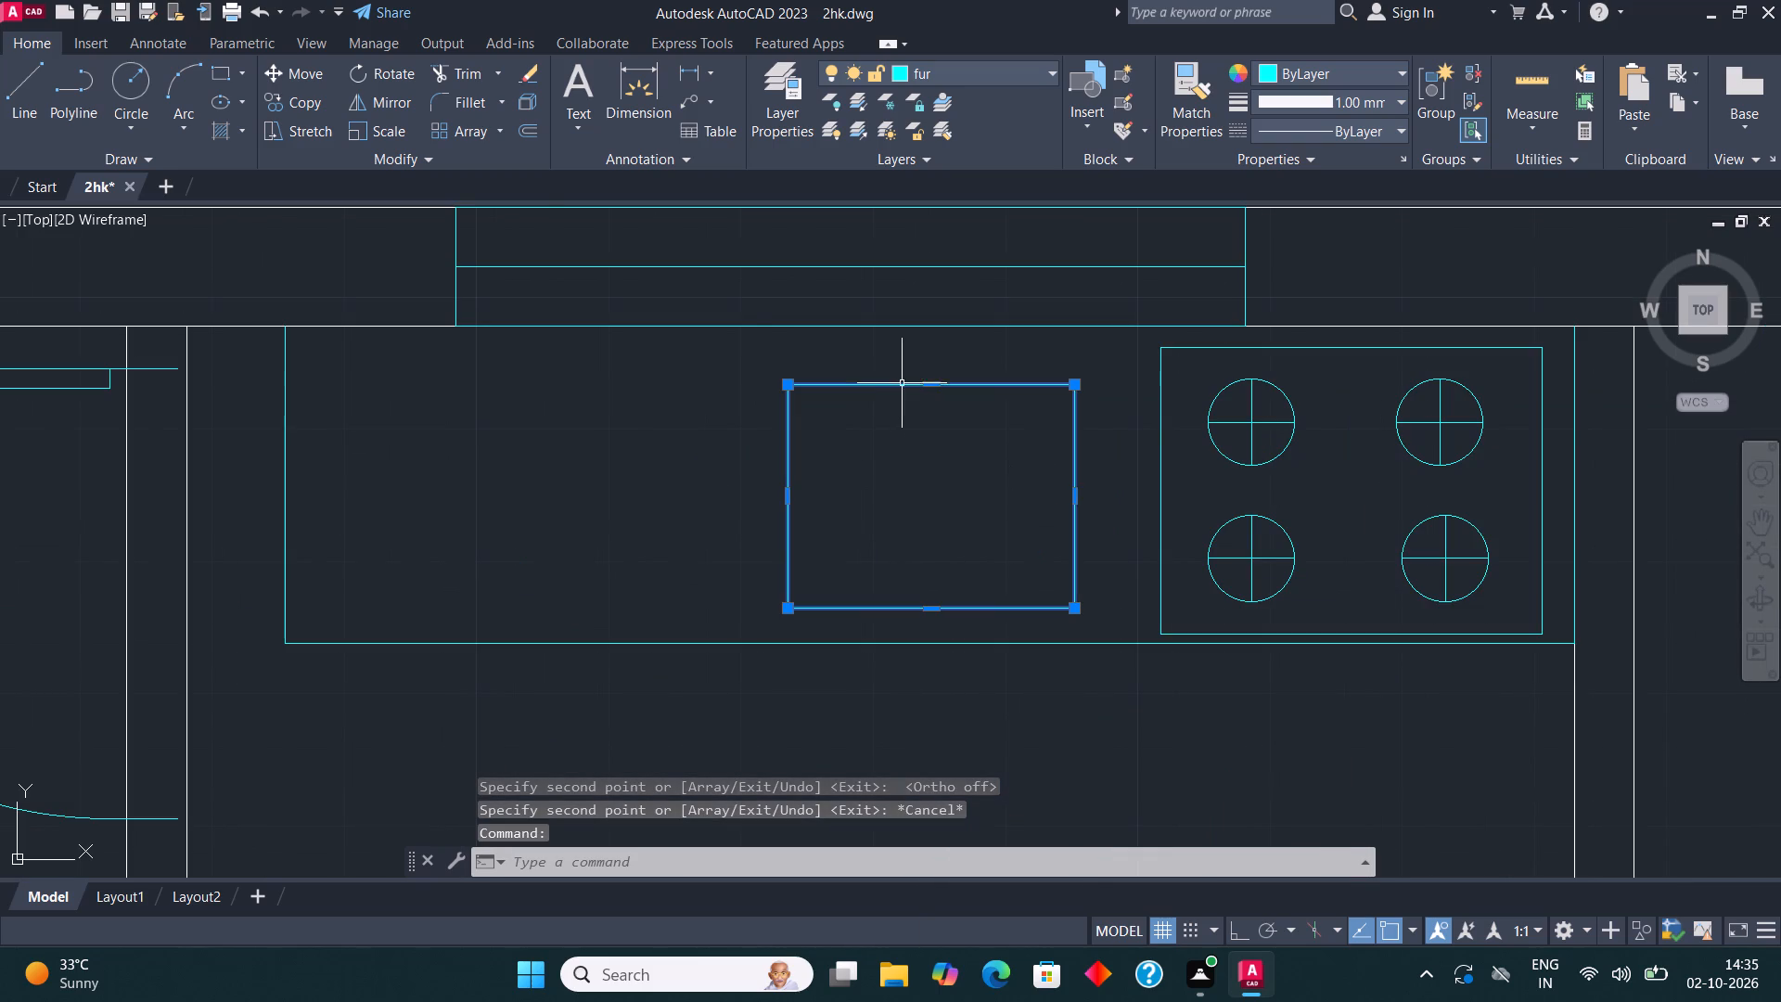
pyautogui.click(523, 124)
pyautogui.click(904, 386)
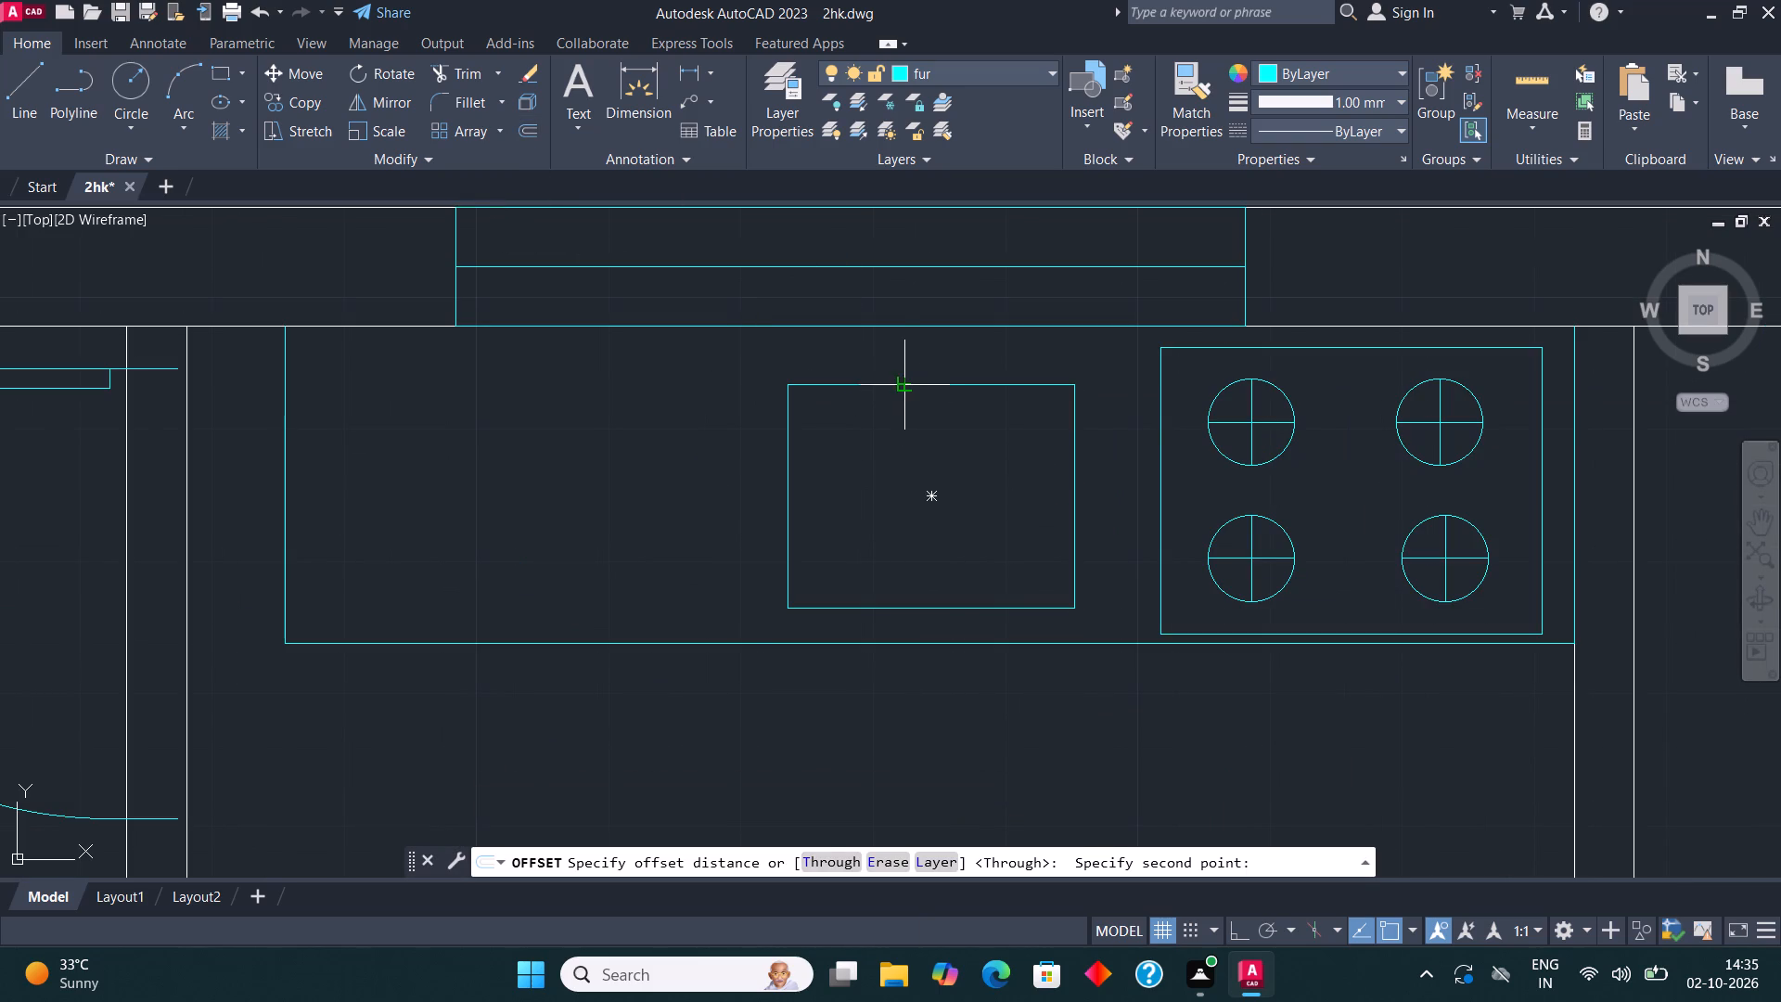
pyautogui.write('1"')
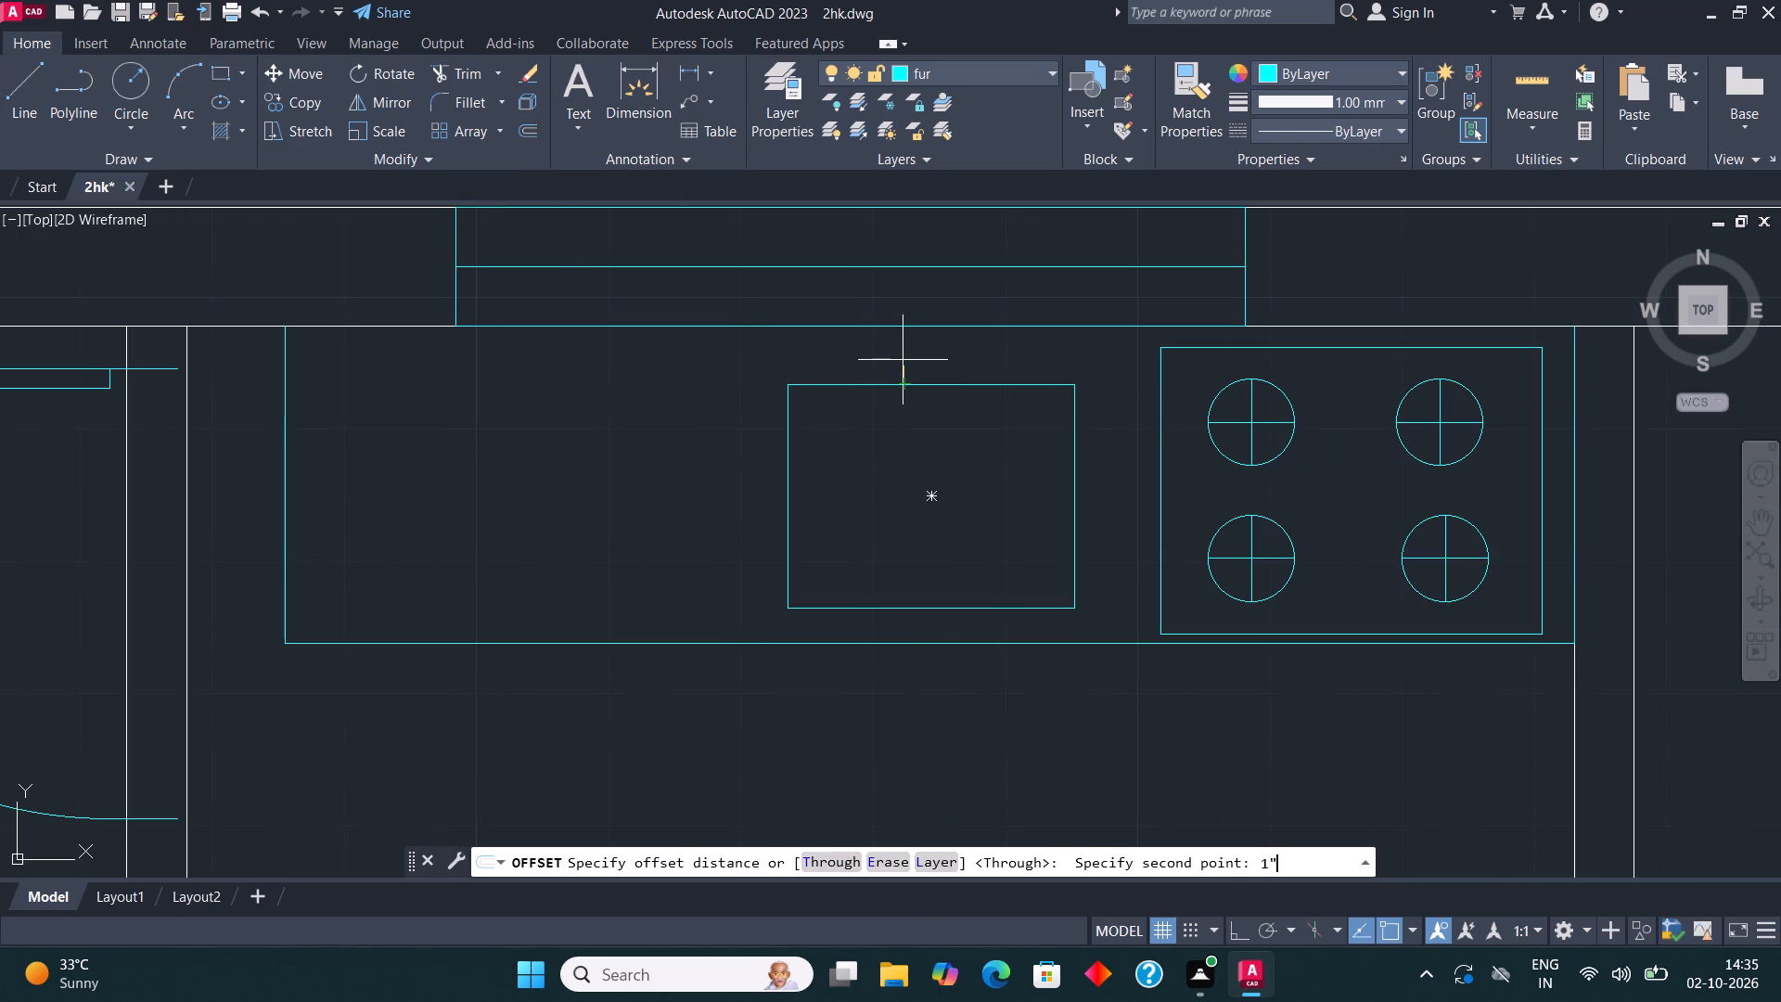
pyautogui.press('Return')
pyautogui.click(903, 360)
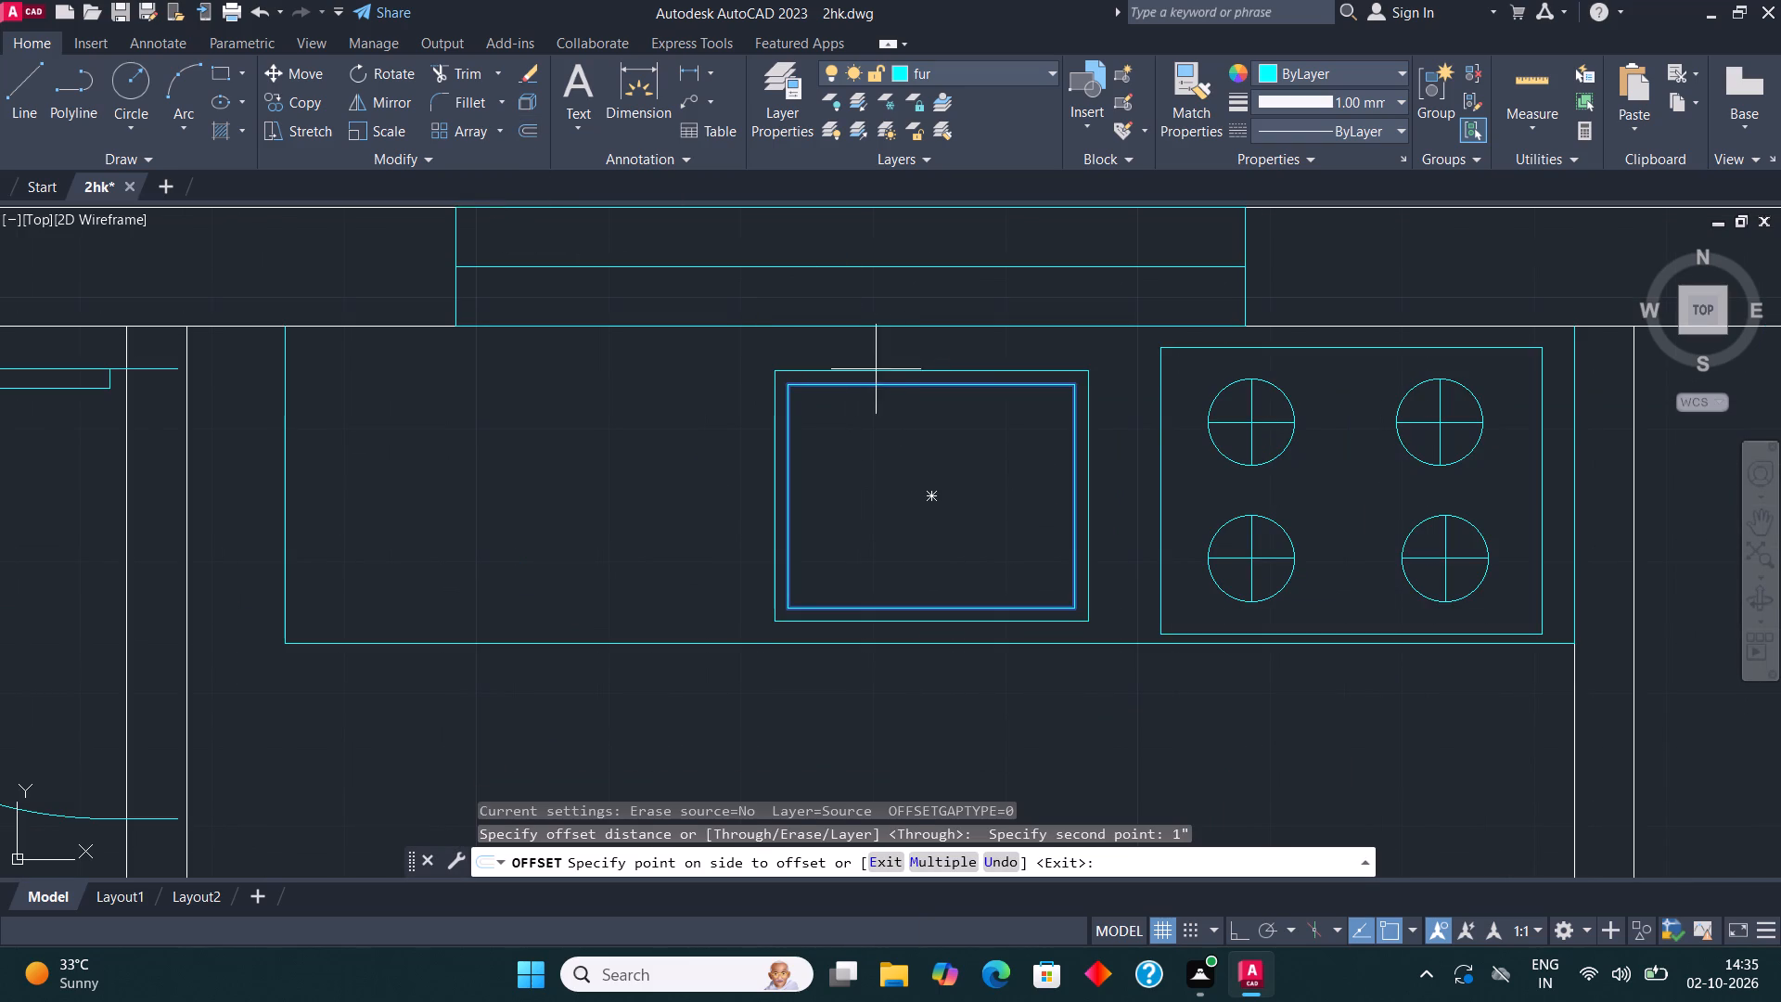
pyautogui.click(892, 350)
pyautogui.press('Escape')
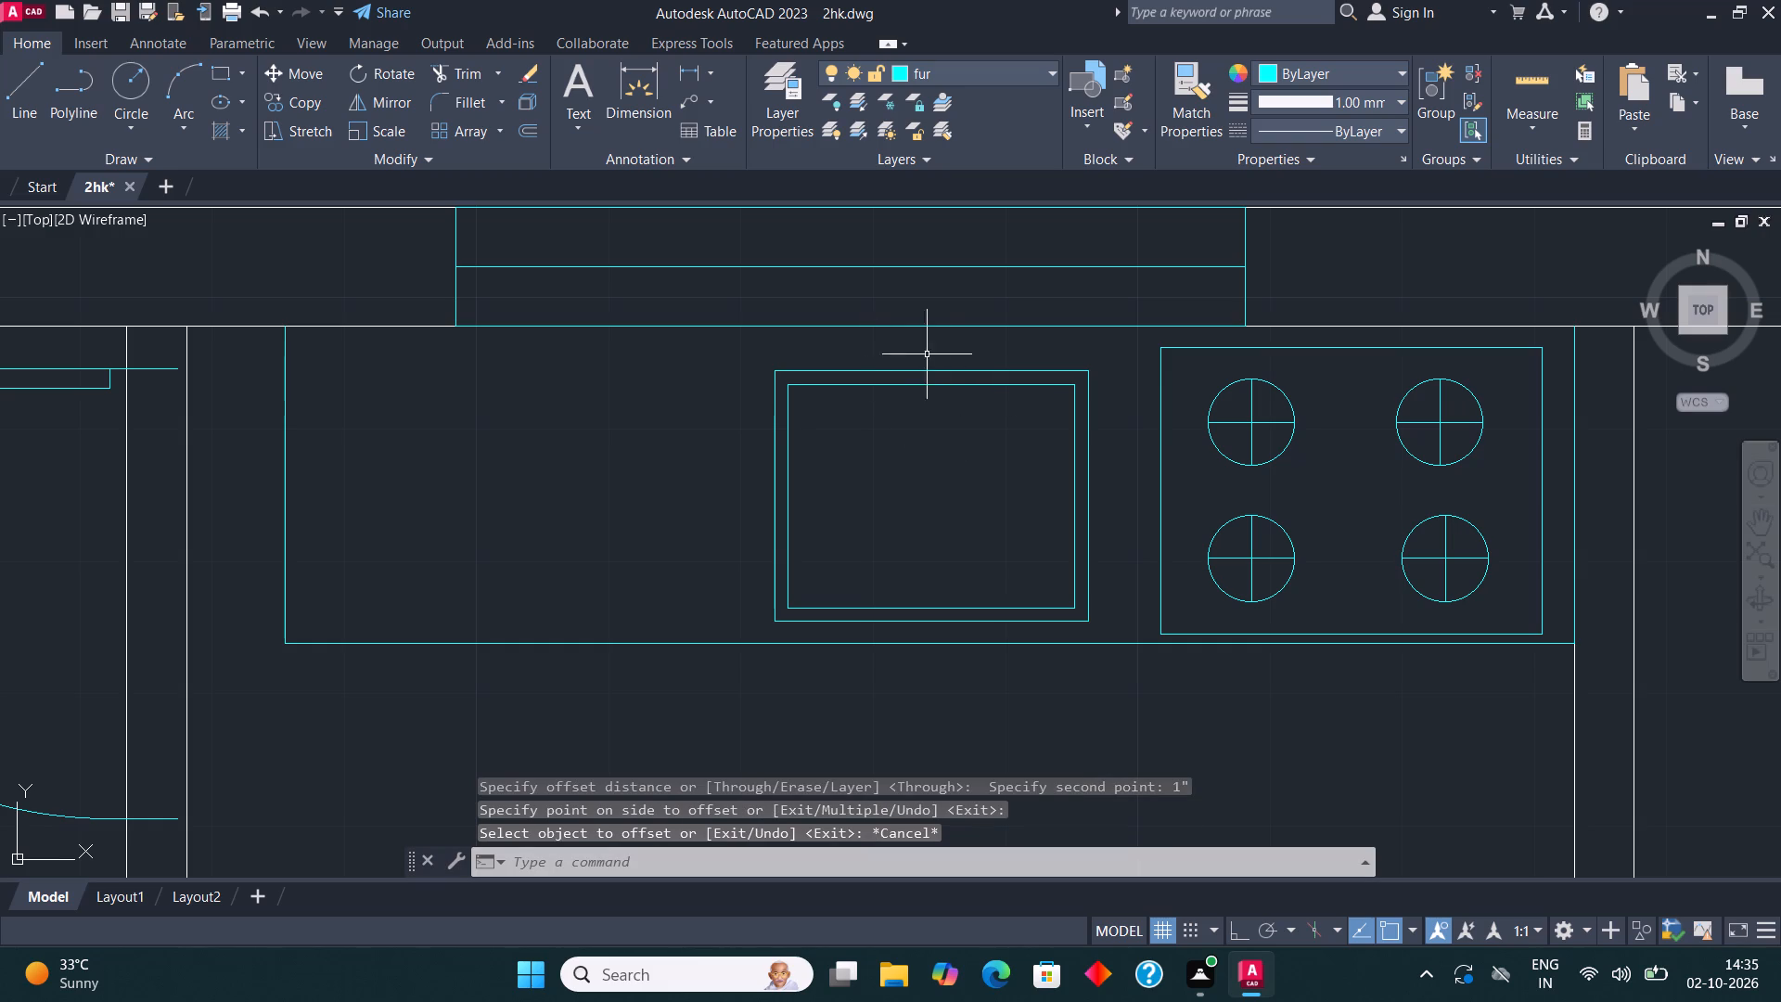
# Draw a horizontal line across the inner sink rectangle near its south edge, and a short vertical line halving the strip below it.
pyautogui.click(27, 80)
pyautogui.click(788, 553)
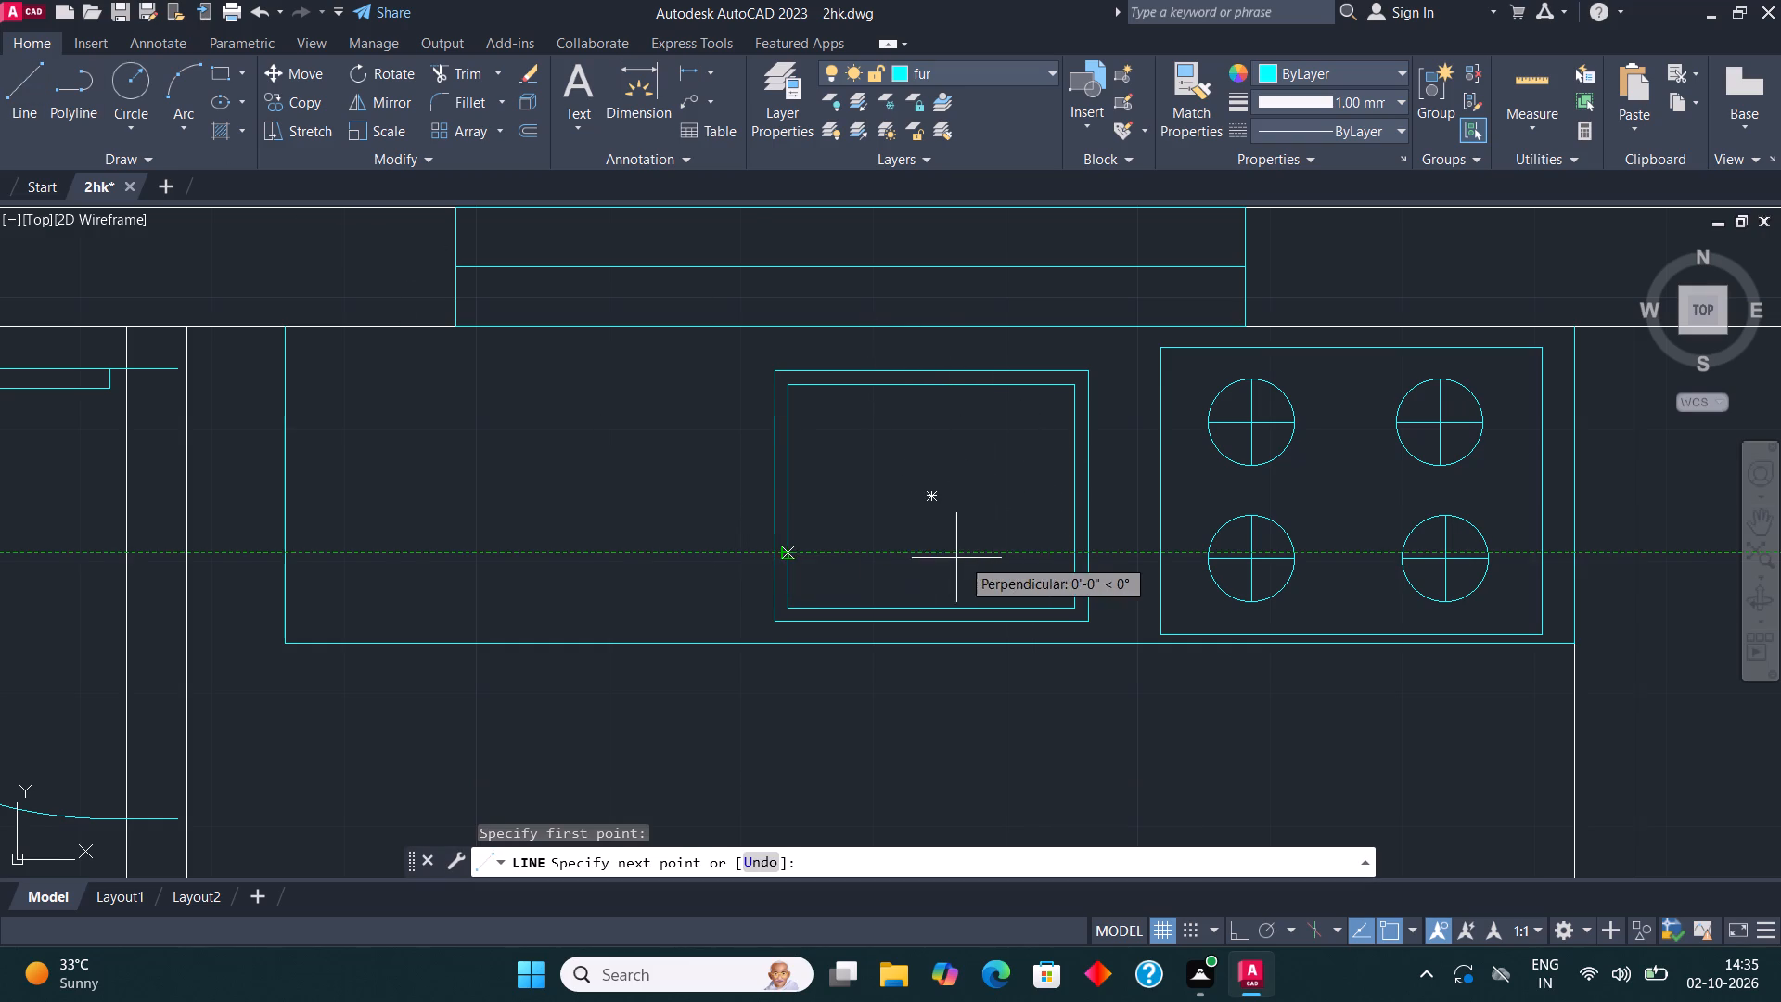
pyautogui.click(1079, 559)
pyautogui.press('Escape')
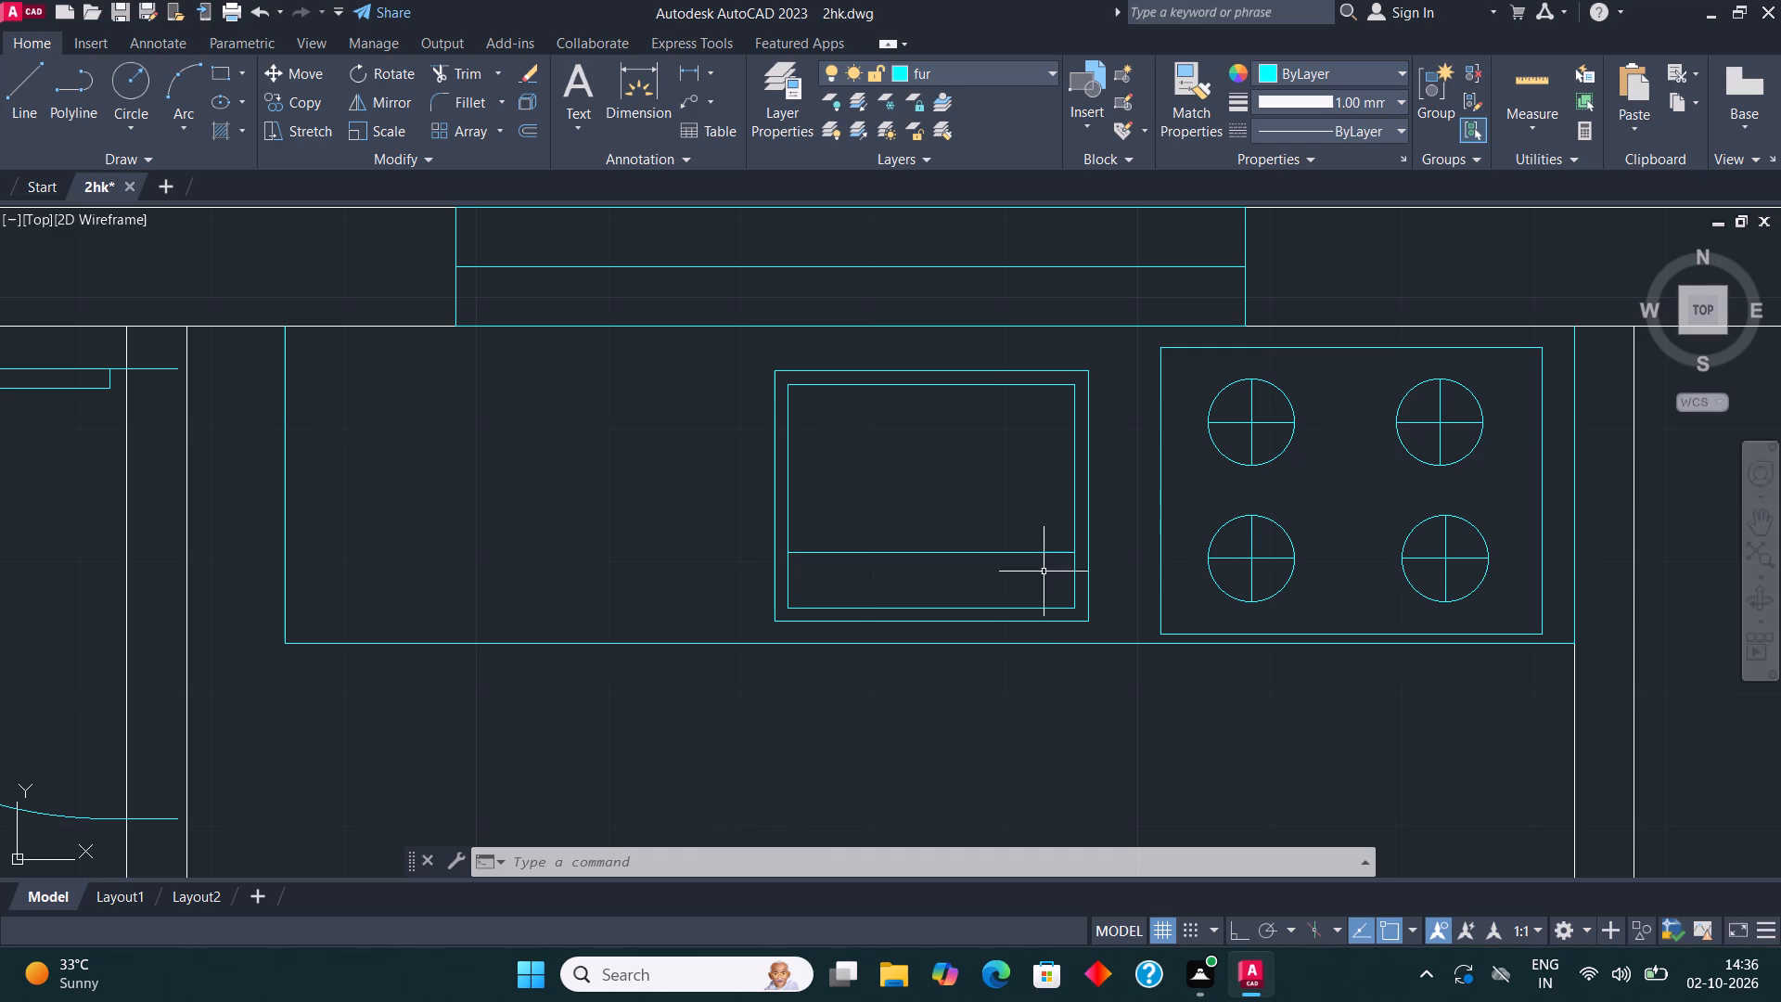
pyautogui.moveTo(1156, 546); pyautogui.dragTo(1115, 569, button='middle')
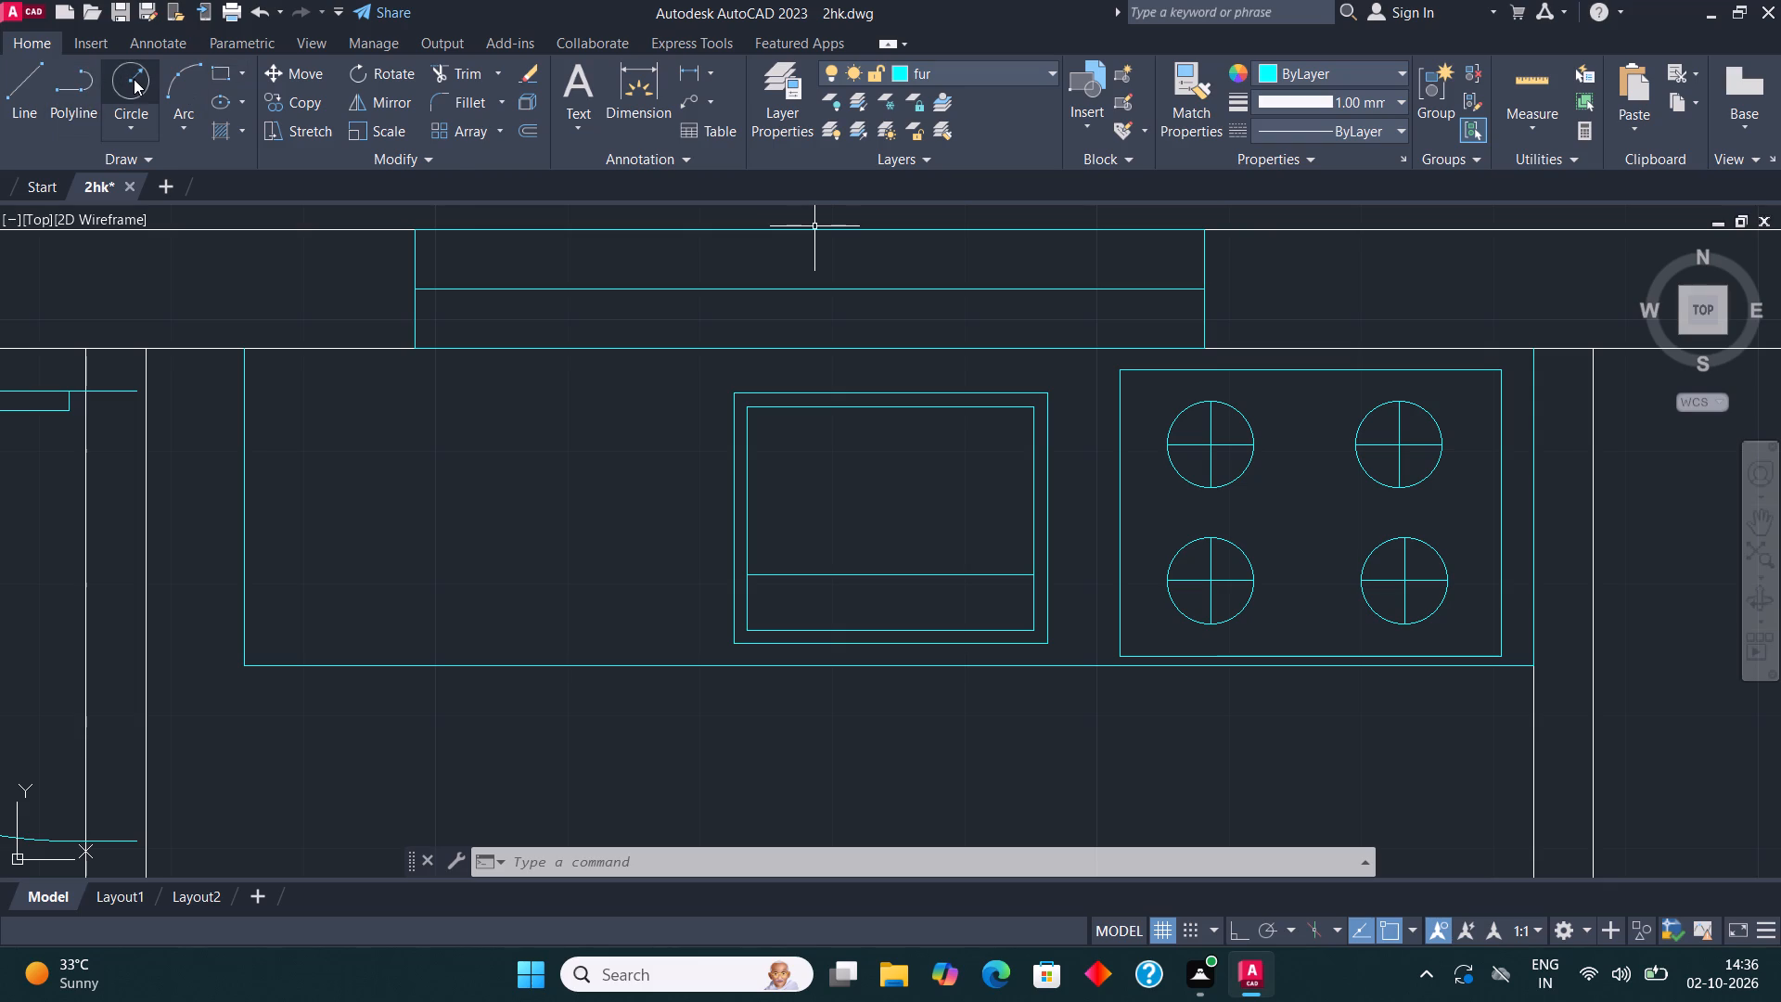
pyautogui.click(20, 74)
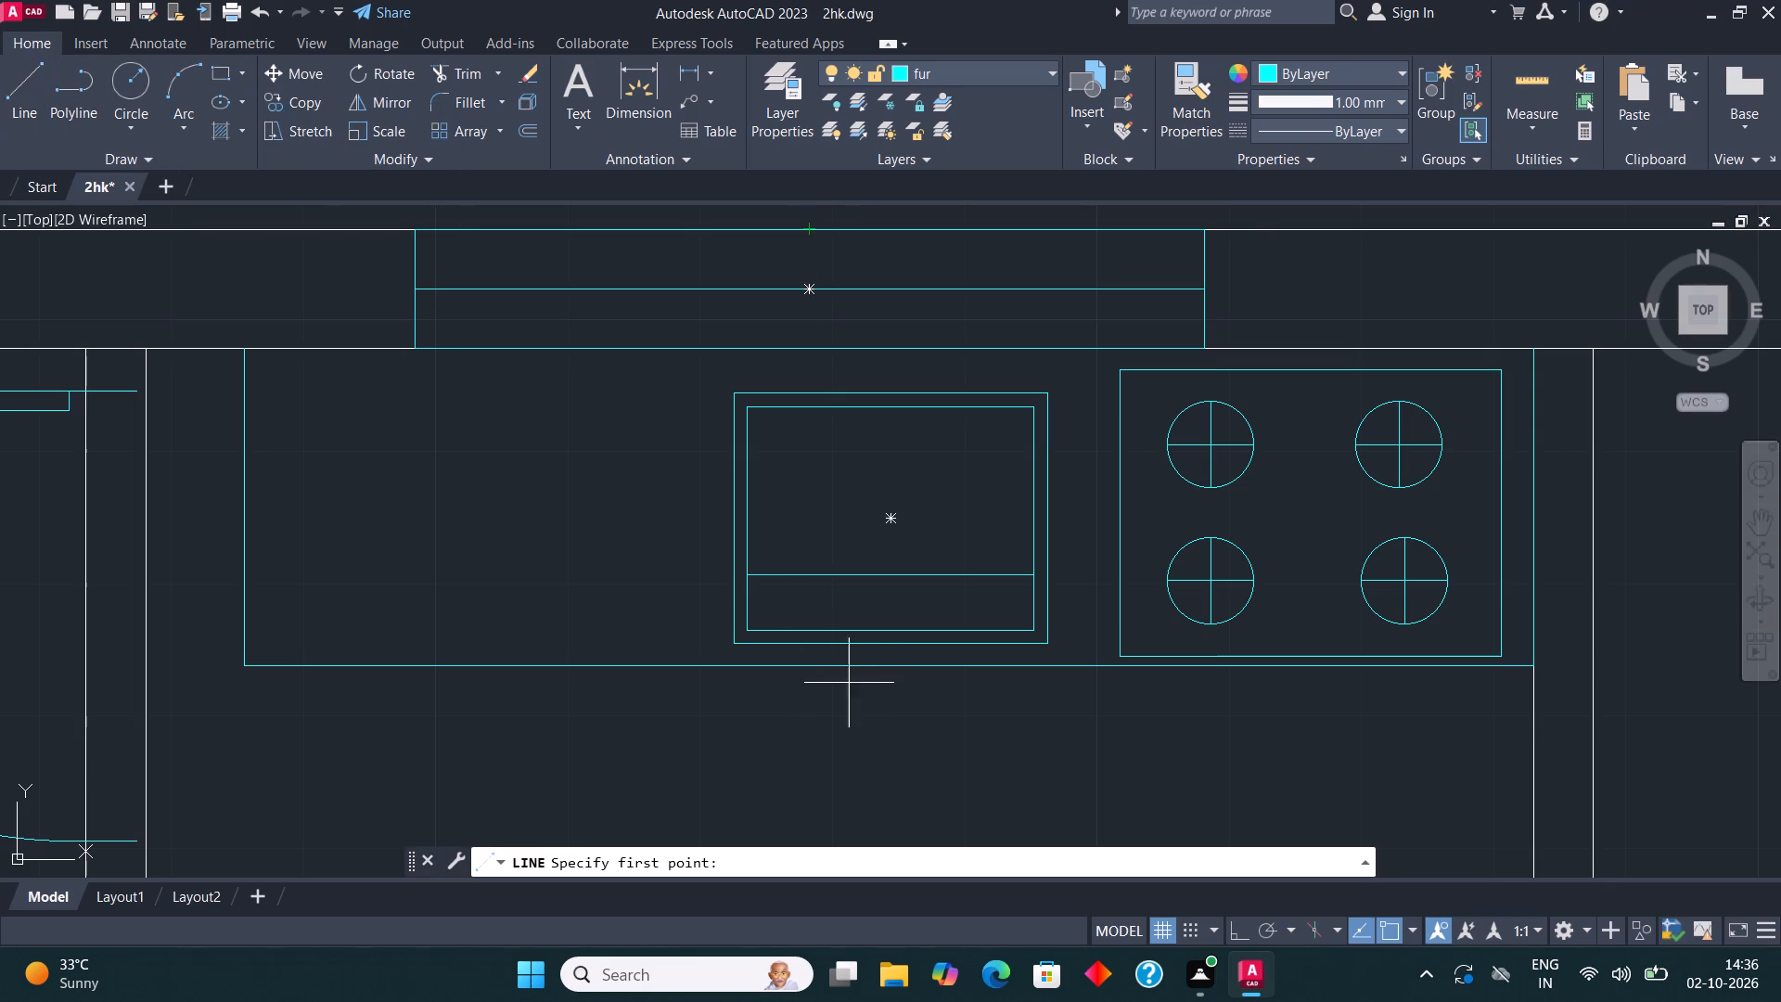
pyautogui.click(890, 627)
pyautogui.click(889, 579)
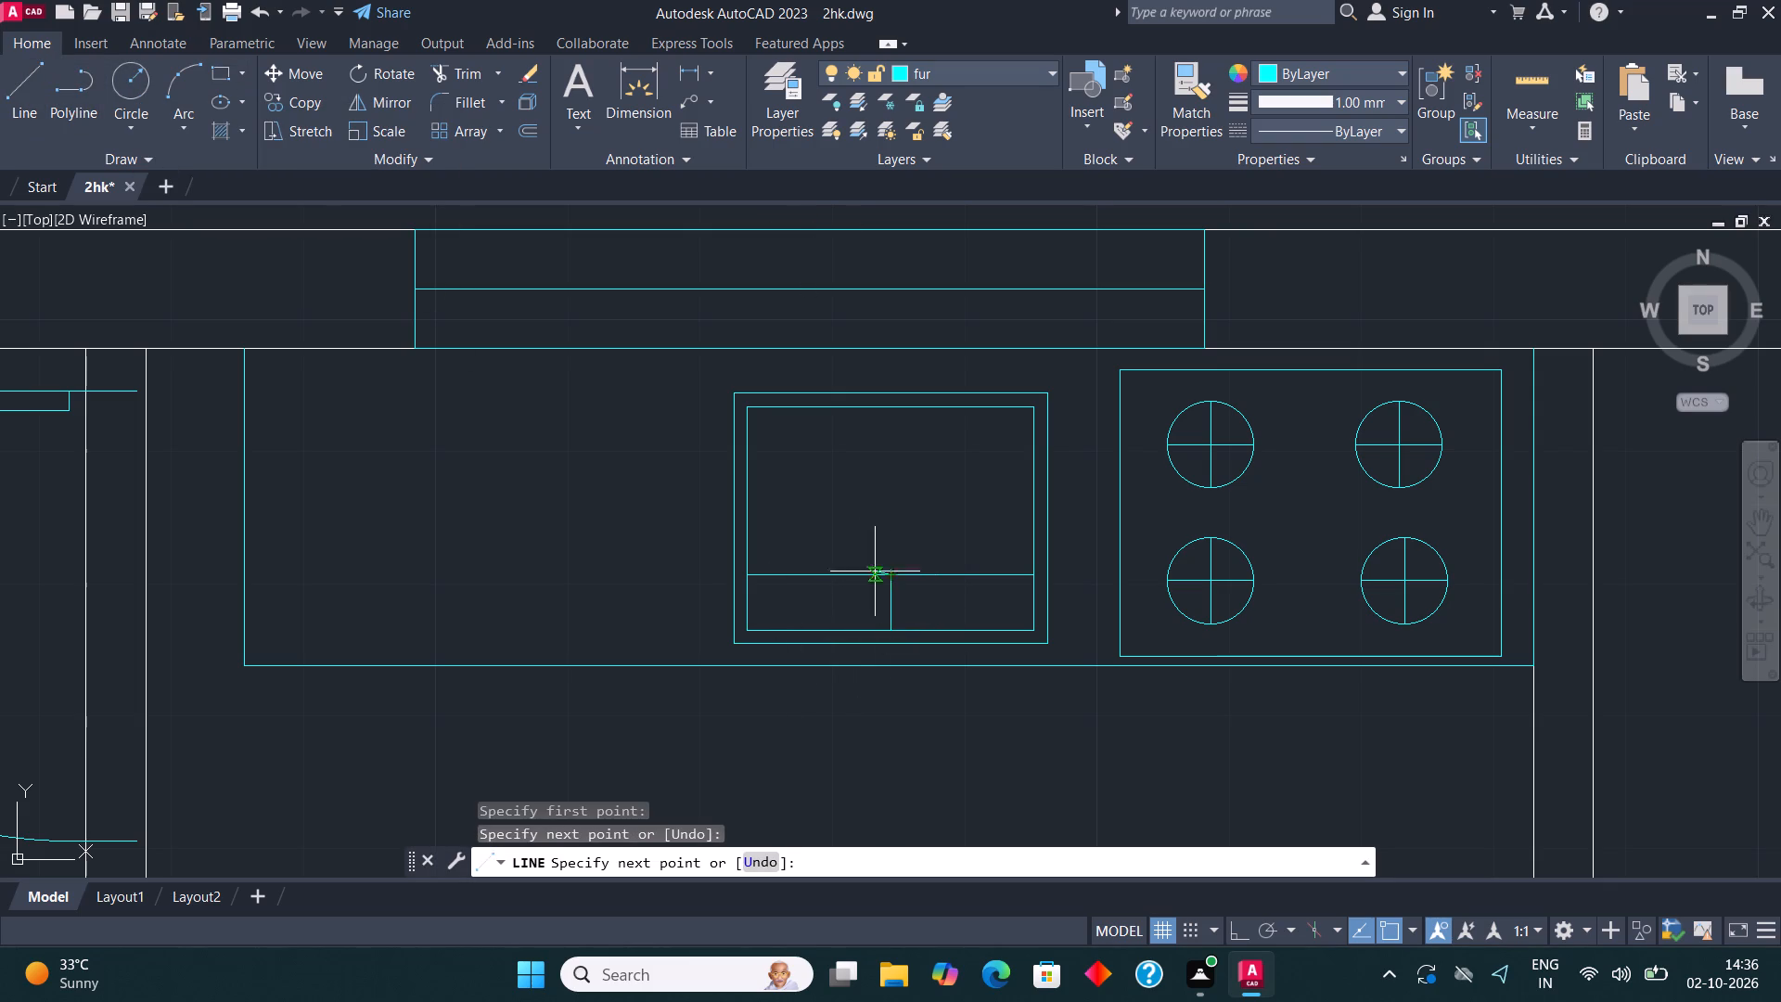
pyautogui.press('Escape')
# Draw a circle of about 2" radius in the sink strip's west compartment and copy it into the east compartment.
pyautogui.click(135, 78)
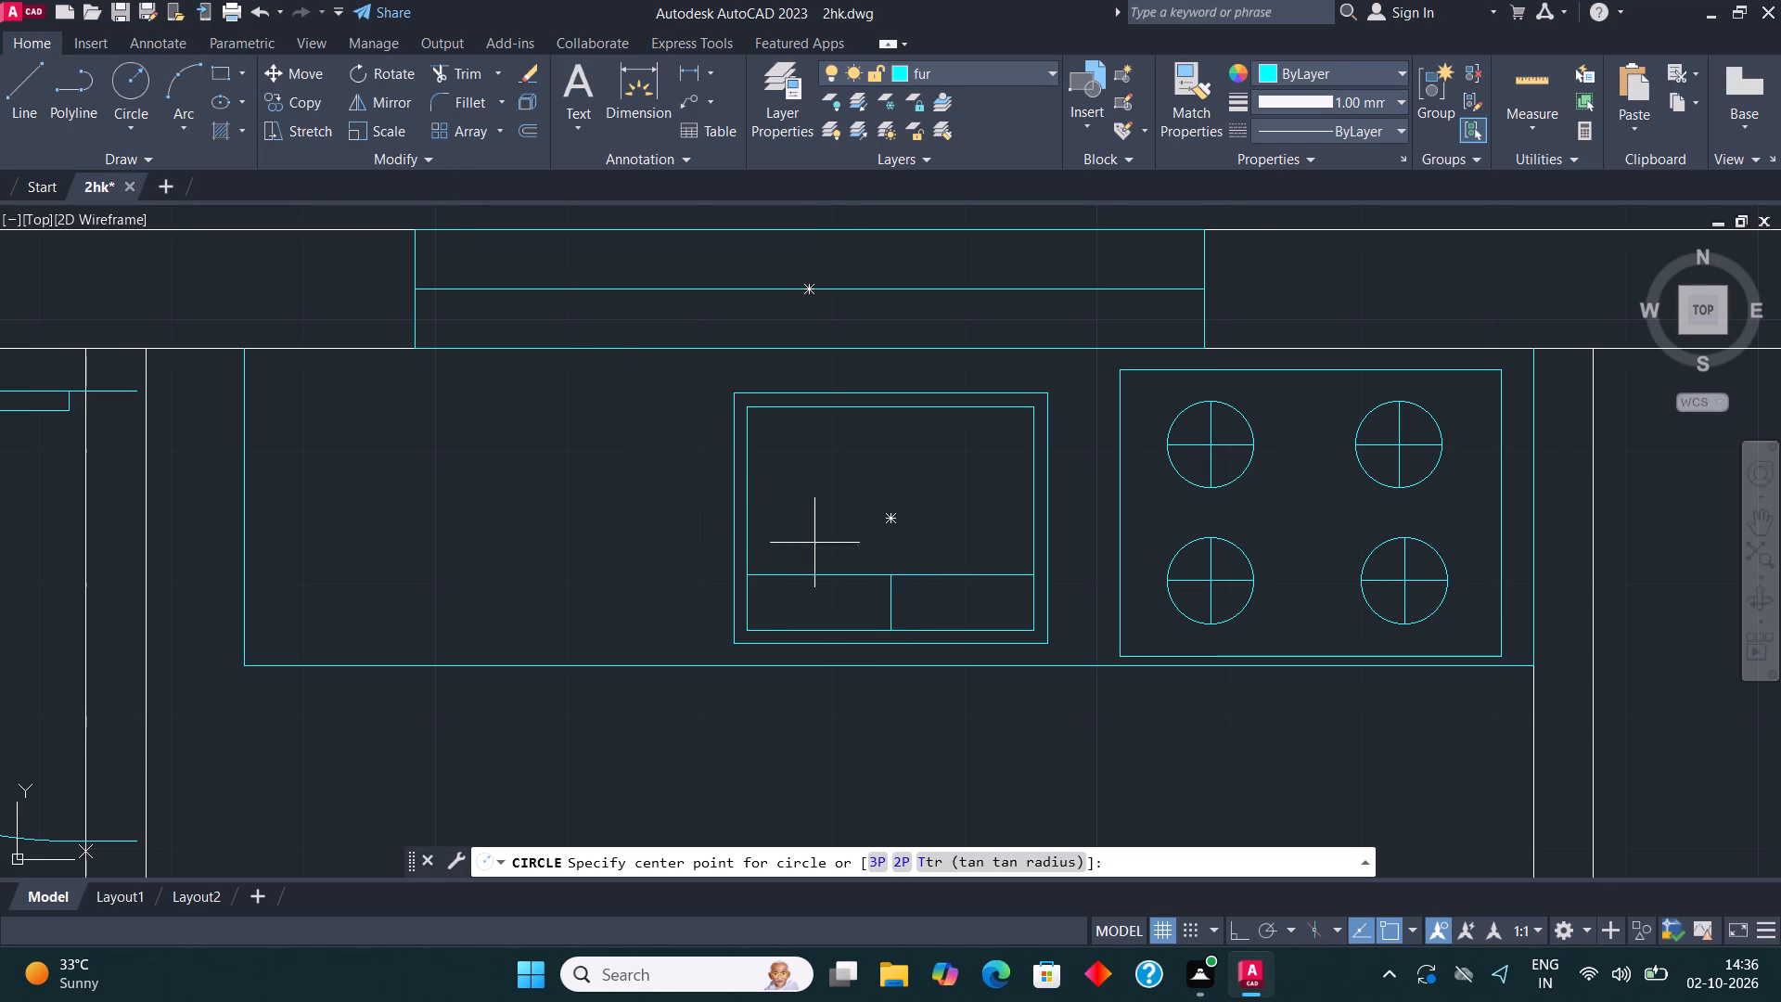
pyautogui.scroll(2, 882, 593)
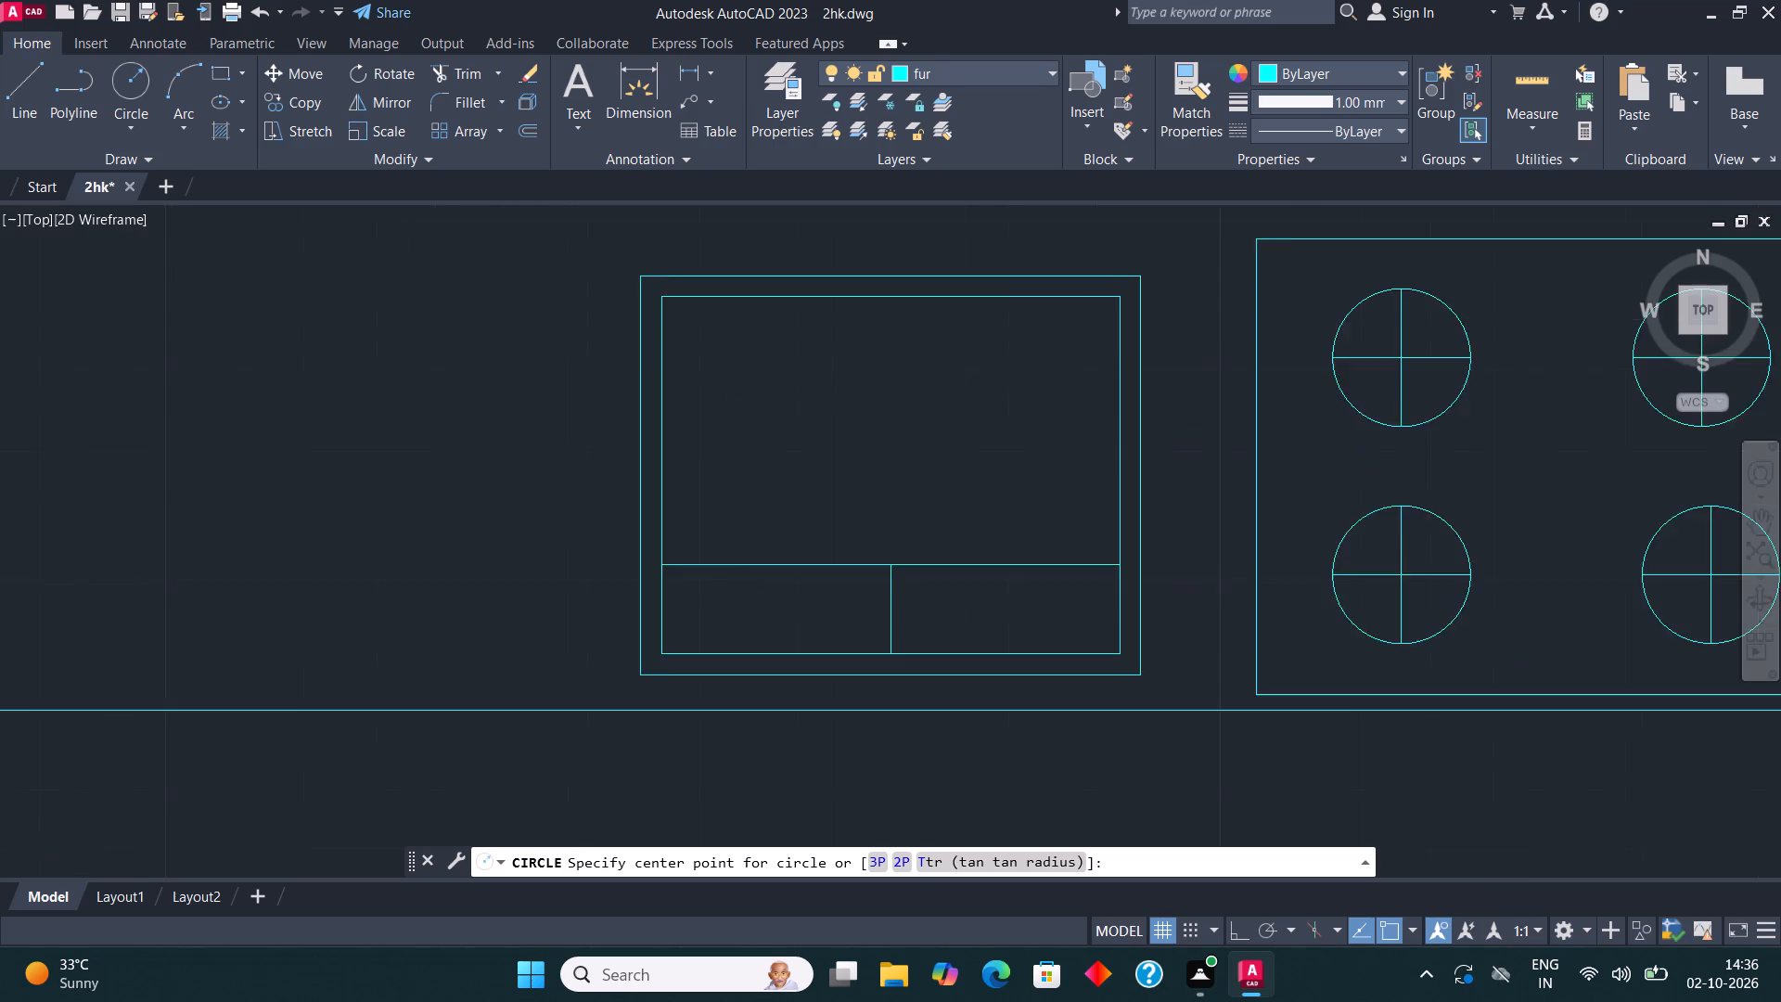
pyautogui.click(713, 623)
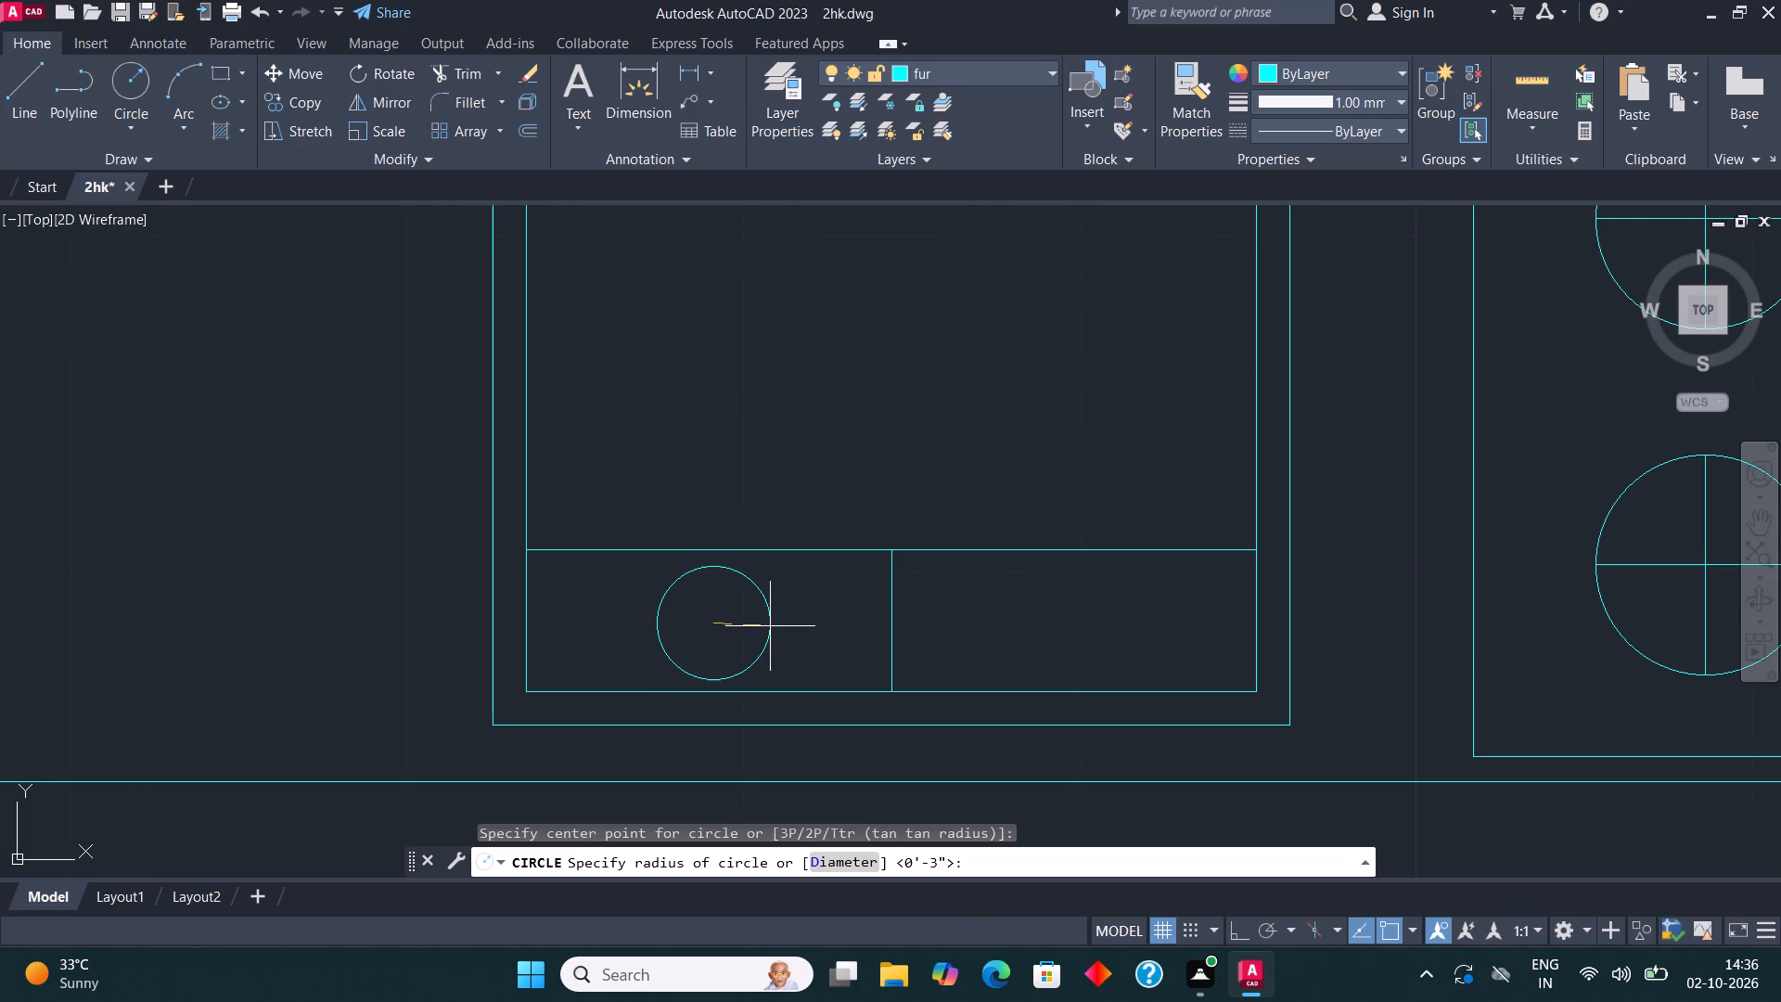
pyautogui.click(770, 626)
pyautogui.click(754, 587)
pyautogui.scroll(-3, 754, 587)
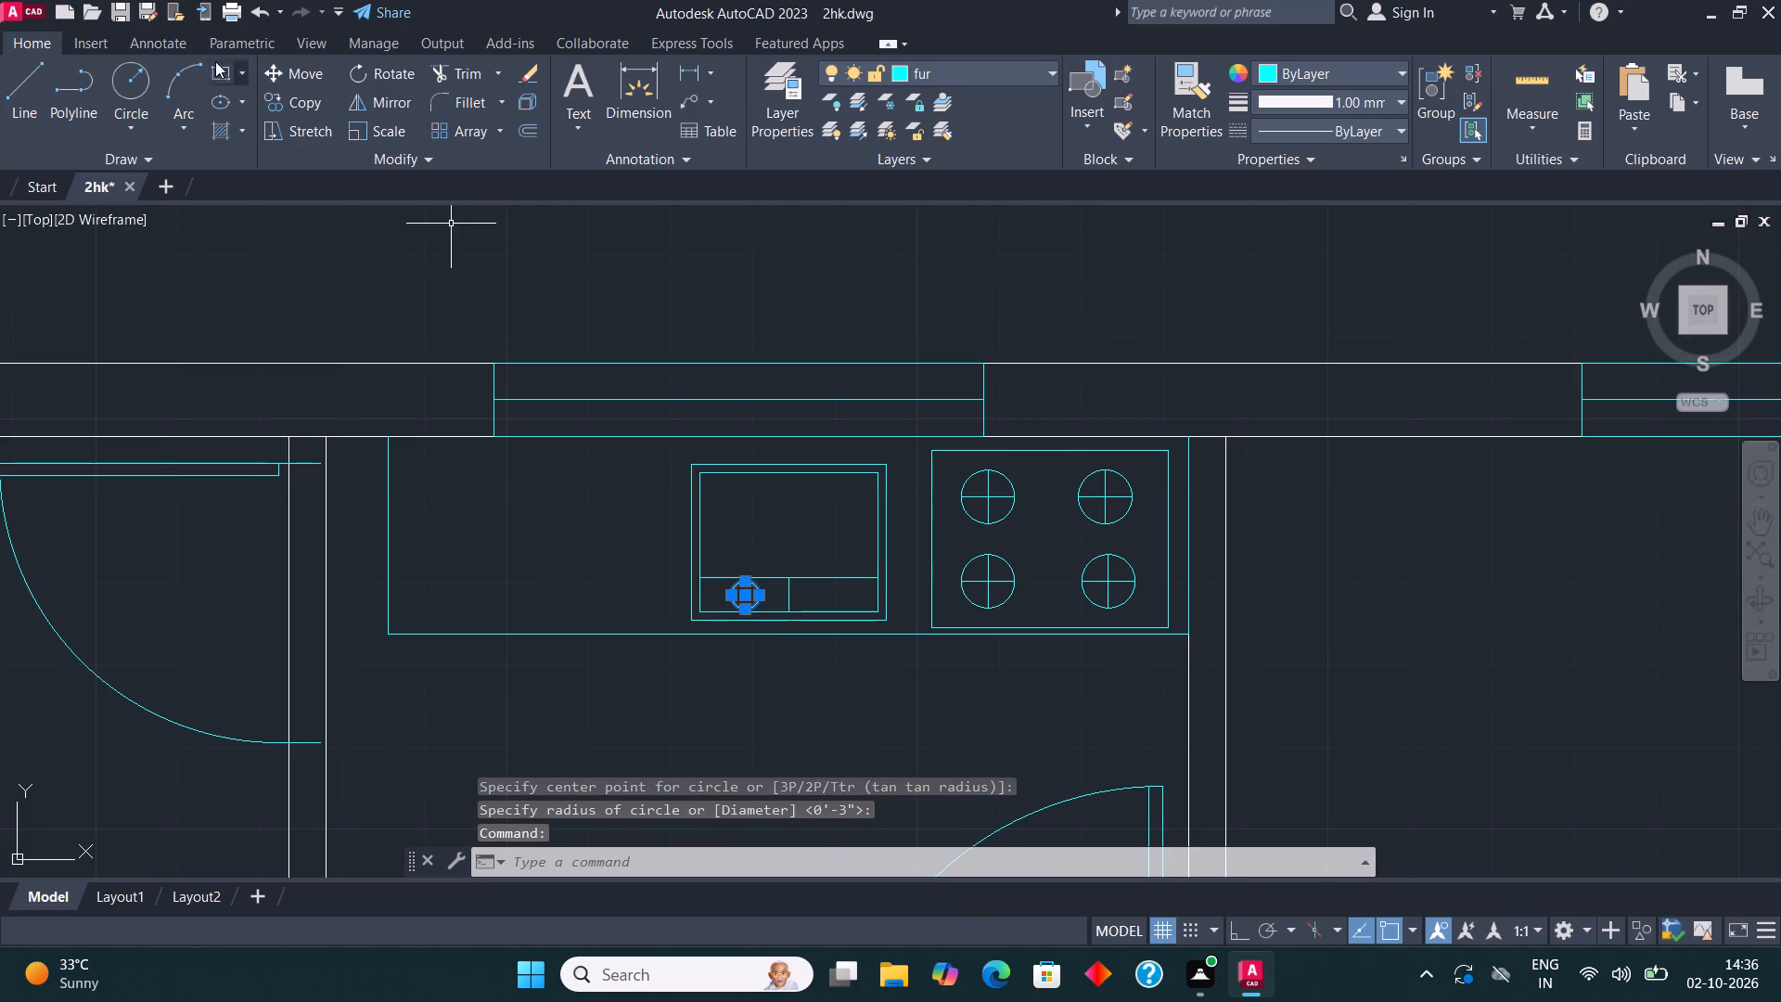
pyautogui.click(285, 105)
pyautogui.scroll(2, 748, 597)
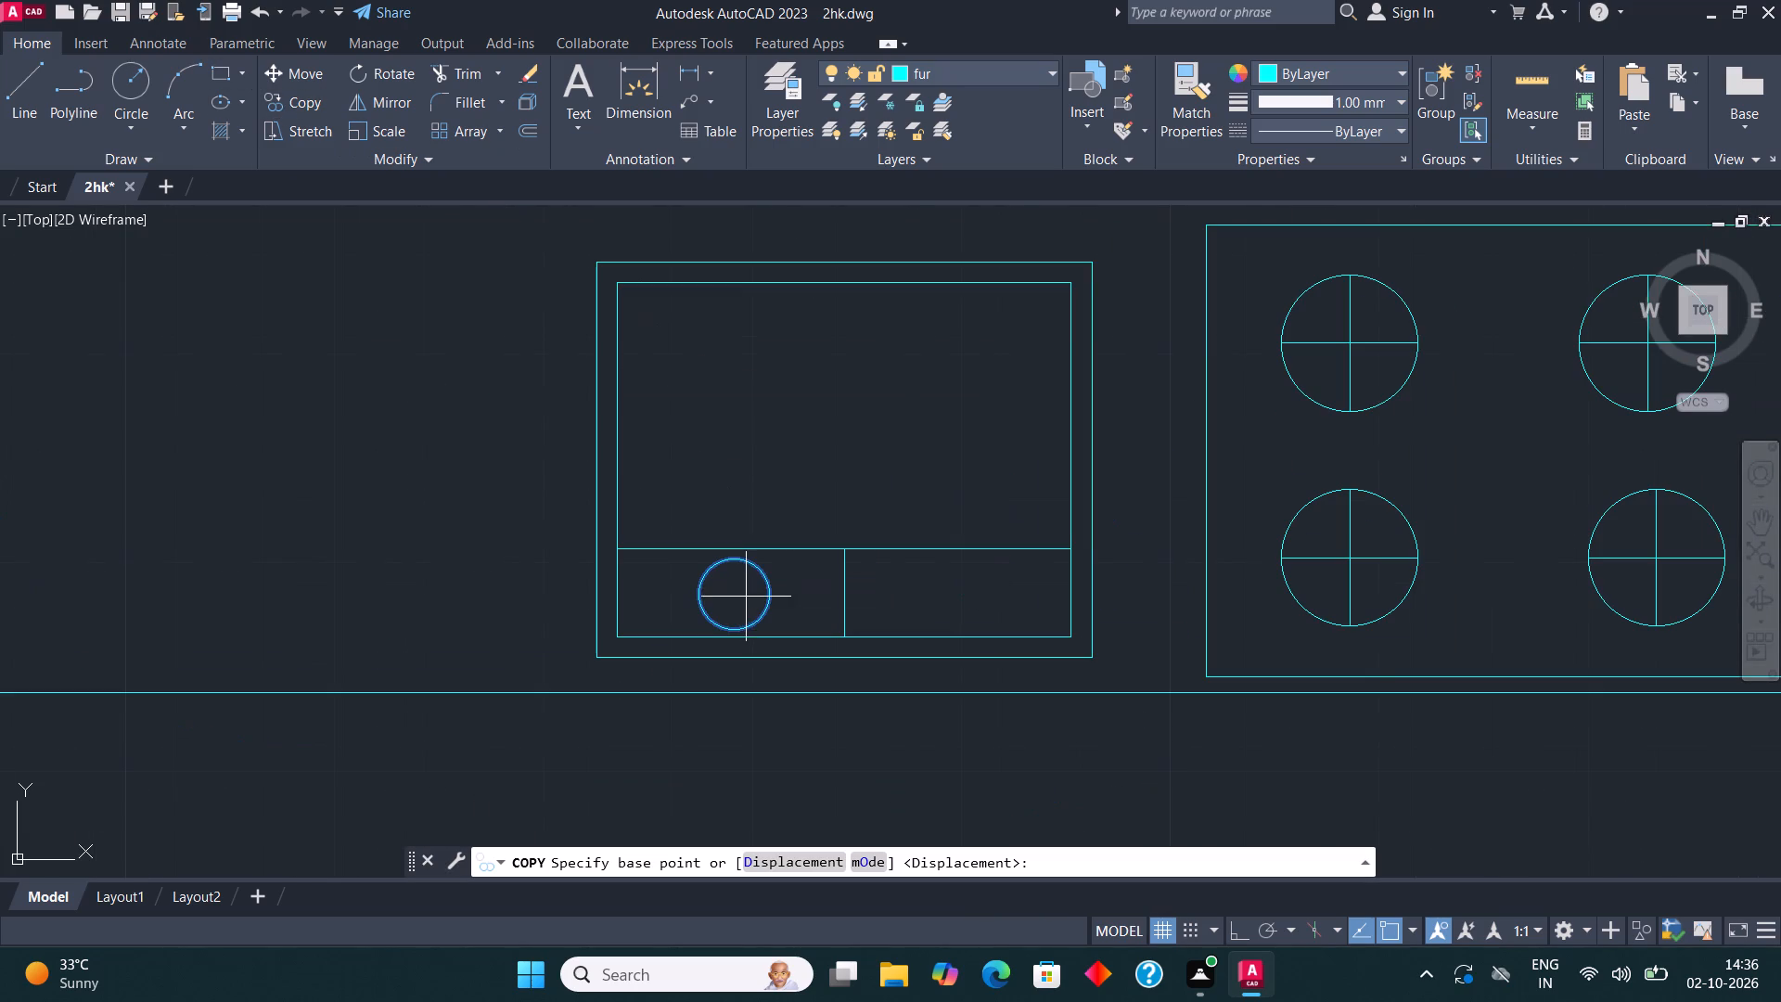
pyautogui.click(729, 591)
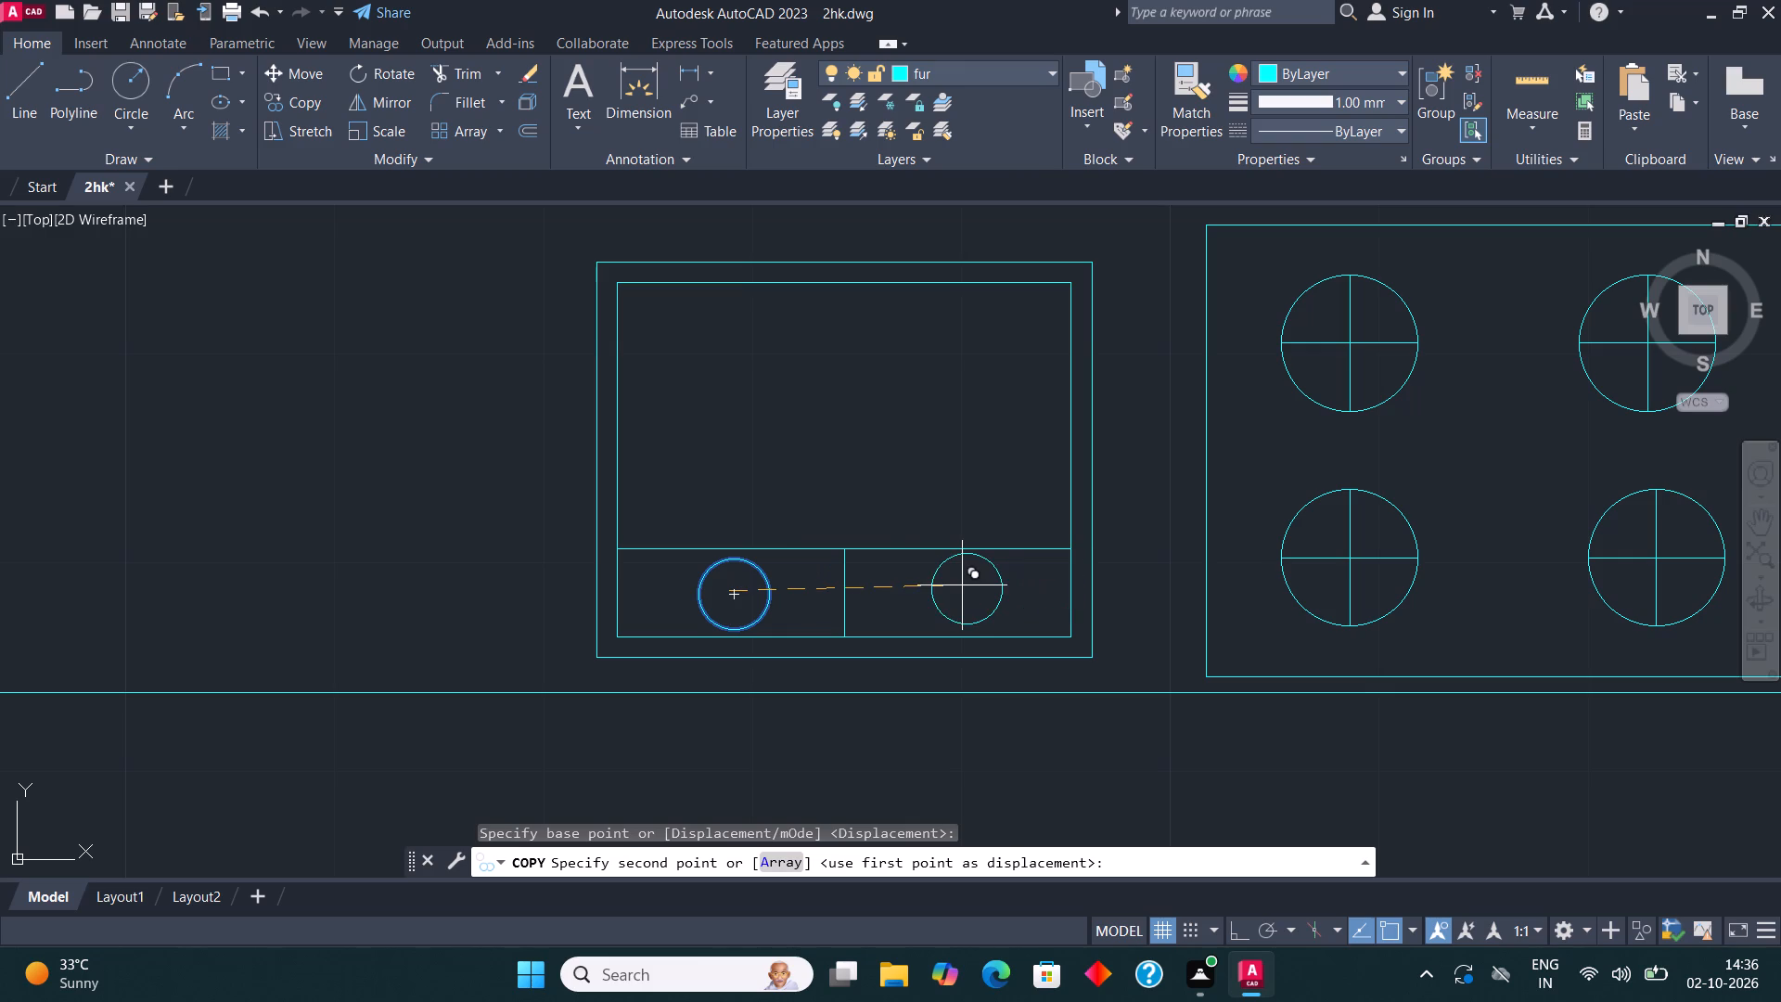
pyautogui.click(953, 592)
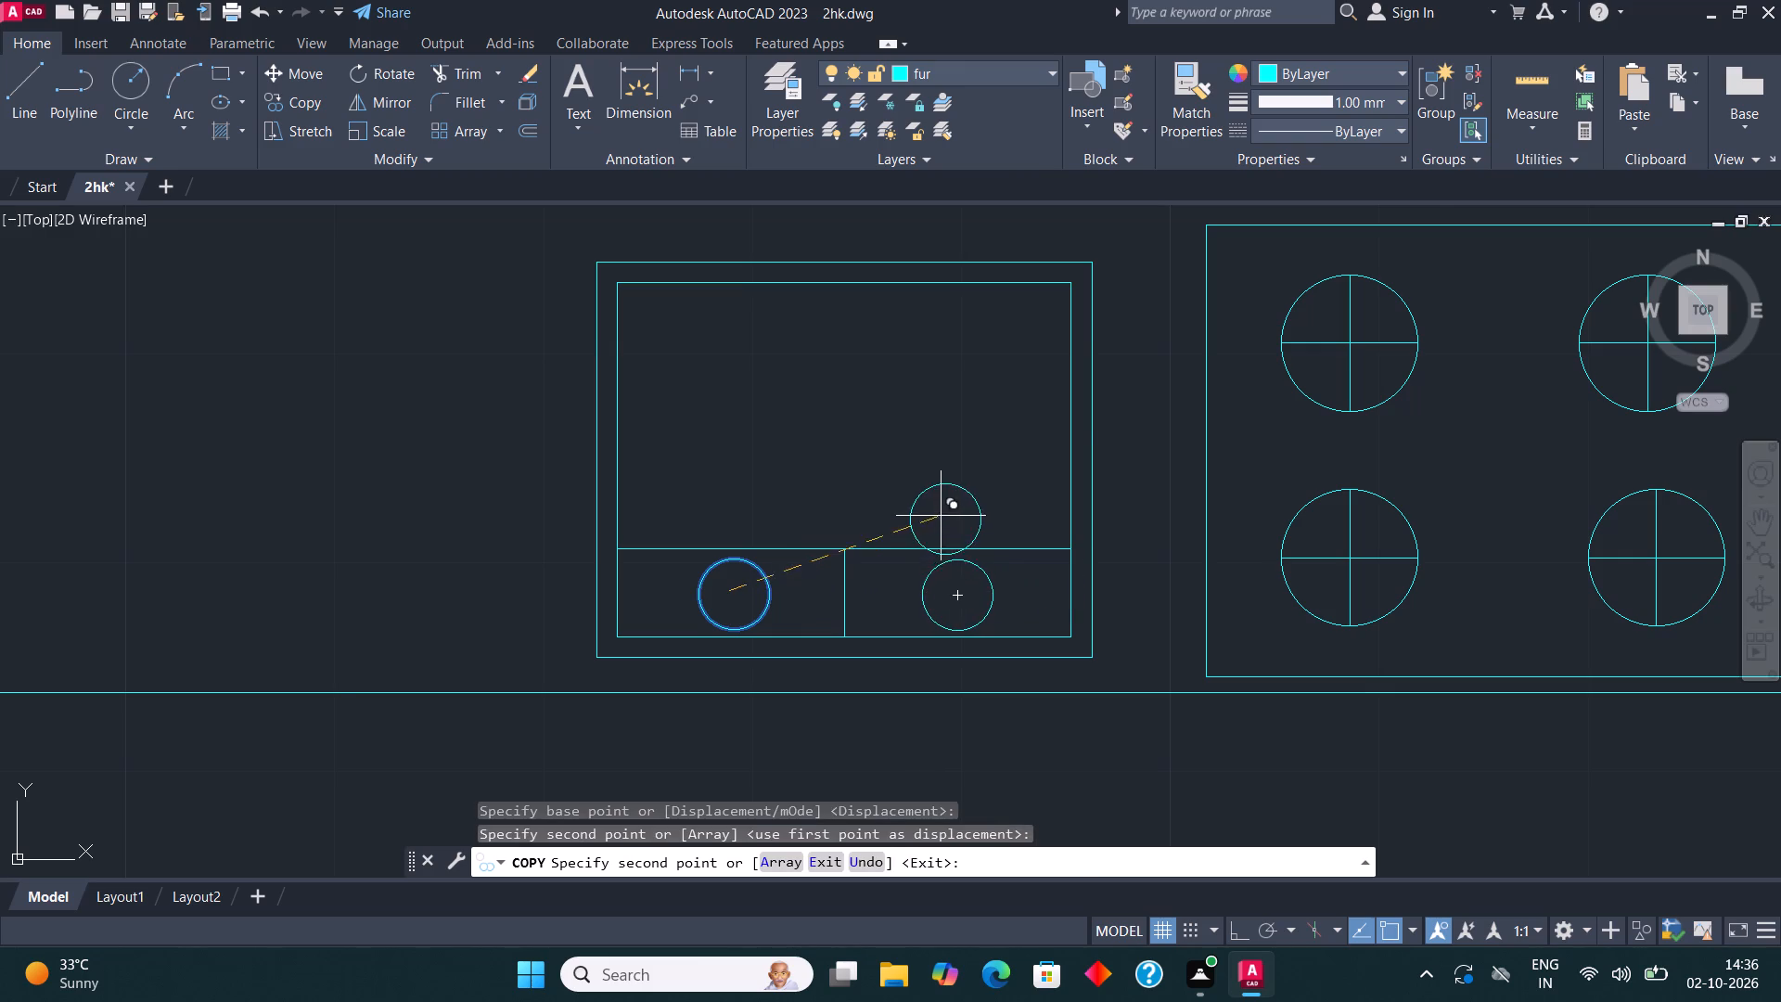
pyautogui.scroll(-2, 941, 516)
pyautogui.press('Escape')
# Draw a tiny drain circle in the sink basin, centered above the strip's dividing line.
pyautogui.moveTo(971, 572); pyautogui.dragTo(1021, 563, button='middle')
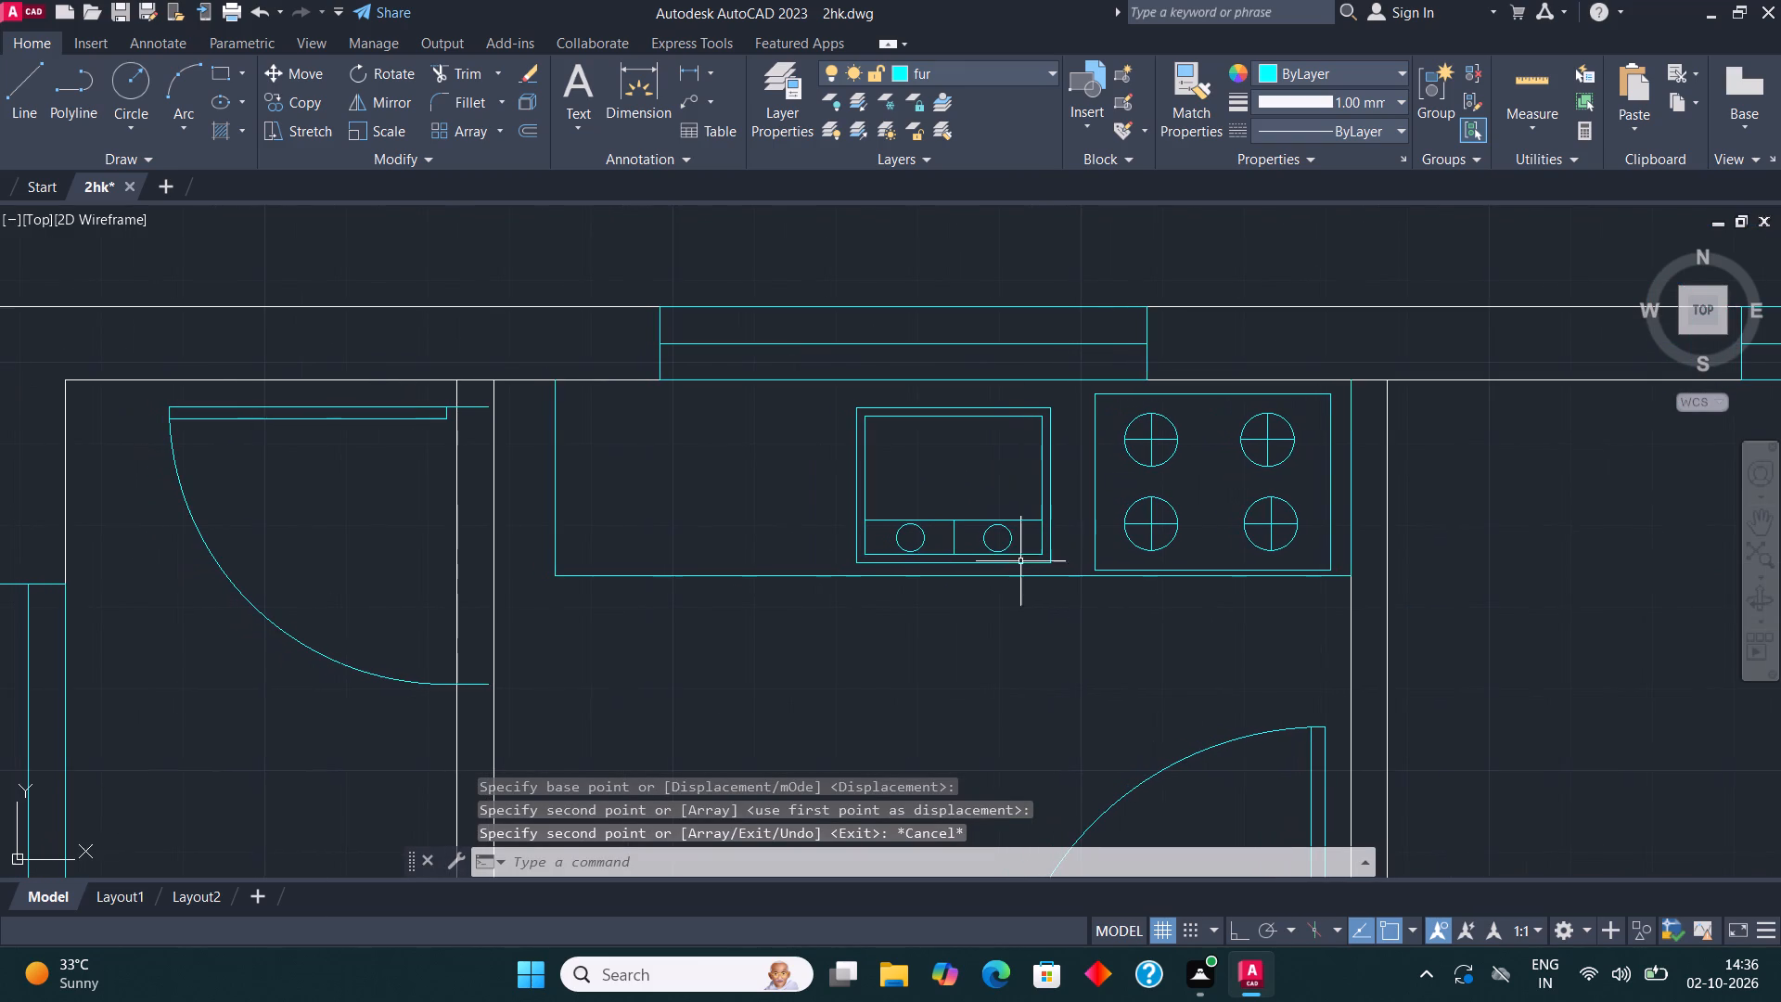
pyautogui.scroll(1, 1041, 491)
pyautogui.moveTo(985, 488); pyautogui.dragTo(991, 522, button='middle')
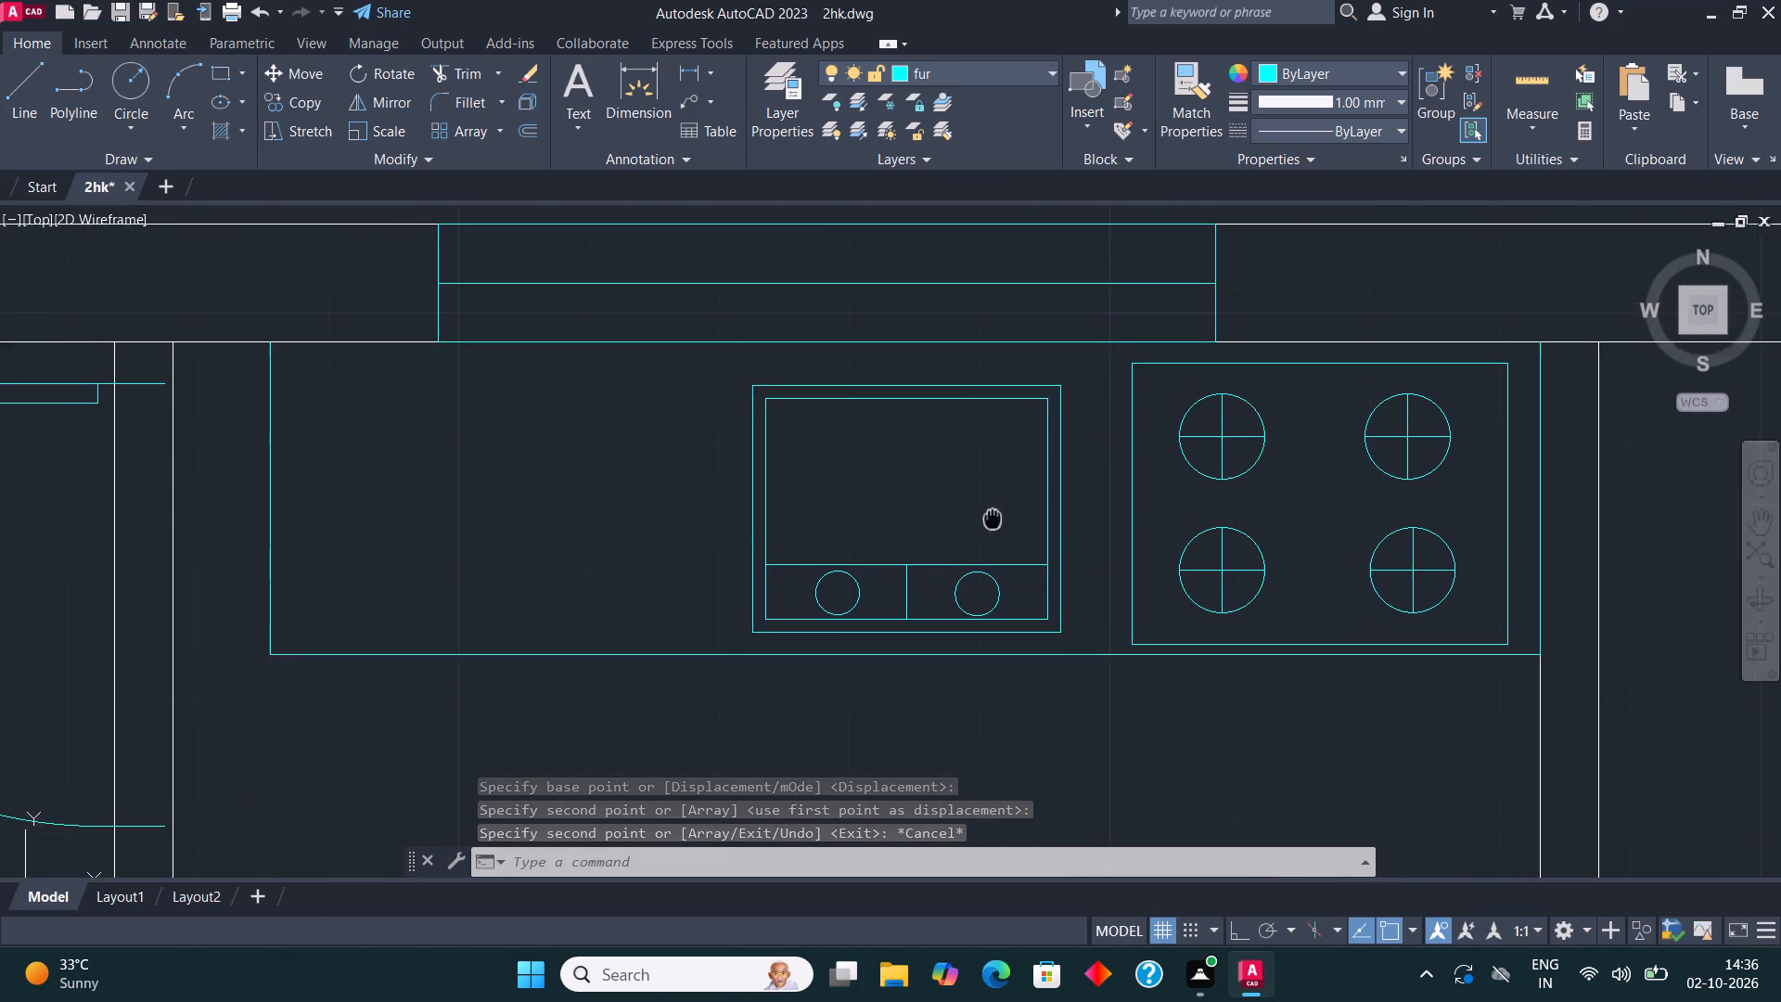
pyautogui.moveTo(991, 522); pyautogui.dragTo(974, 532, button='middle')
pyautogui.click(123, 82)
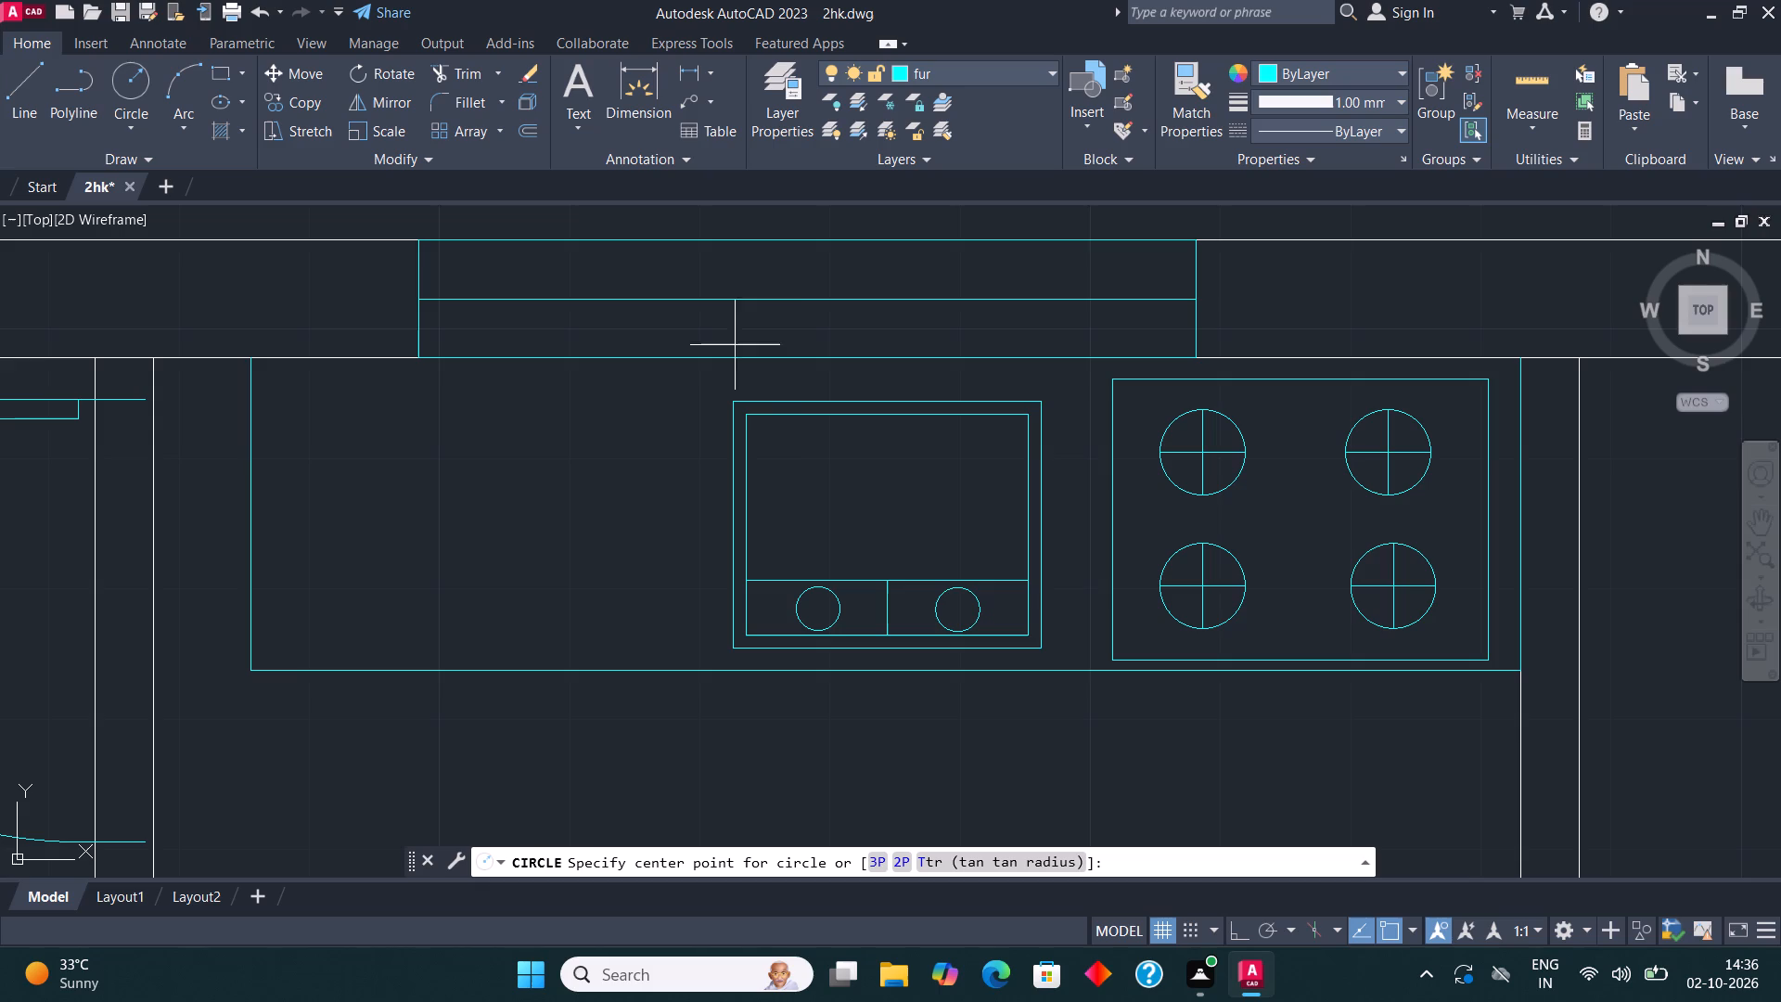
pyautogui.click(891, 522)
pyautogui.click(895, 525)
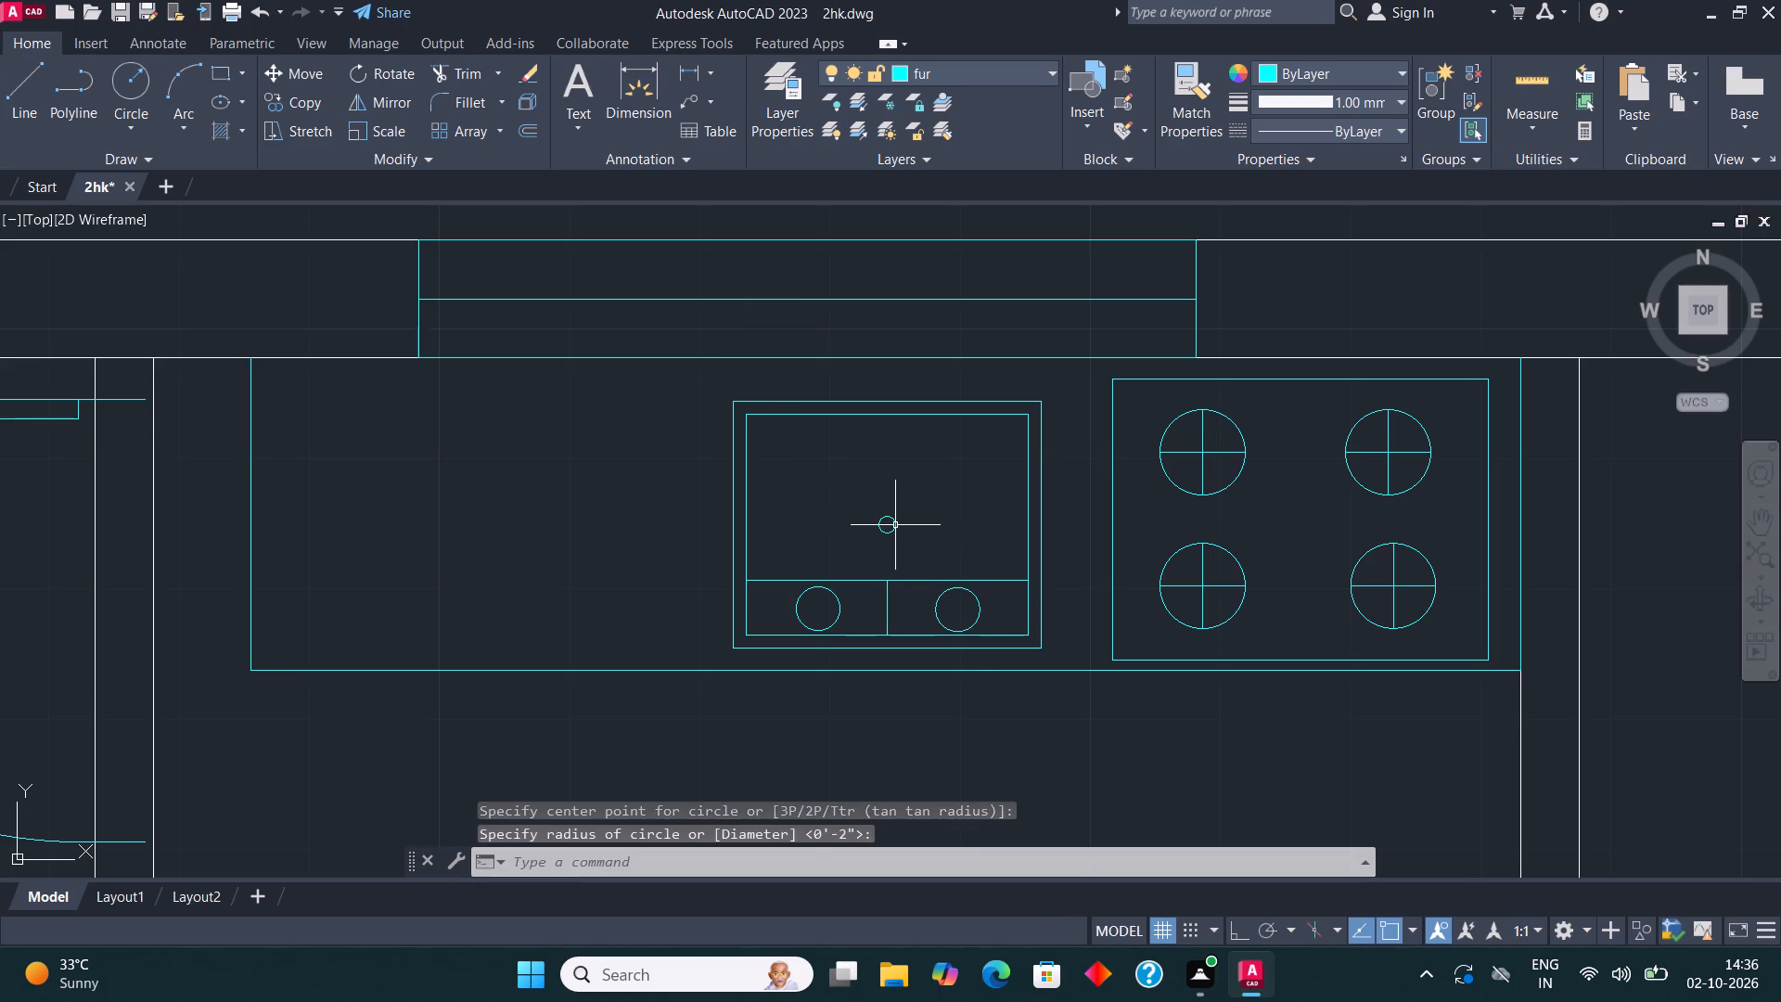
# Draw a rectangle in the northeast room from the window's west end on the north wall, about window-wide and extending south.
pyautogui.scroll(-2, 906, 403)
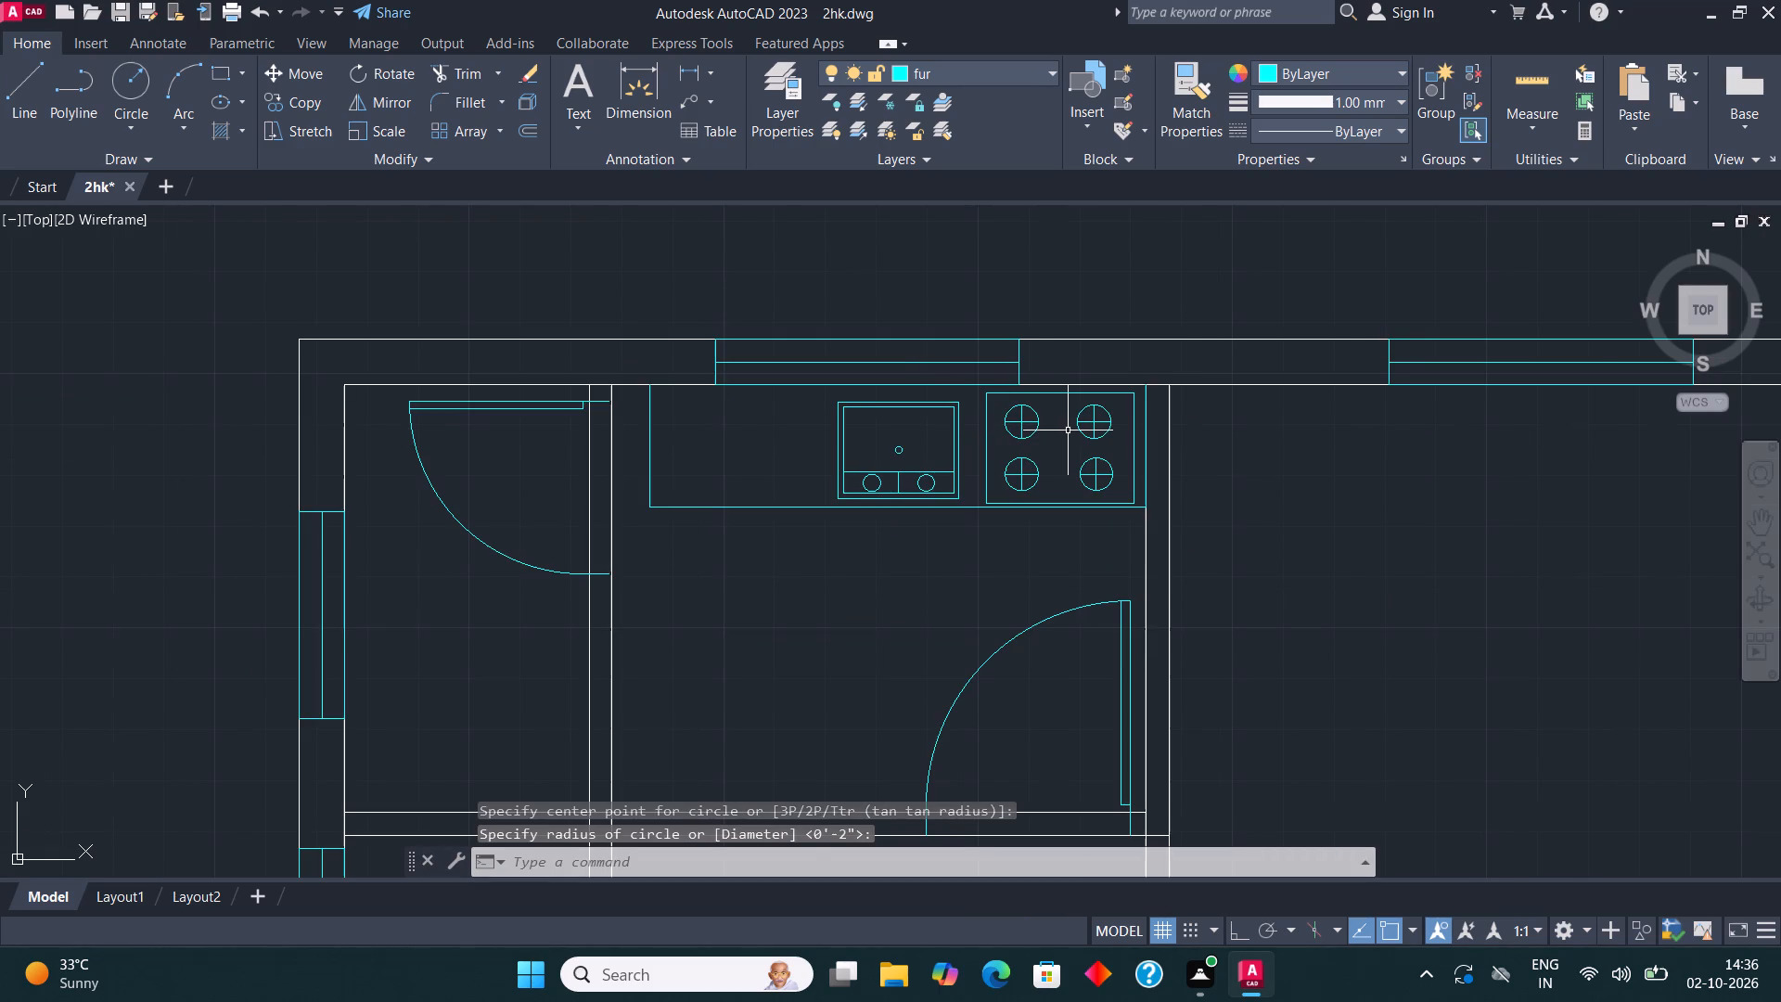
pyautogui.scroll(-1, 990, 469)
pyautogui.moveTo(1170, 559); pyautogui.dragTo(842, 572, button='middle')
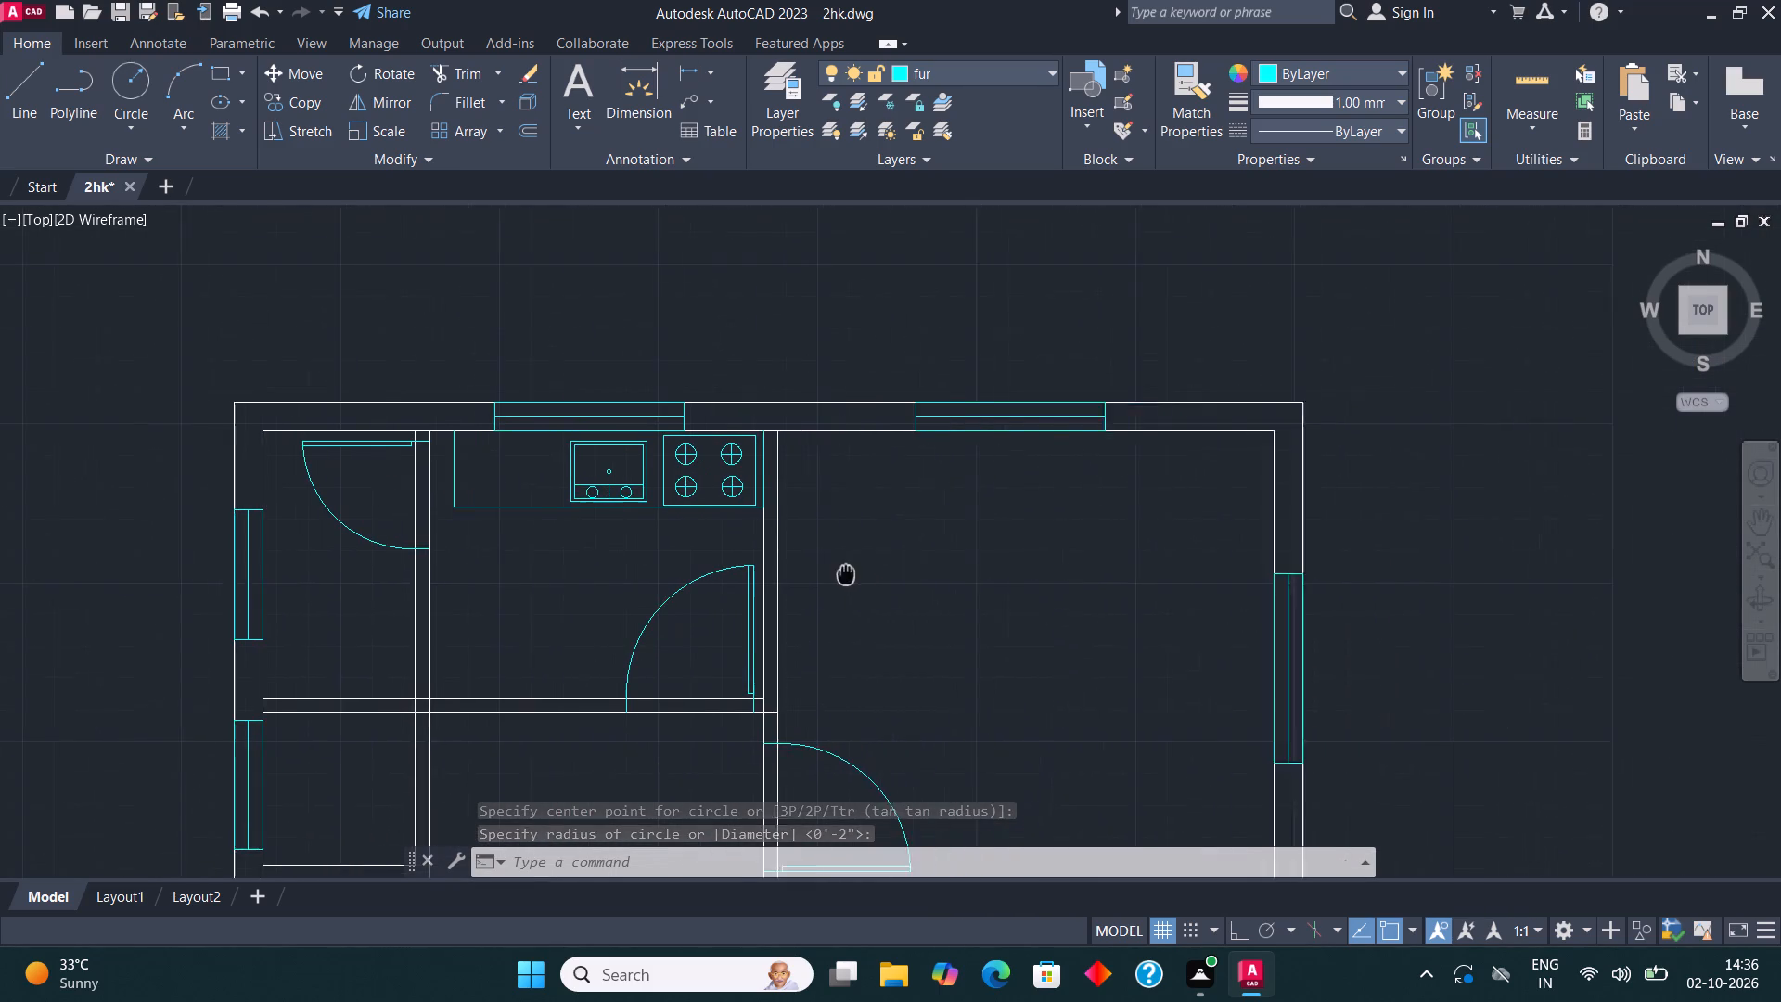
pyautogui.moveTo(842, 572); pyautogui.dragTo(832, 570, button='middle')
pyautogui.click(221, 74)
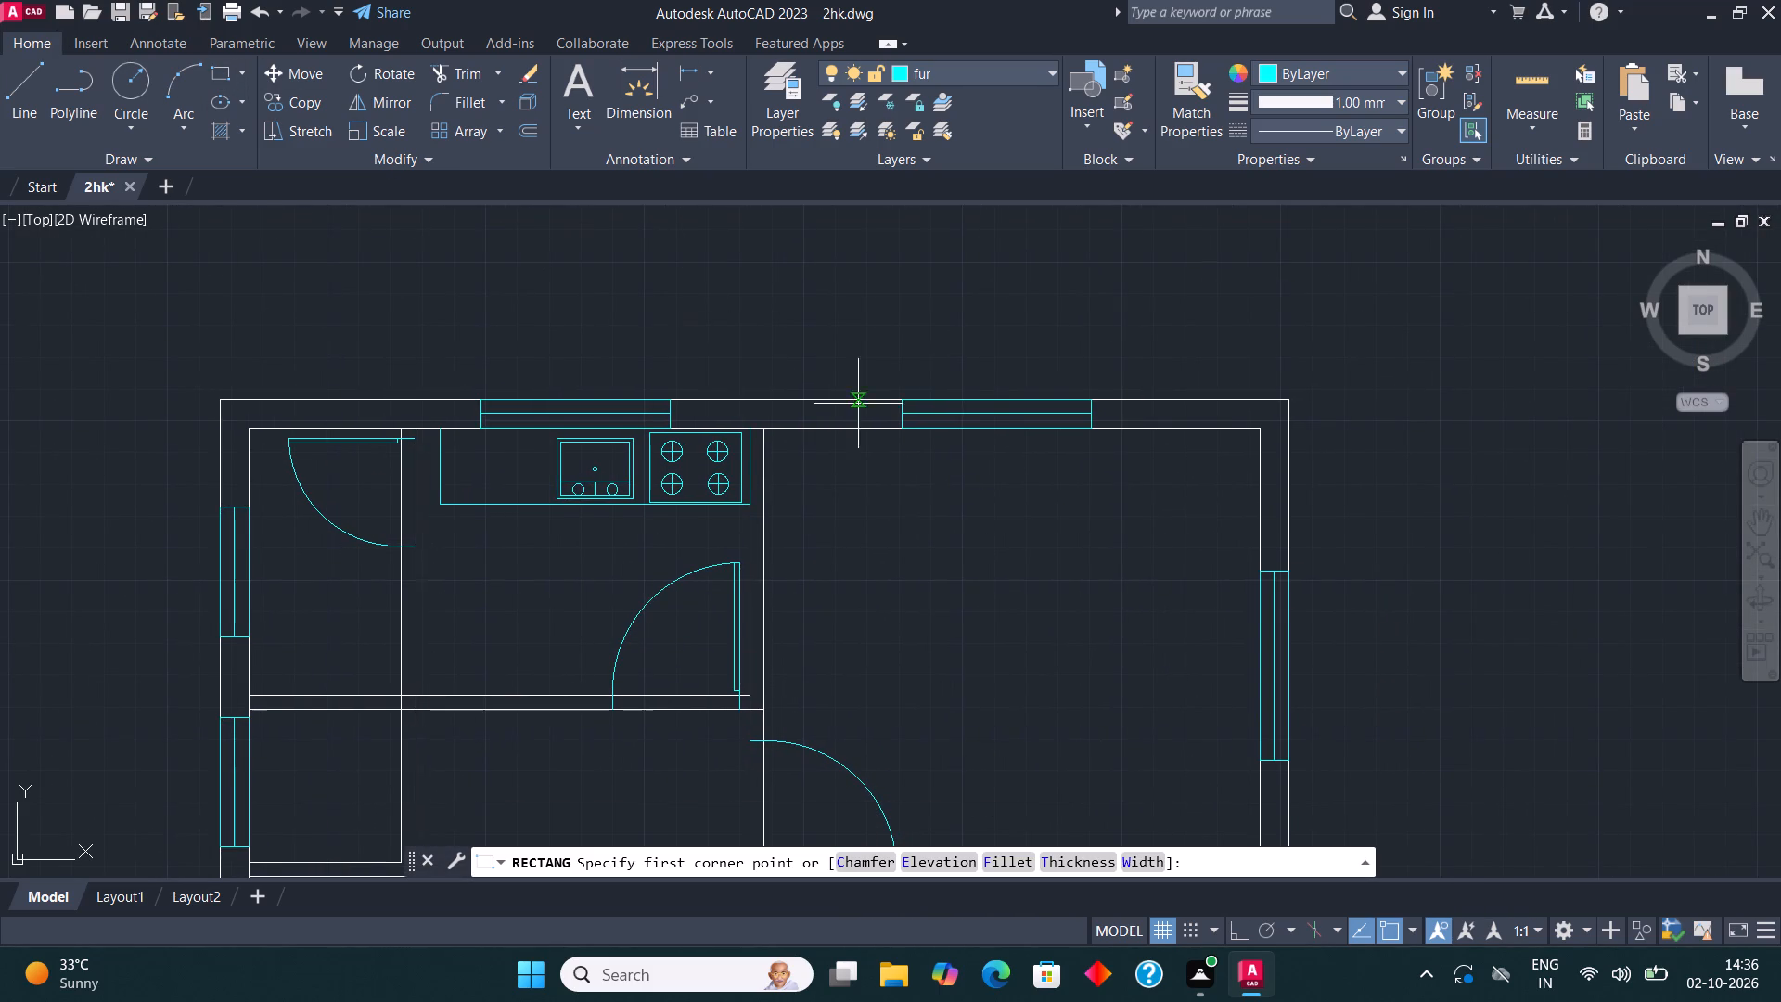
pyautogui.scroll(1, 1030, 485)
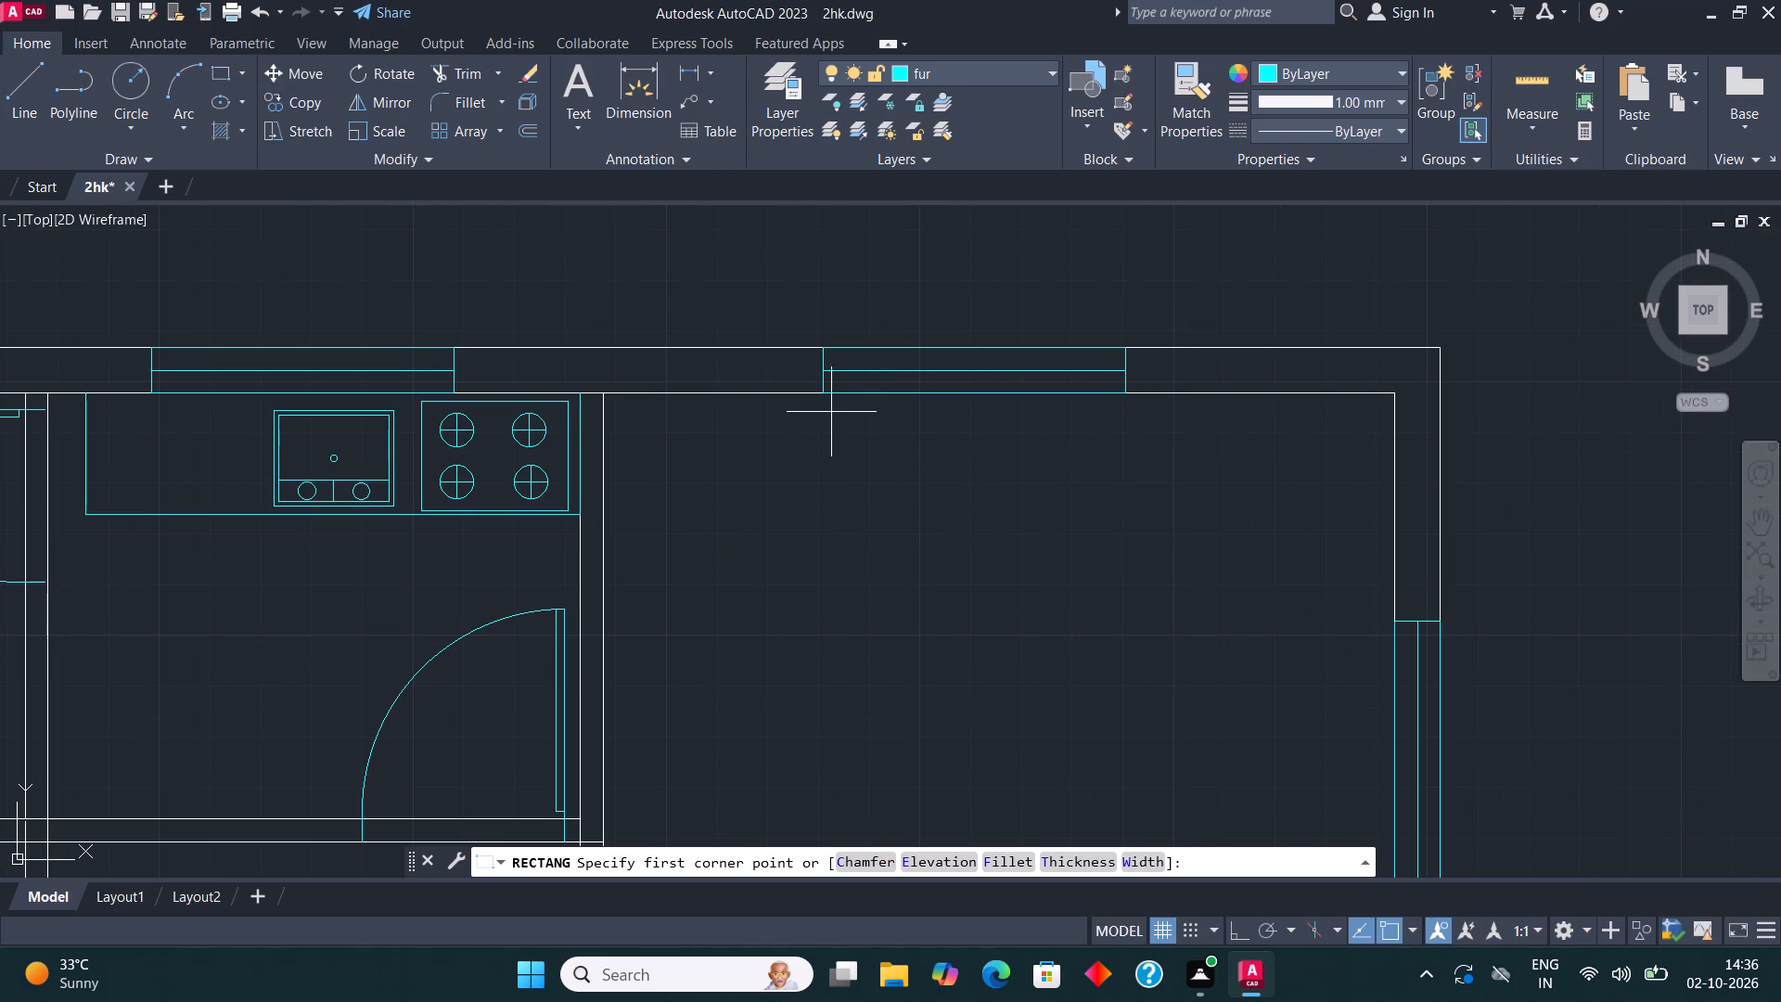
pyautogui.click(820, 396)
pyautogui.scroll(-2, 1140, 686)
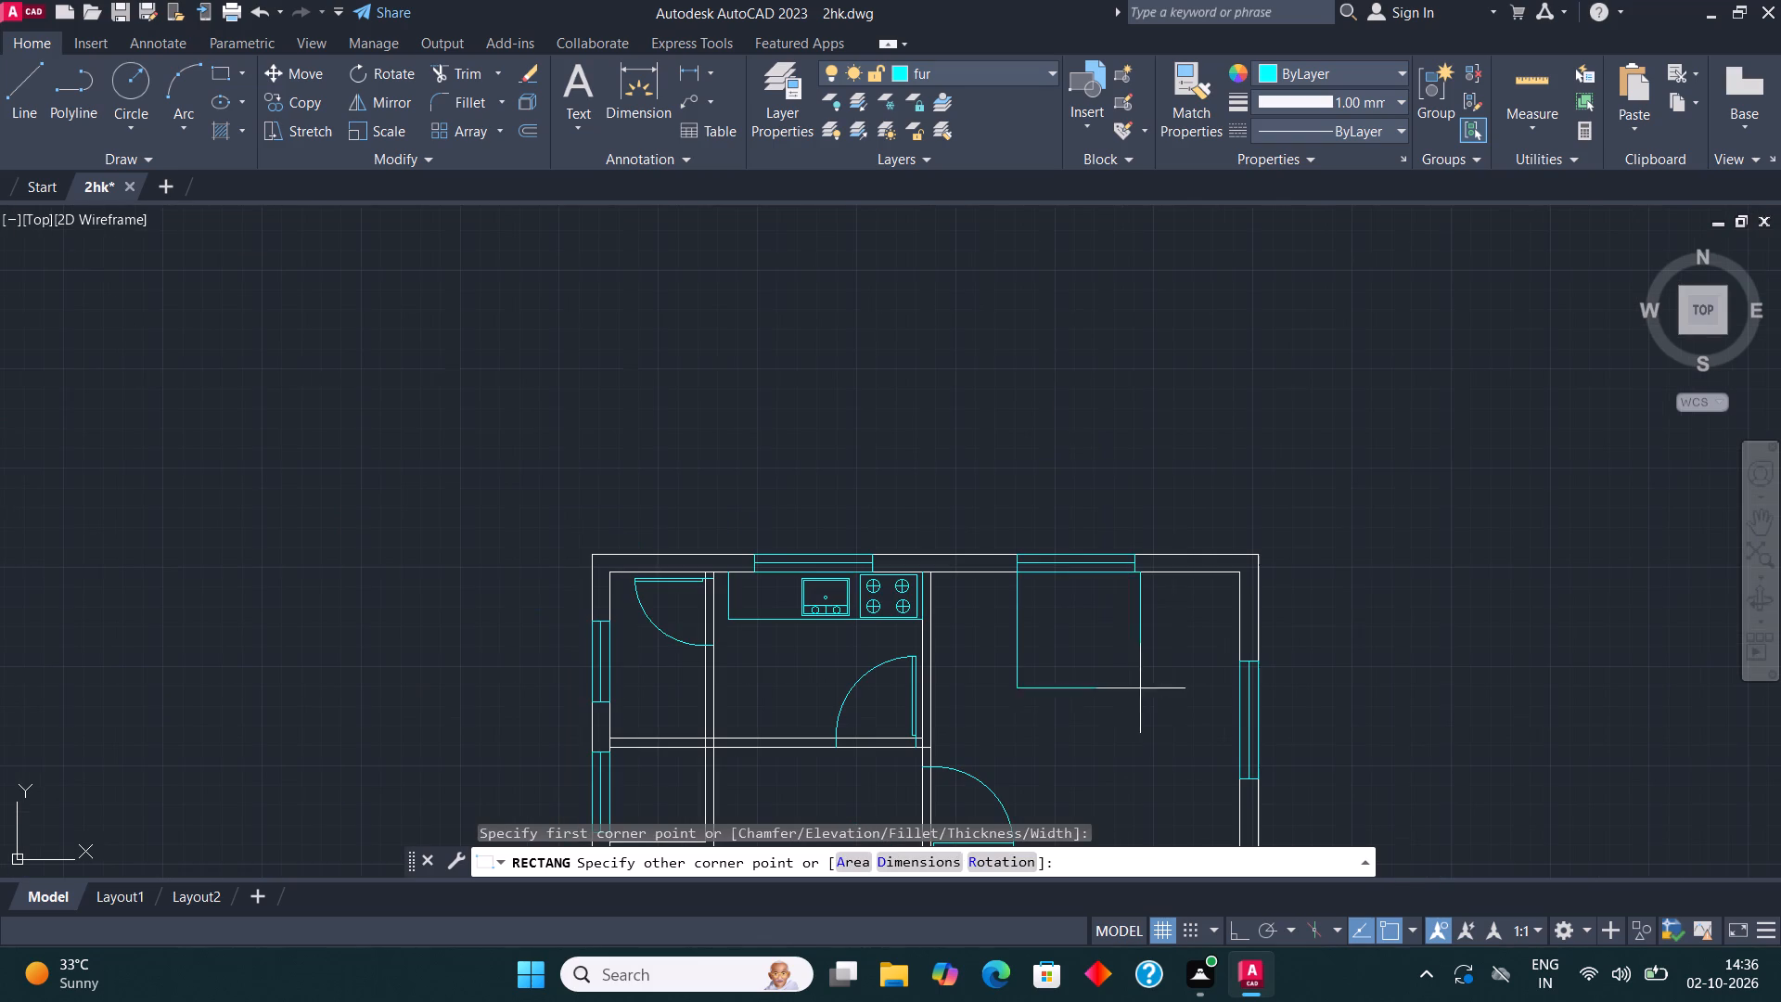
pyautogui.click(1136, 716)
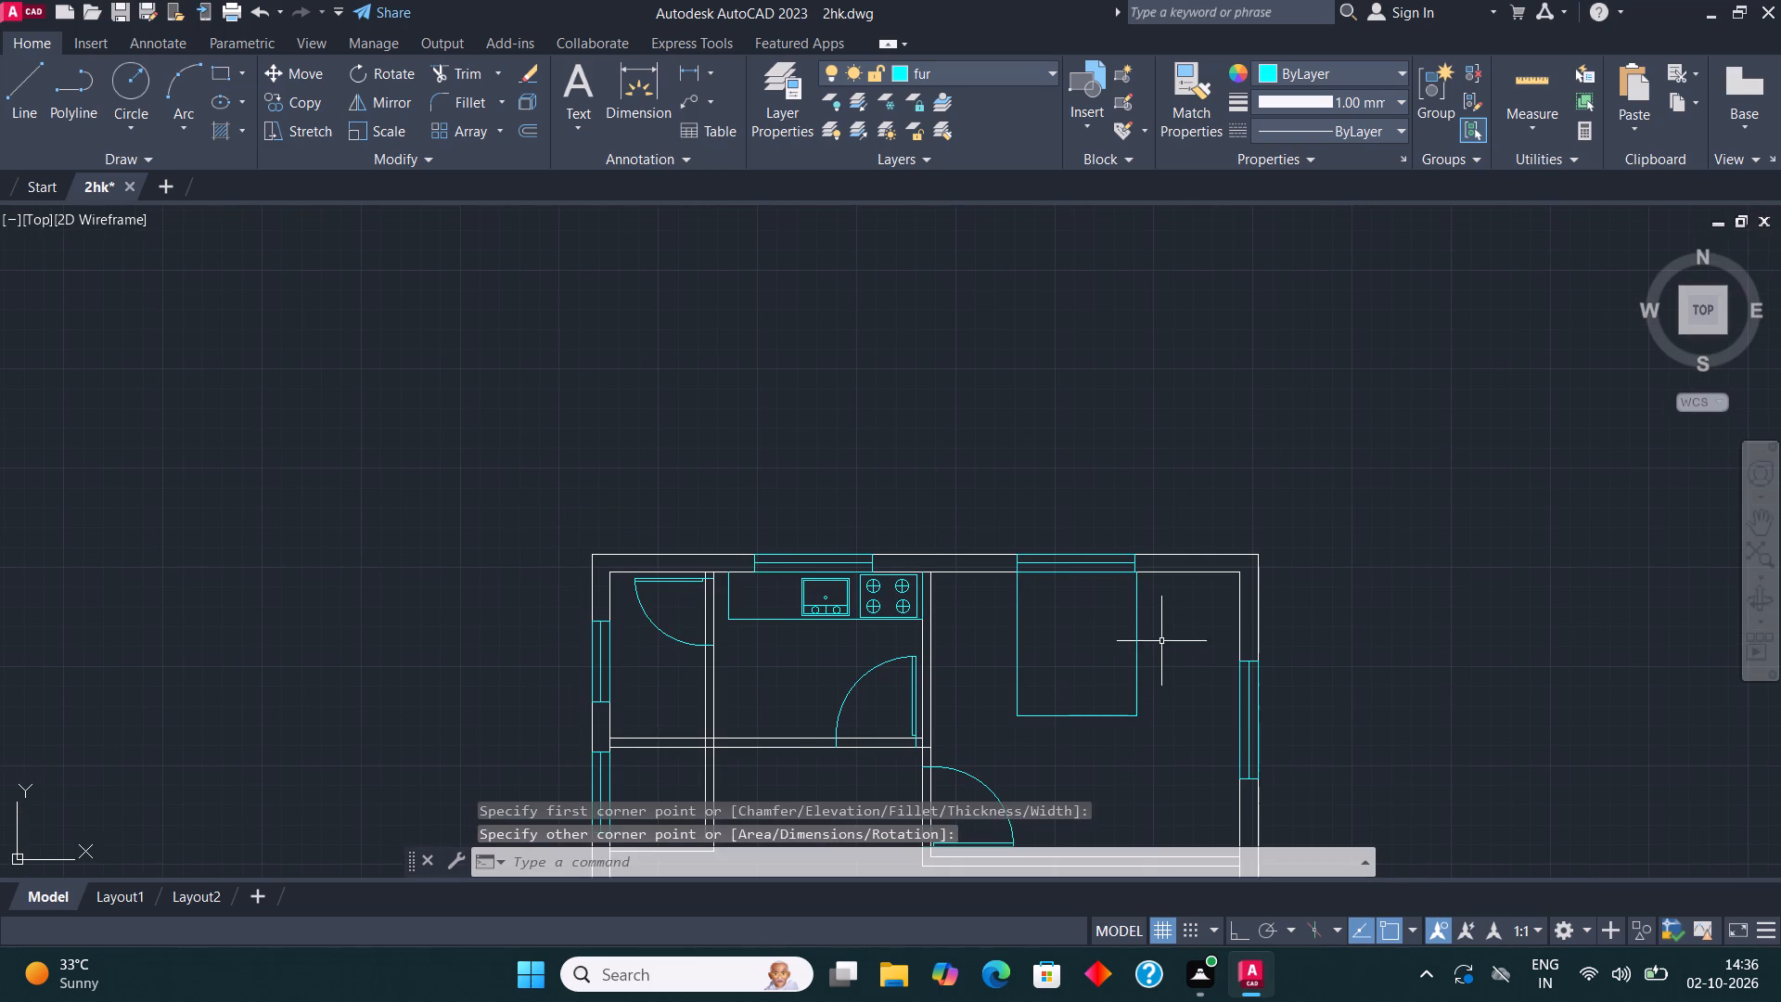
# Draw a circle of about 9" radius in the northeast room's corner area, just east of the large furniture rectangle.
pyautogui.moveTo(1151, 640); pyautogui.dragTo(1042, 621, button='middle')
pyautogui.scroll(1, 1028, 594)
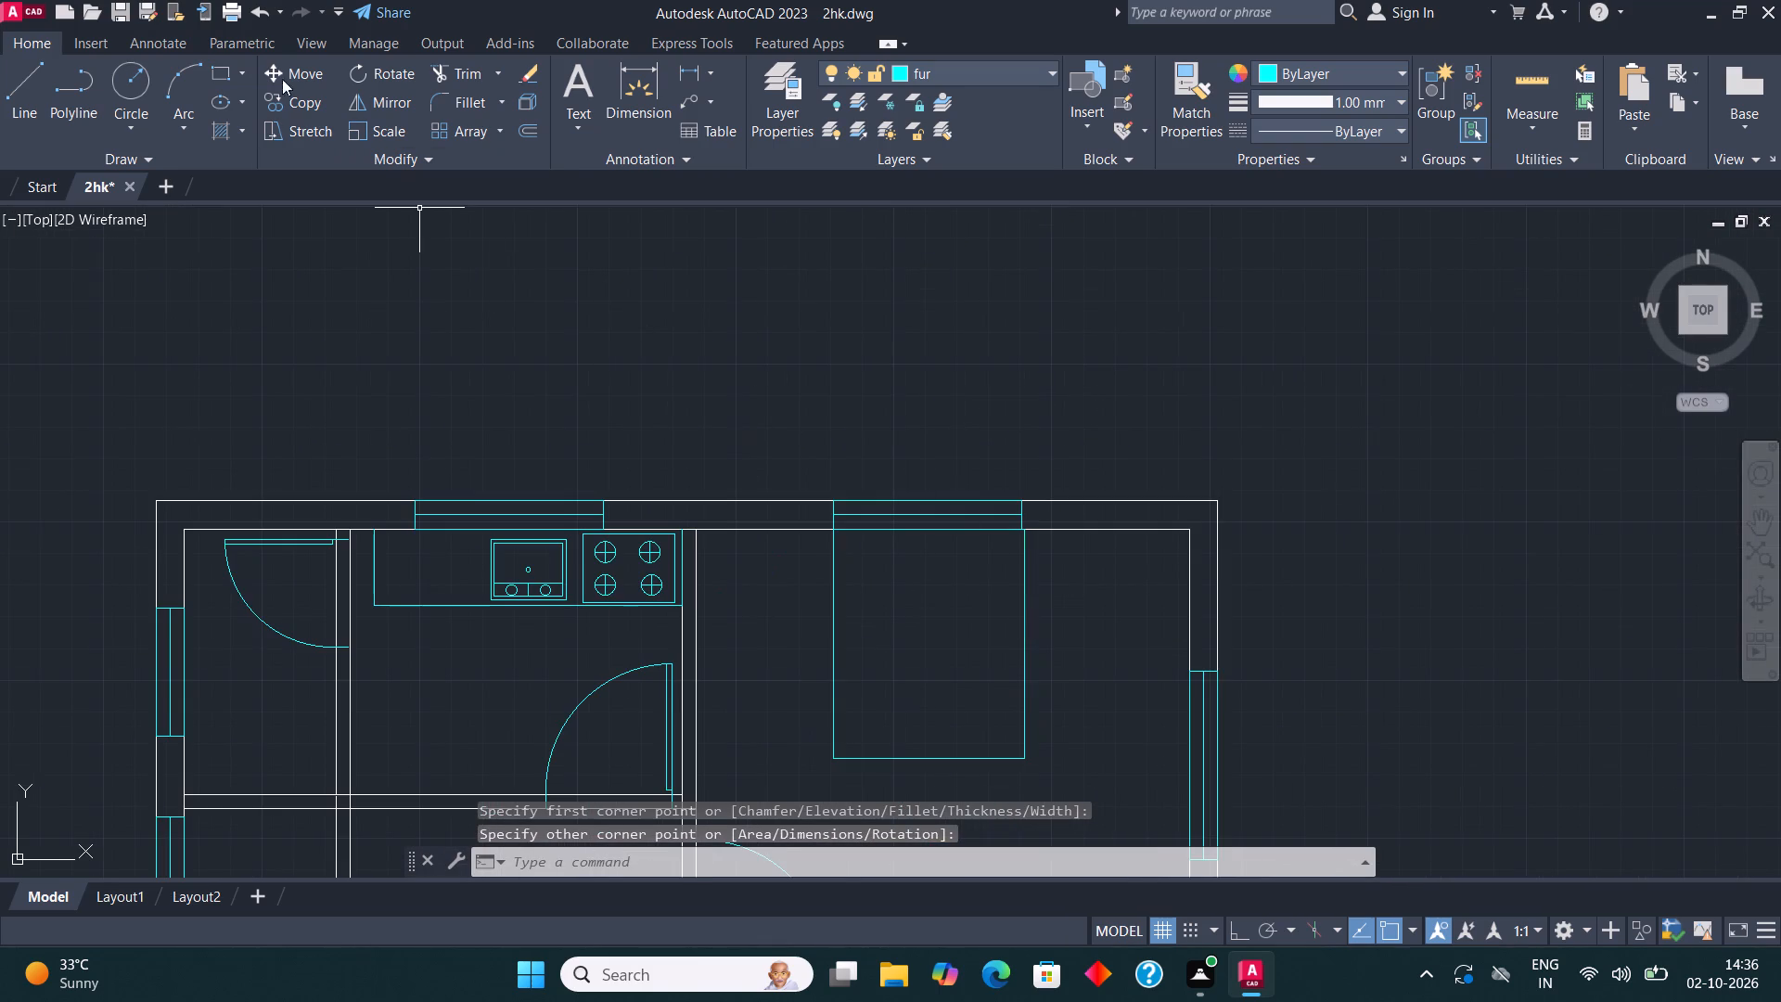
pyautogui.click(148, 80)
pyautogui.scroll(2, 1049, 561)
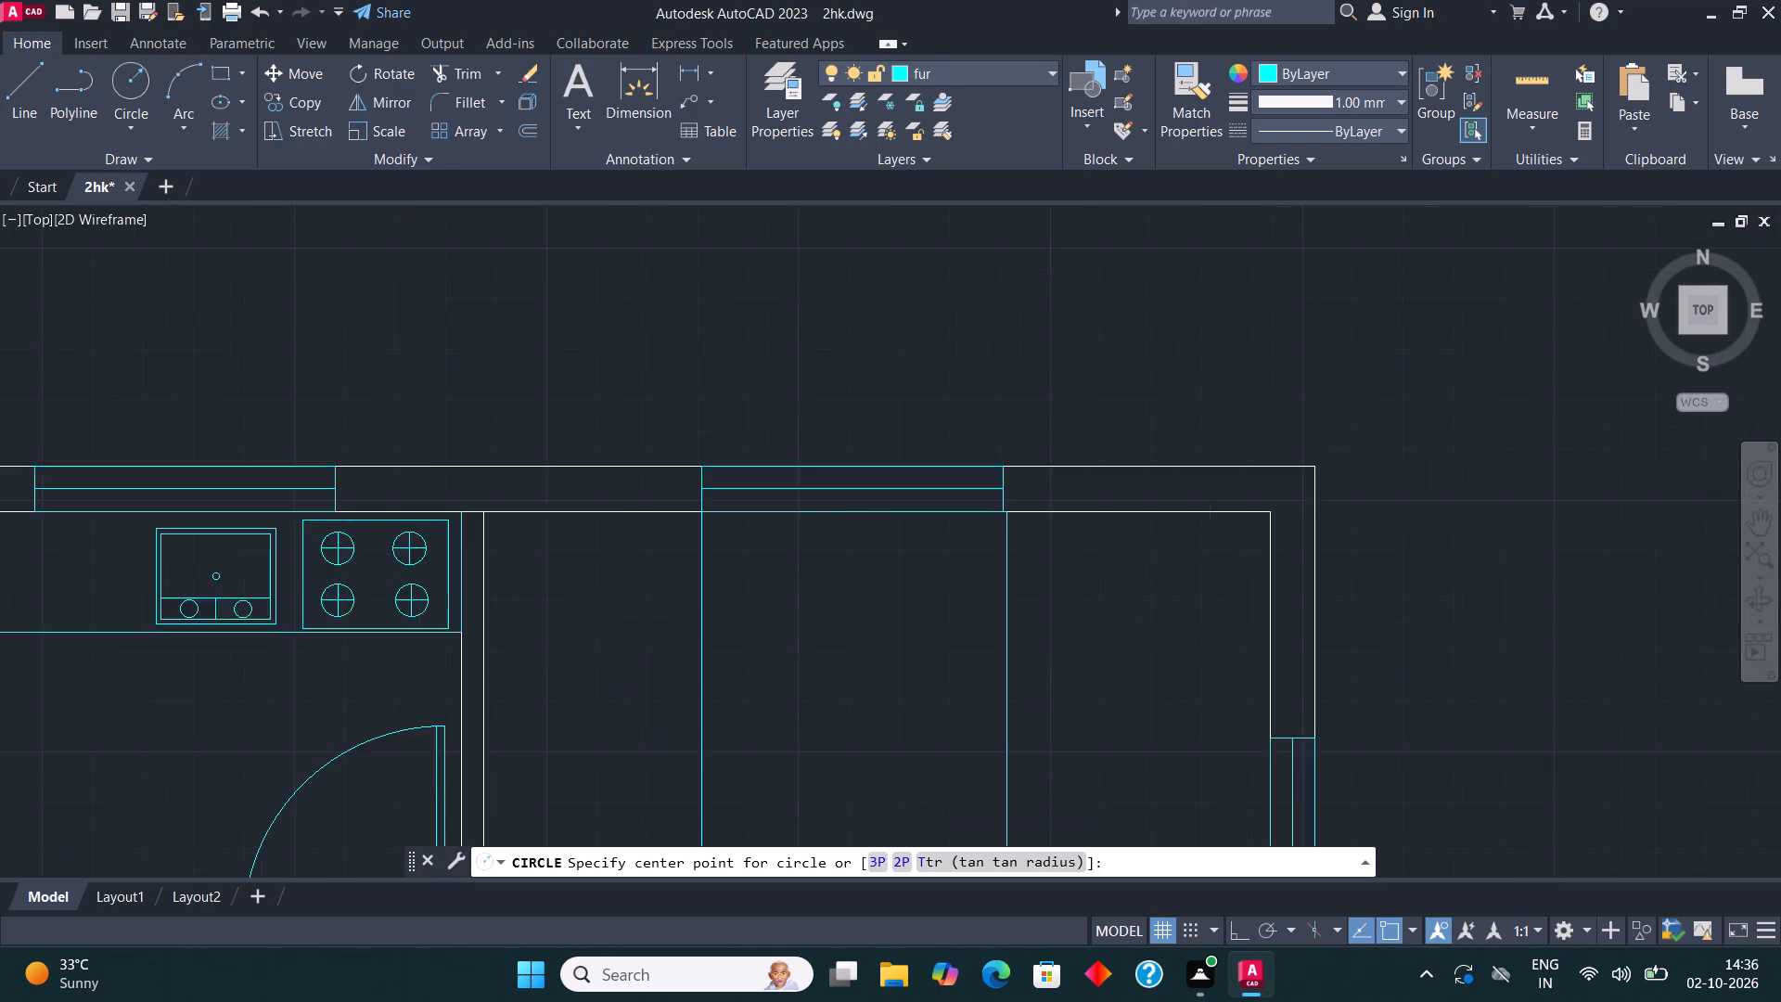
pyautogui.scroll(1, 1049, 561)
pyautogui.click(1113, 596)
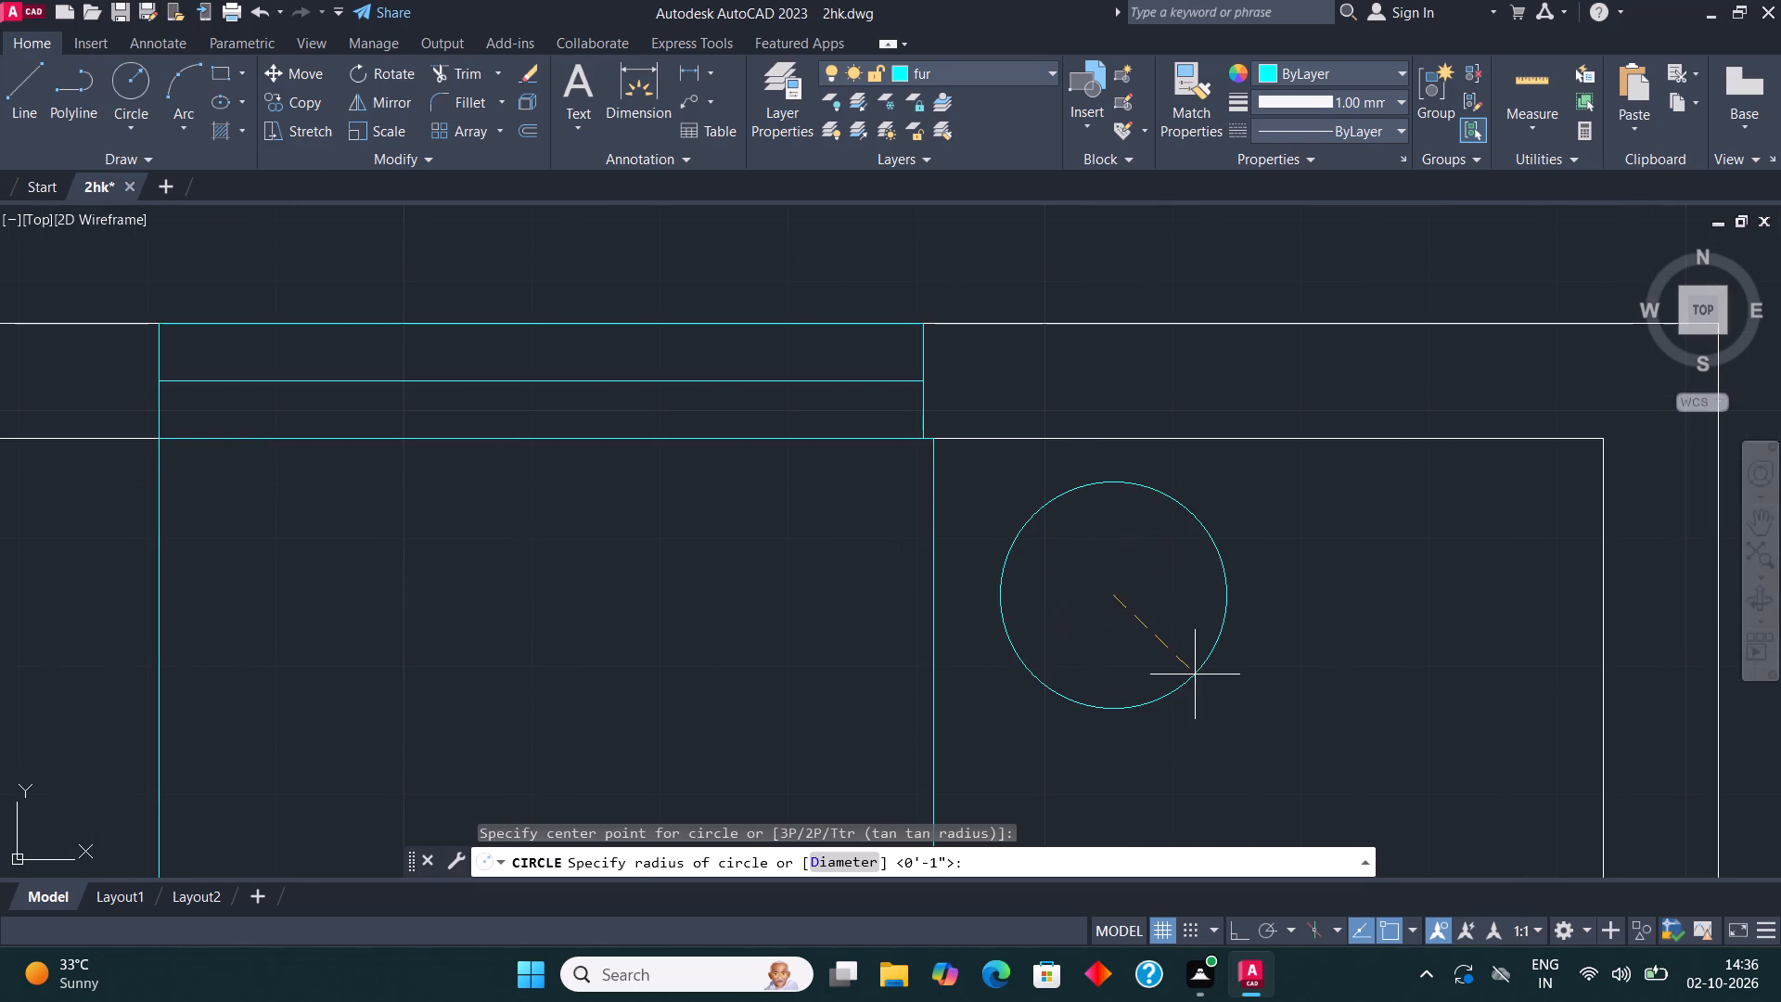
pyautogui.click(1195, 674)
pyautogui.scroll(-3, 1111, 432)
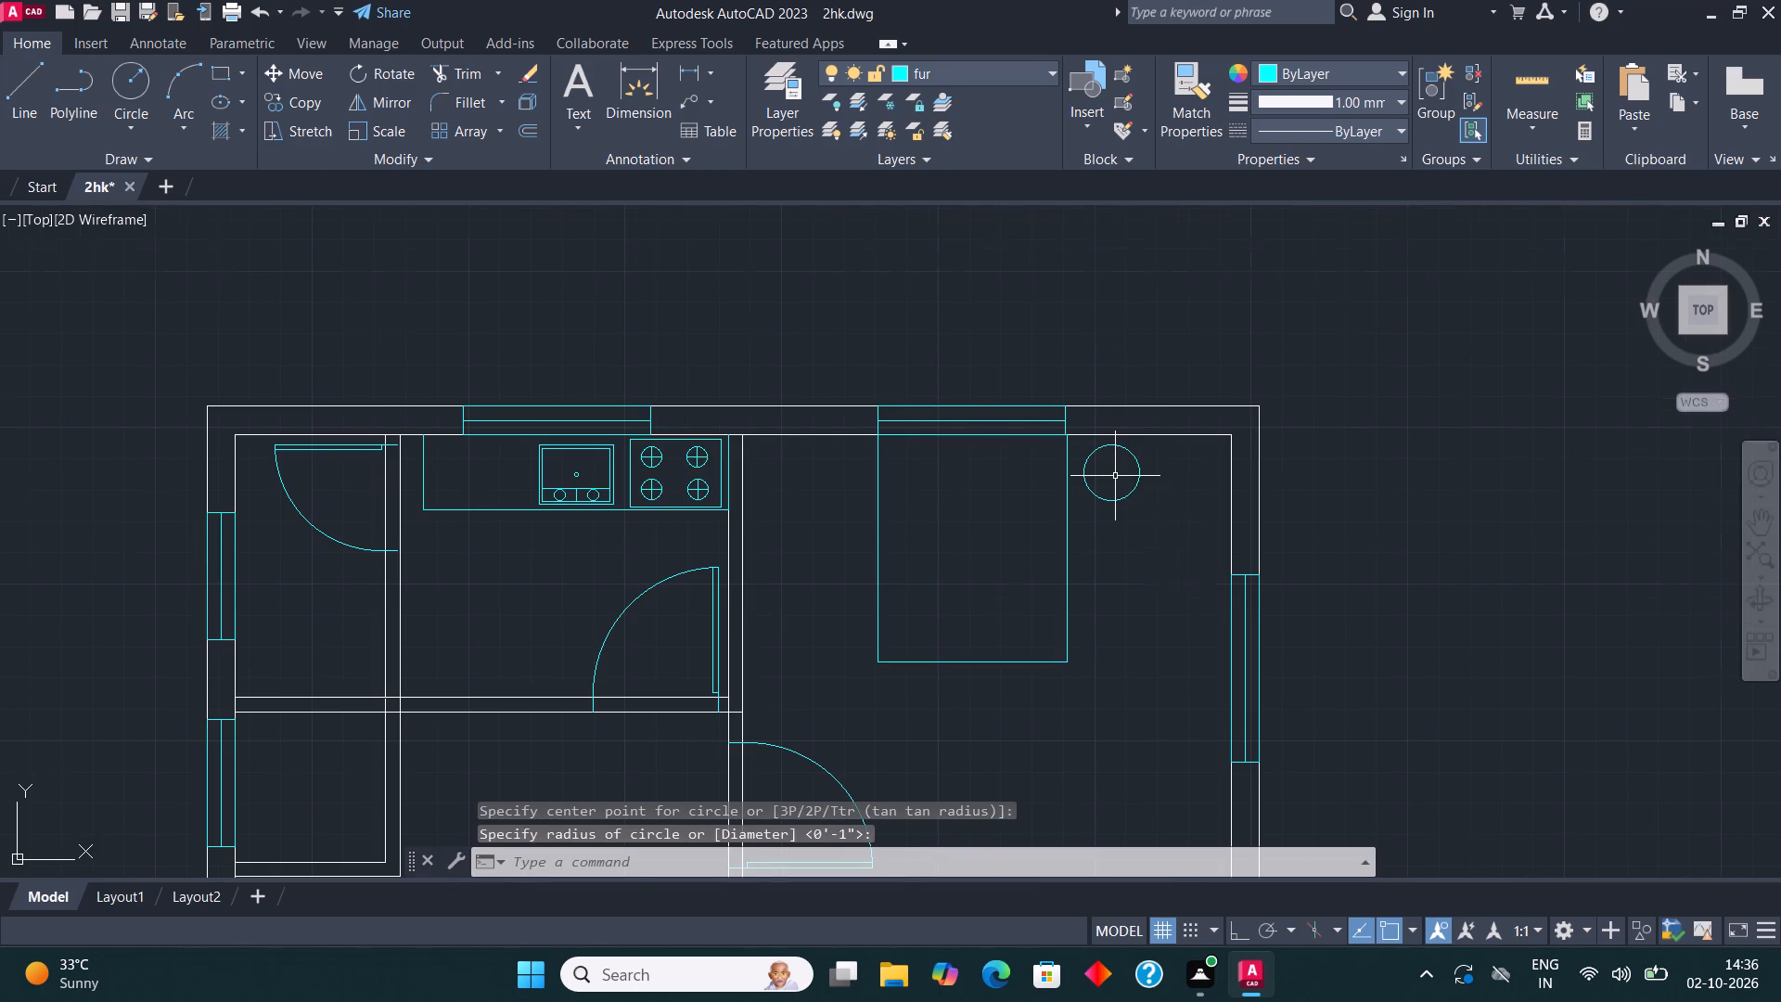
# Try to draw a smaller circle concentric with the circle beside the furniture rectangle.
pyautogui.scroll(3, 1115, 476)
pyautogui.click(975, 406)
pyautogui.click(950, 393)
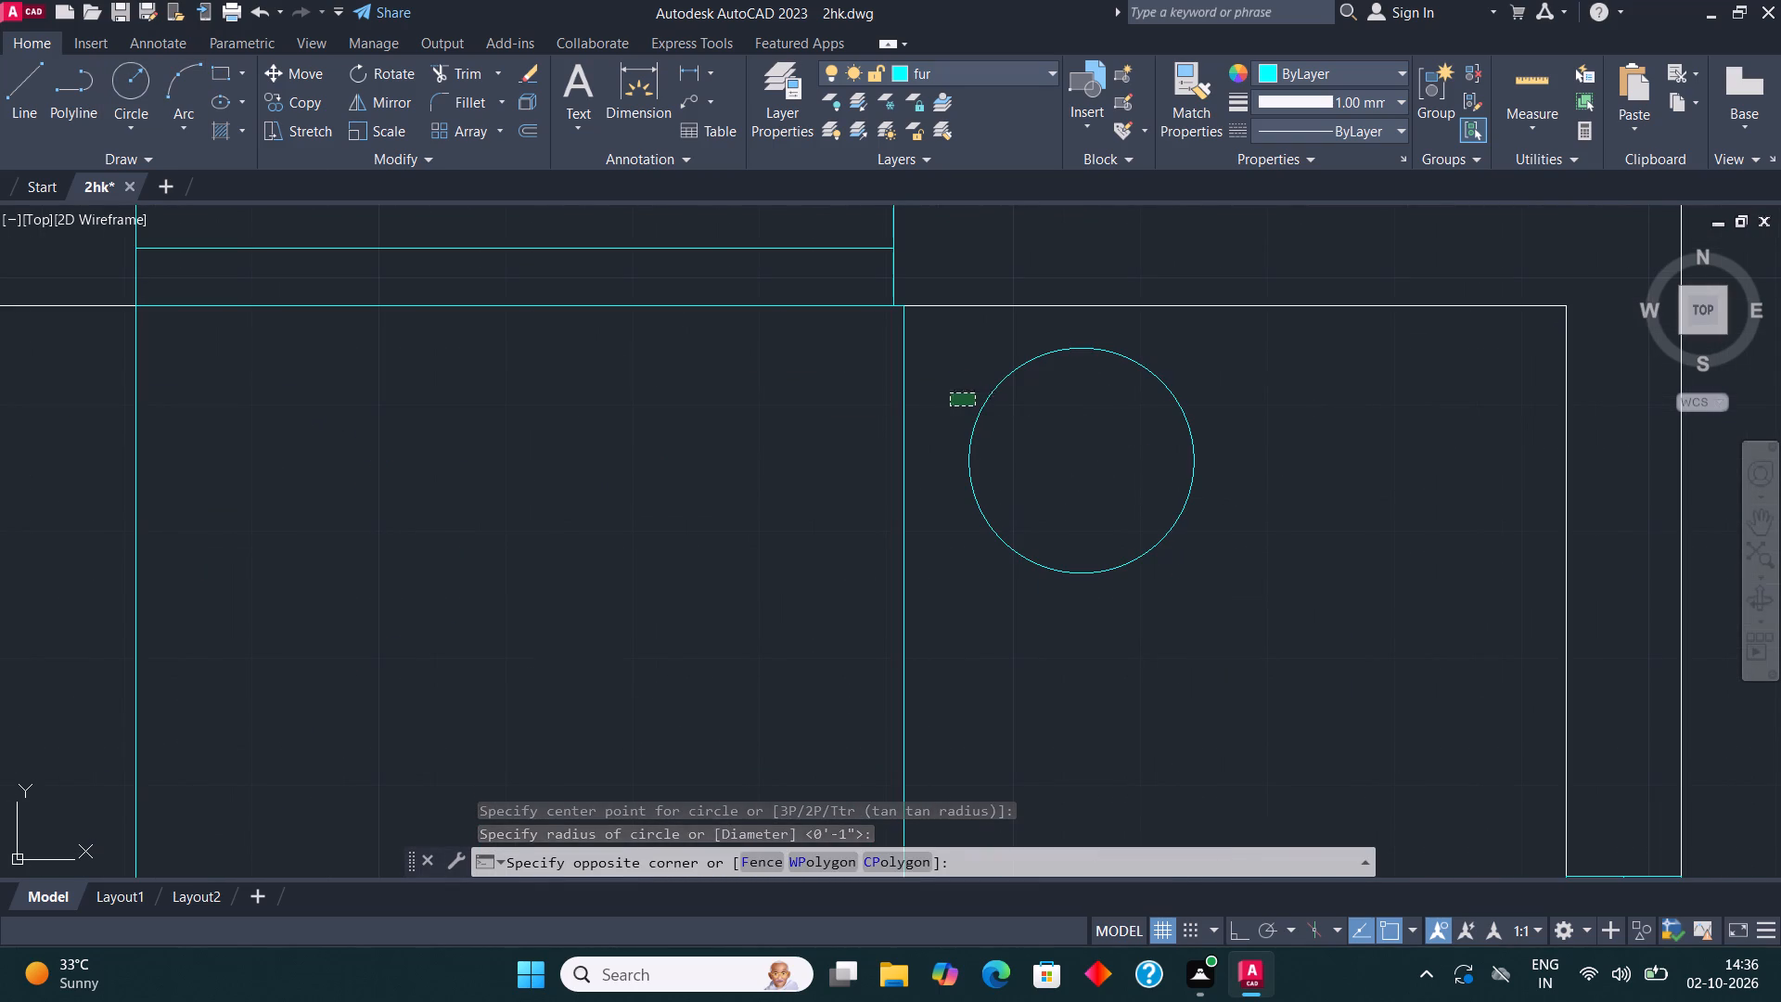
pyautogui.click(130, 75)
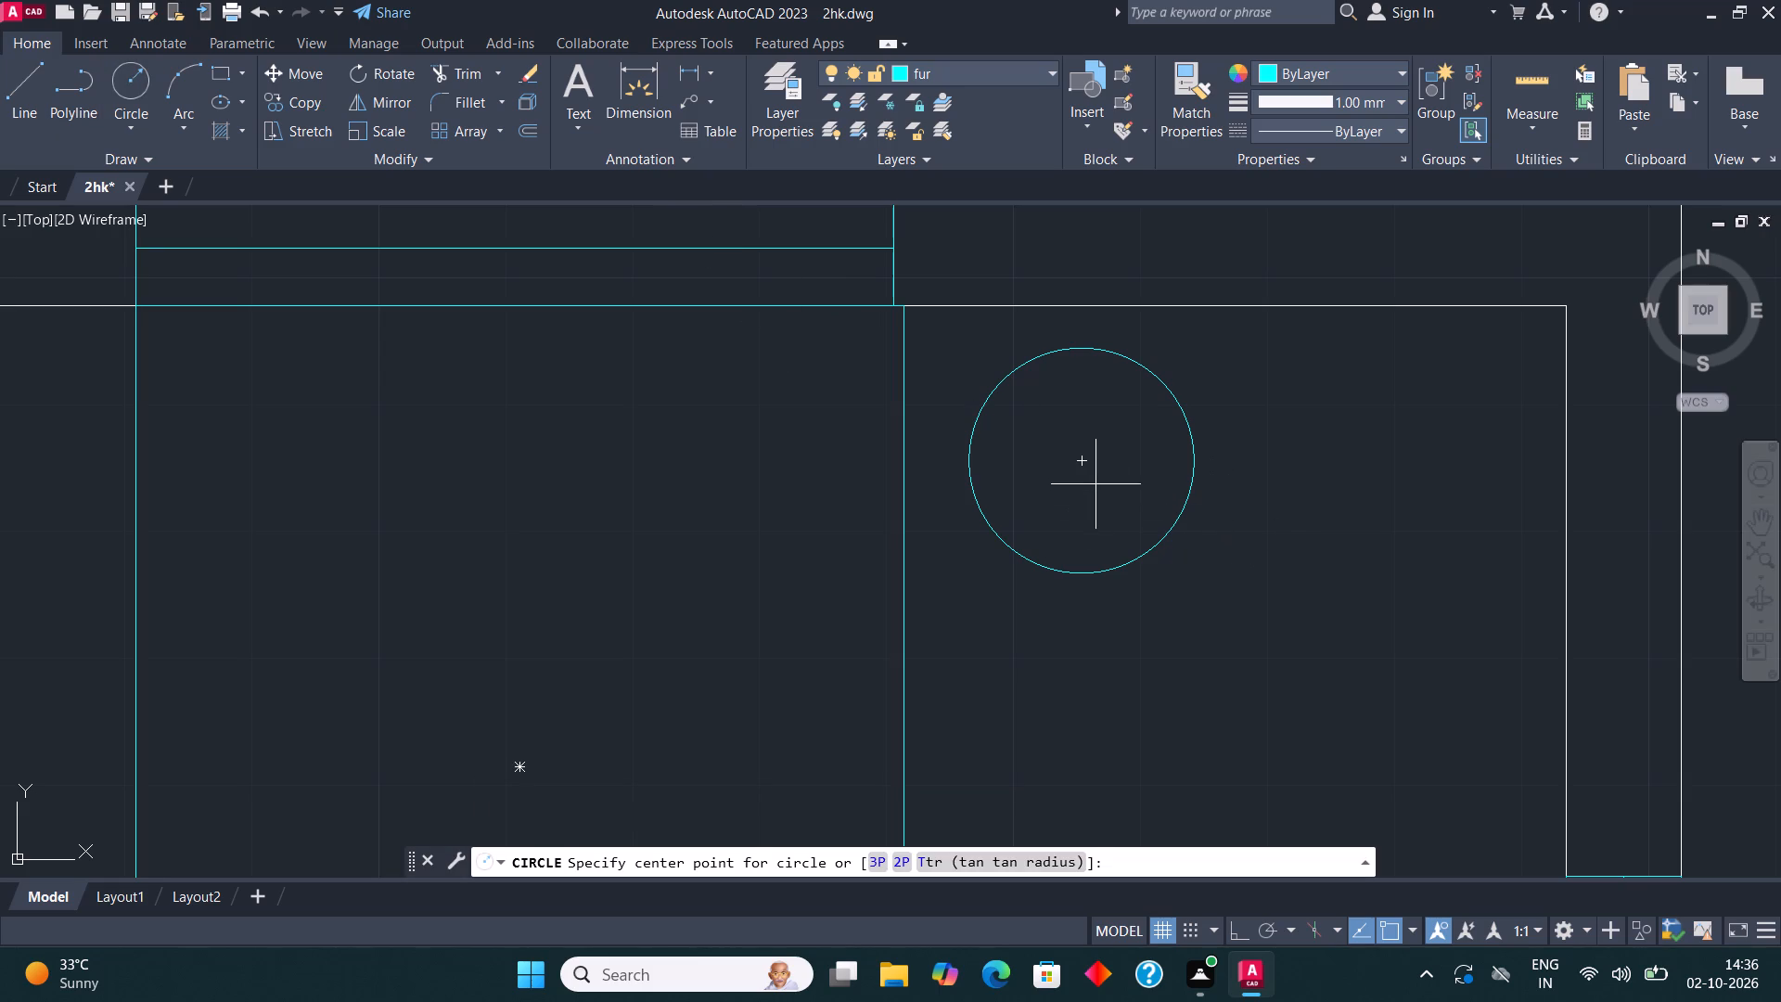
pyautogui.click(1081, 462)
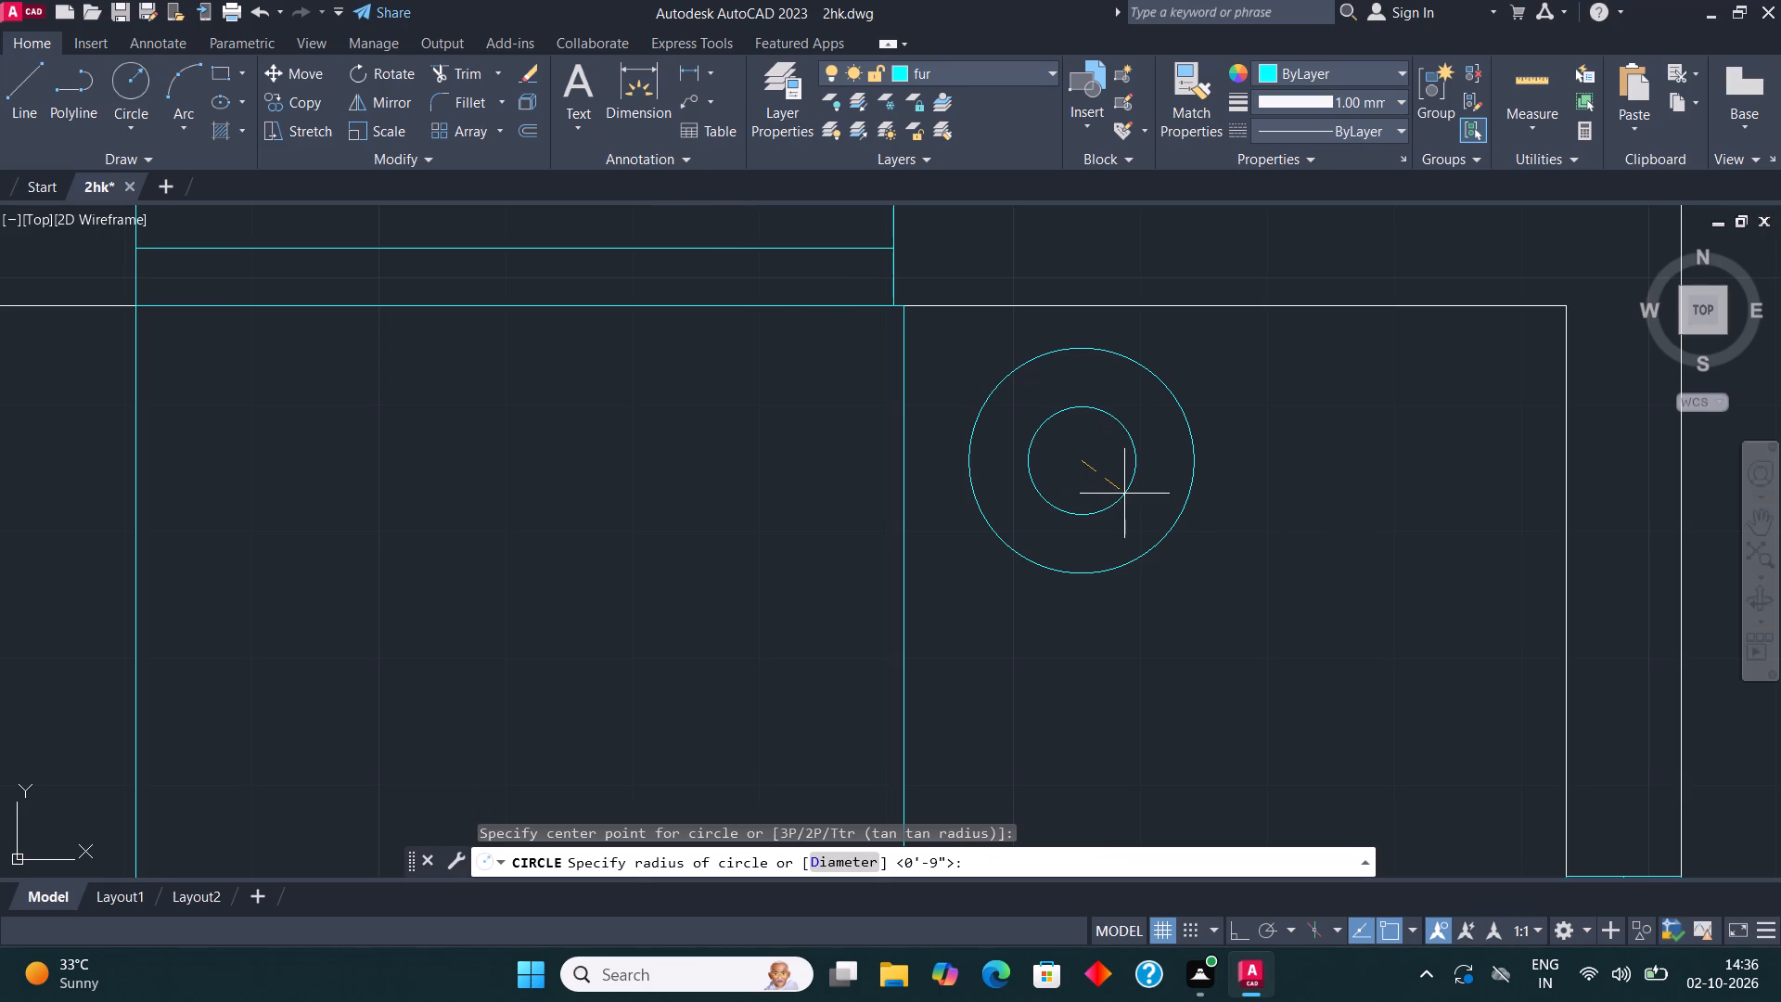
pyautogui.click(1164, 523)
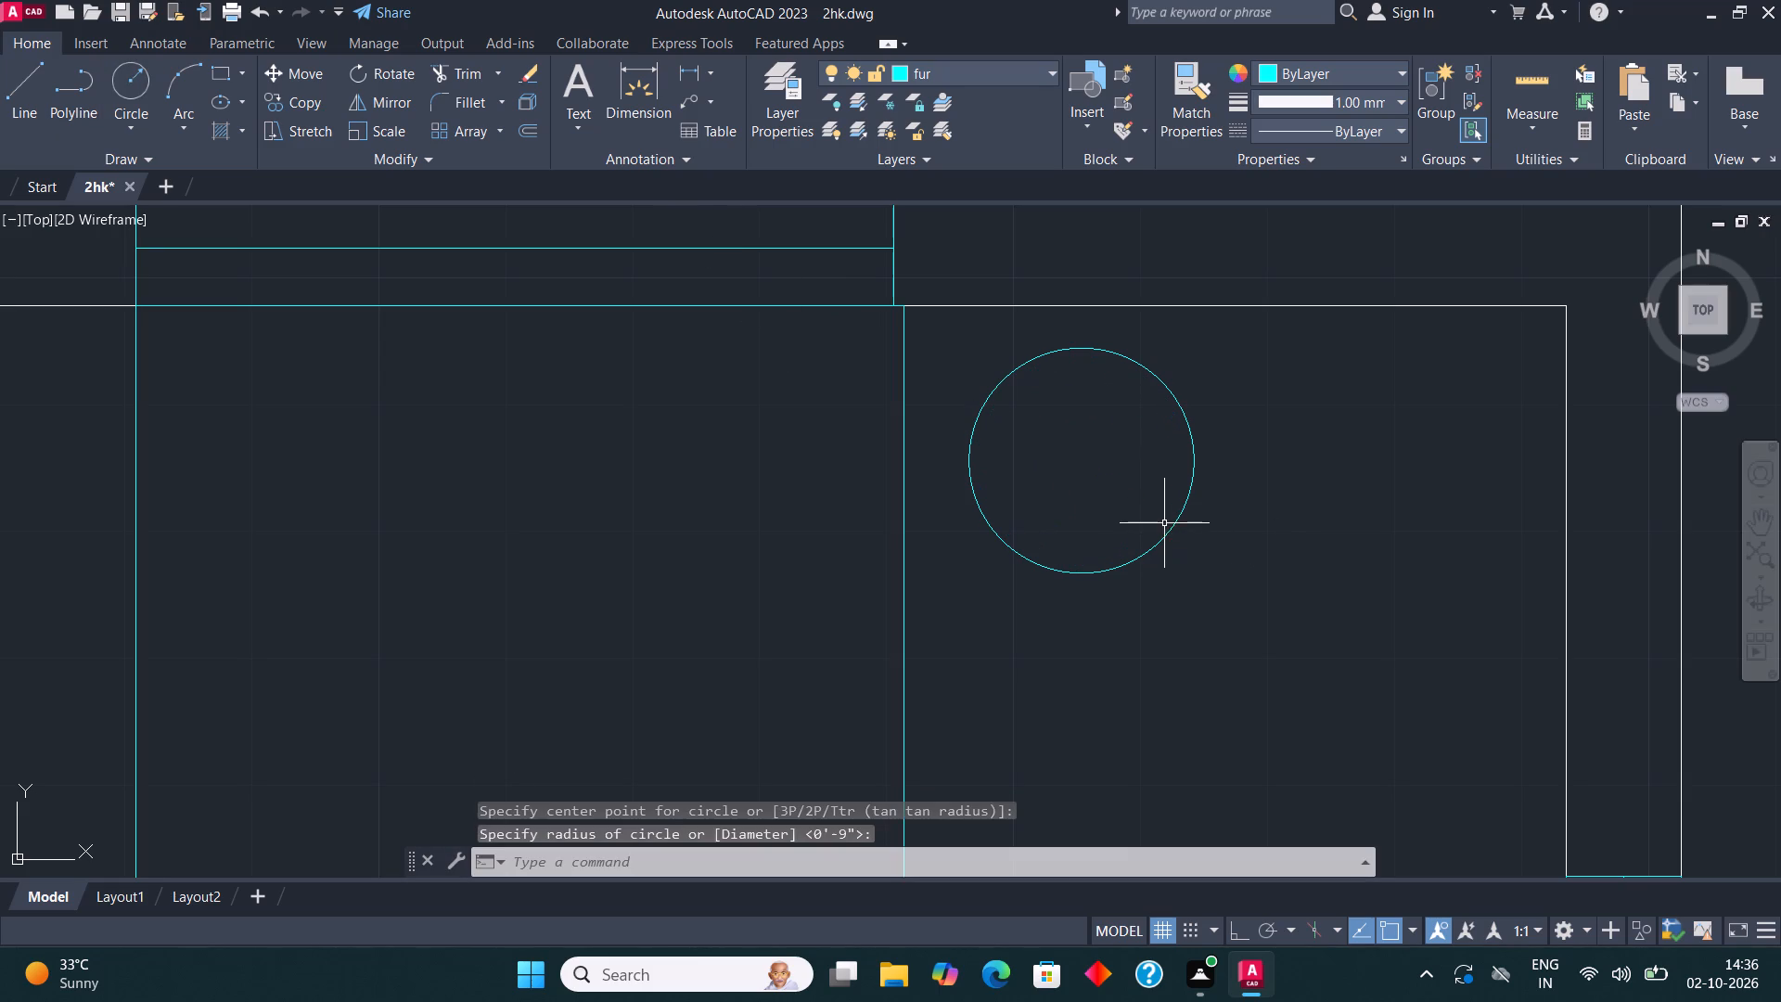
# Shrink the circle beside the furniture rectangle to about 8" radius, keeping its center.
pyautogui.click(1000, 392)
pyautogui.click(992, 385)
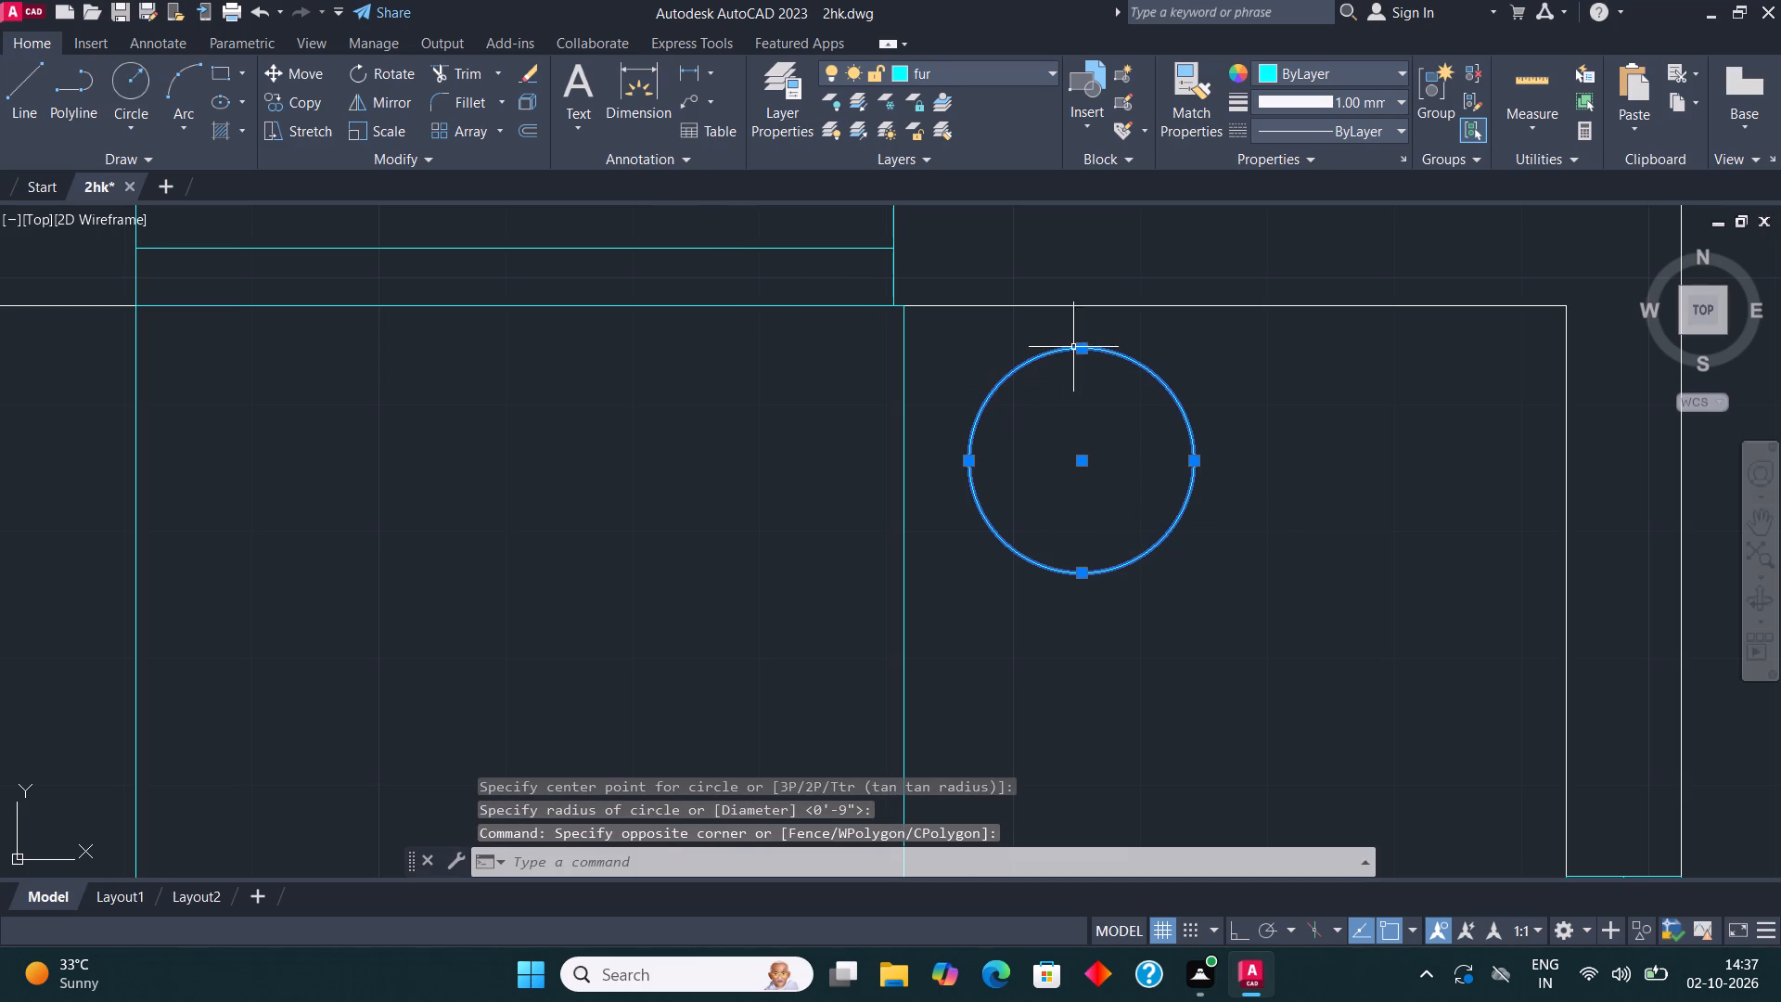
pyautogui.click(1083, 341)
pyautogui.click(1083, 353)
pyautogui.click(1083, 353)
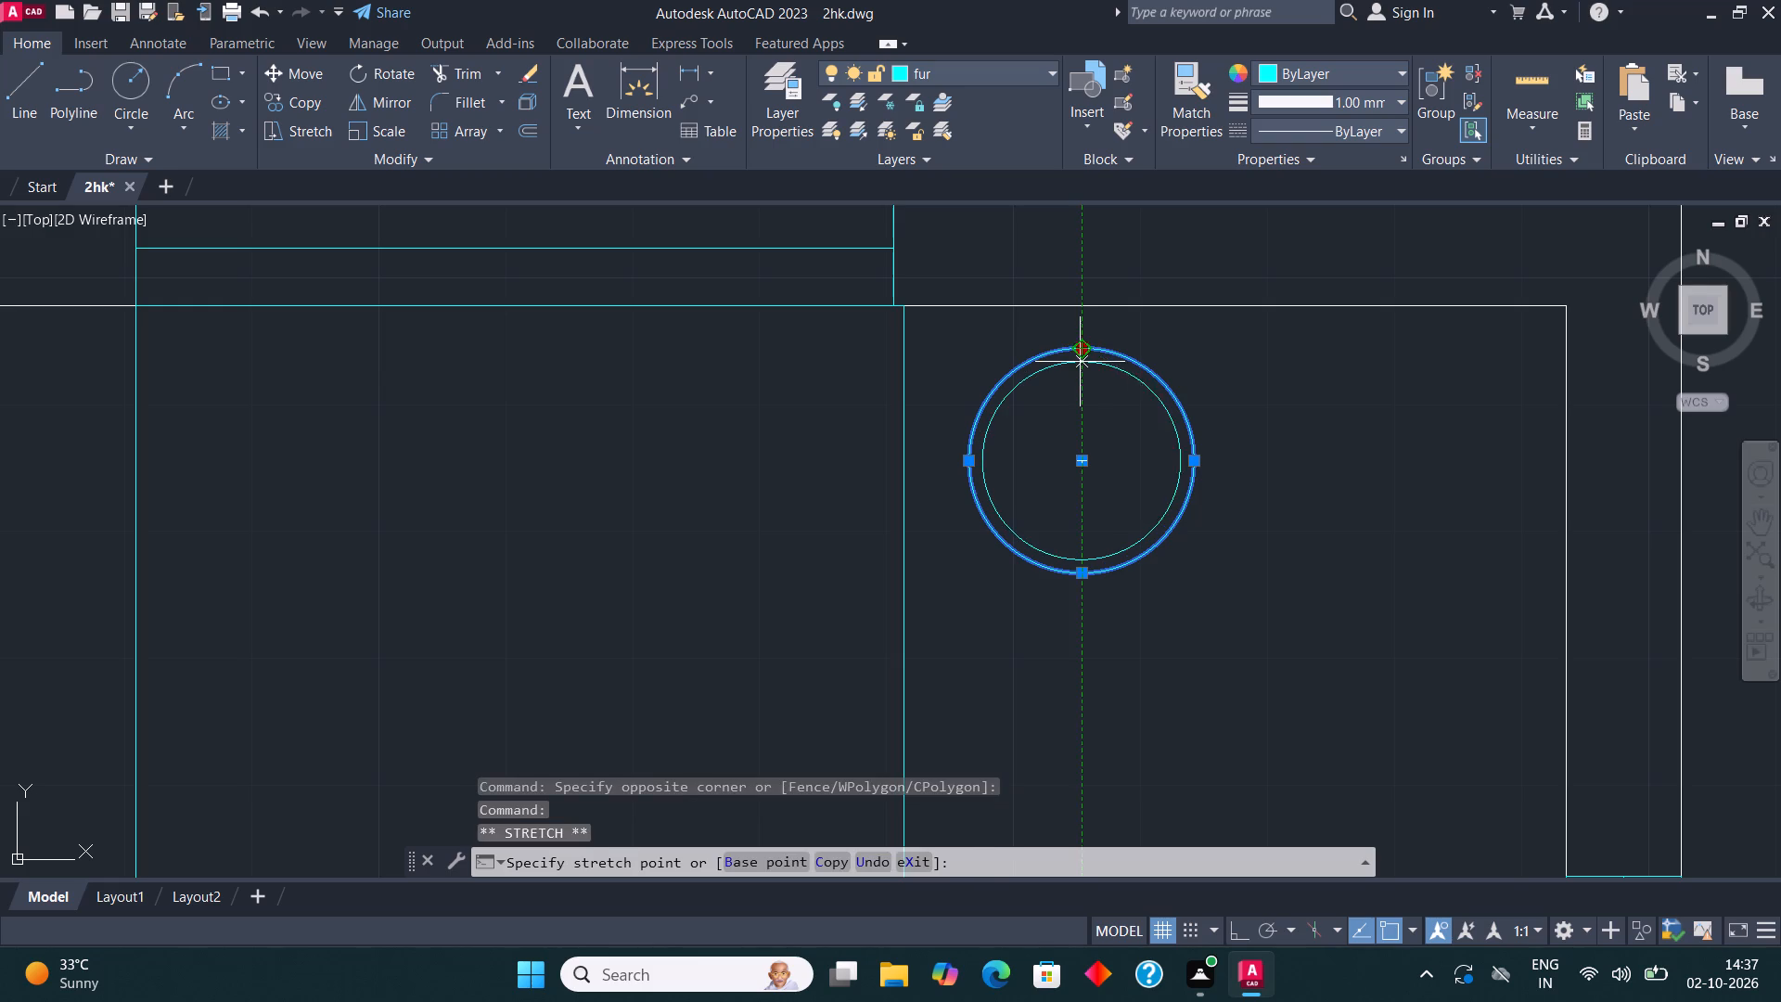
pyautogui.click(1078, 363)
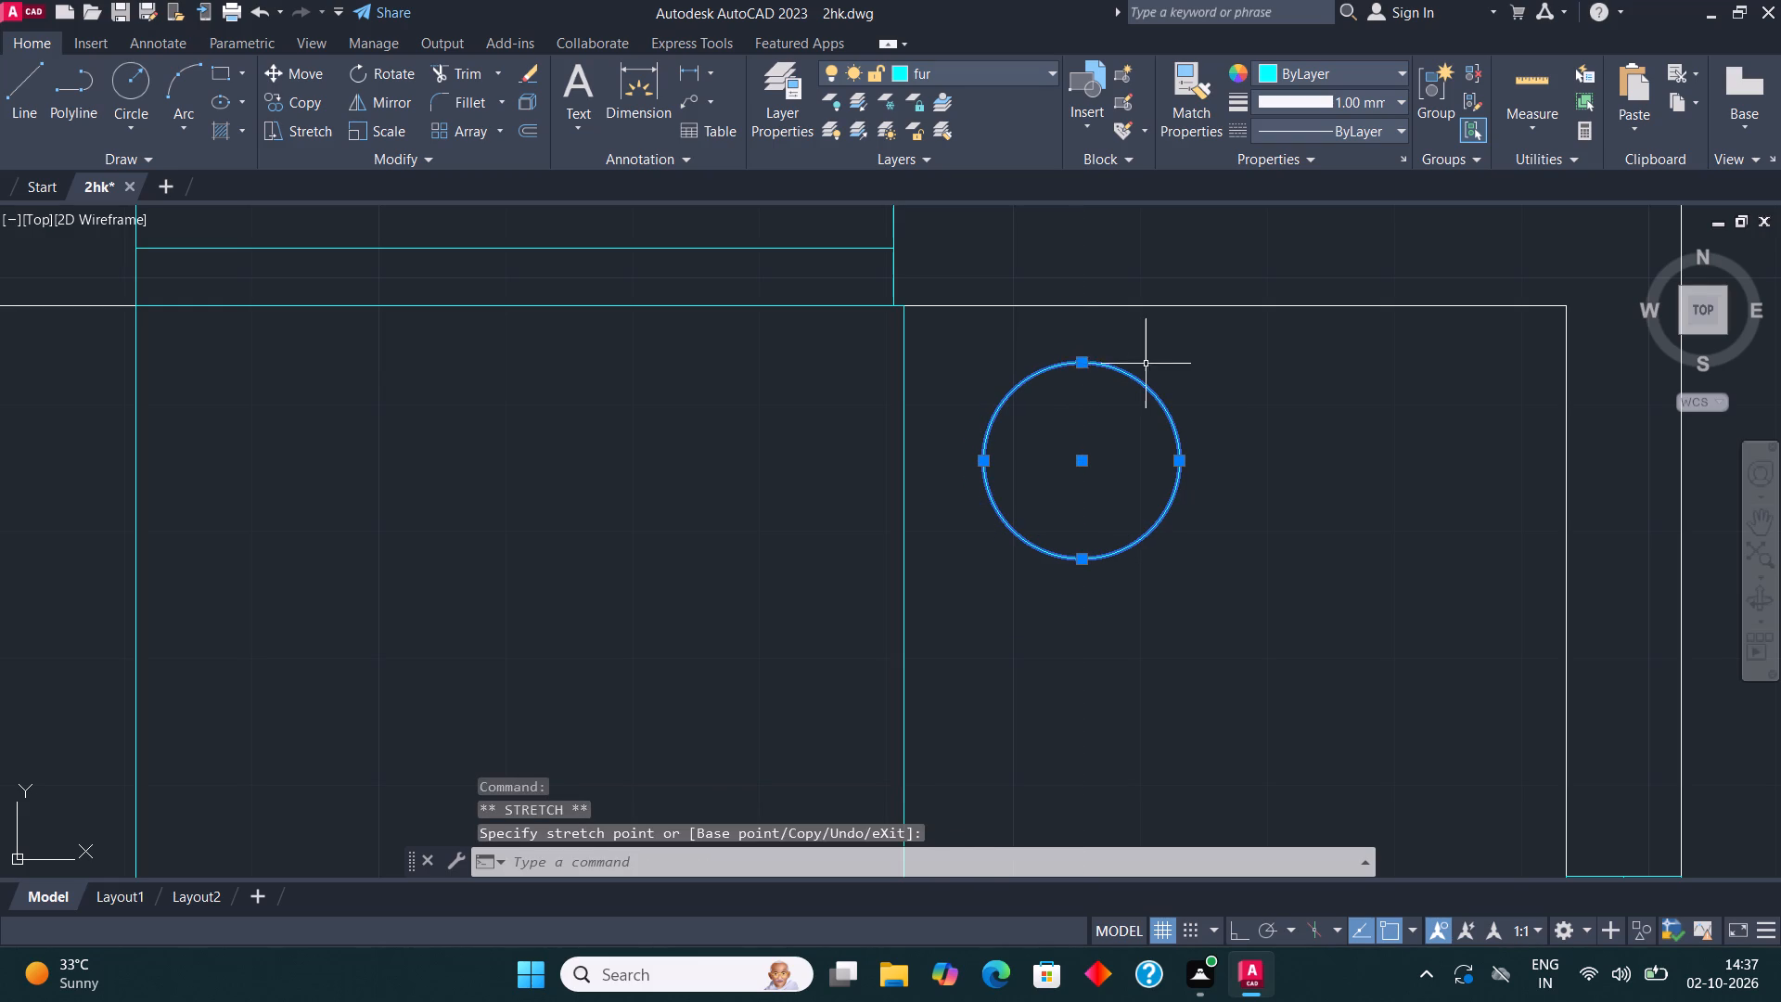
pyautogui.press('Escape')
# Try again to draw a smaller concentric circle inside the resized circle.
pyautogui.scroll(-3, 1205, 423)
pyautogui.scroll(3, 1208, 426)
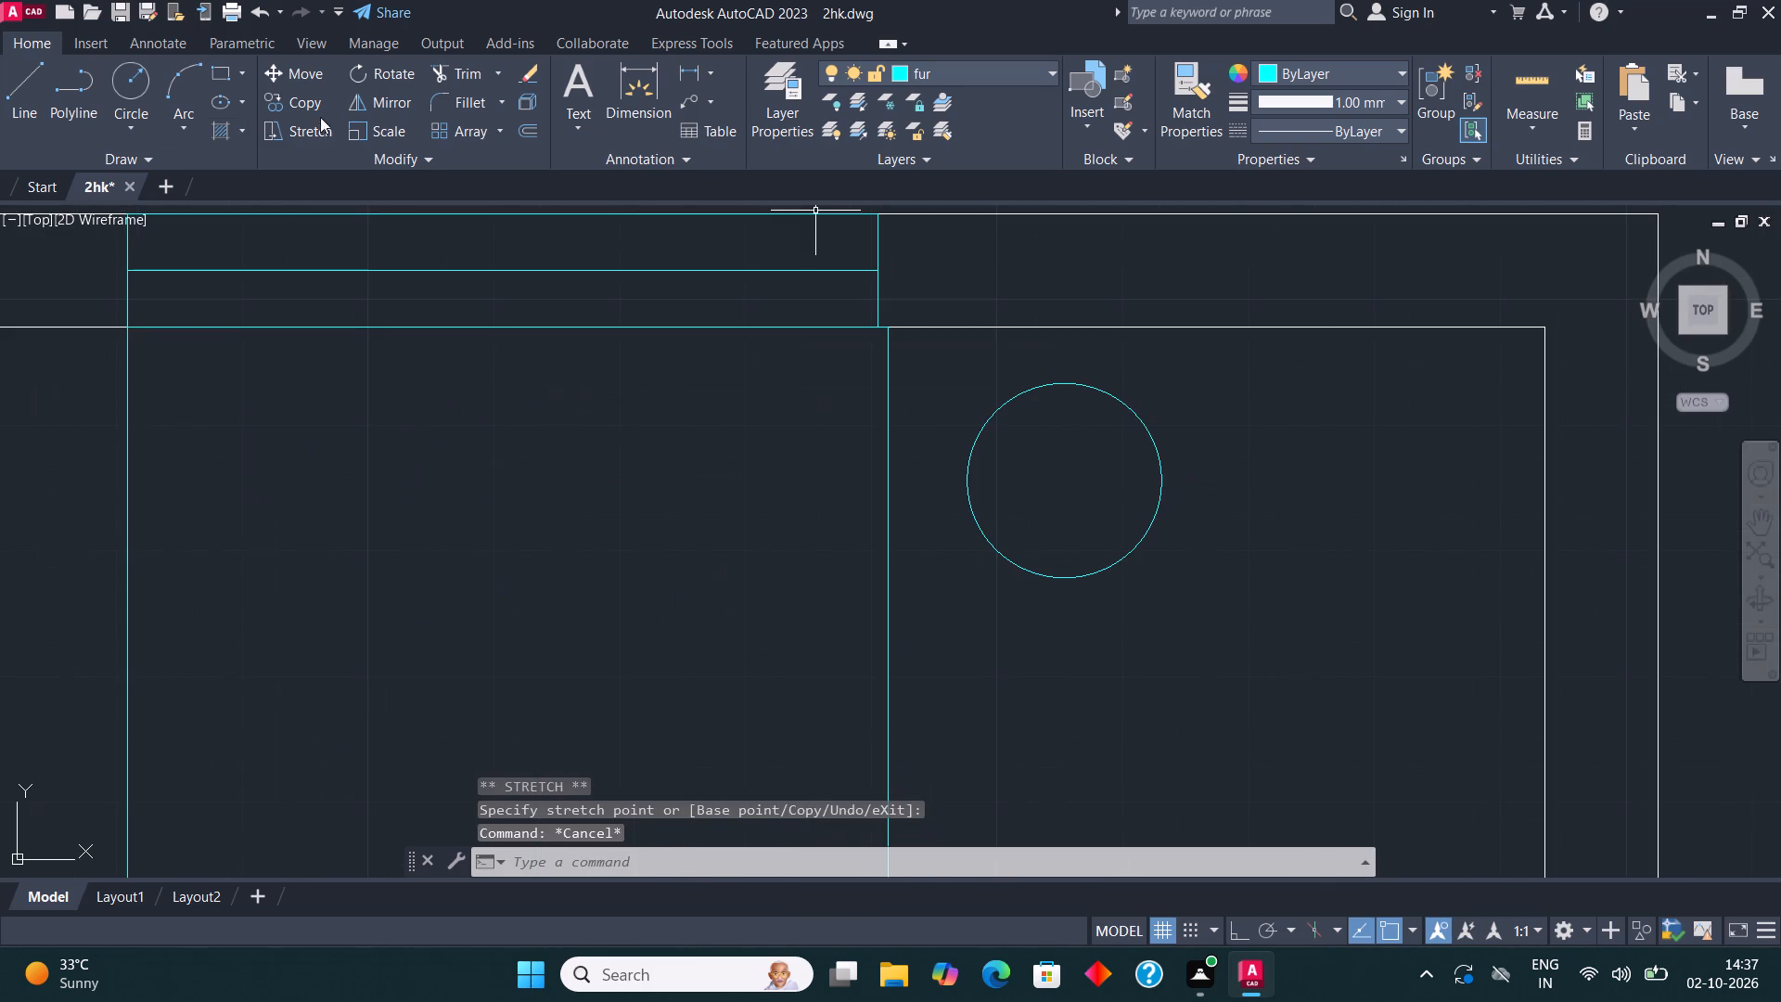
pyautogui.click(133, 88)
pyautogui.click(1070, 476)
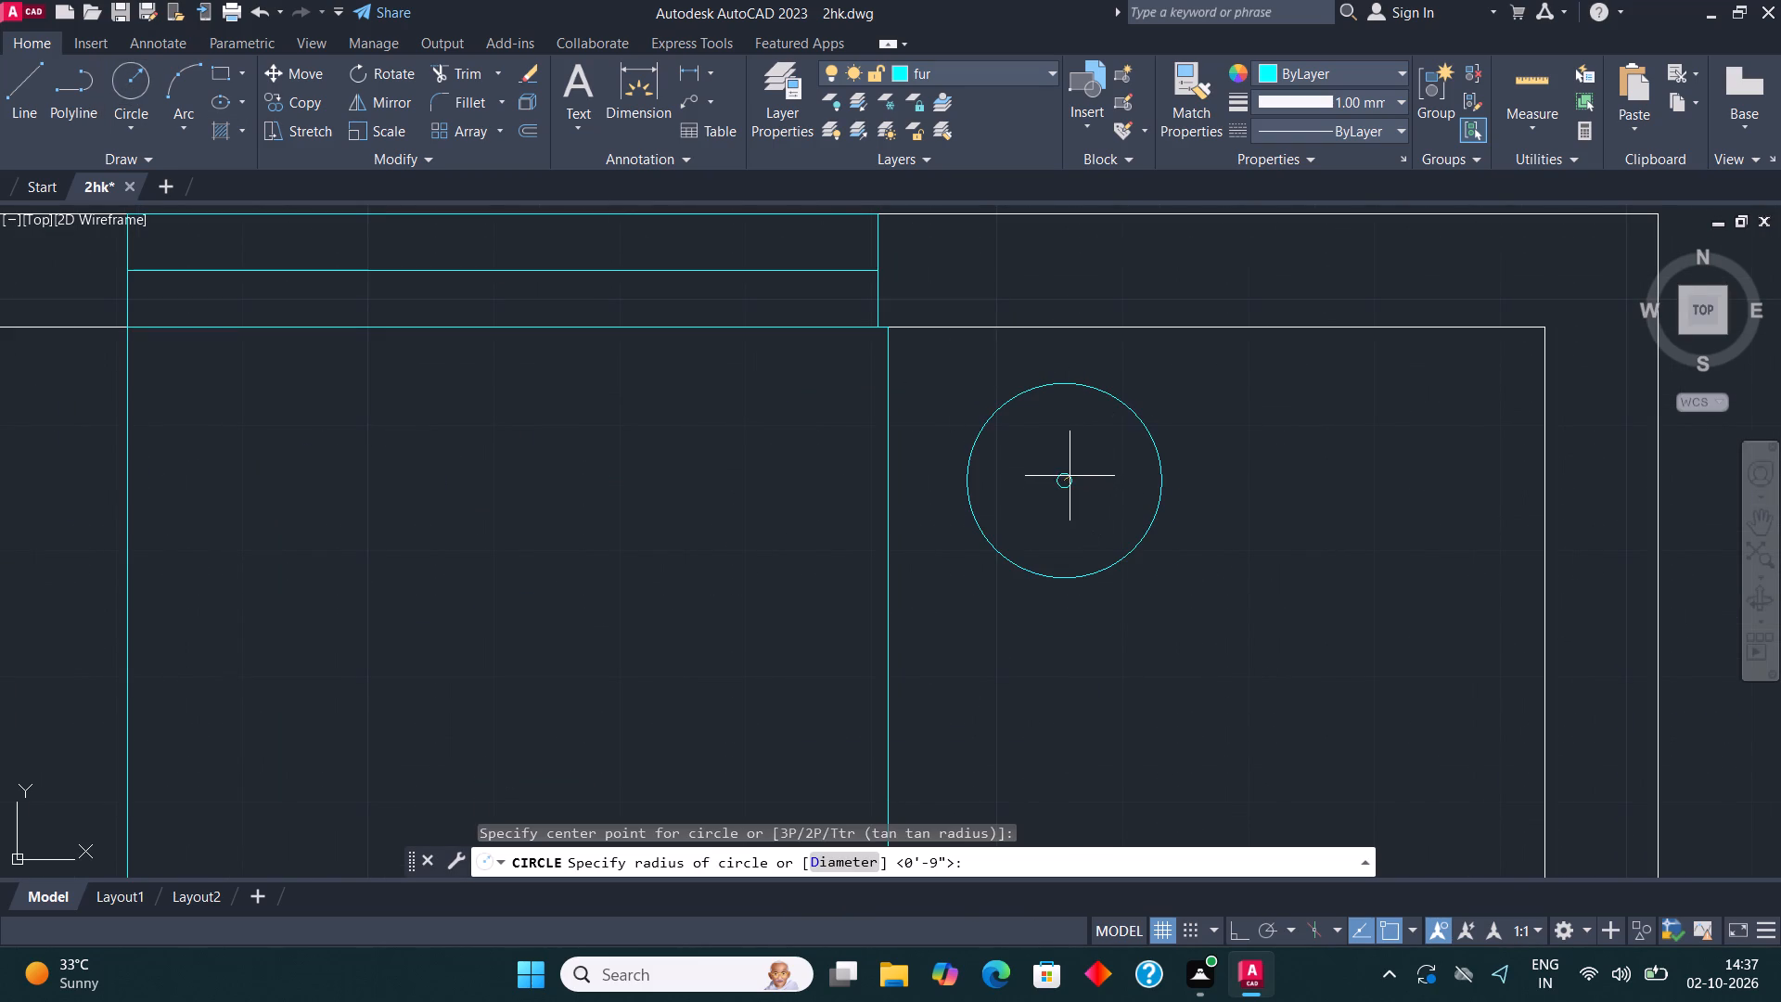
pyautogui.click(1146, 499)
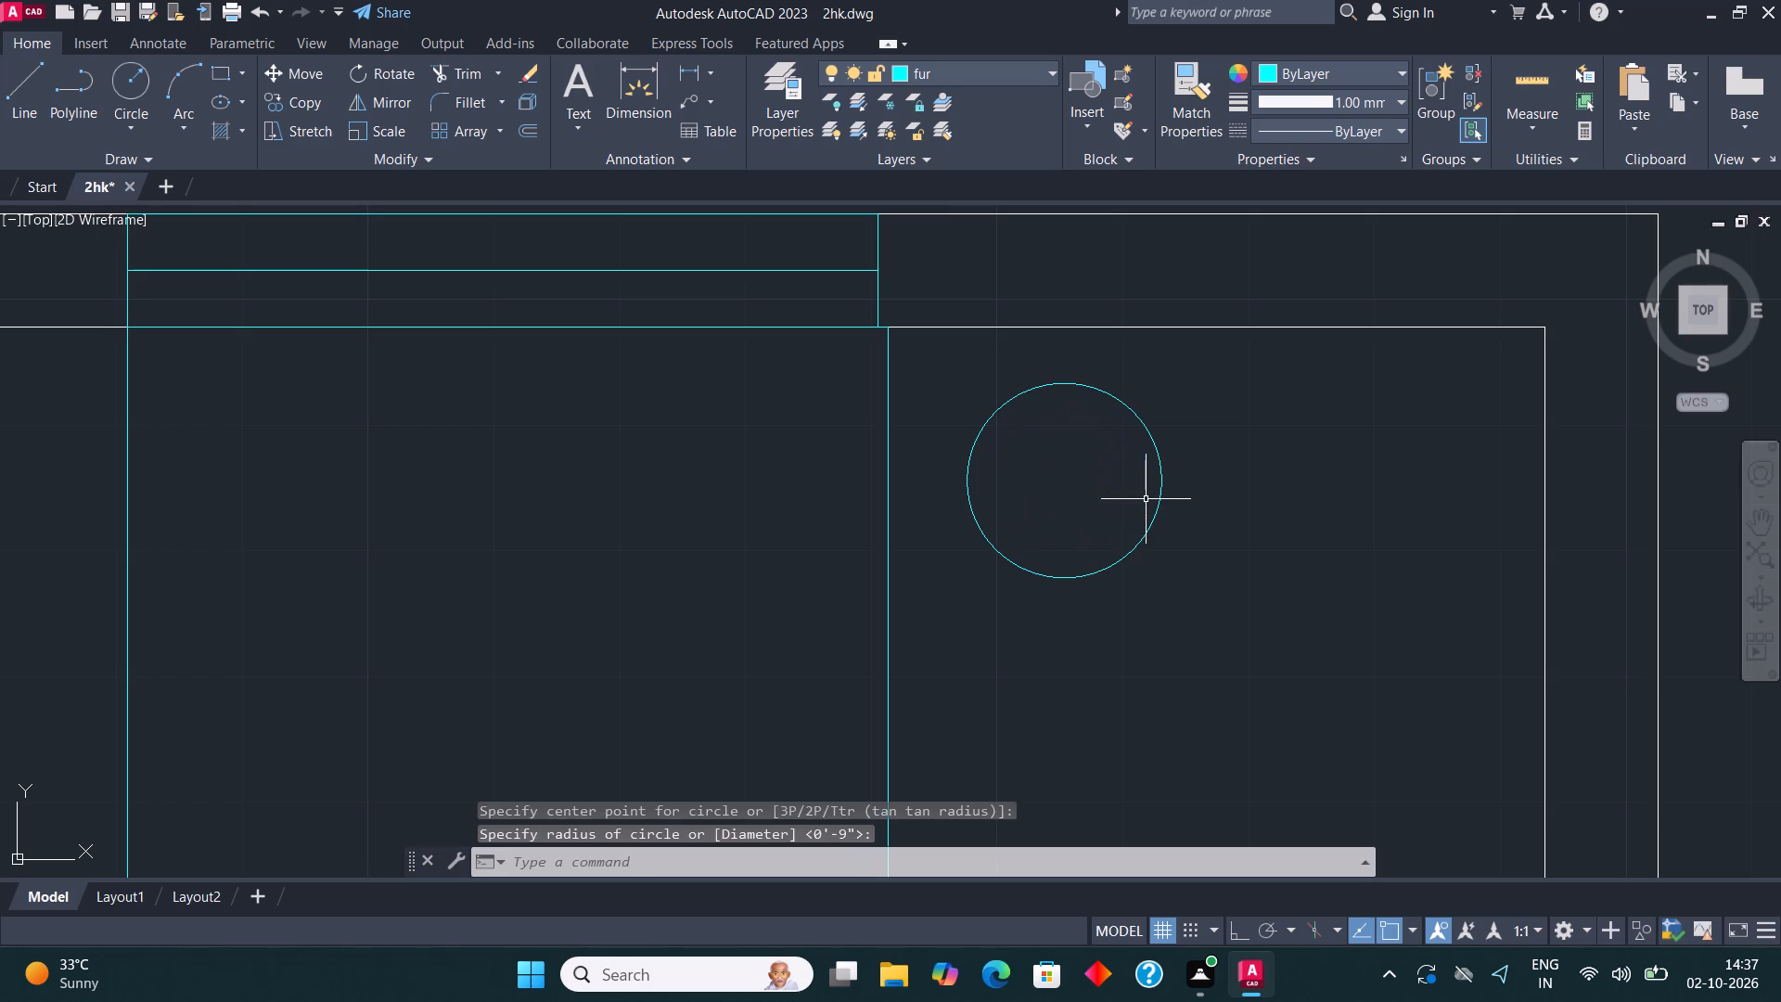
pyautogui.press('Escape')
# Offset the circle slightly inward to form a narrow ring, picking the offset distance freehand.
pyautogui.click(1029, 393)
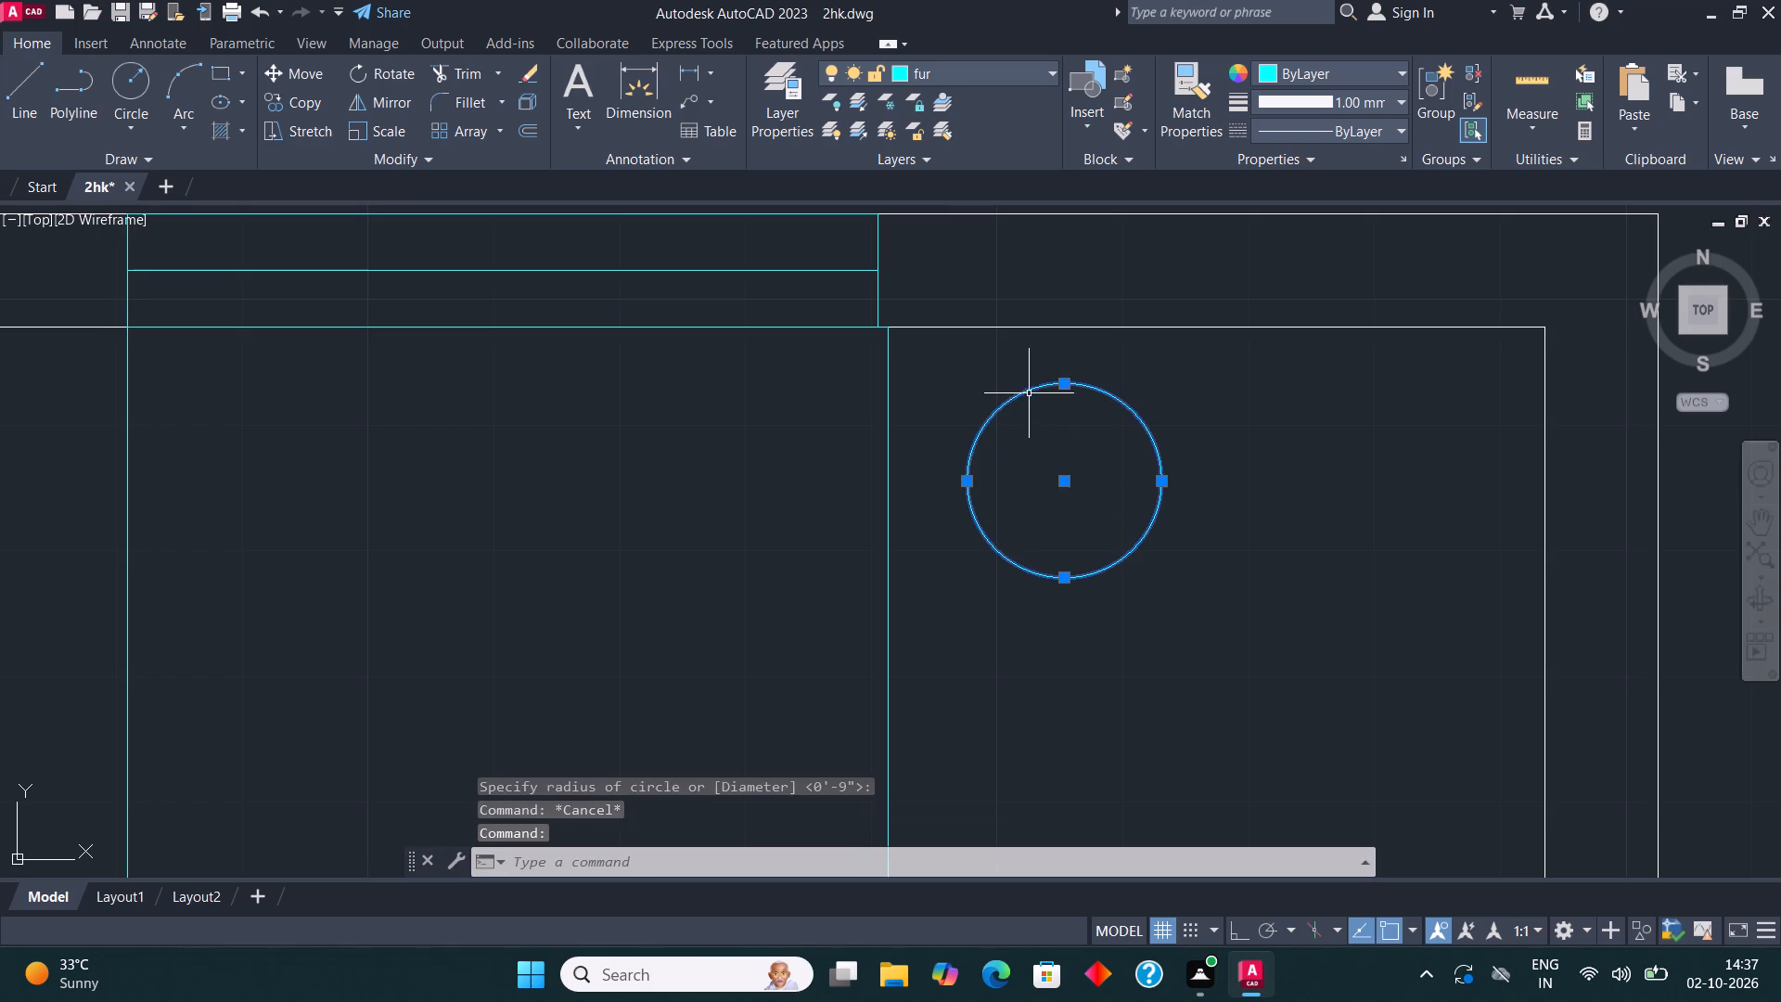
pyautogui.click(533, 125)
pyautogui.click(1037, 392)
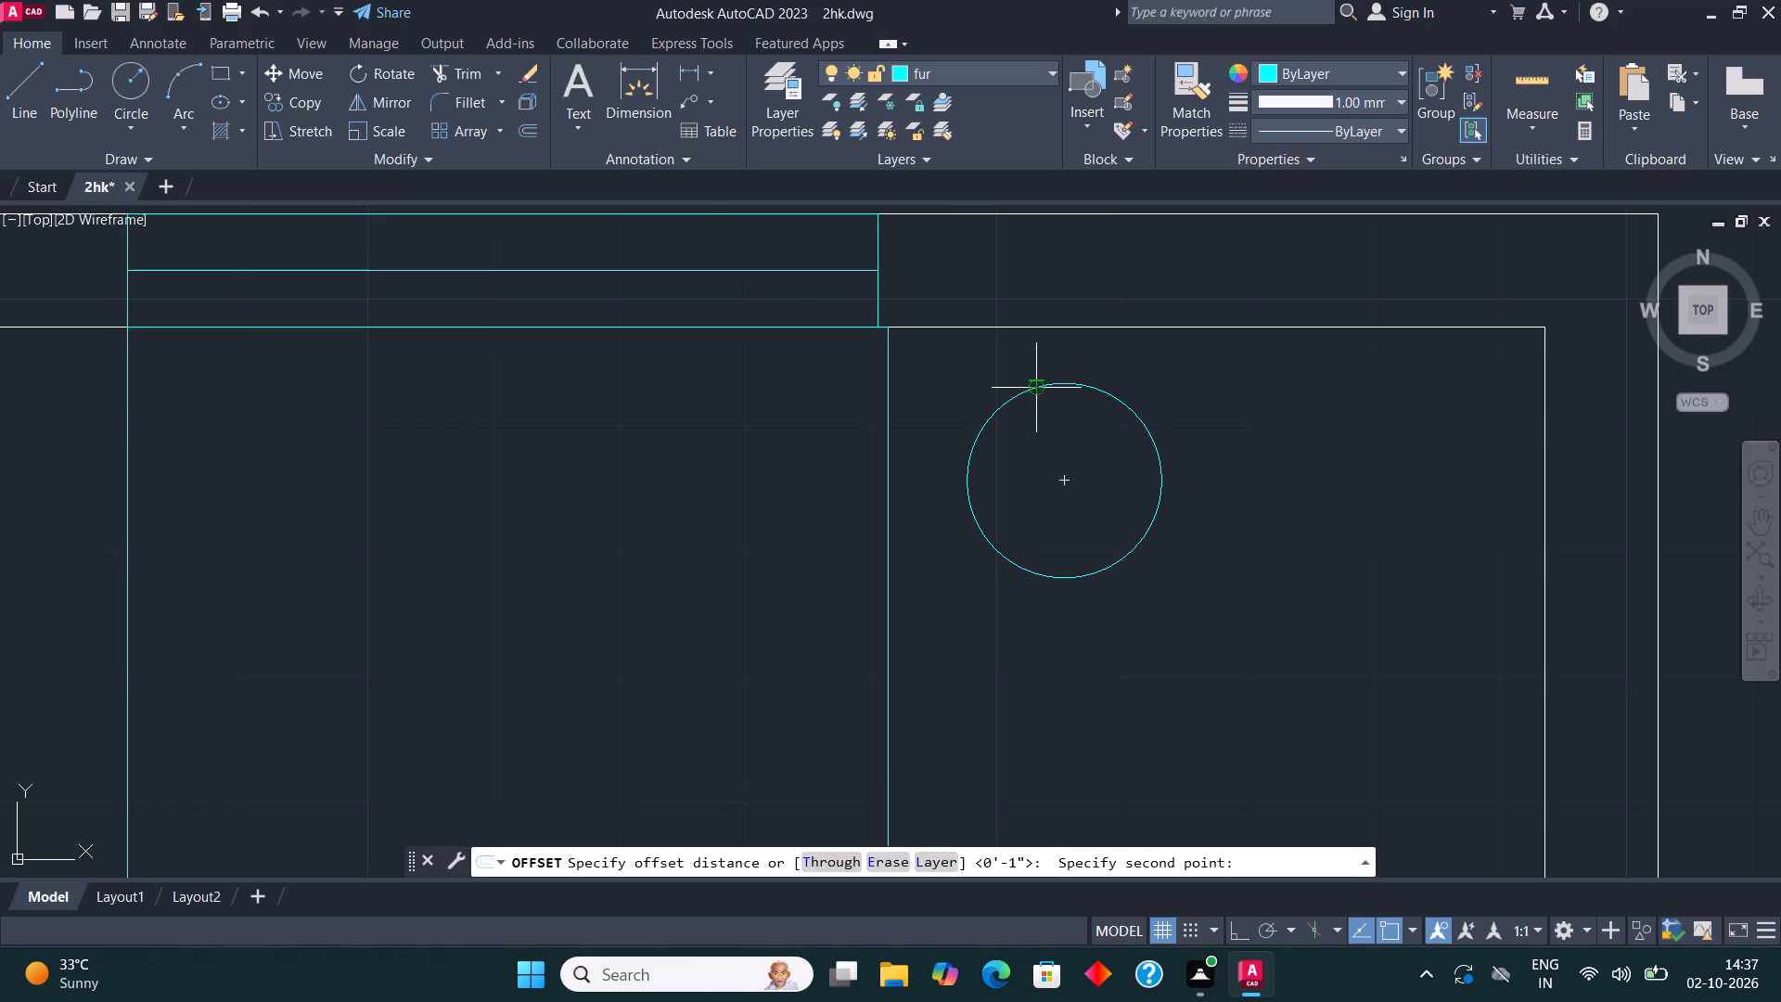
pyautogui.click(1040, 405)
pyautogui.click(1050, 428)
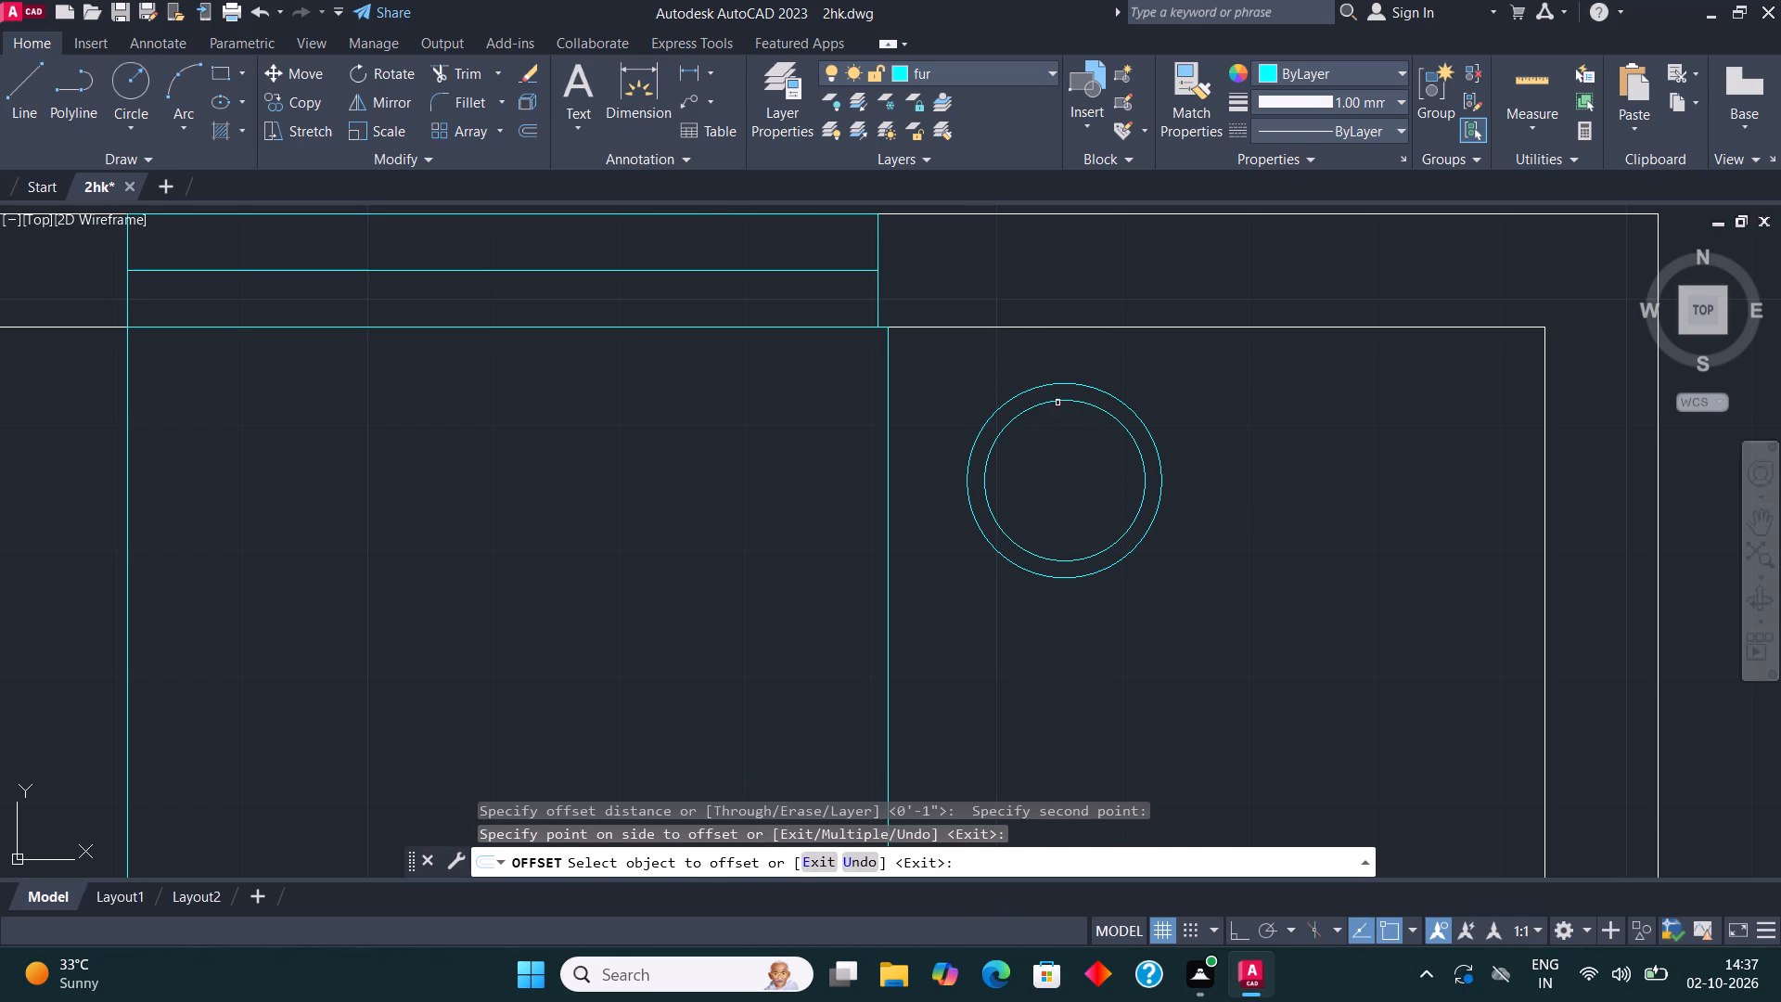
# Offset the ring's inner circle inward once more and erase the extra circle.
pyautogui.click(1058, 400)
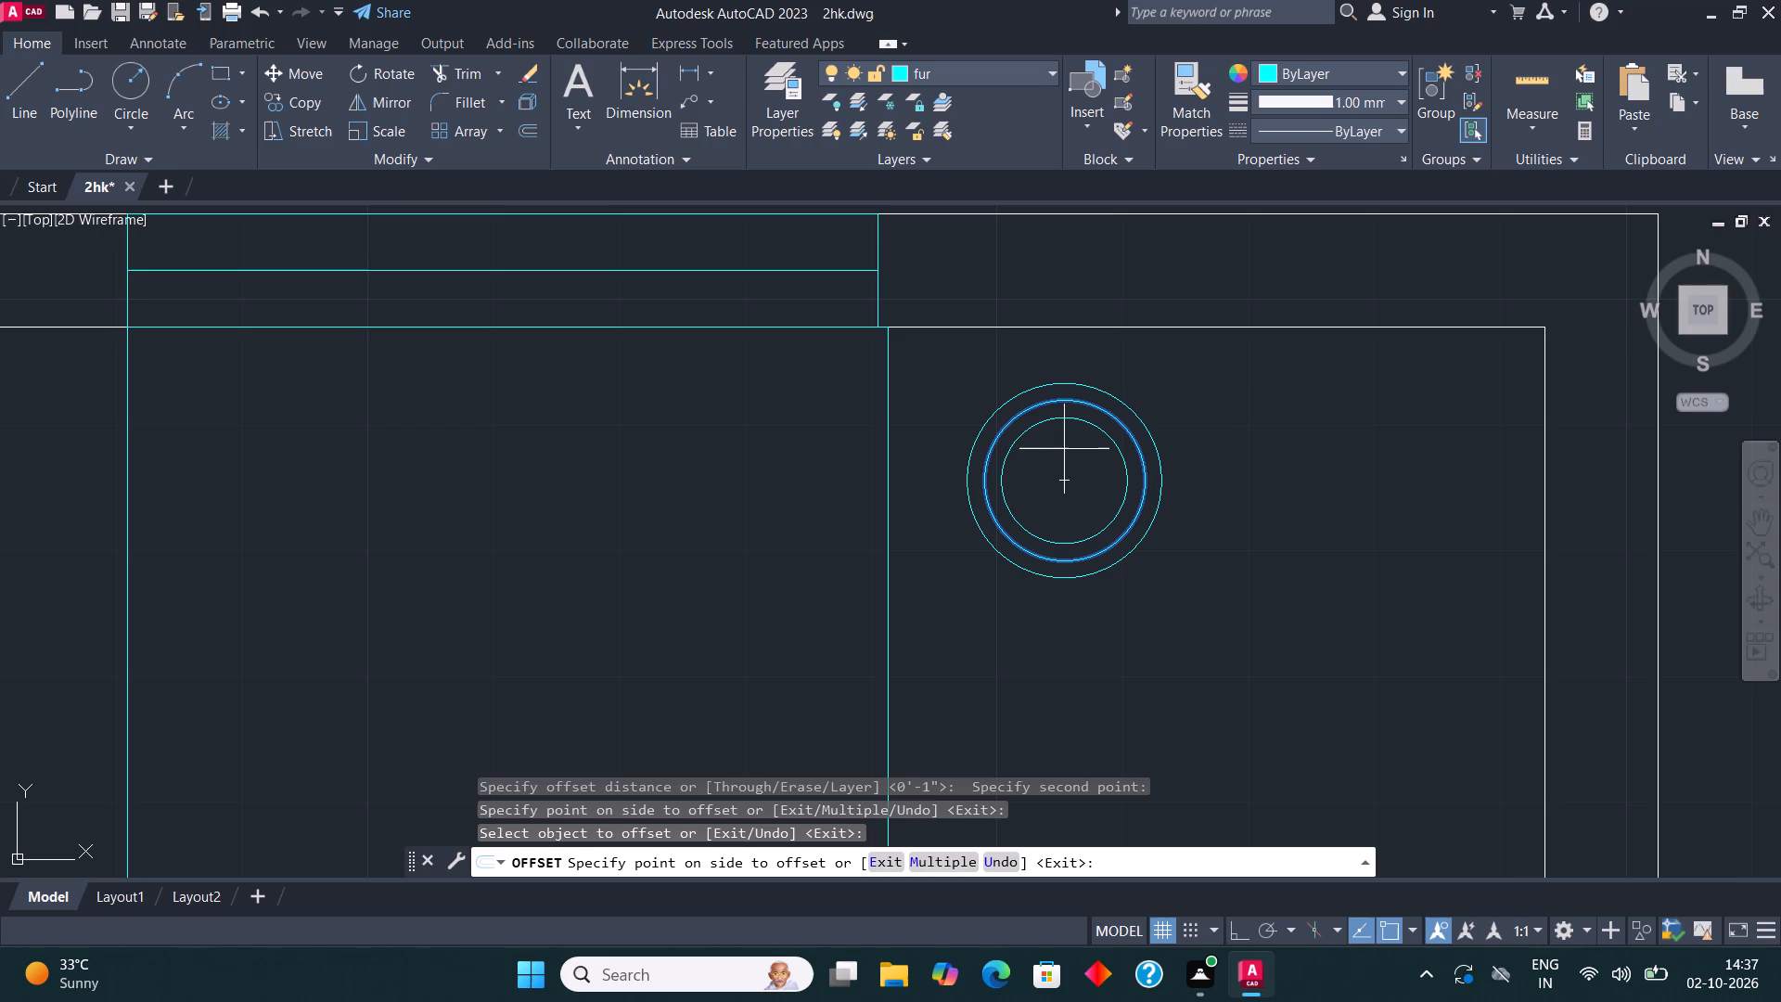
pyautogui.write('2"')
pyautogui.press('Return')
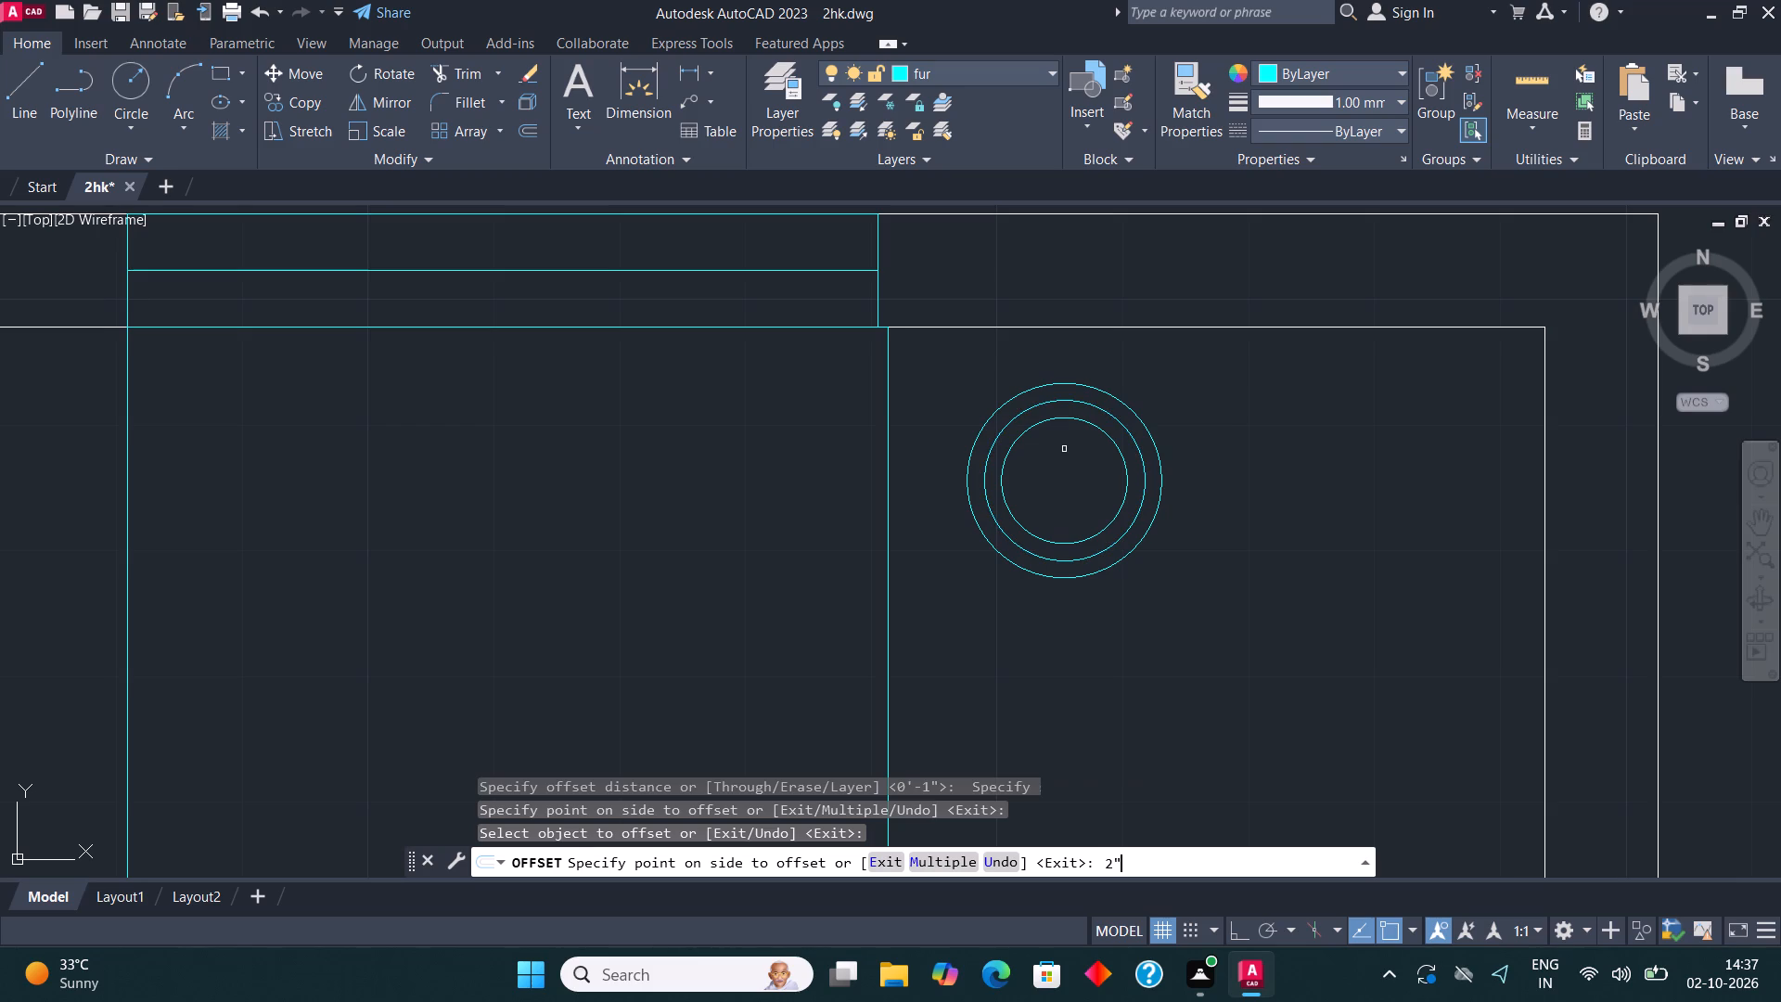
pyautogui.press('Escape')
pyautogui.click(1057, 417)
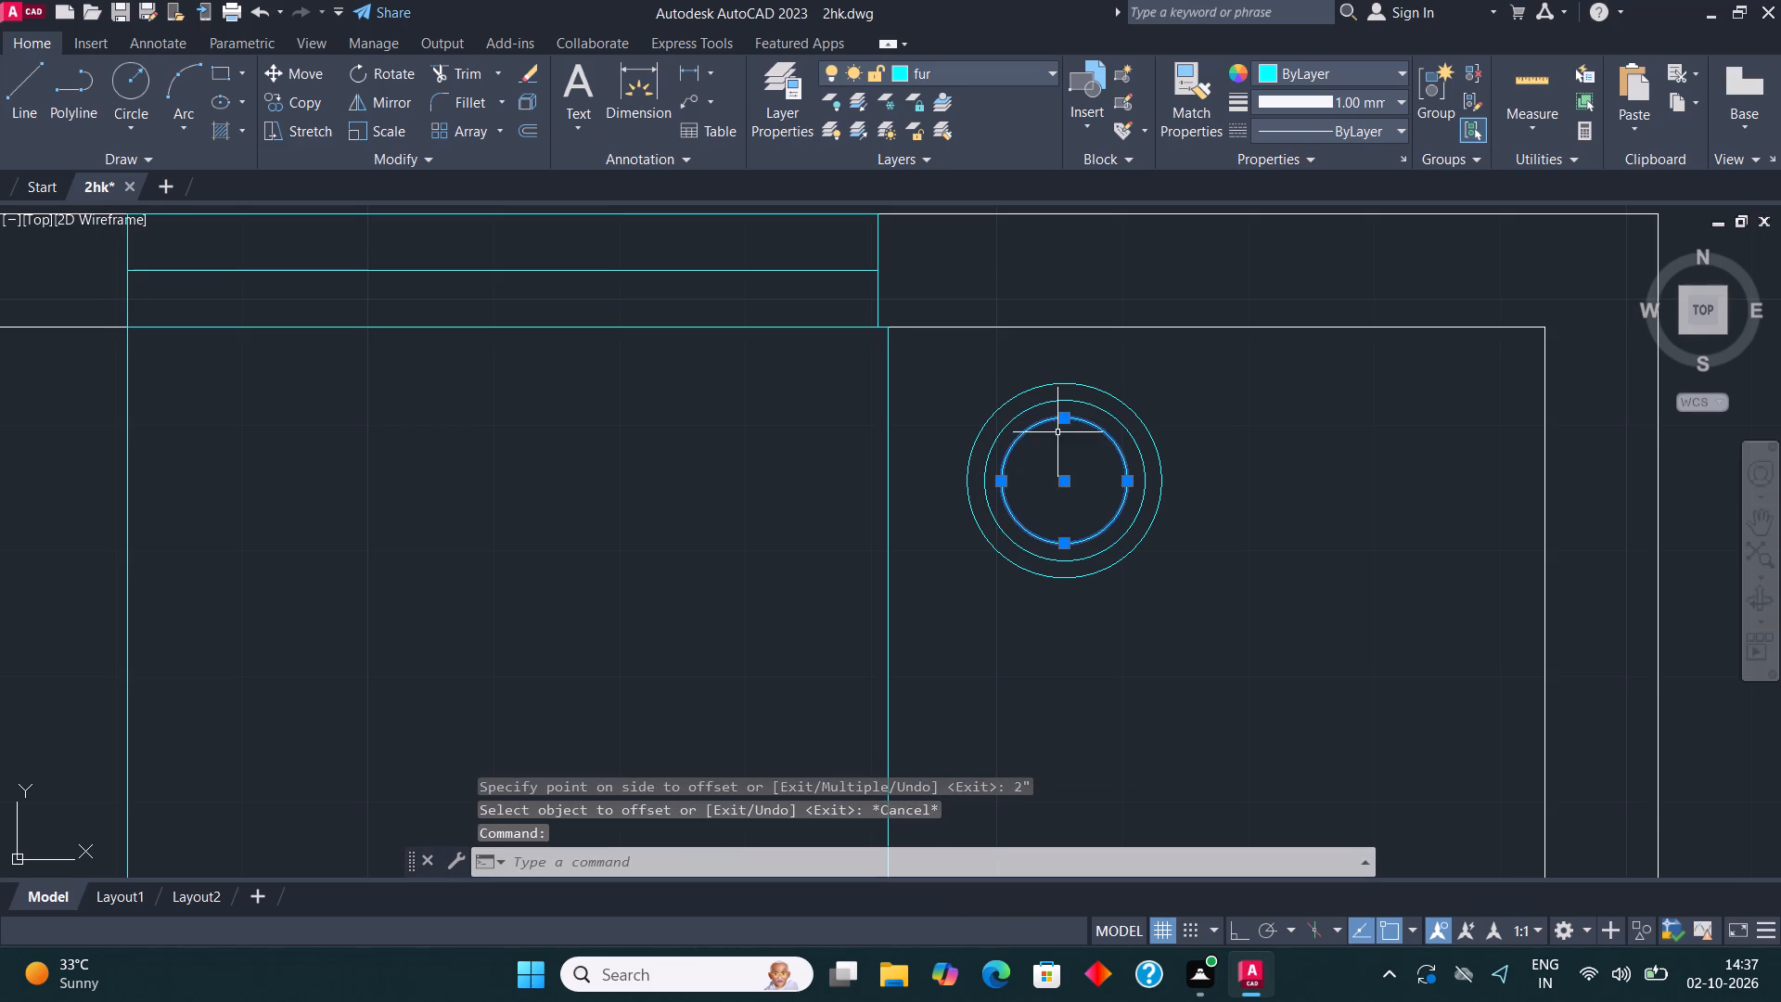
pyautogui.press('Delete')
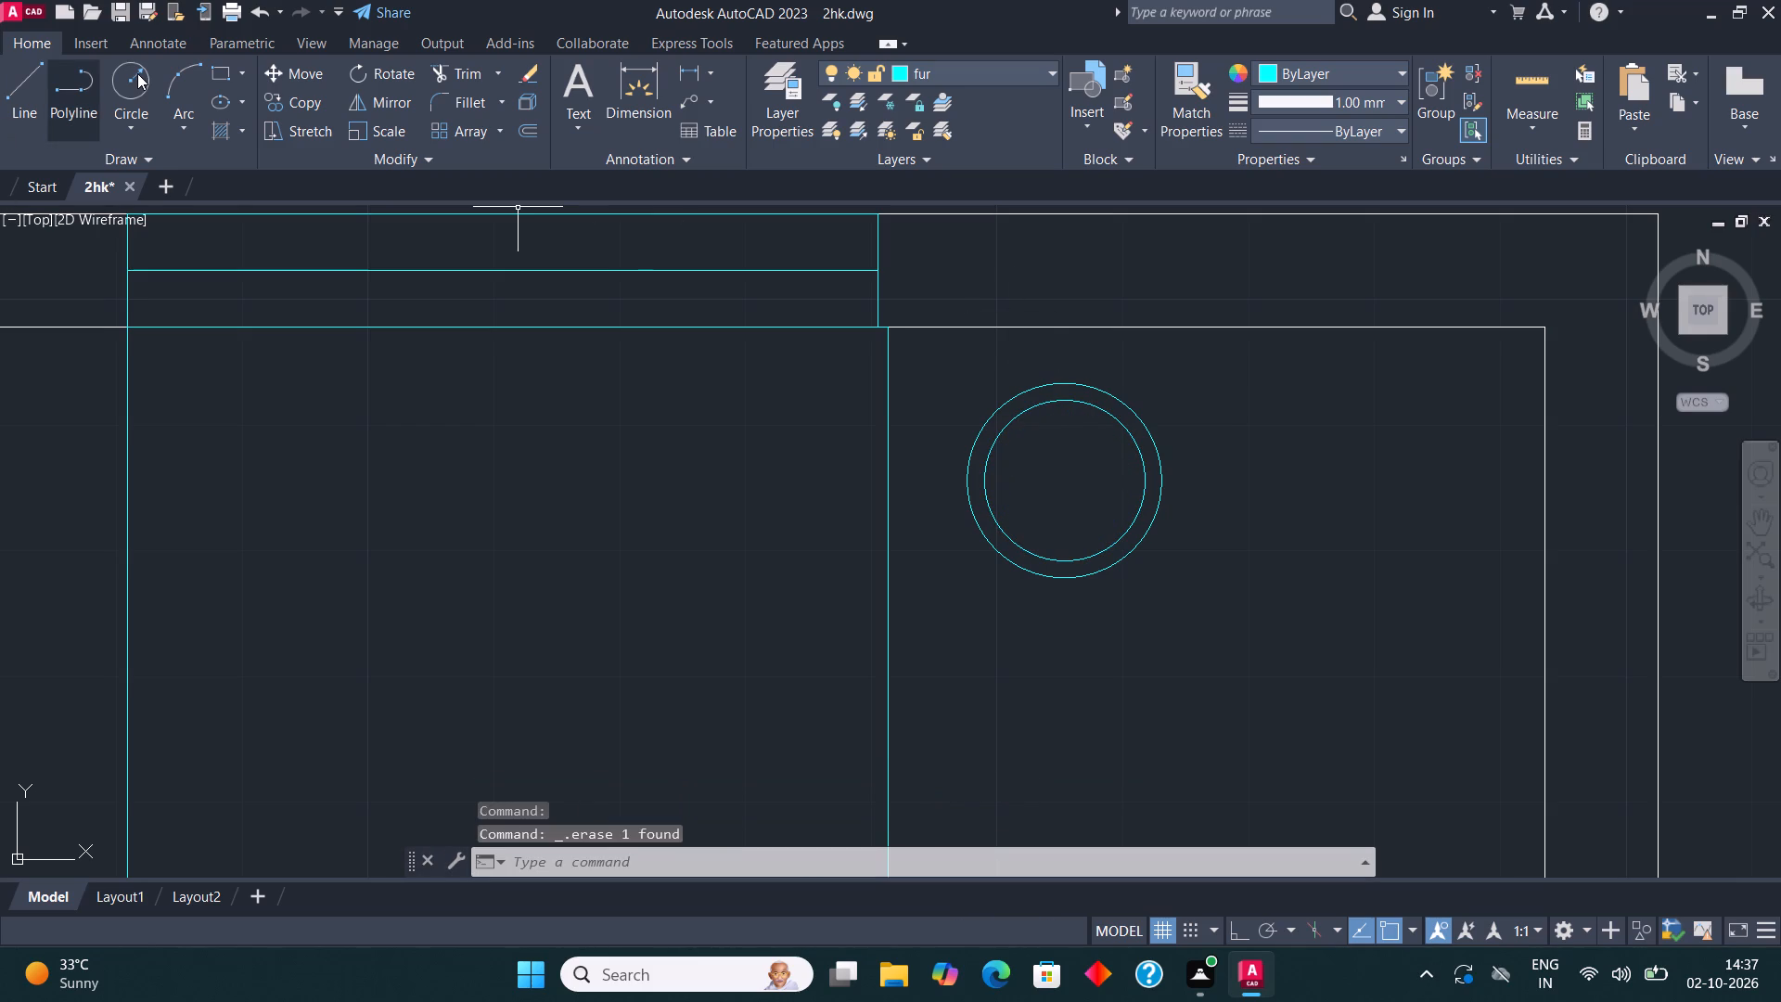
# Draw a small circle at the shared center of the two ring circles.
pyautogui.click(137, 73)
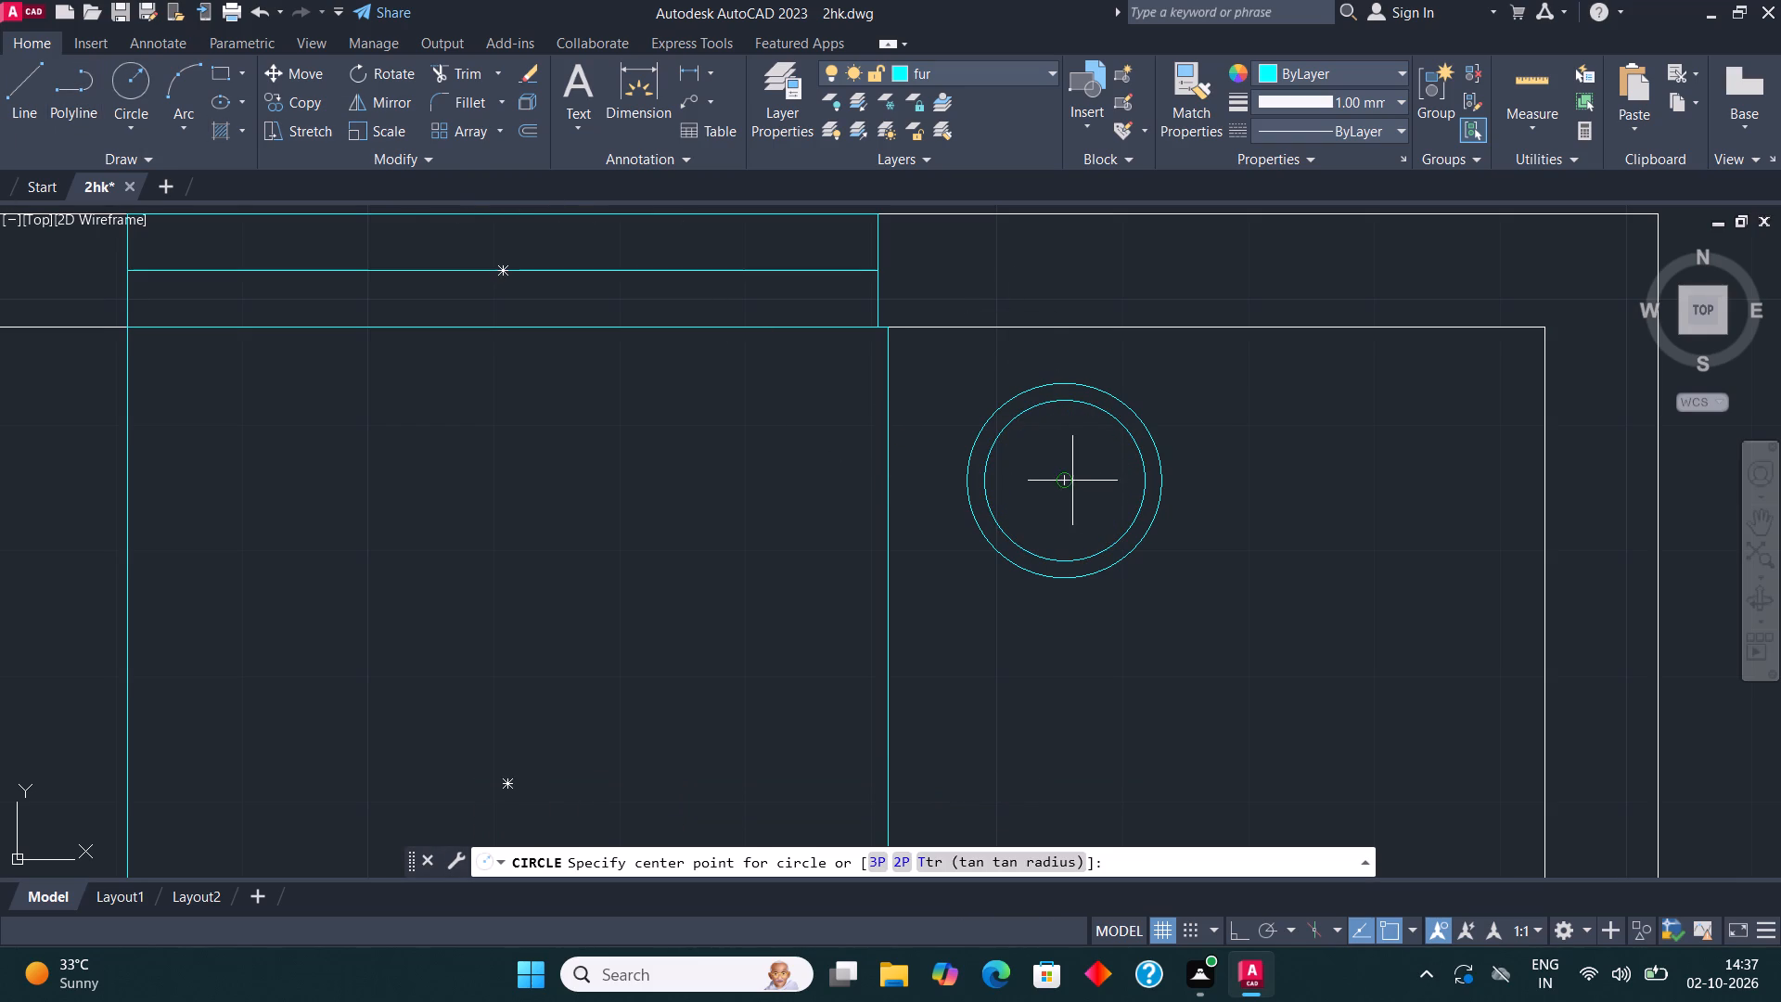
pyautogui.click(1067, 481)
pyautogui.click(1083, 488)
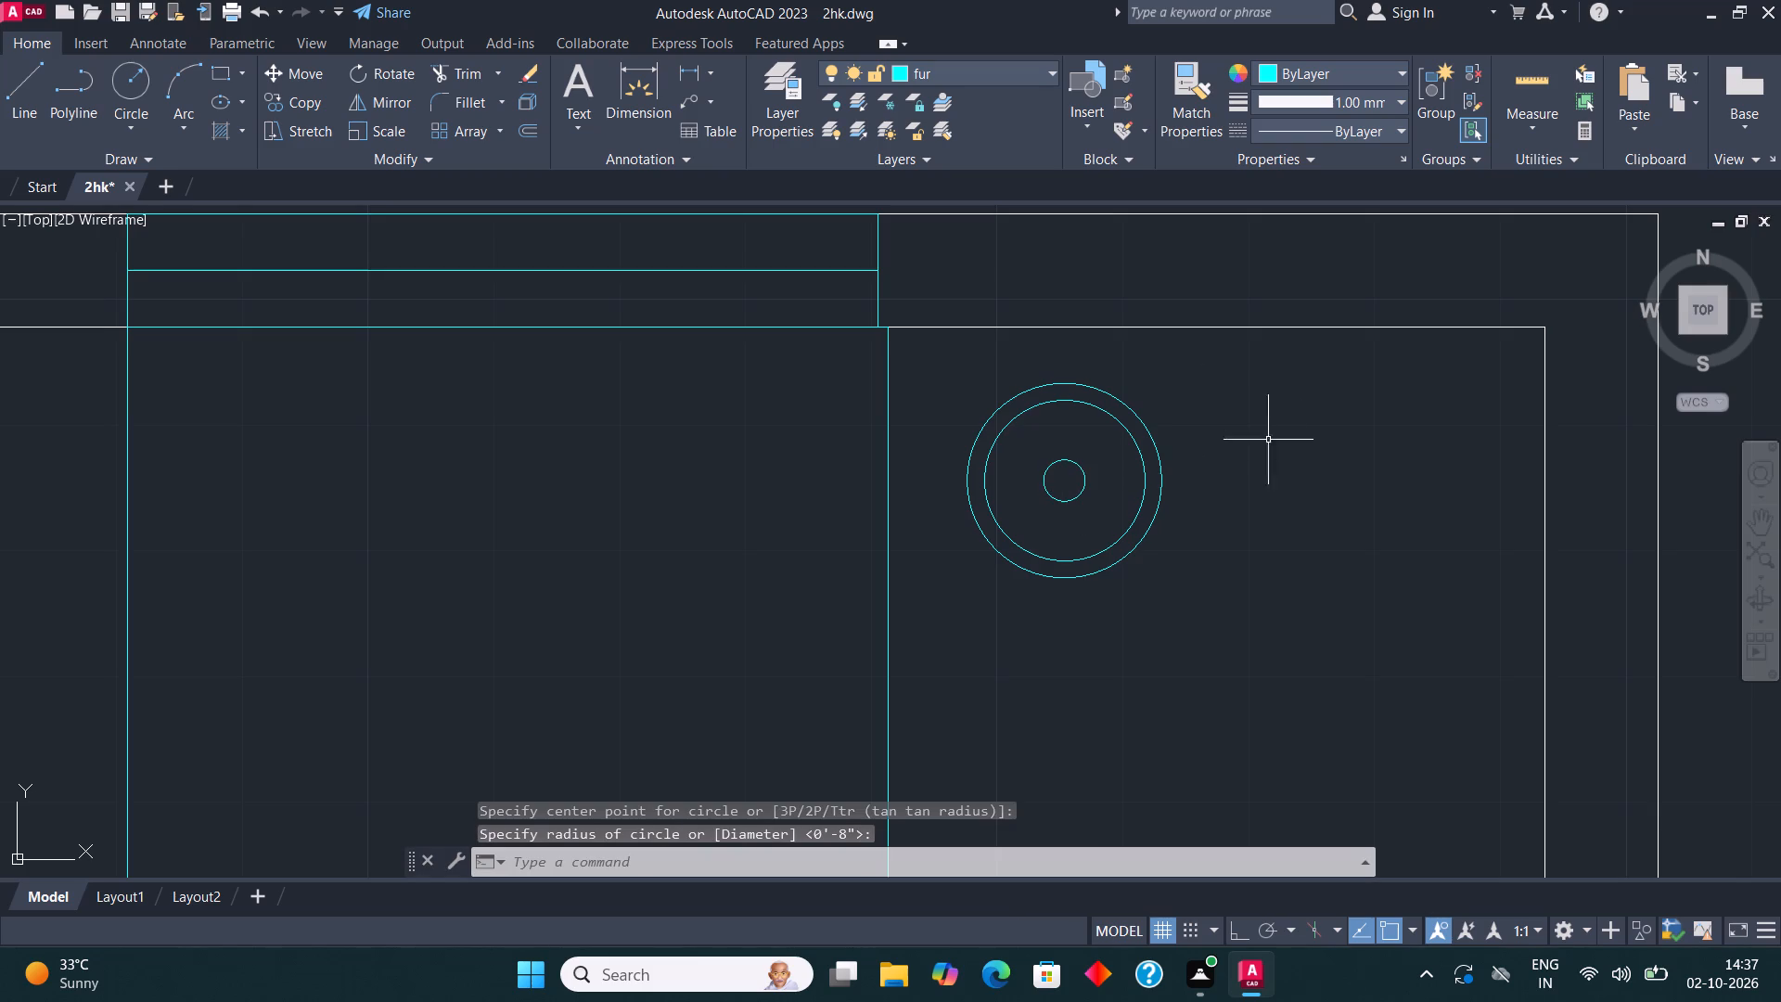
# Draw a small Start, End, Direction arc bulging outward from the north edge of the outer ring circle.
pyautogui.moveTo(1278, 464); pyautogui.dragTo(1222, 492, button='middle')
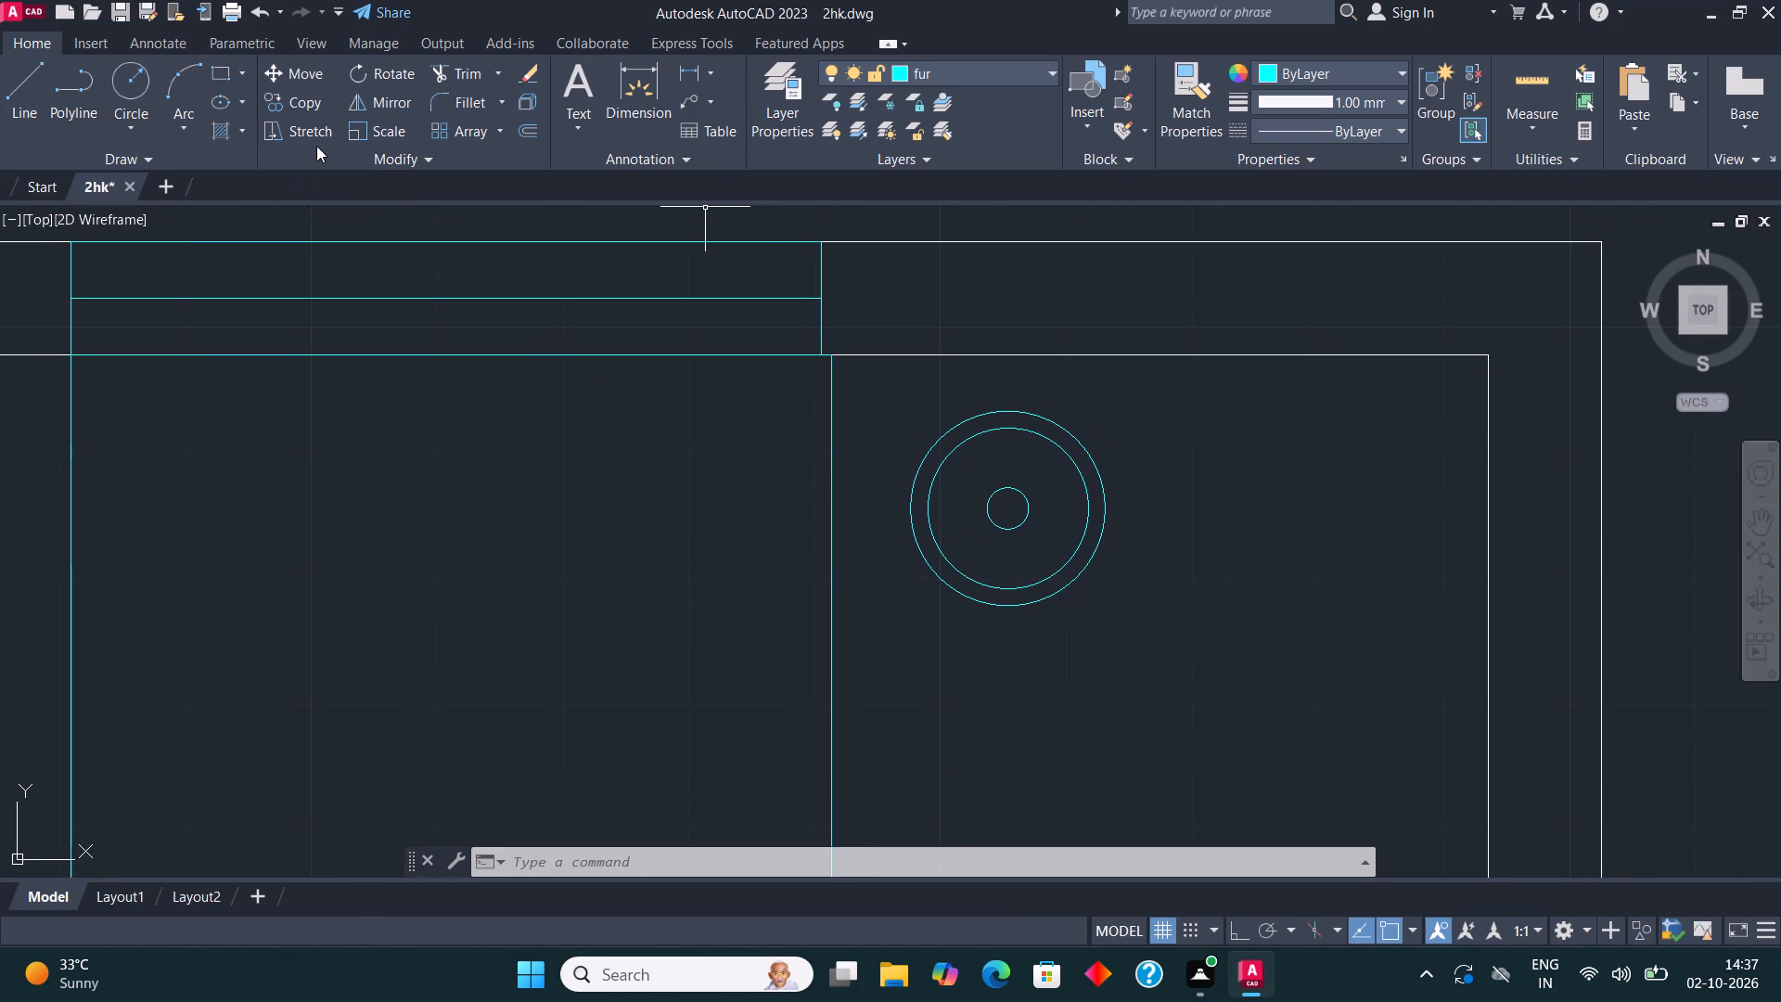
pyautogui.click(186, 125)
pyautogui.click(293, 402)
pyautogui.scroll(2, 1009, 450)
pyautogui.click(953, 357)
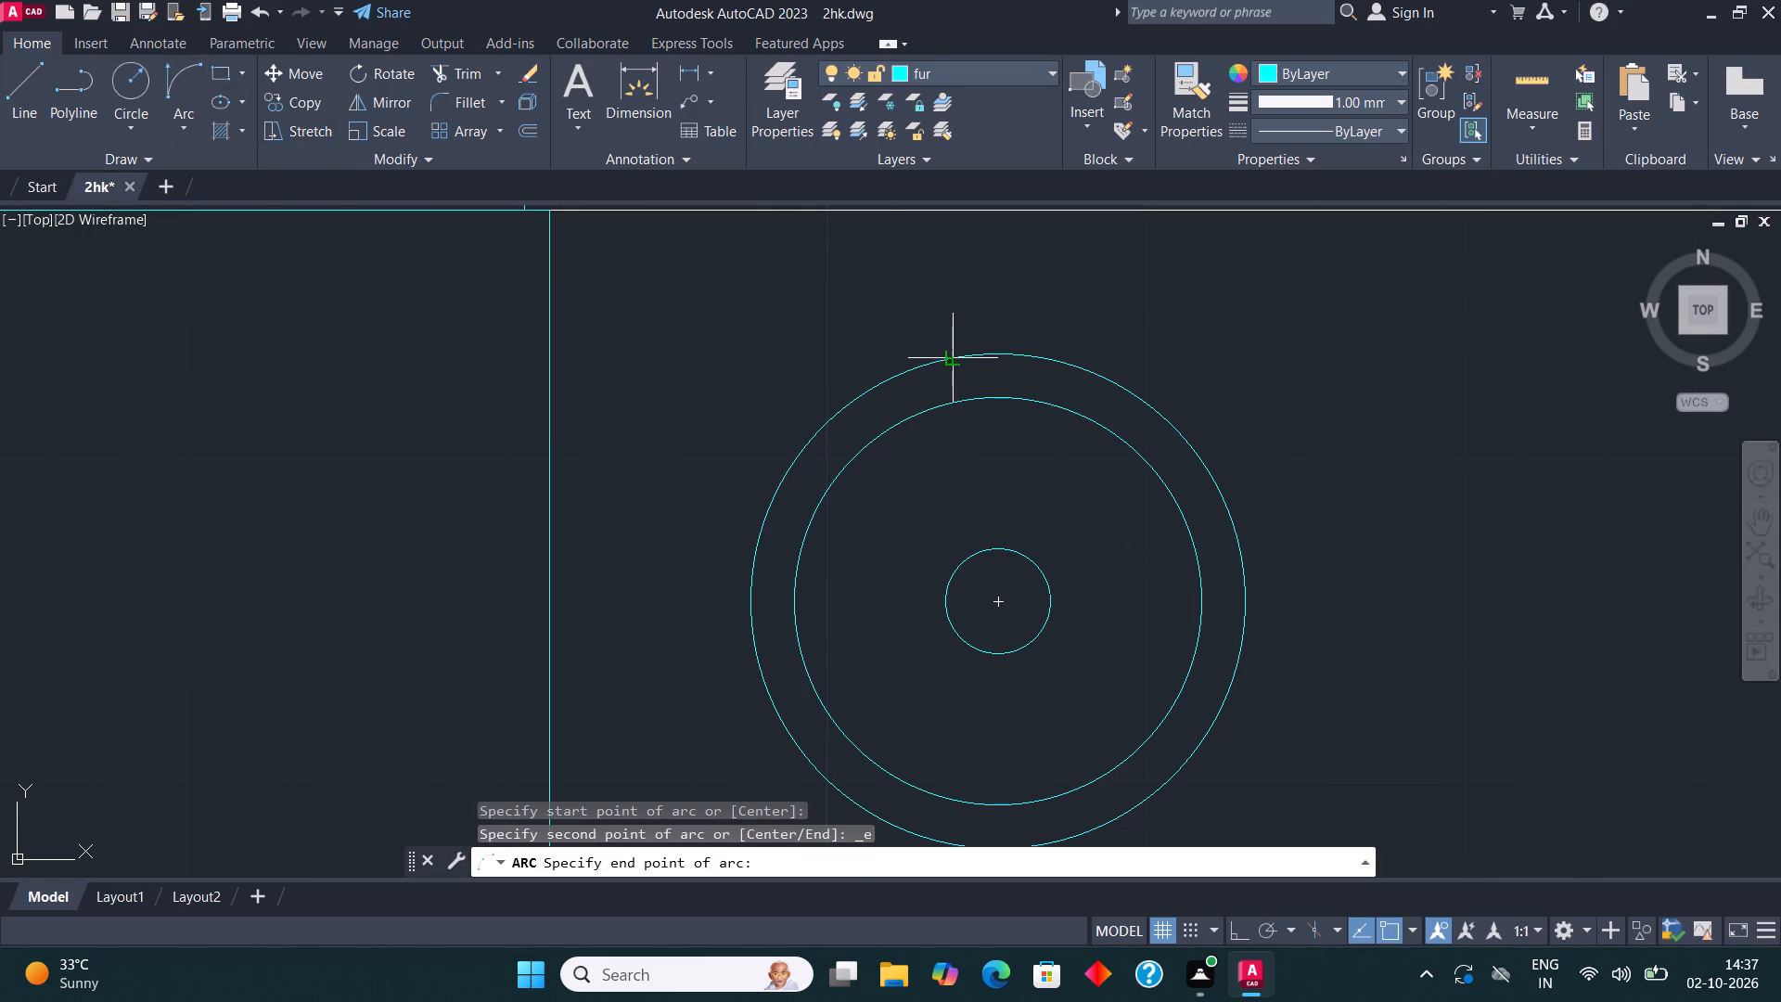
pyautogui.click(1045, 358)
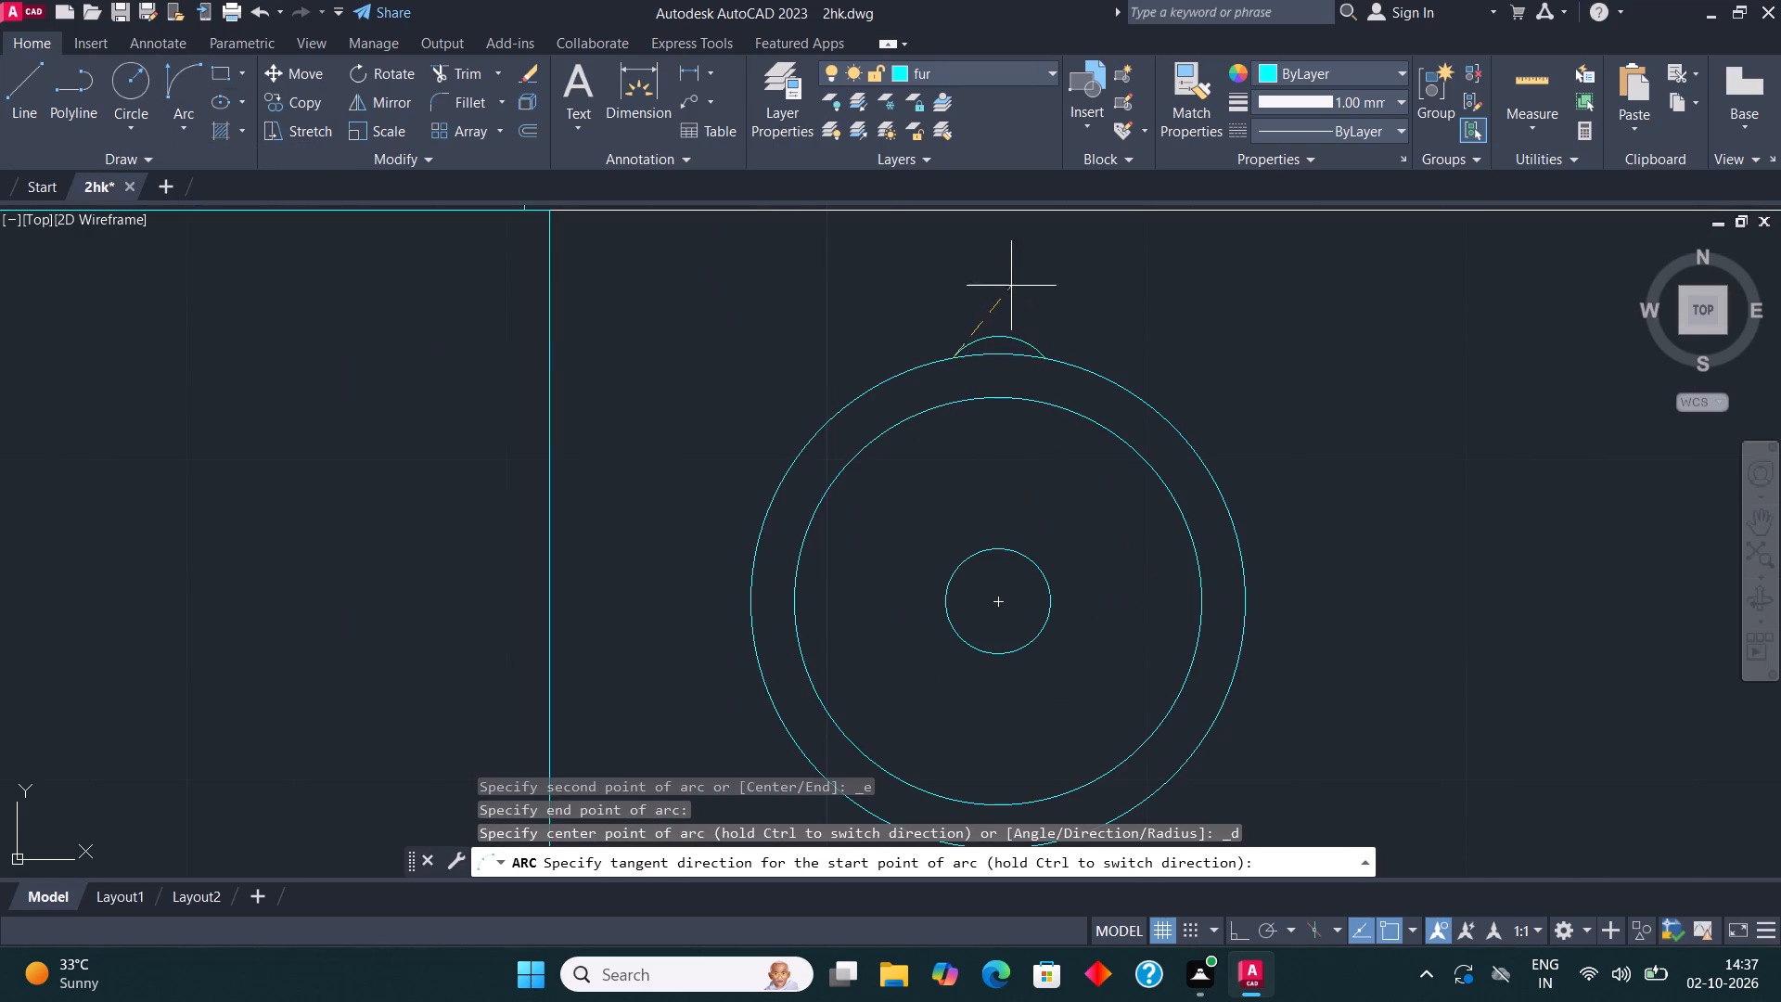
pyautogui.click(926, 274)
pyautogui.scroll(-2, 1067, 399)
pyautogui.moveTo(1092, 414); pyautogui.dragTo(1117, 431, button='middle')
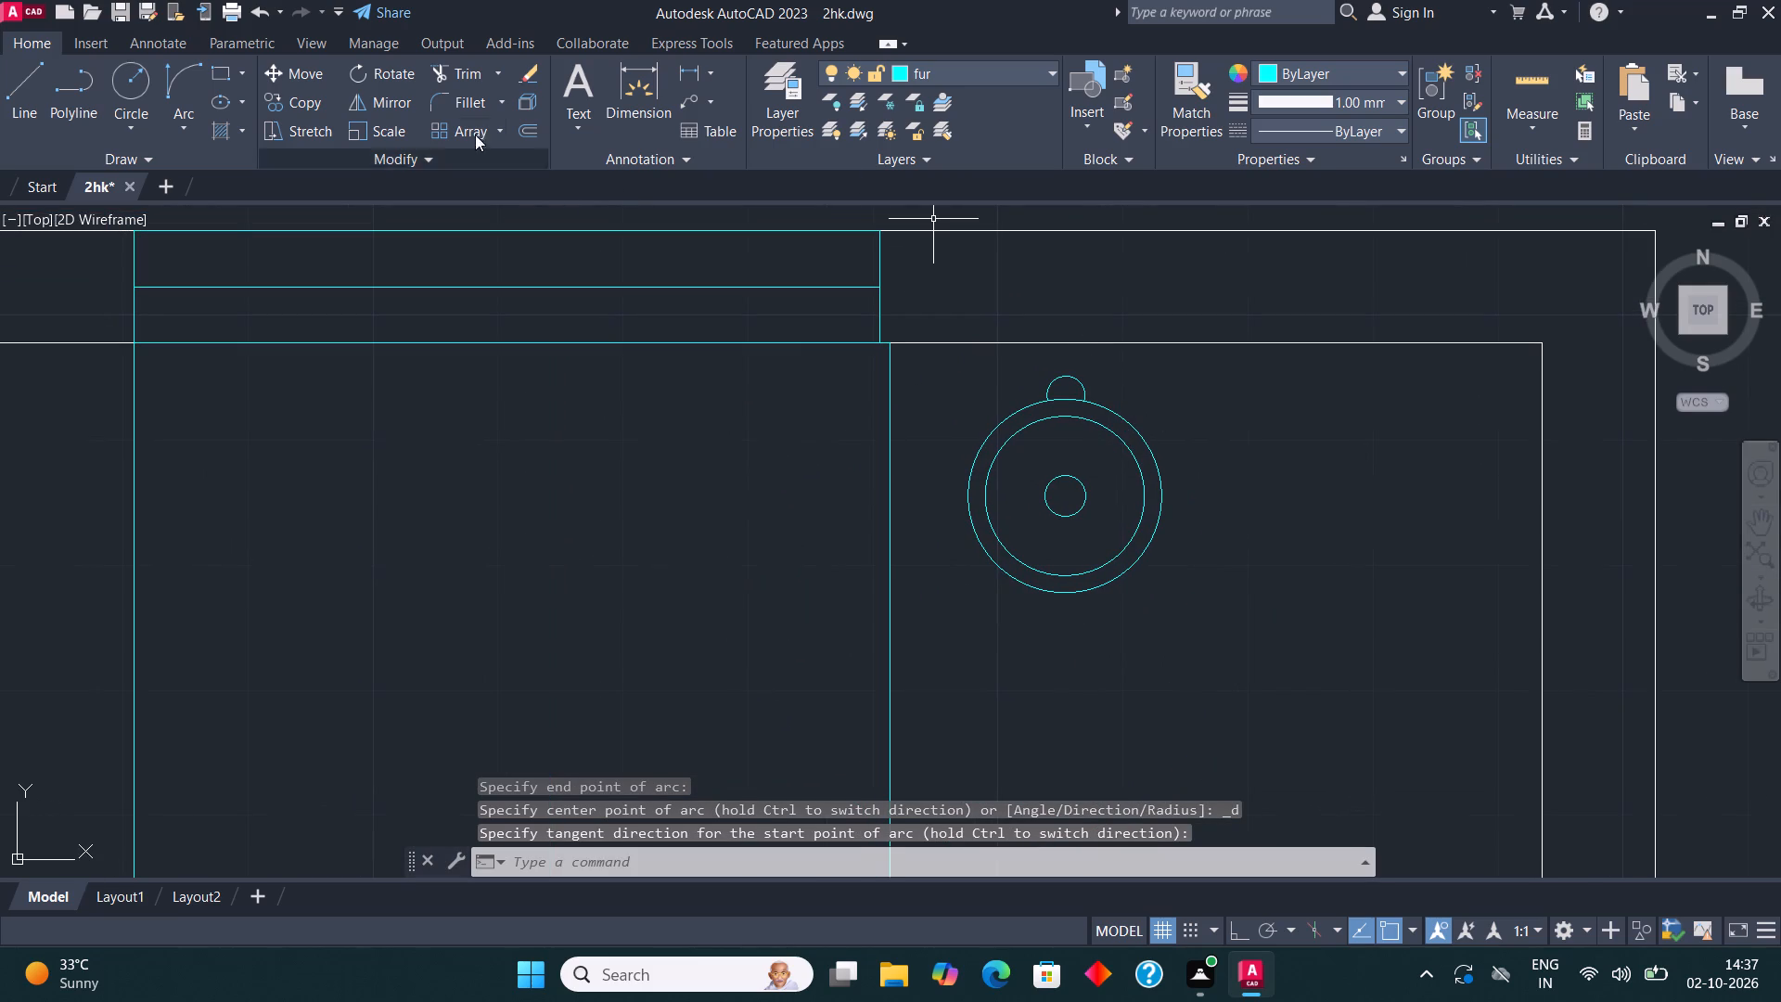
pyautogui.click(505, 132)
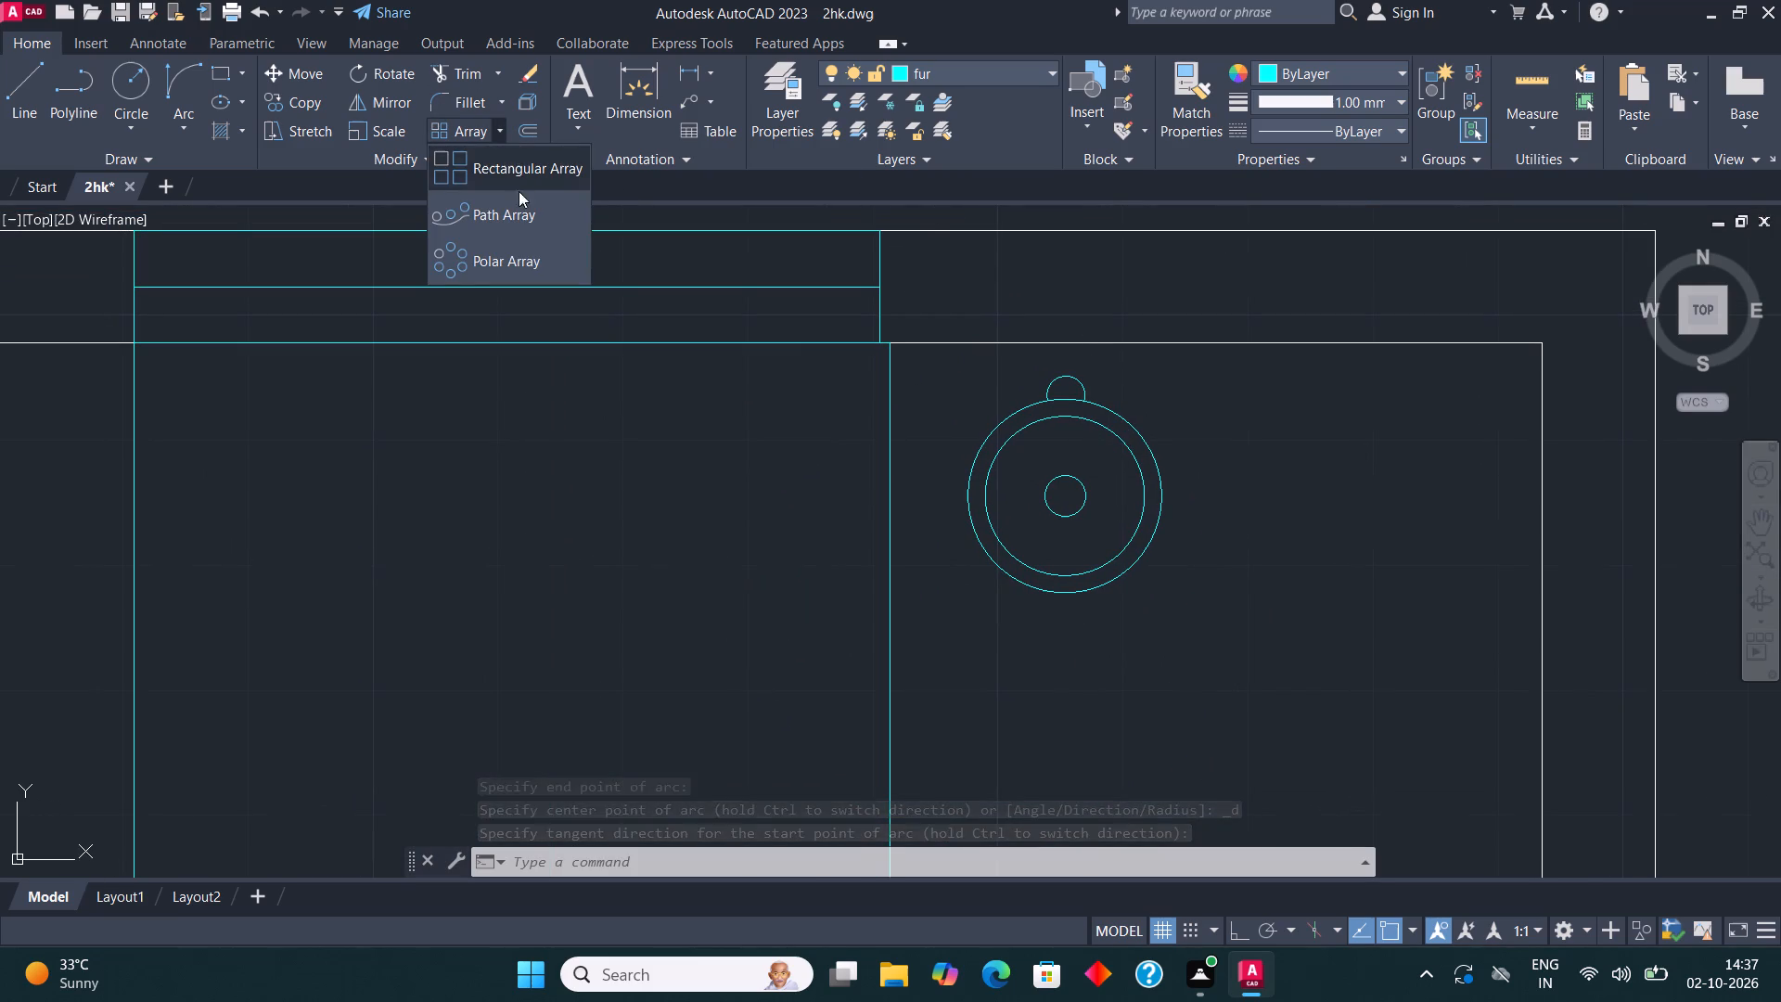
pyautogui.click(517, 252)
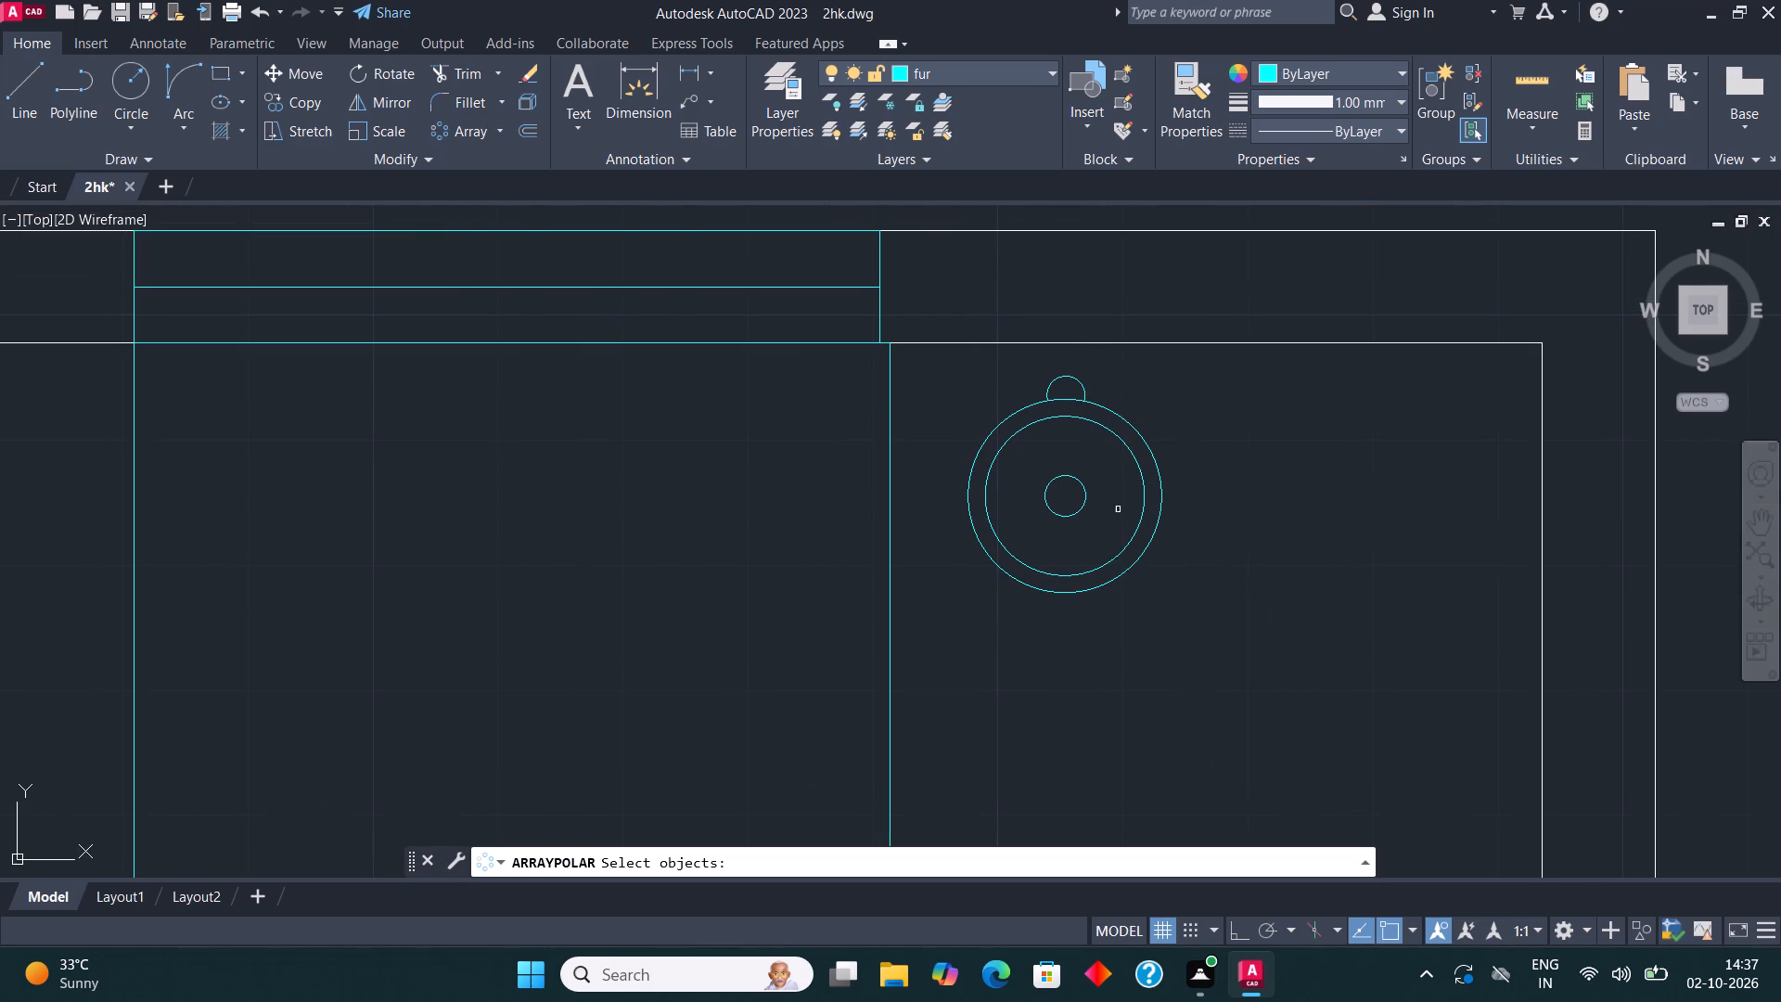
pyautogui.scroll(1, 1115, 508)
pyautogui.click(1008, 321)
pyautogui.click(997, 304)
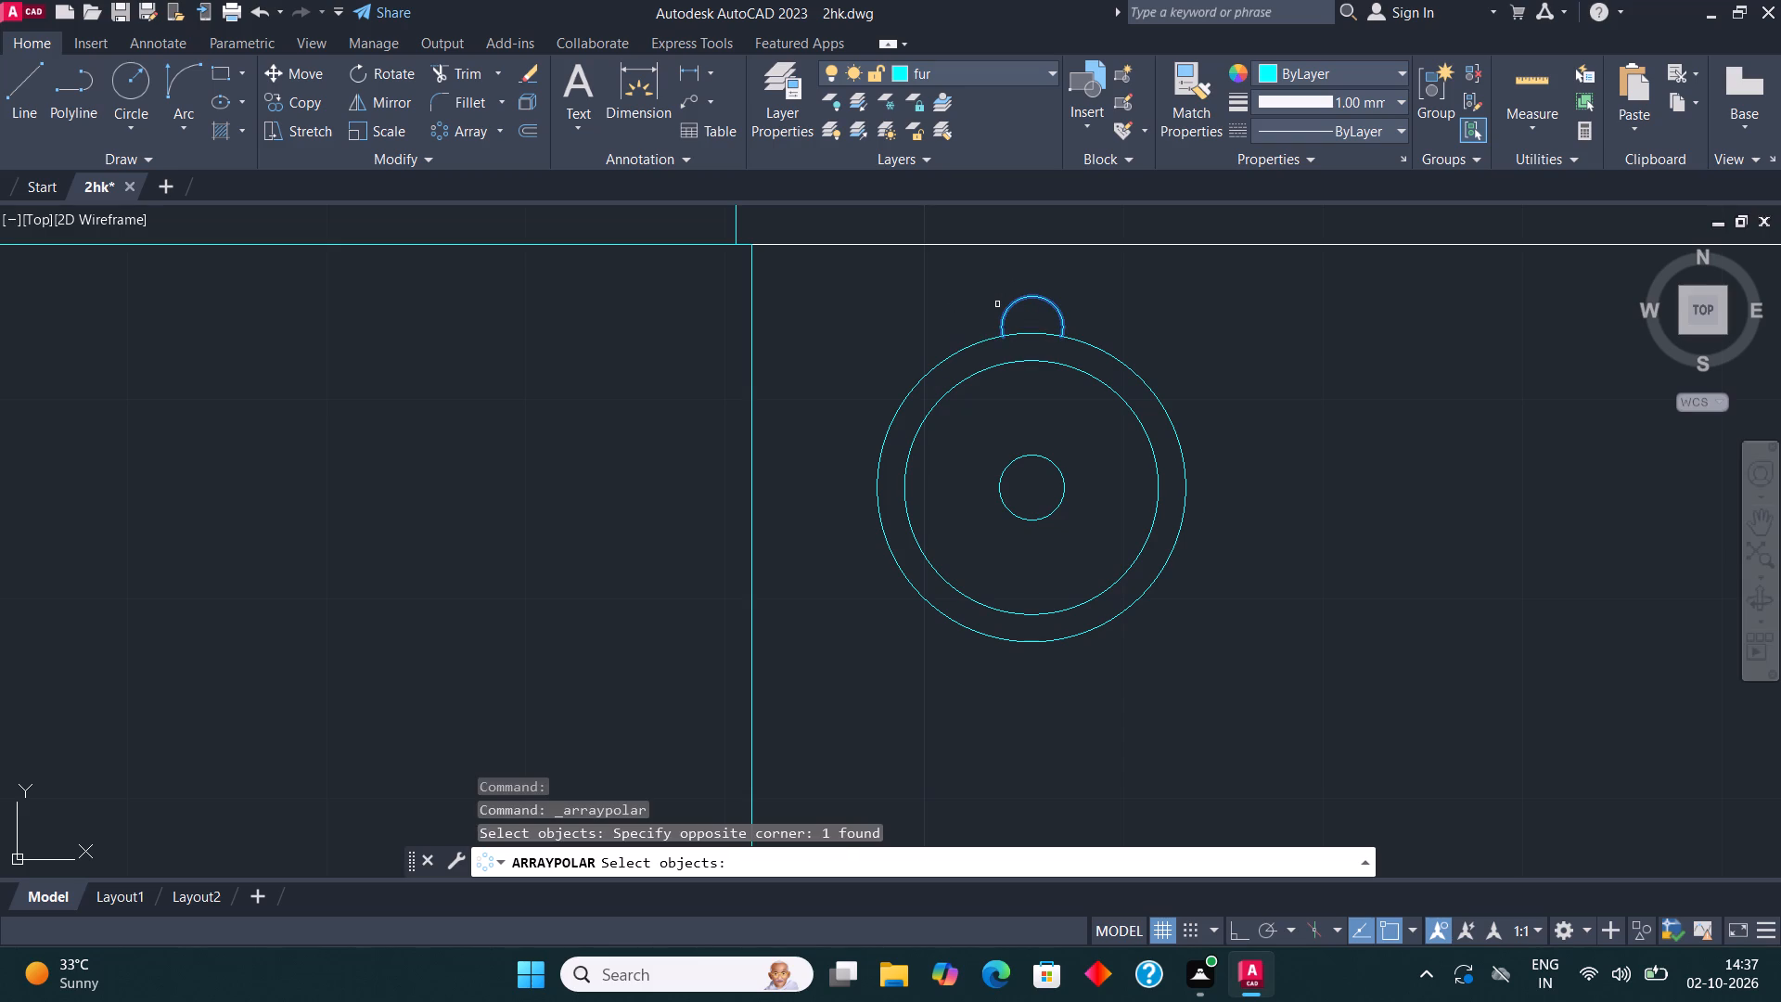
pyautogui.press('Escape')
# Create a polar array of the small outward arc around the circles' center.
pyautogui.click(1046, 395)
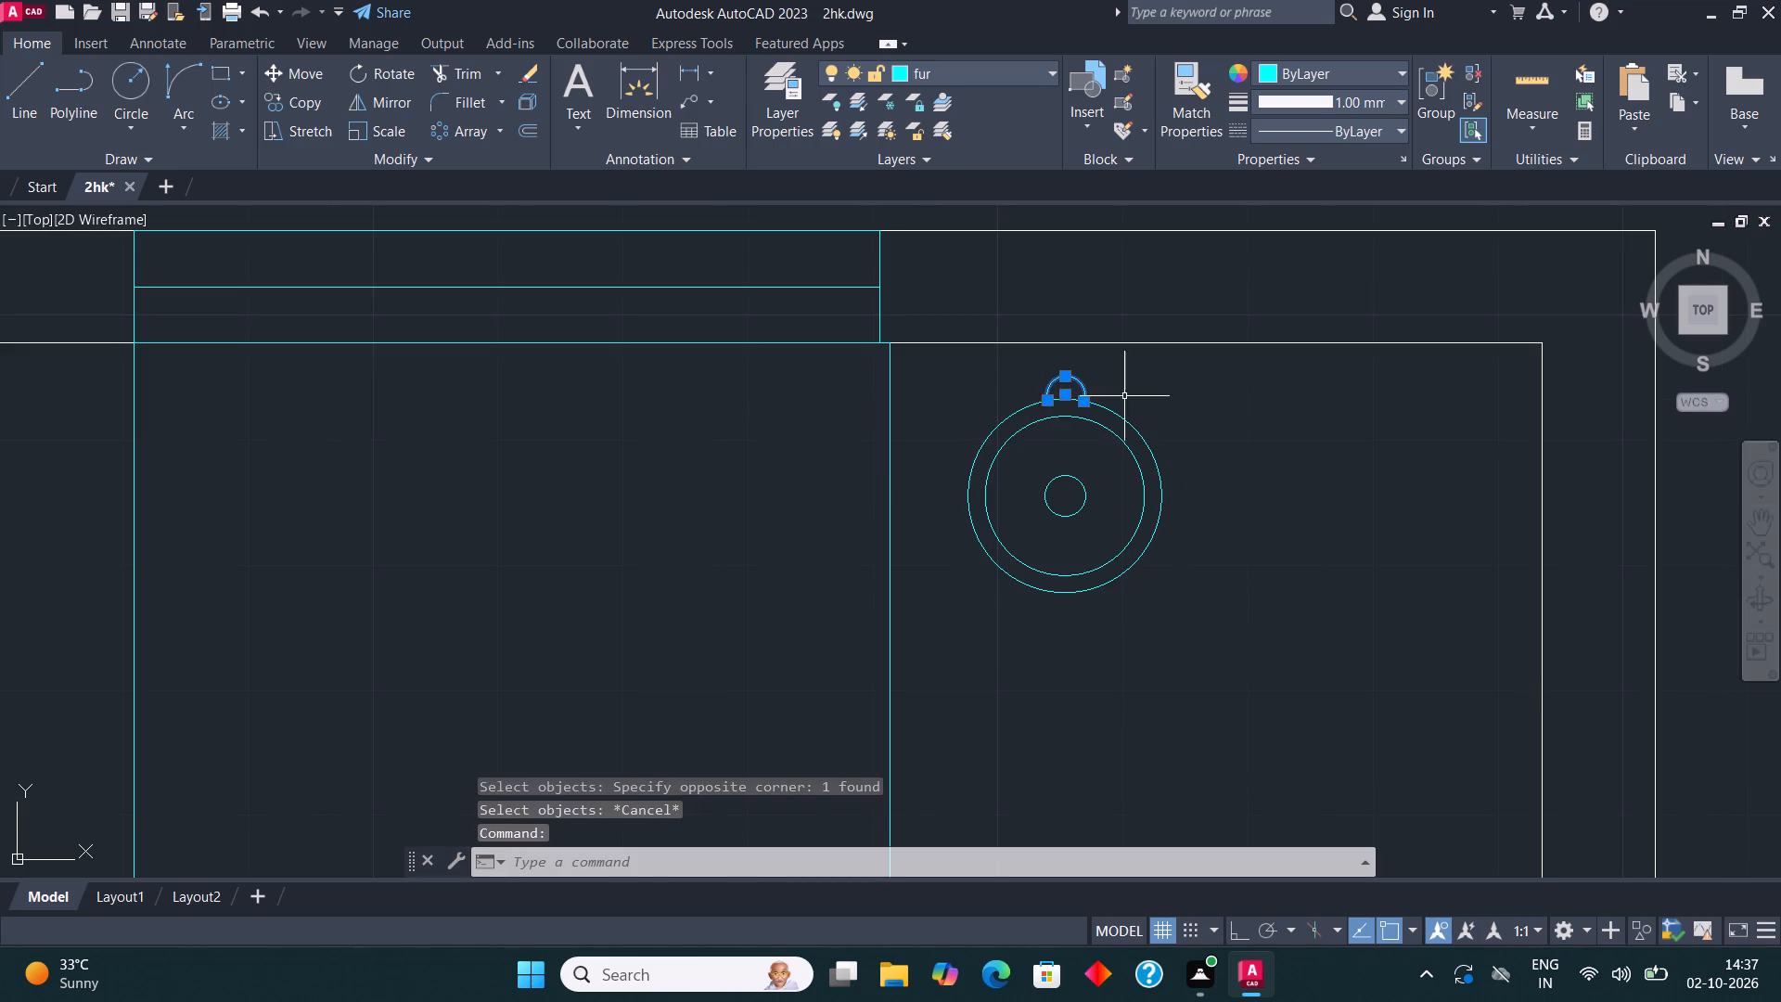
pyautogui.scroll(1, 1161, 393)
pyautogui.click(465, 132)
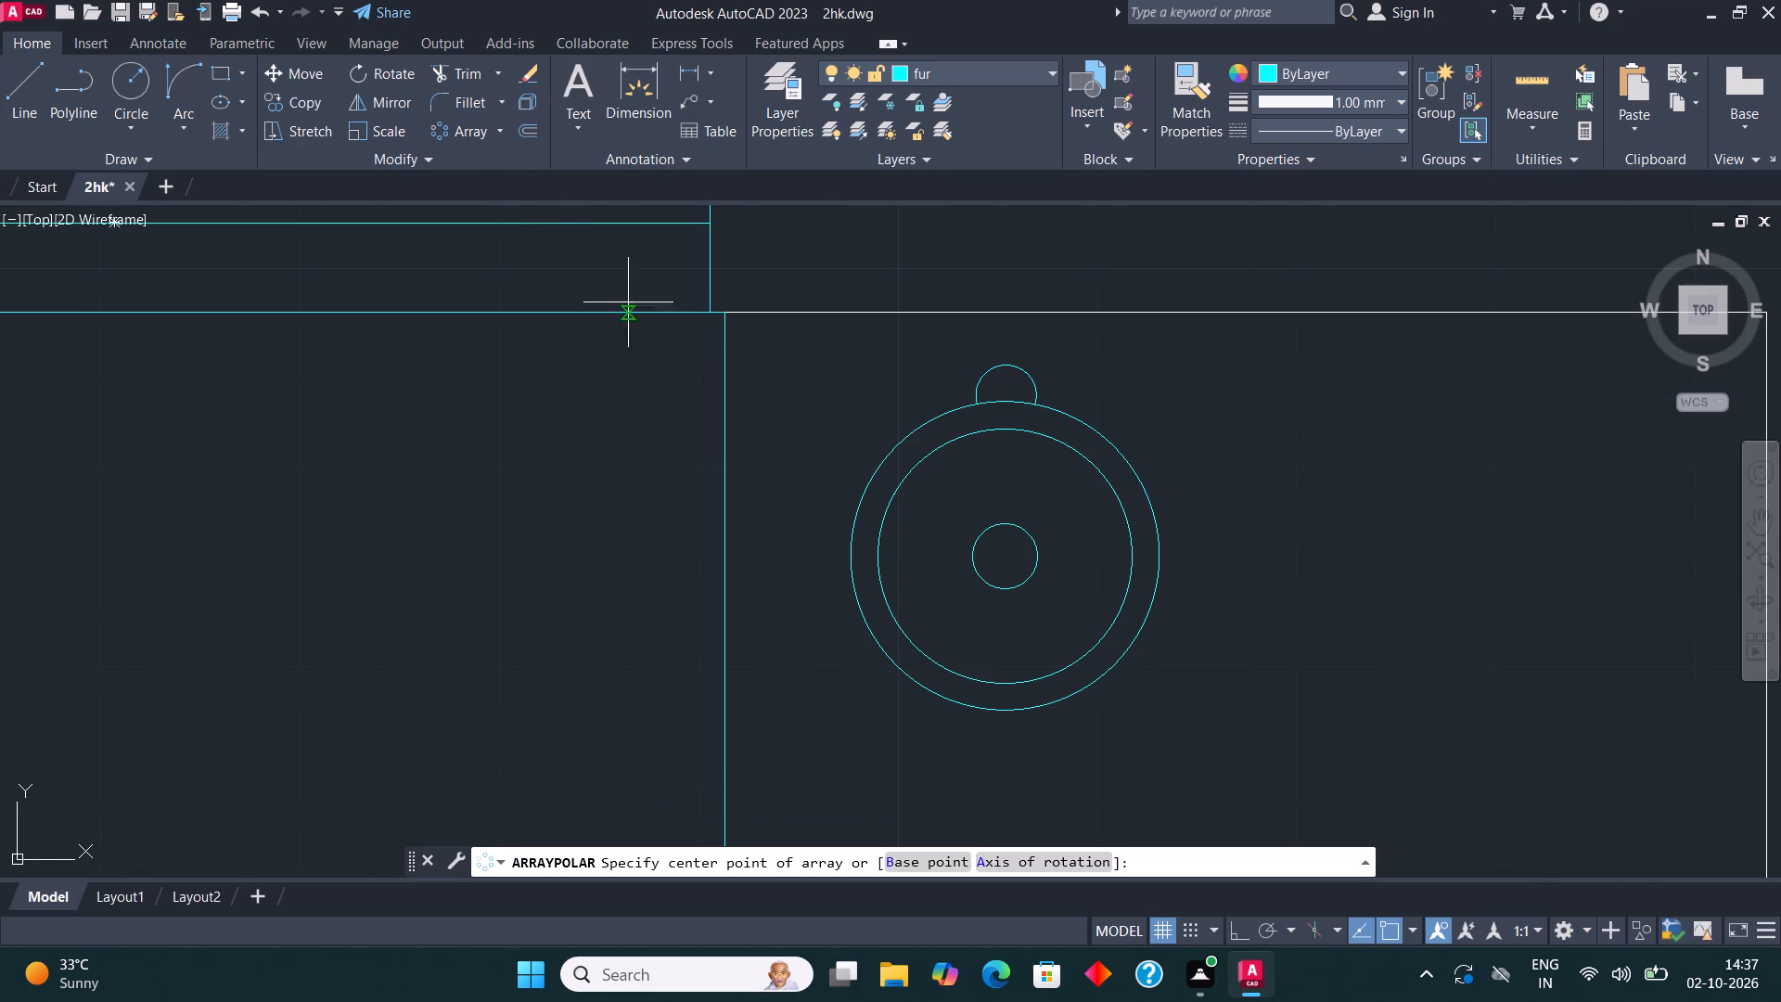
pyautogui.click(1003, 560)
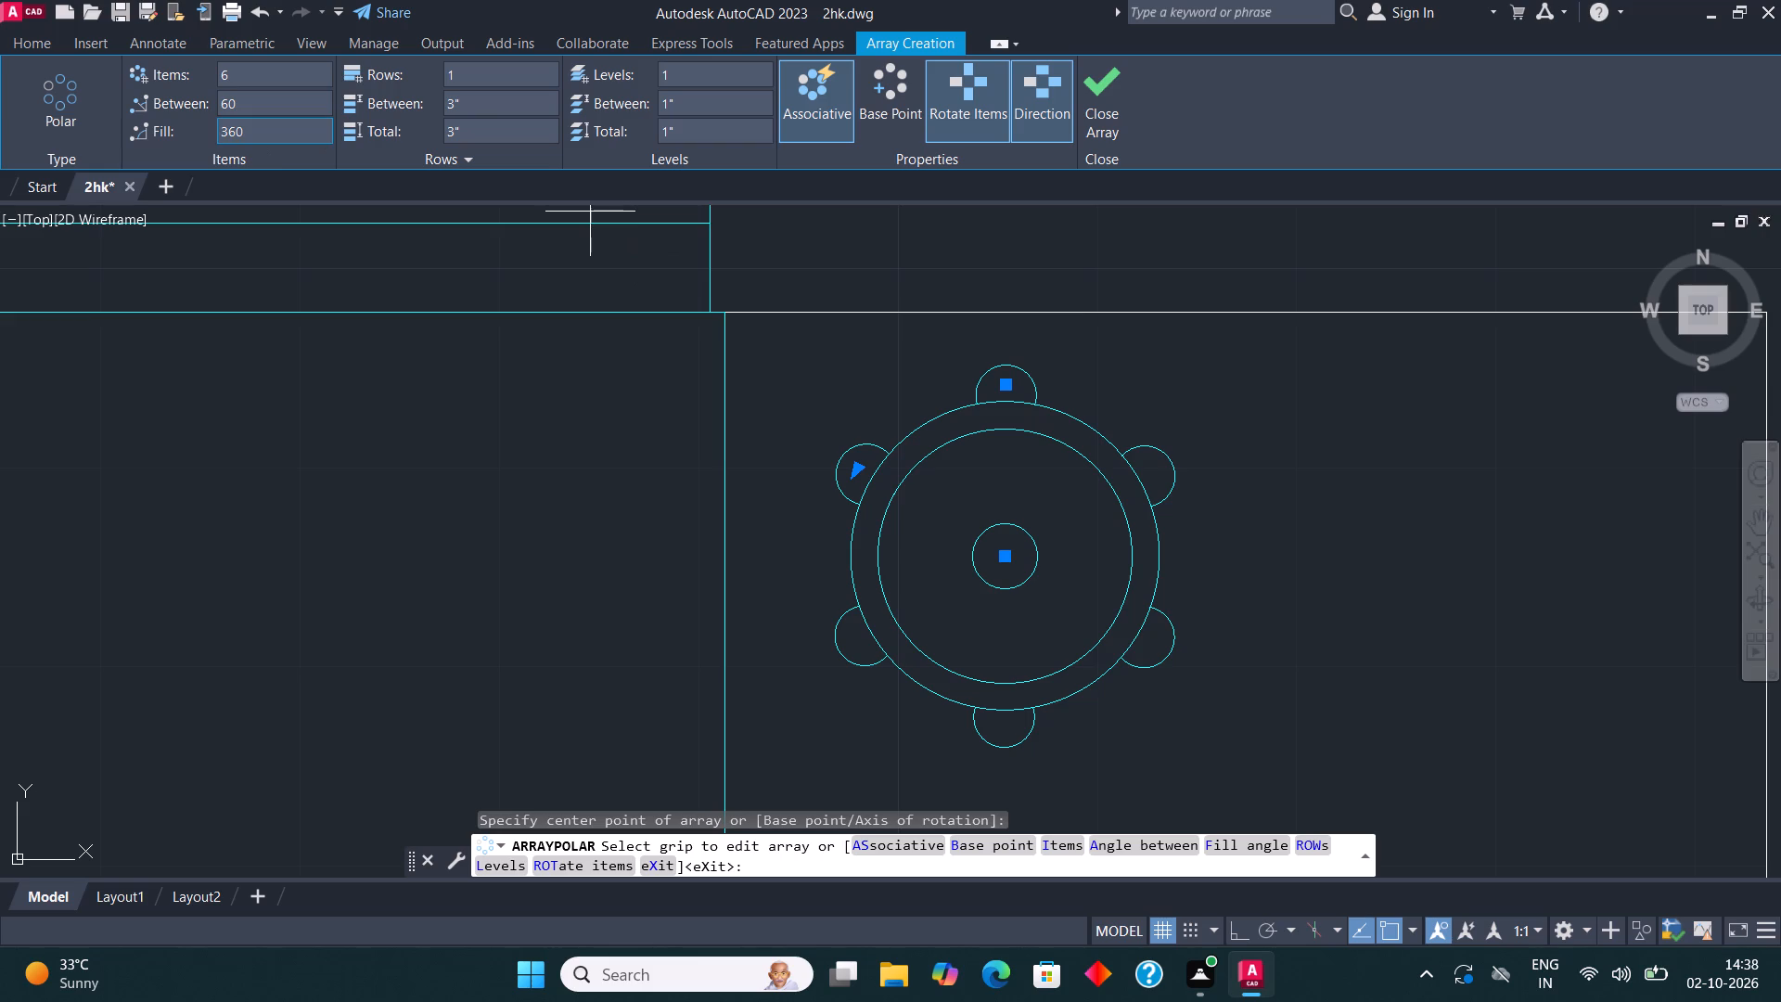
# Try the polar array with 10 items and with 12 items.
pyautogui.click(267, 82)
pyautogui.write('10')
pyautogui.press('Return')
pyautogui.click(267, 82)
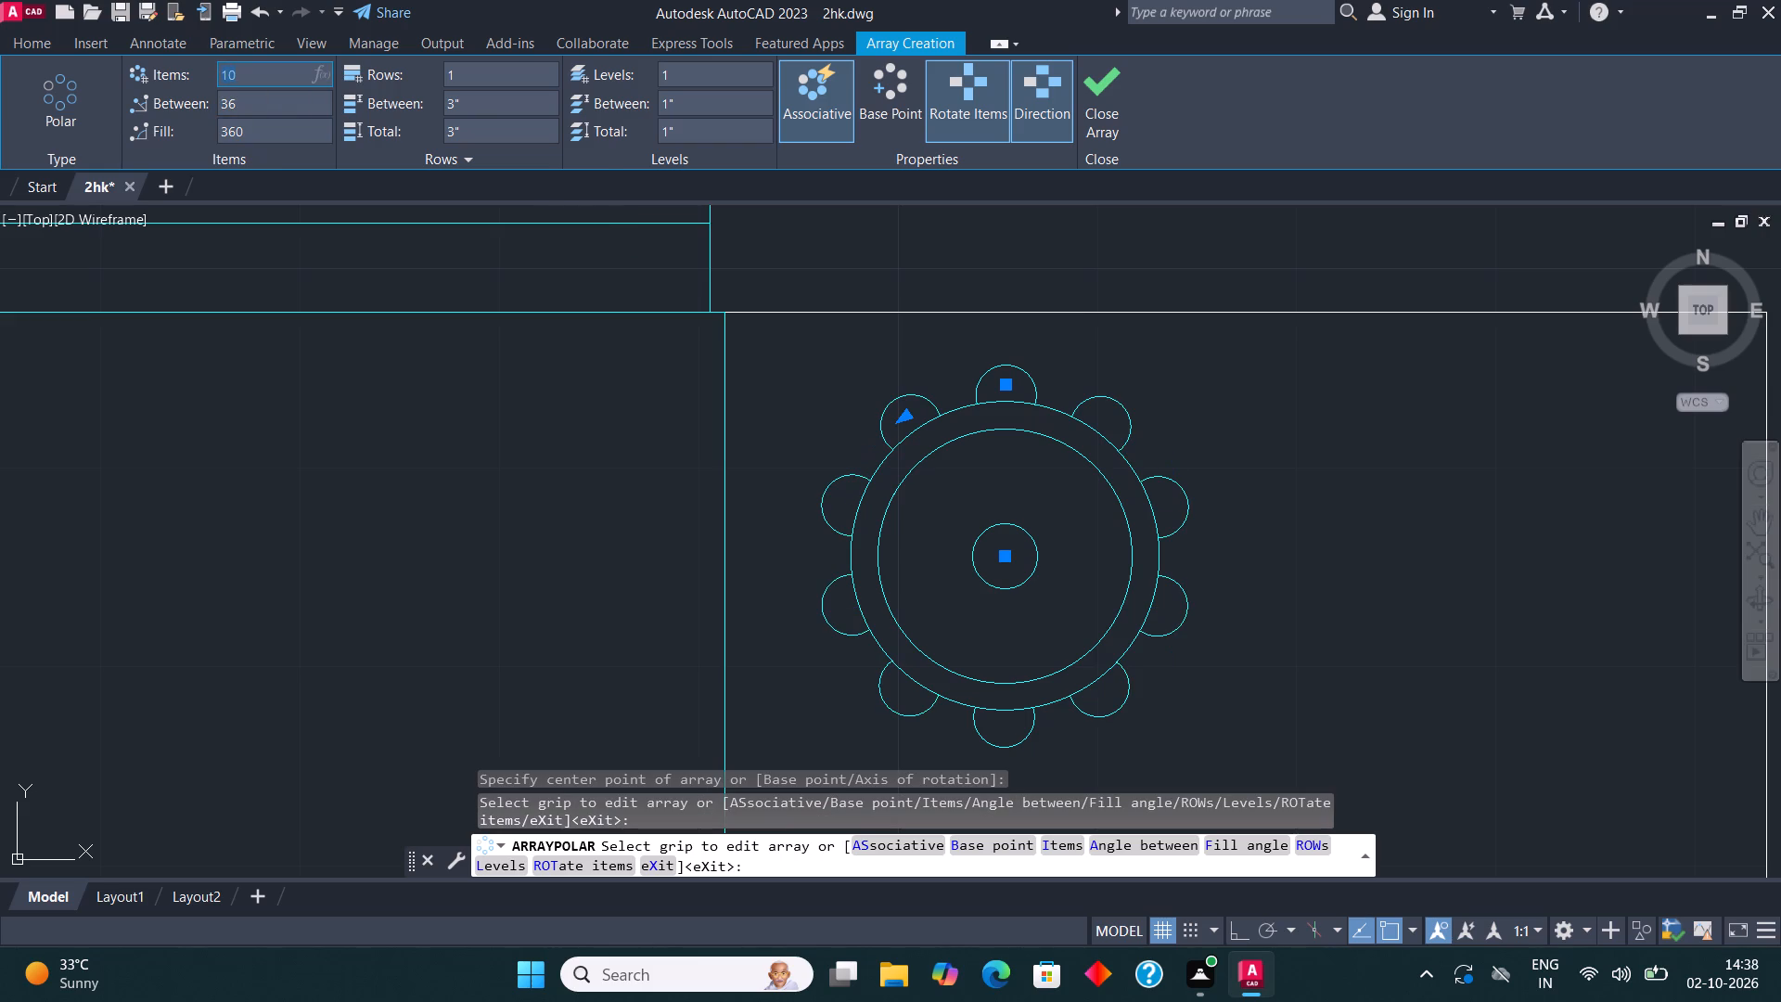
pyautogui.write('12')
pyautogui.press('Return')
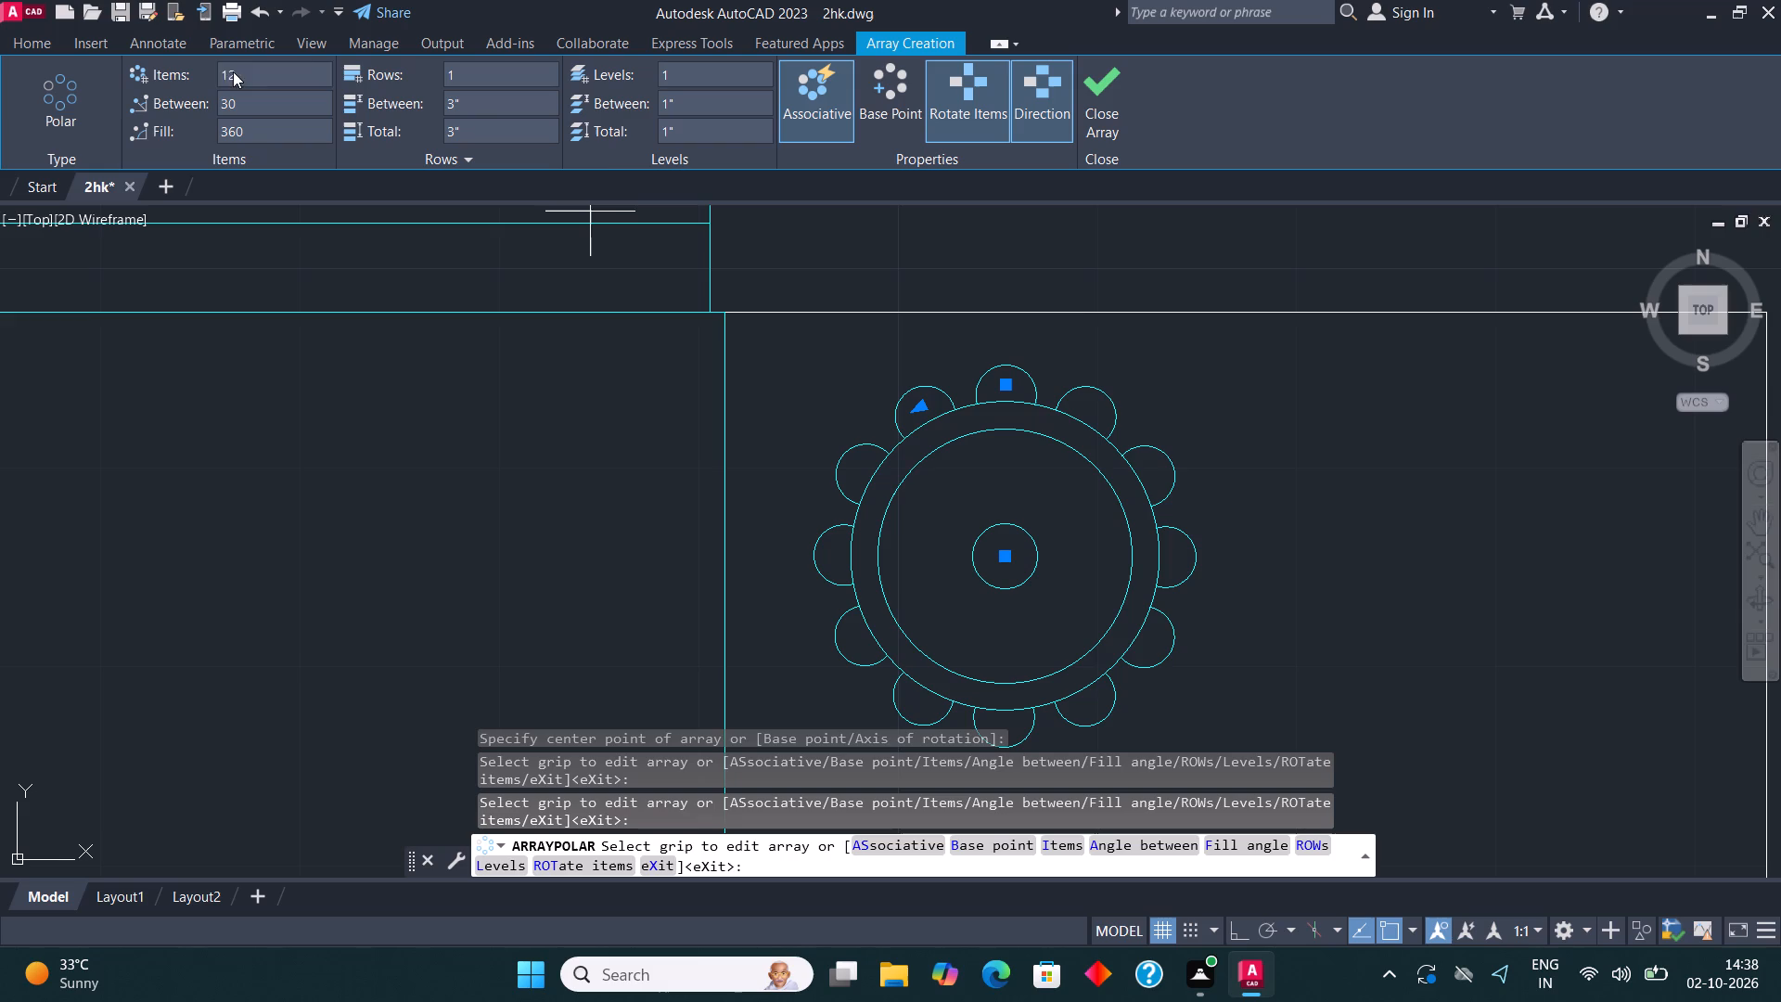
# Set the polar array's item count to 14.
pyautogui.moveTo(233, 71); pyautogui.dragTo(199, 80)
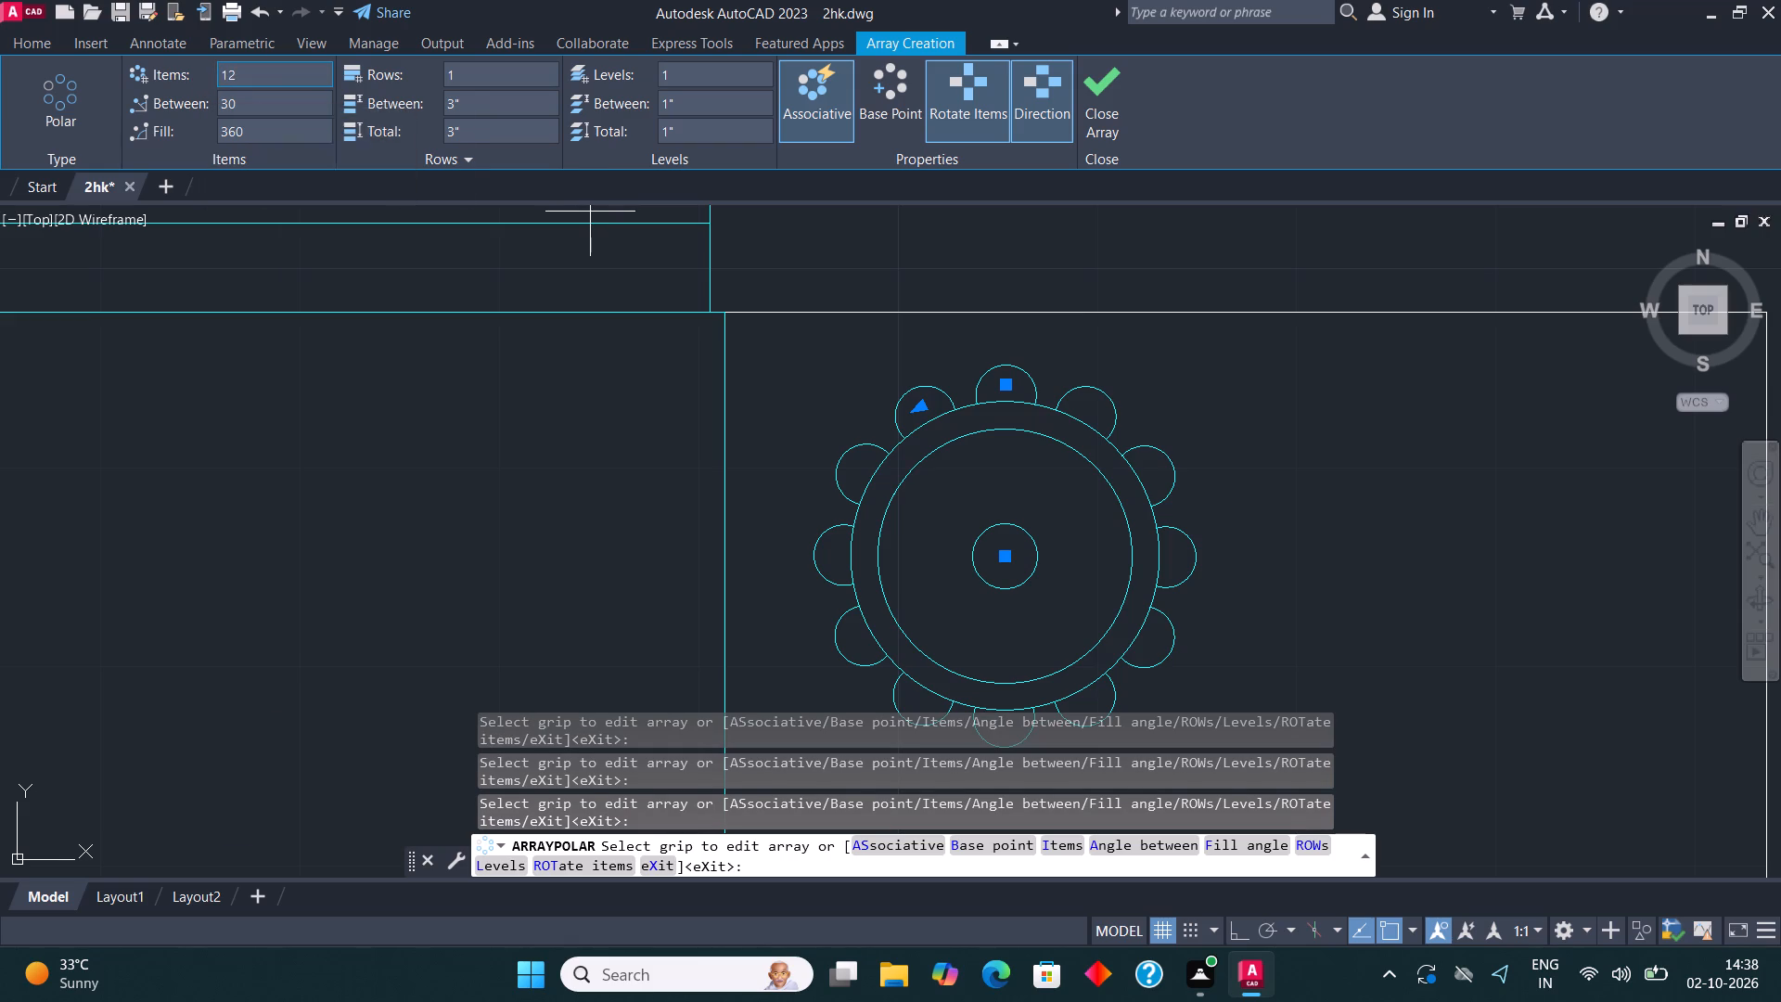
pyautogui.click(268, 77)
pyautogui.write('14')
pyautogui.press('Return')
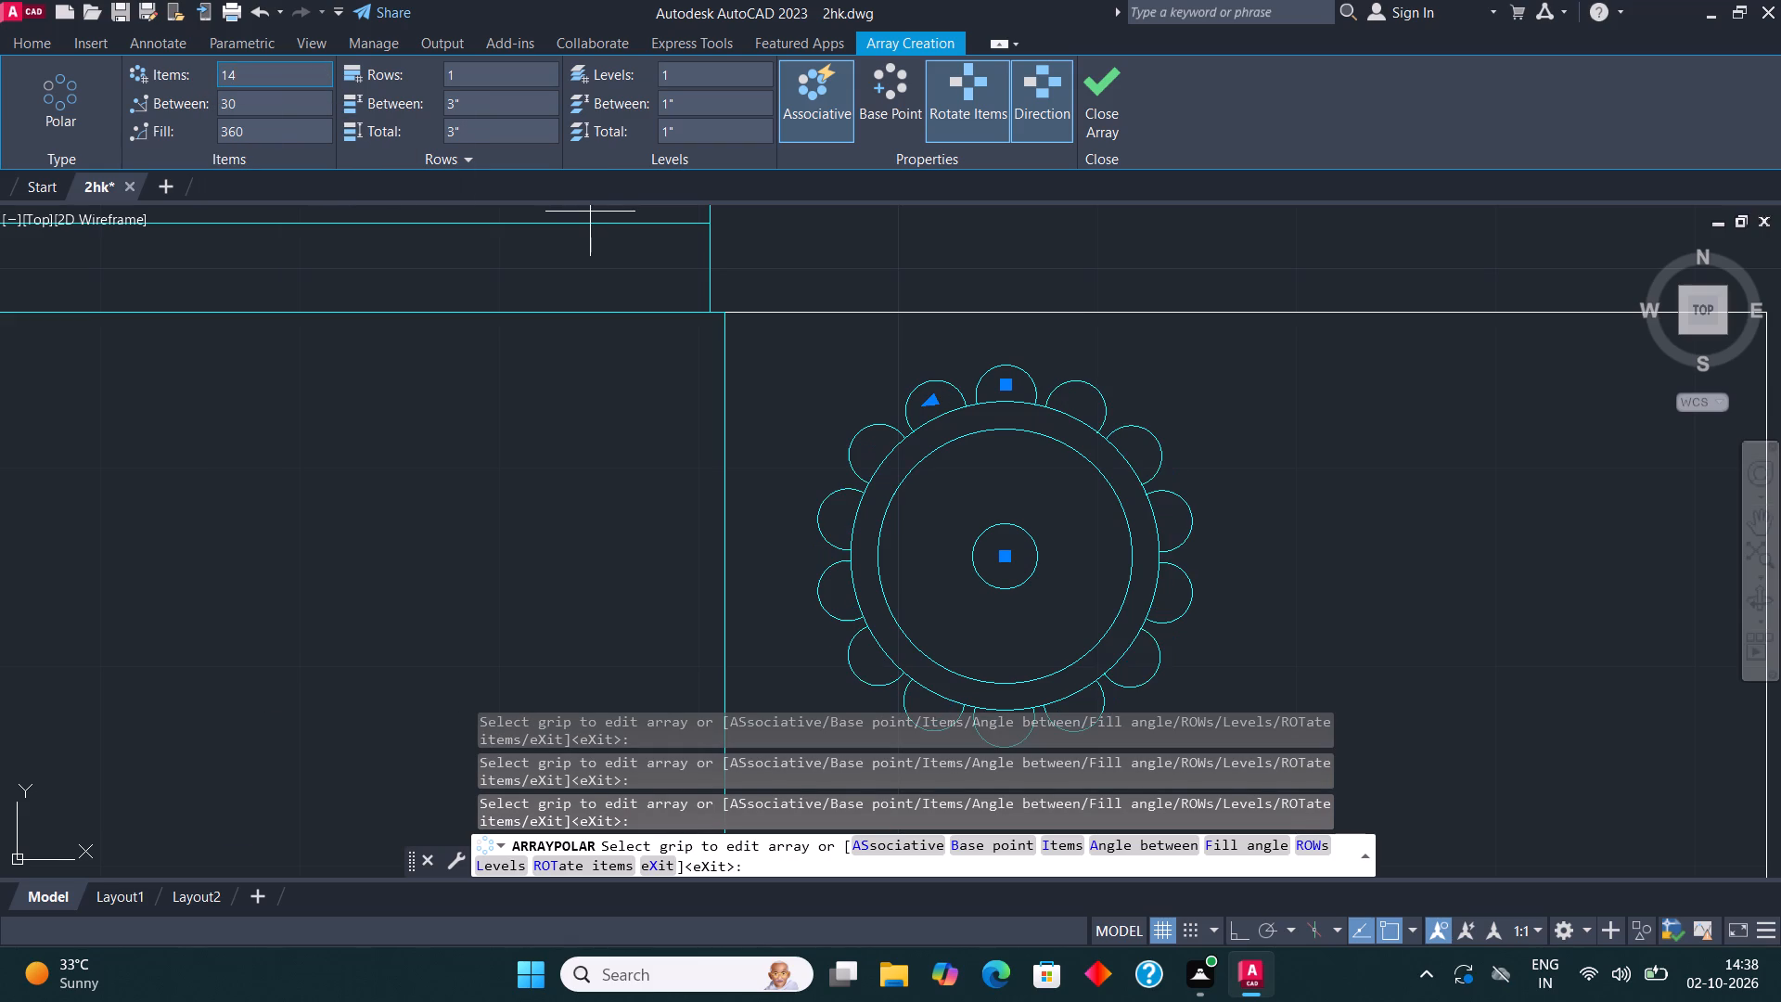
# Open the polar array's item count for editing.
pyautogui.click(276, 72)
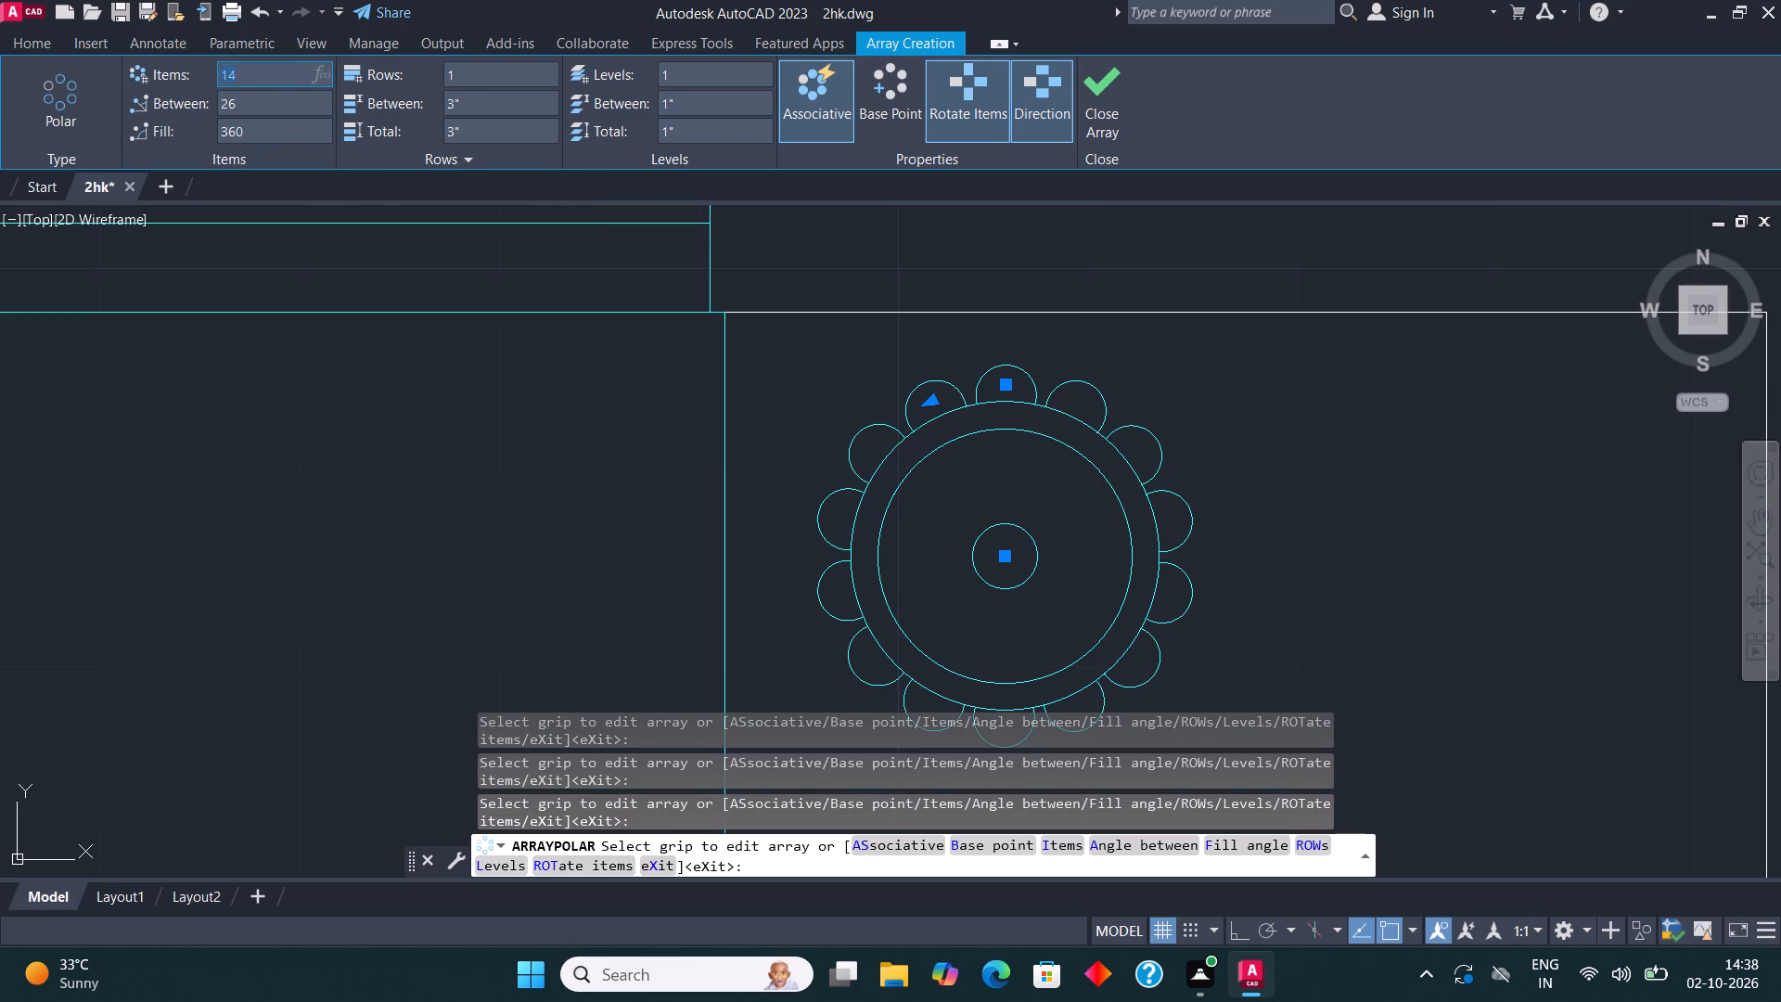
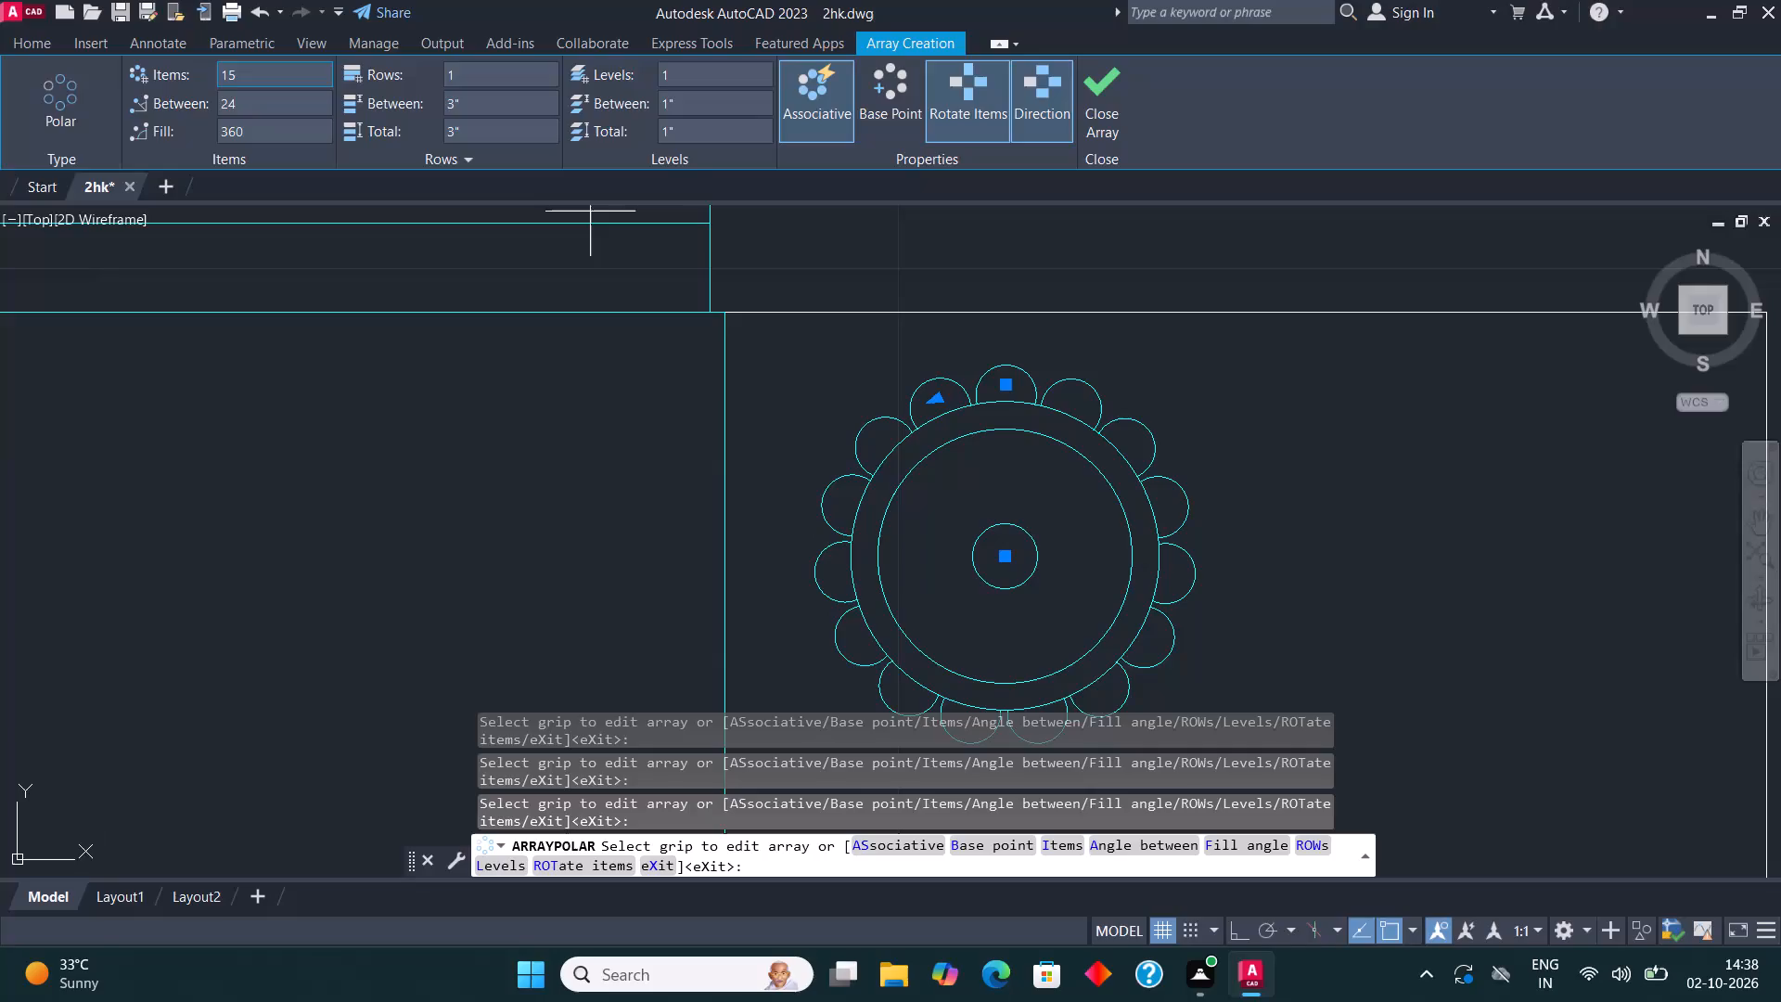
# Set the polar array's item count to 16 and finish the array.
pyautogui.click(267, 66)
pyautogui.write('16')
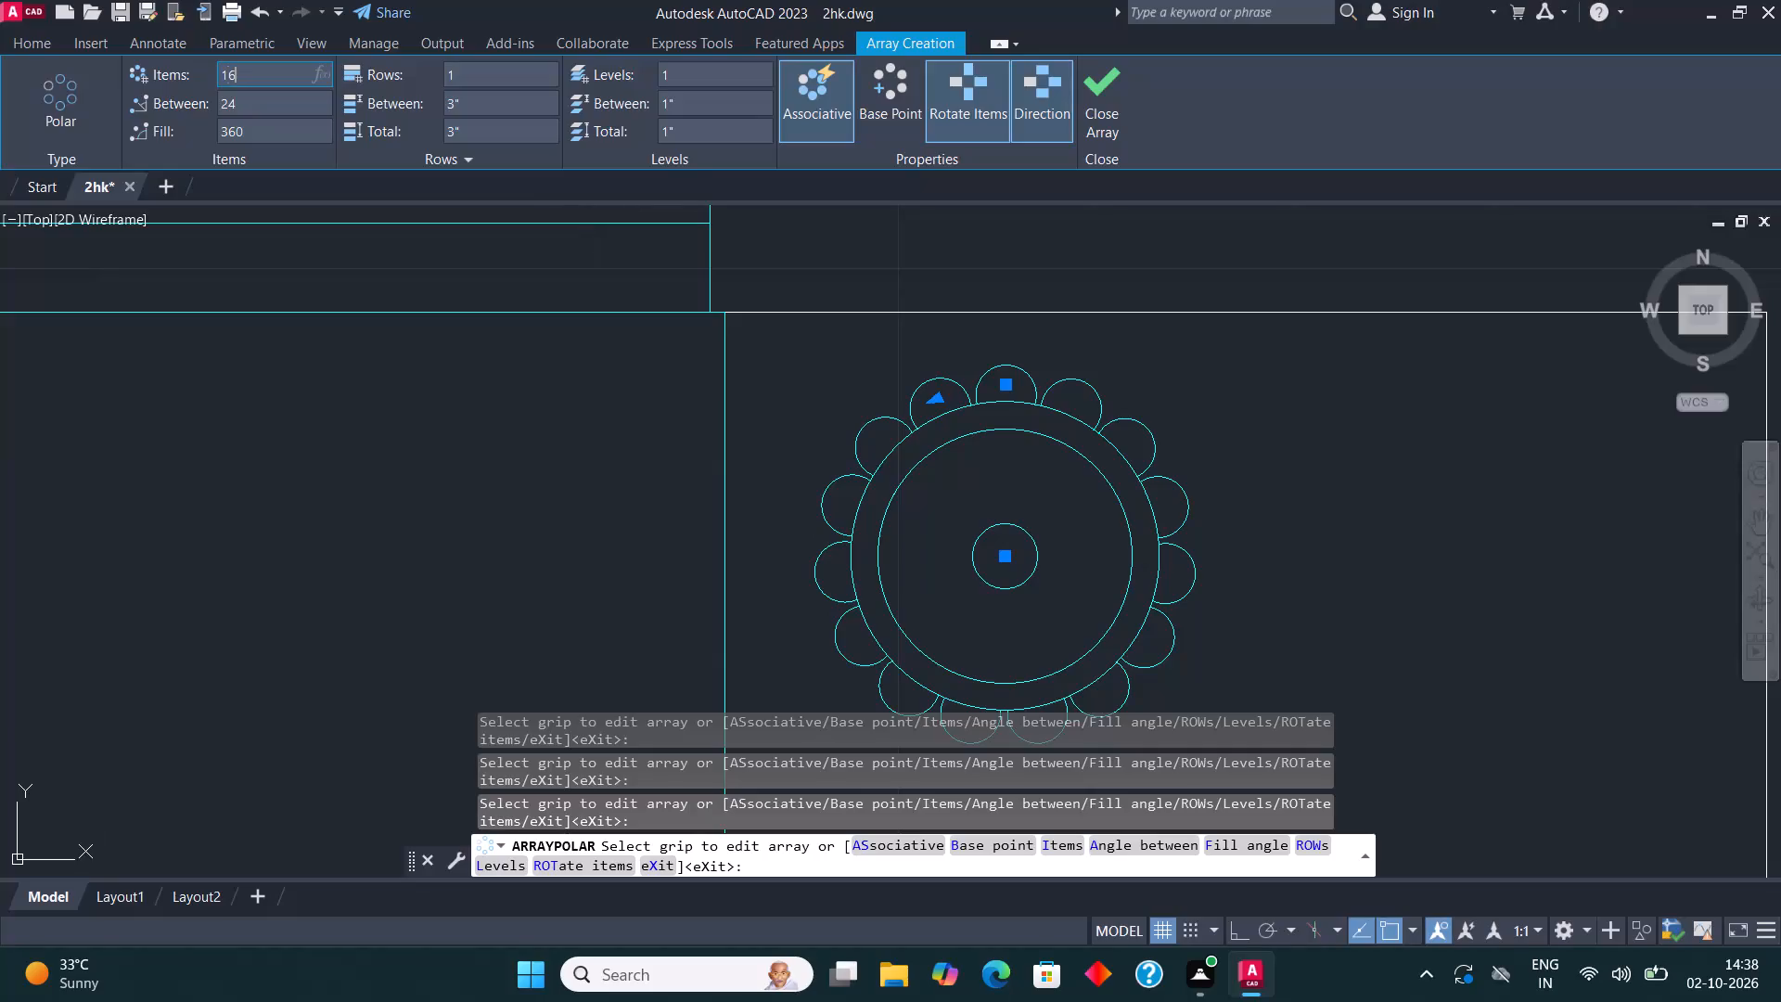
pyautogui.press('Return')
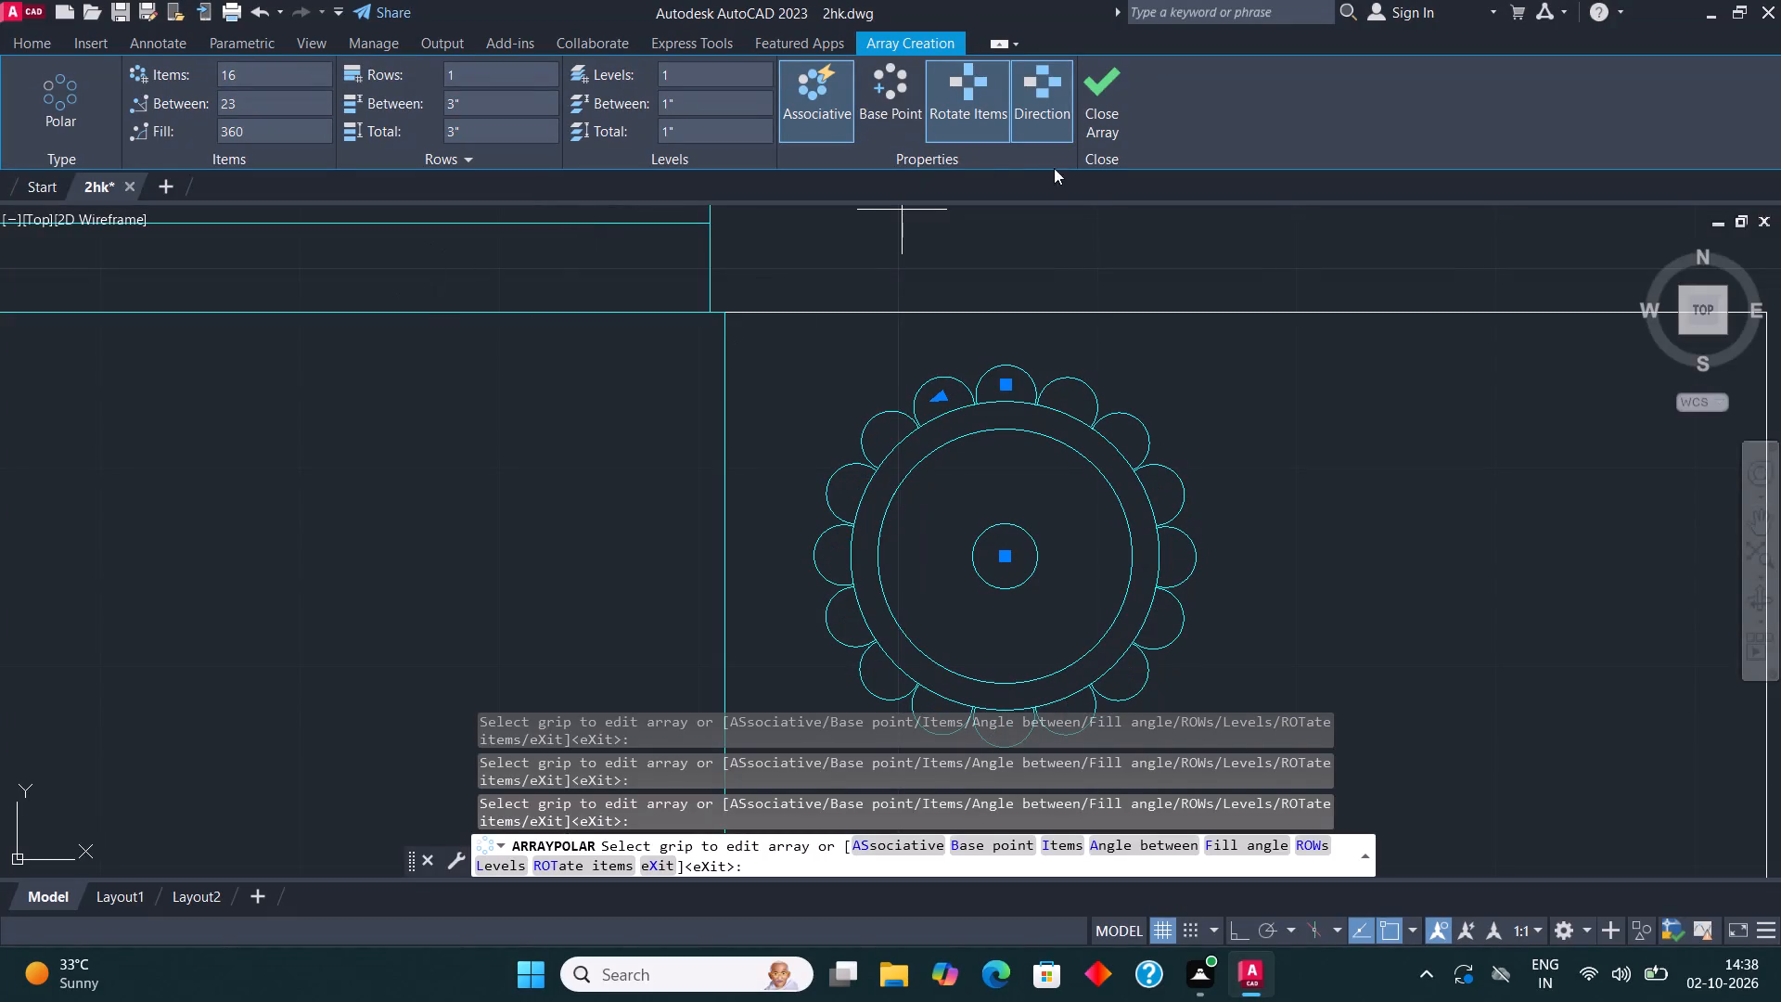
pyautogui.click(1090, 107)
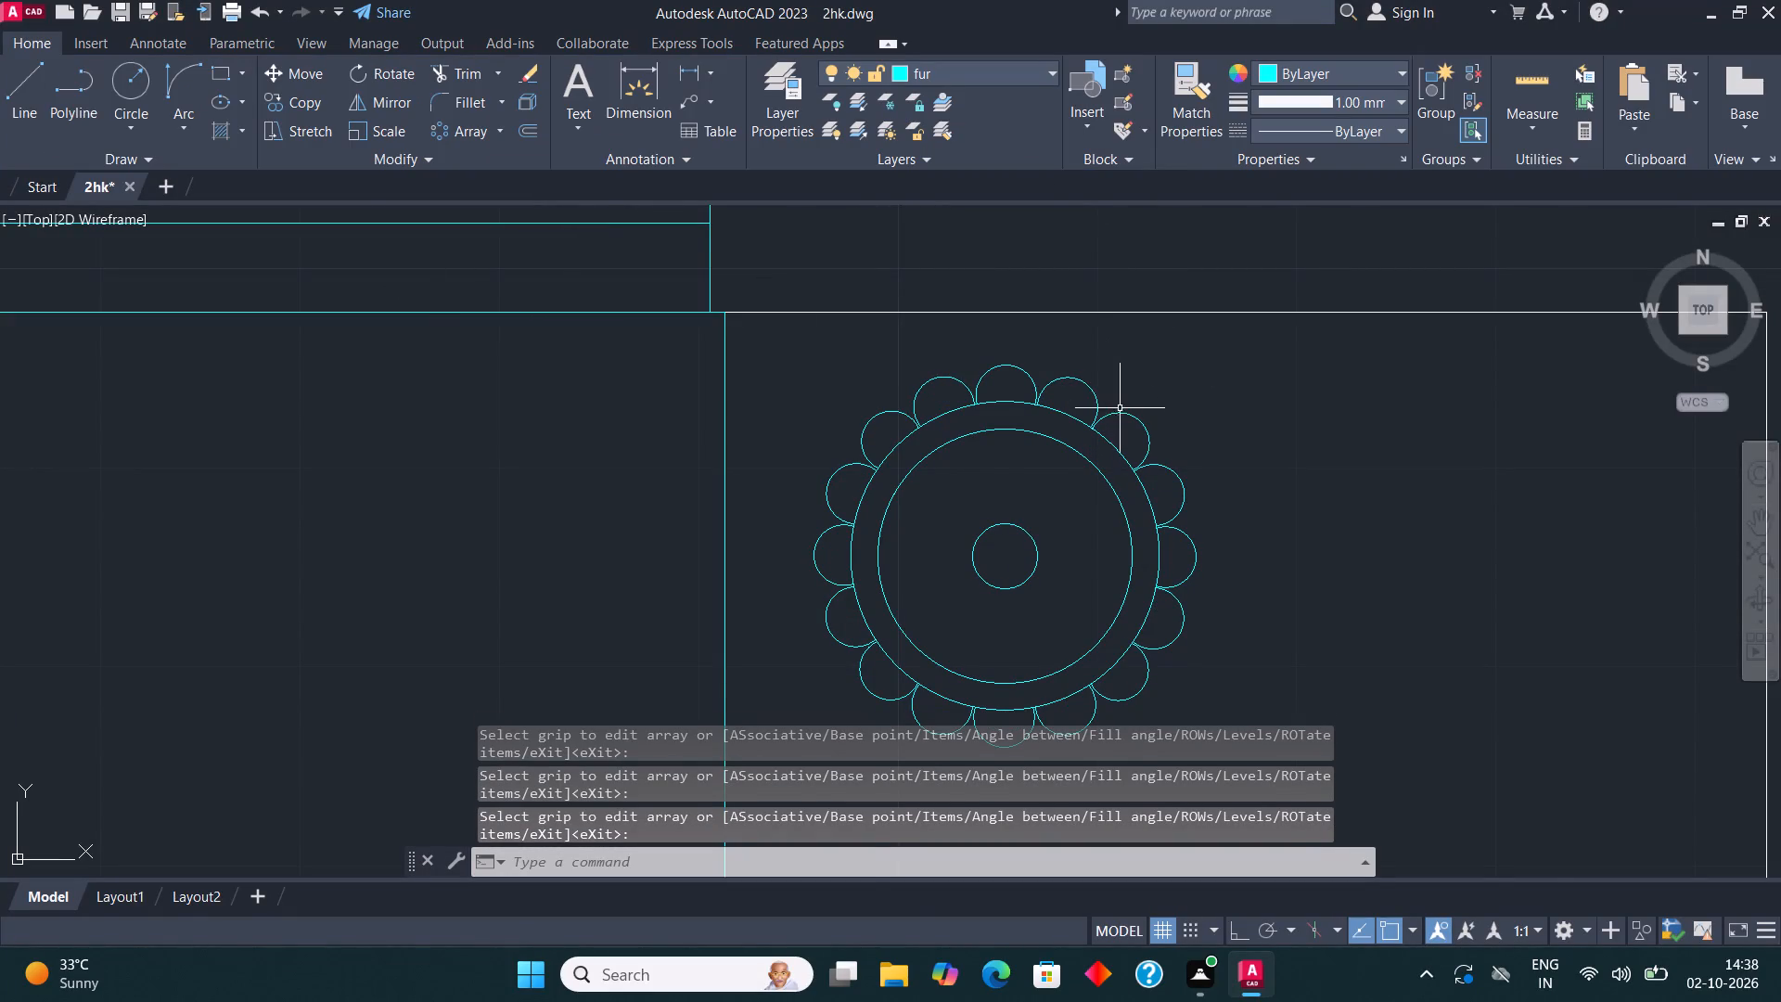
# Enlarge the innermost circle of the scalloped round piece to about twice its diameter.
pyautogui.scroll(-3, 1122, 411)
pyautogui.moveTo(1238, 459); pyautogui.dragTo(1273, 452, button='middle')
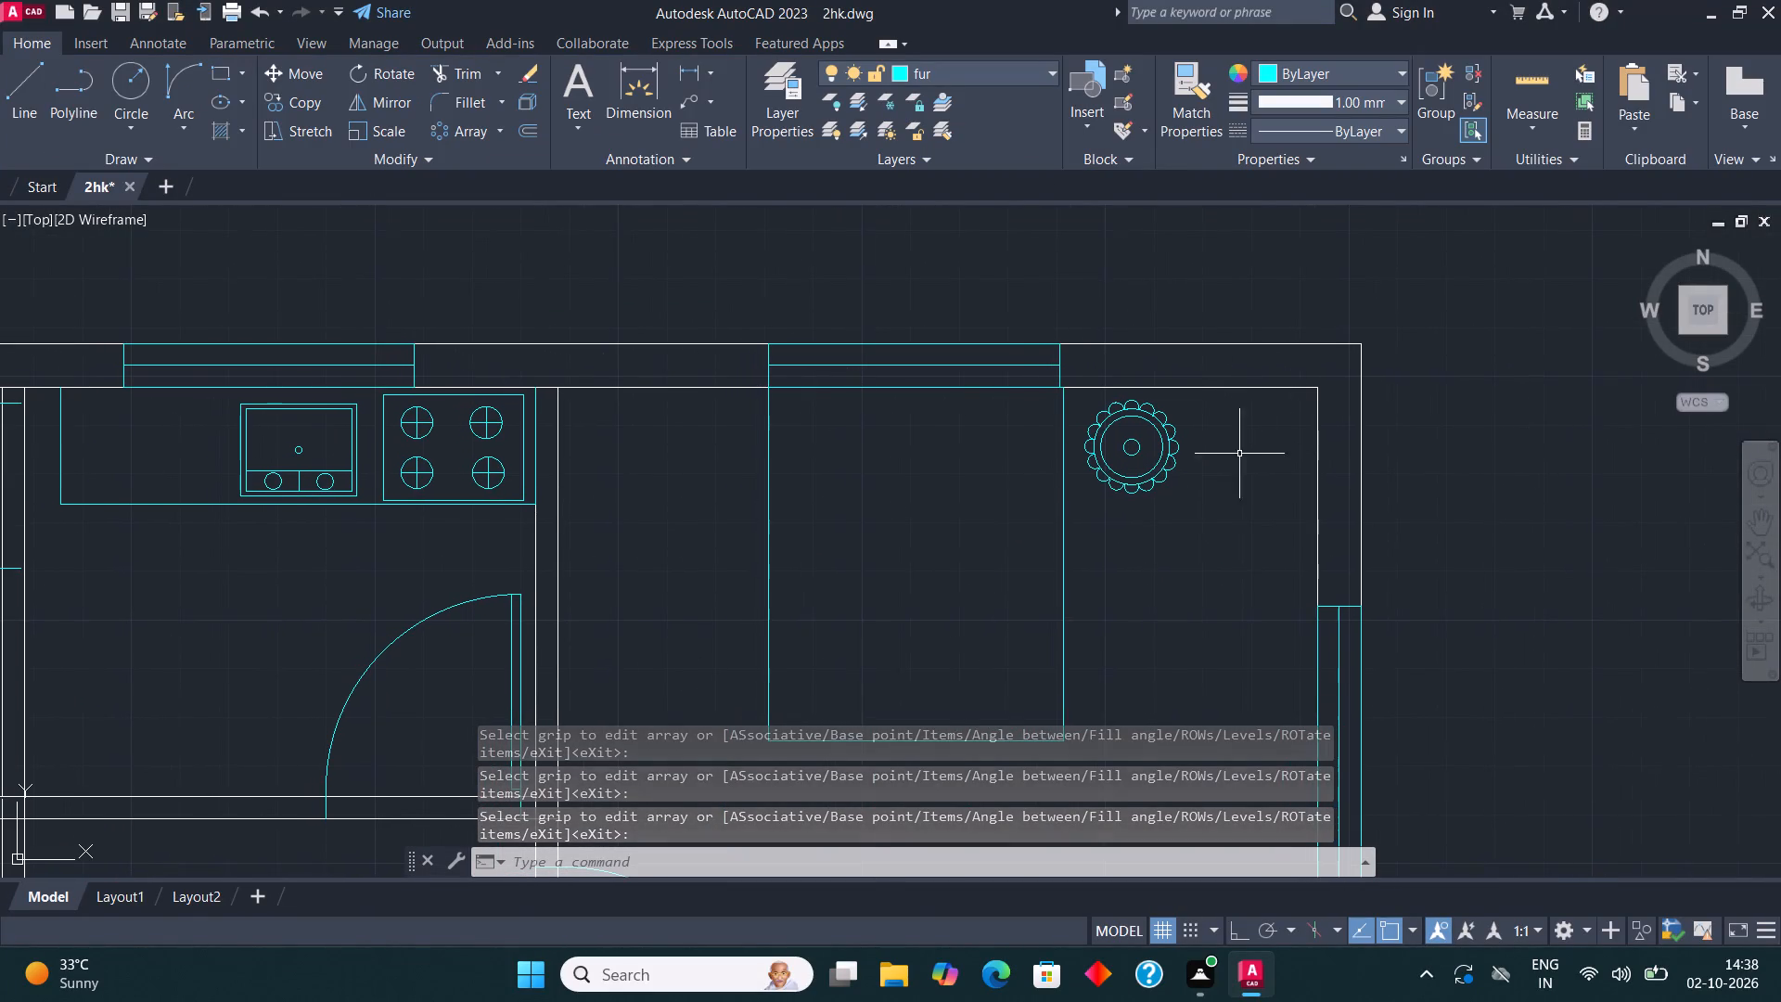
pyautogui.scroll(3, 1168, 435)
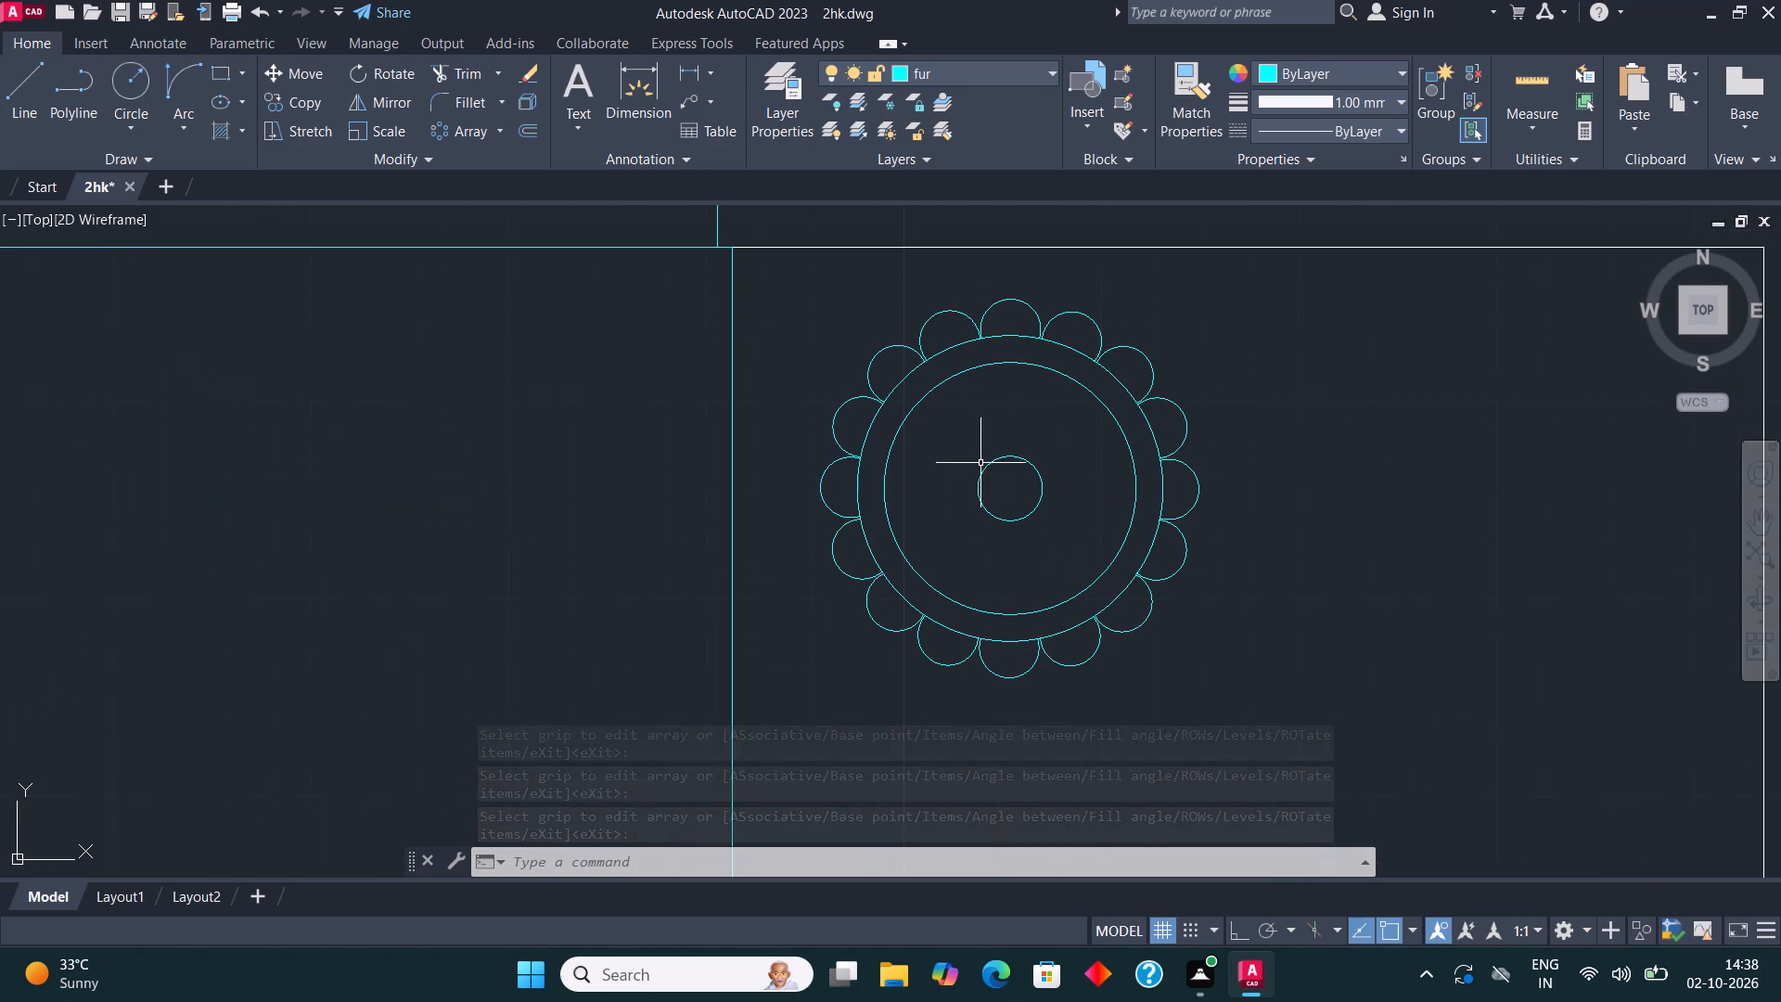
pyautogui.click(997, 460)
pyautogui.click(1007, 453)
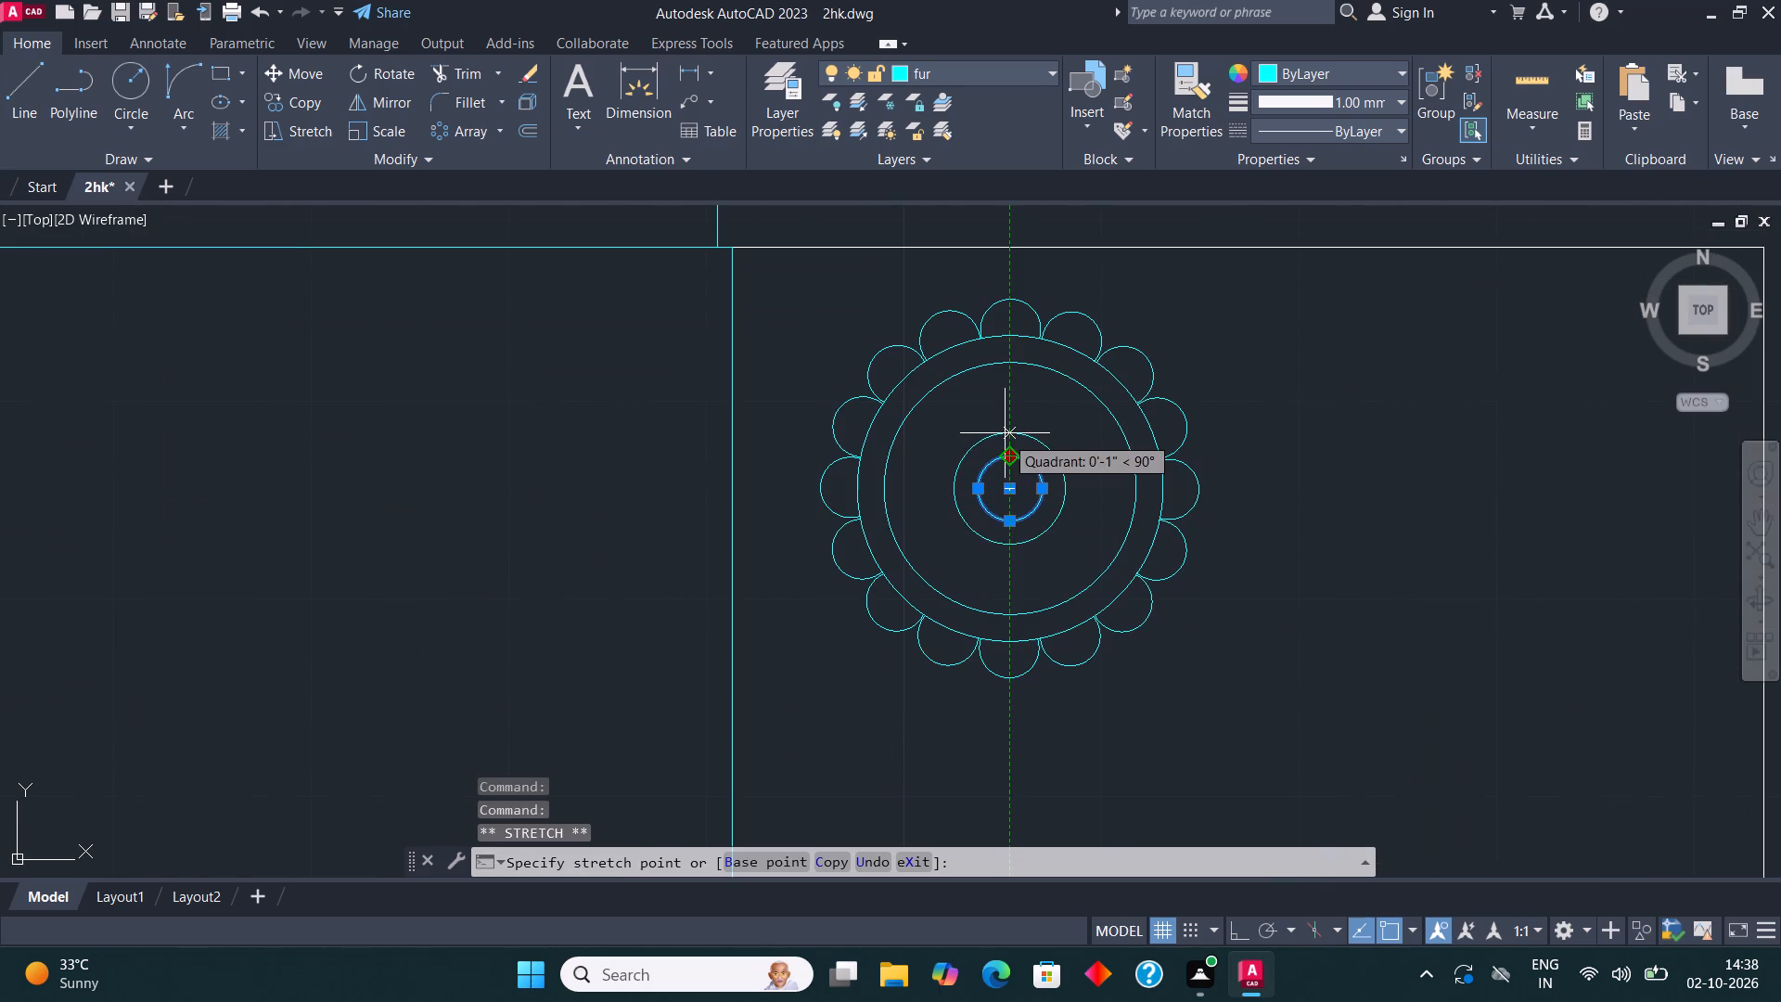
pyautogui.click(1003, 420)
pyautogui.scroll(-2, 1022, 426)
pyautogui.press('Escape')
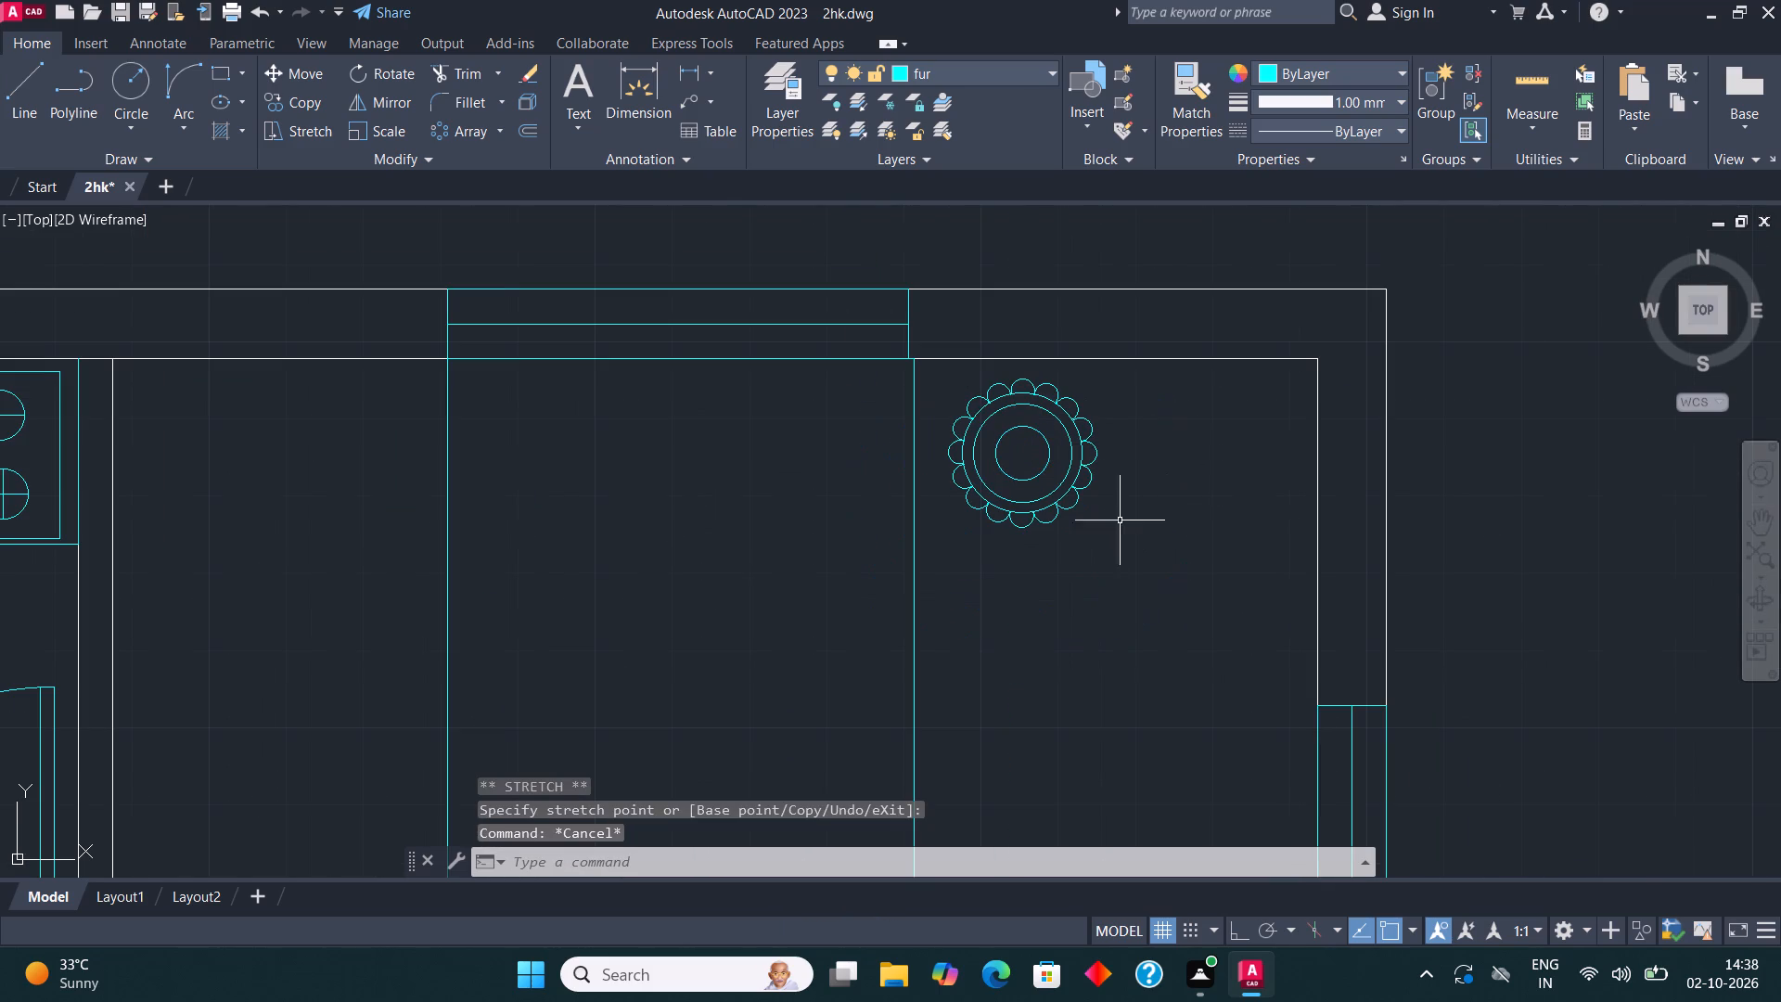
# Move the whole scalloped round piece slightly closer to the bed's head corner and the outer wall.
pyautogui.moveTo(1012, 521); pyautogui.dragTo(1101, 499, button='middle')
pyautogui.scroll(1, 1101, 497)
pyautogui.scroll(-1, 1078, 507)
pyautogui.scroll(-2, 1155, 457)
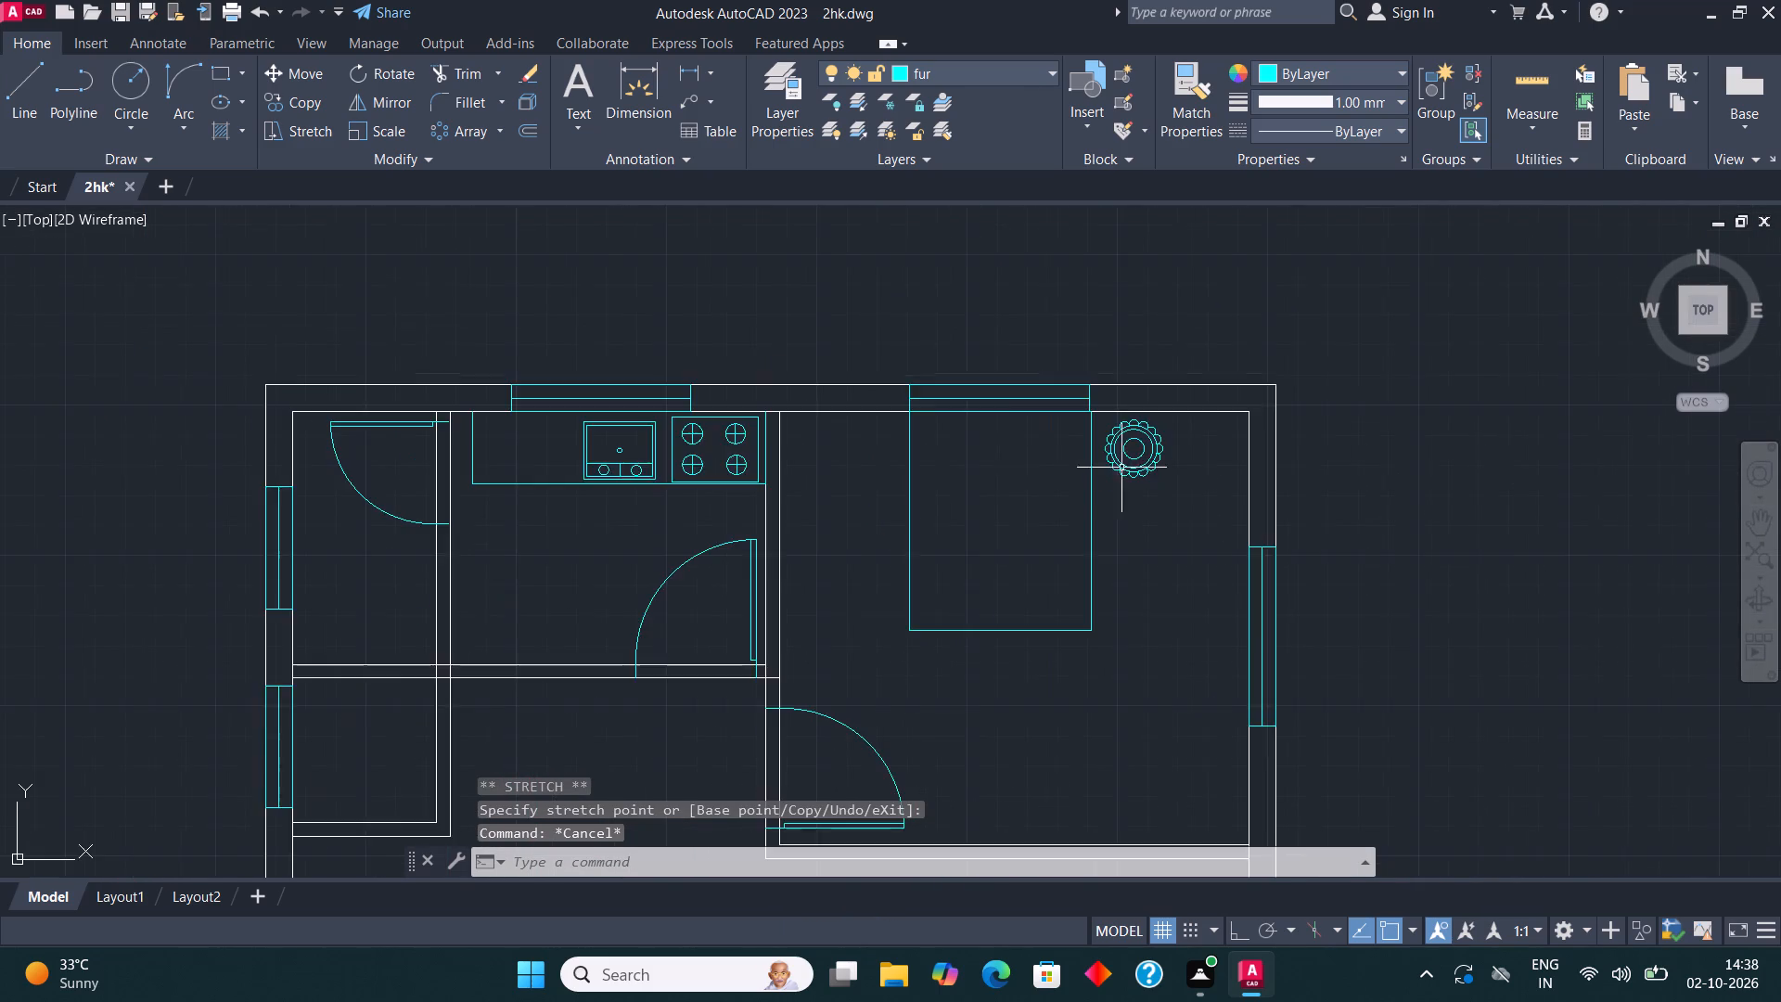
pyautogui.scroll(2, 1010, 447)
pyautogui.click(1396, 519)
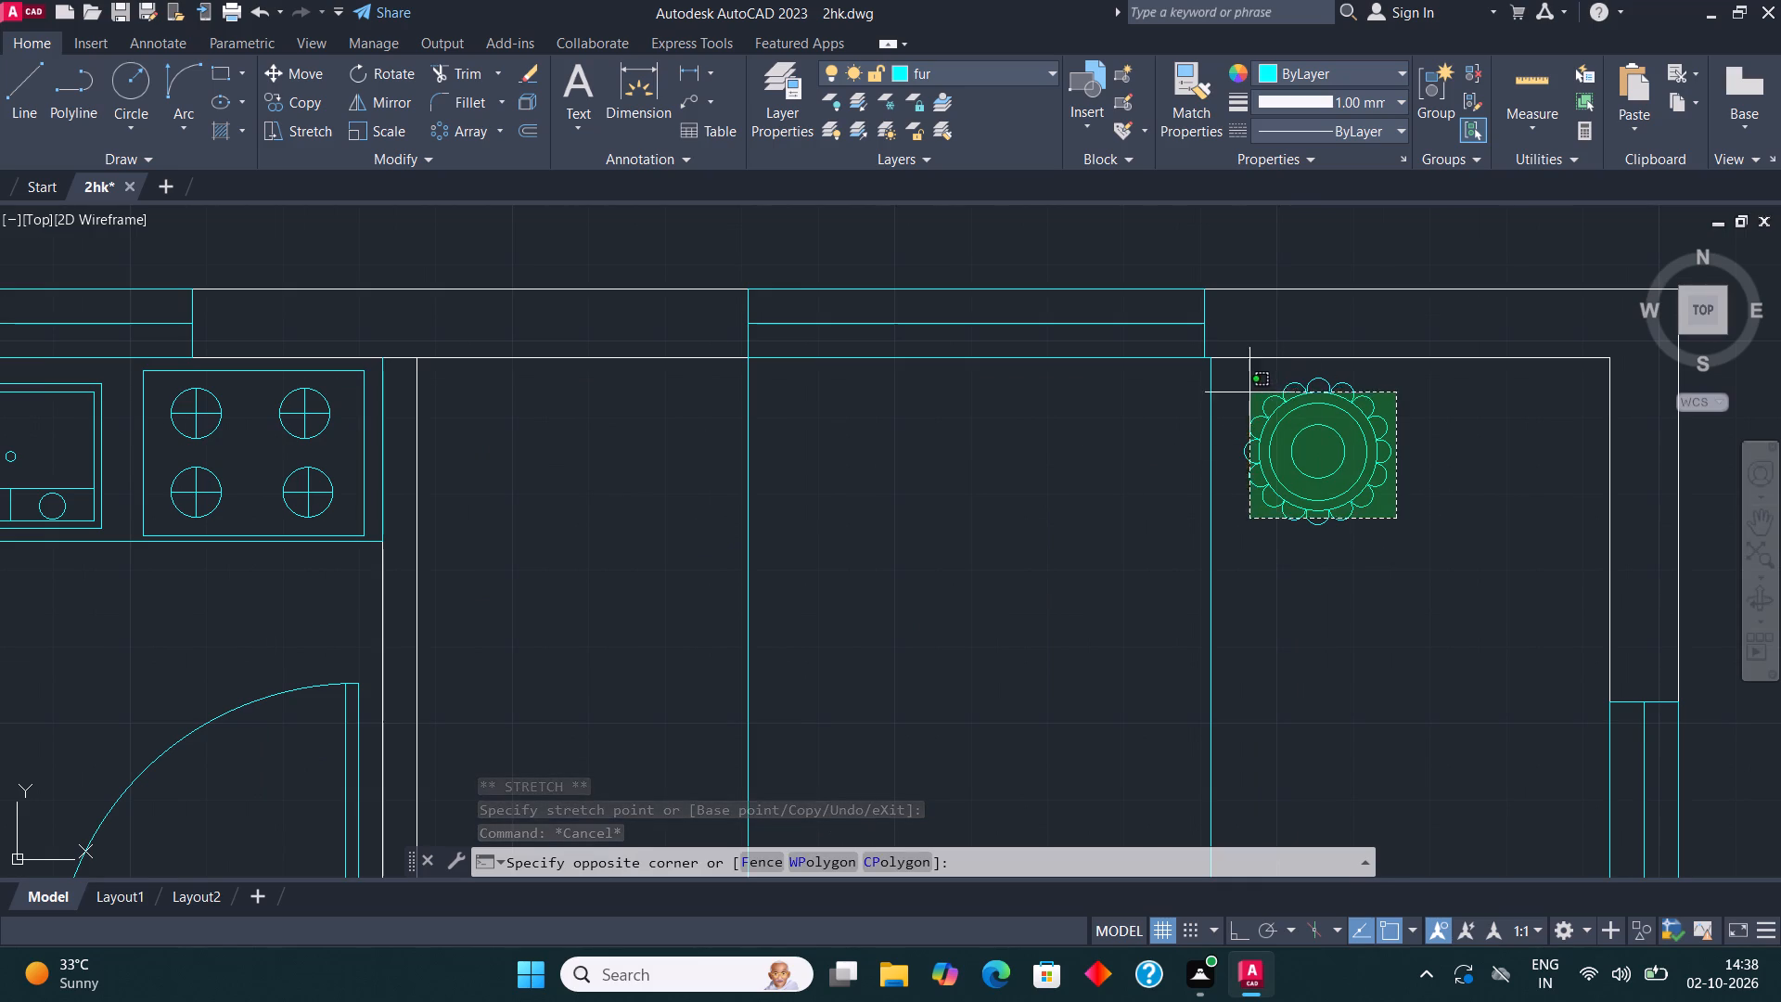
pyautogui.click(1241, 374)
pyautogui.moveTo(1338, 468); pyautogui.dragTo(1147, 501, button='middle')
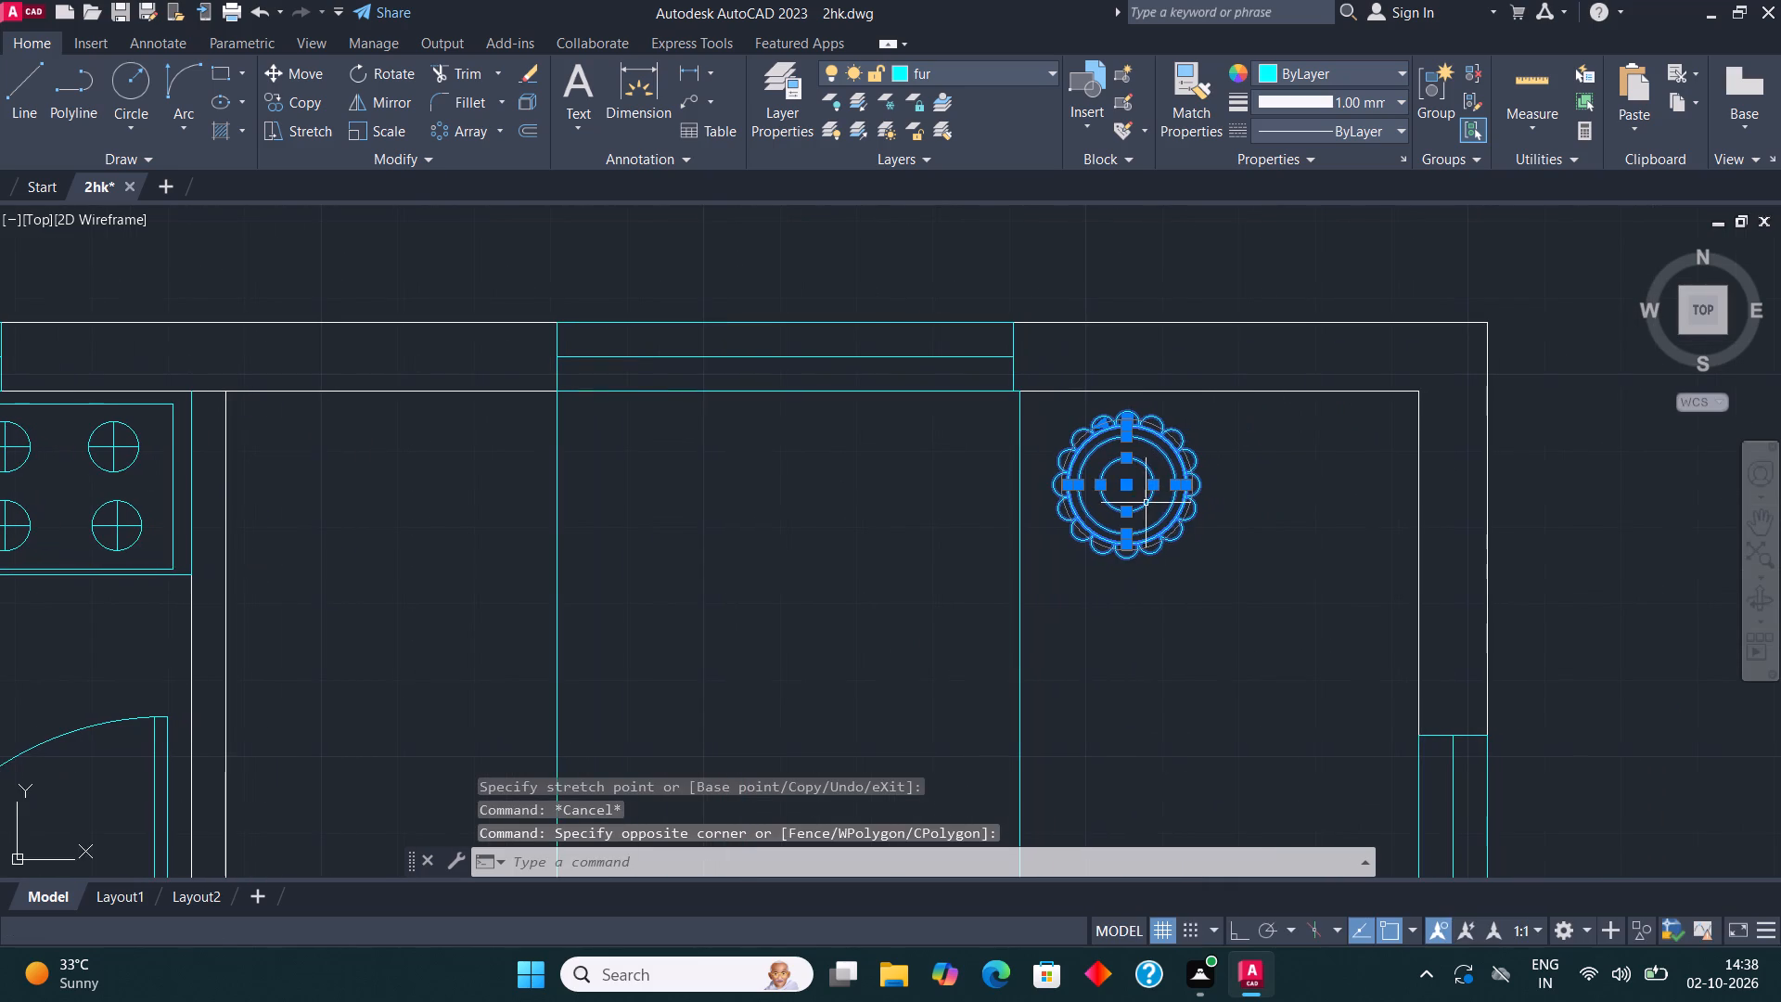
pyautogui.scroll(2, 1163, 562)
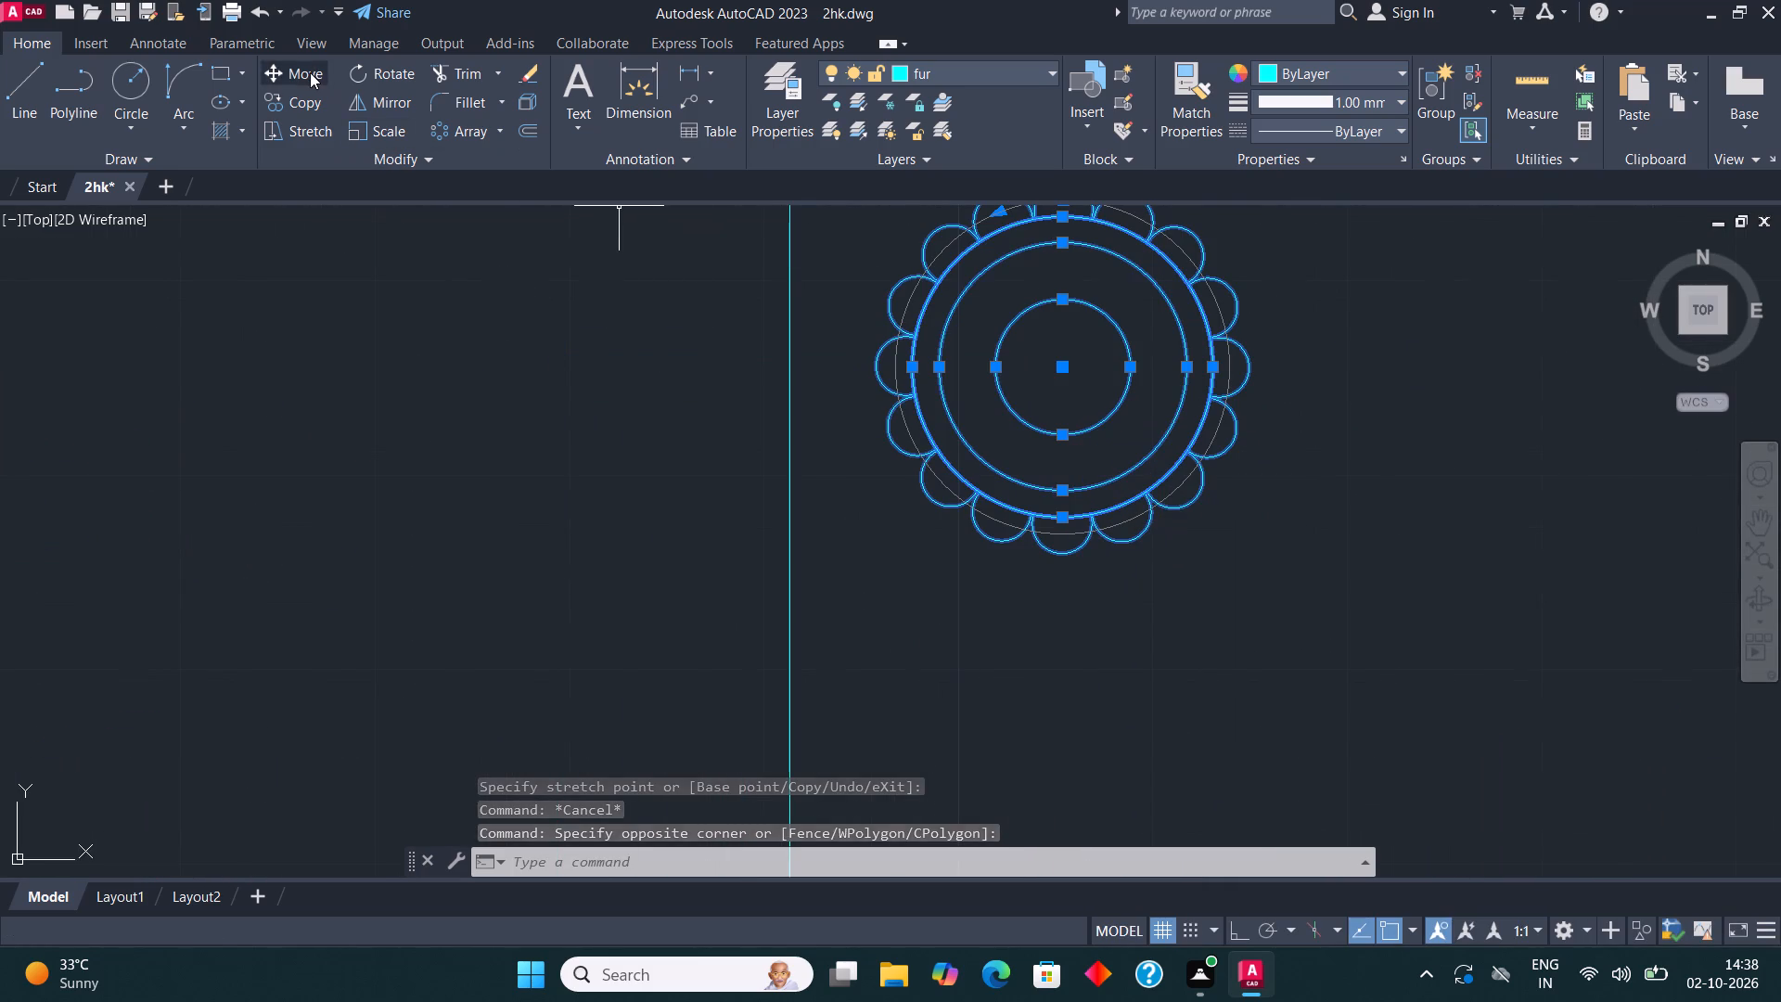
pyautogui.click(310, 72)
pyautogui.moveTo(721, 405); pyautogui.dragTo(706, 498, button='middle')
pyautogui.click(1046, 467)
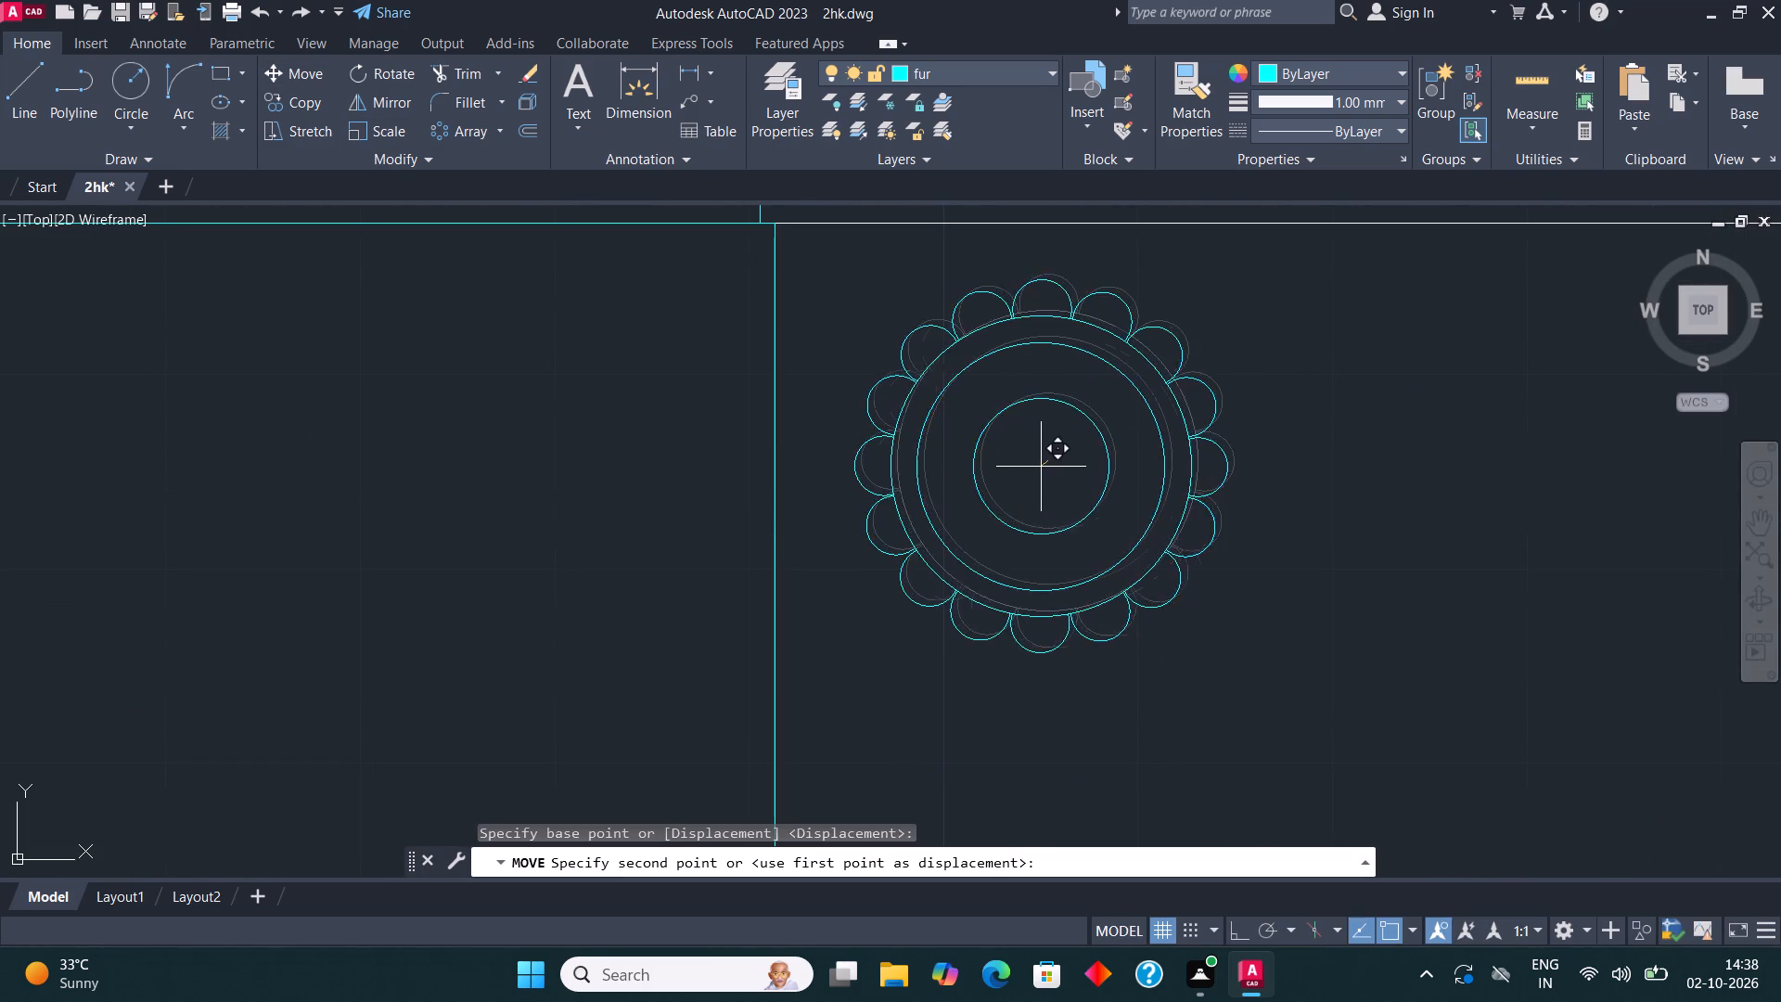
pyautogui.click(999, 448)
# Copy the scalloped round piece level with the original to the opposite side of the bed's head.
pyautogui.scroll(-1, 1030, 482)
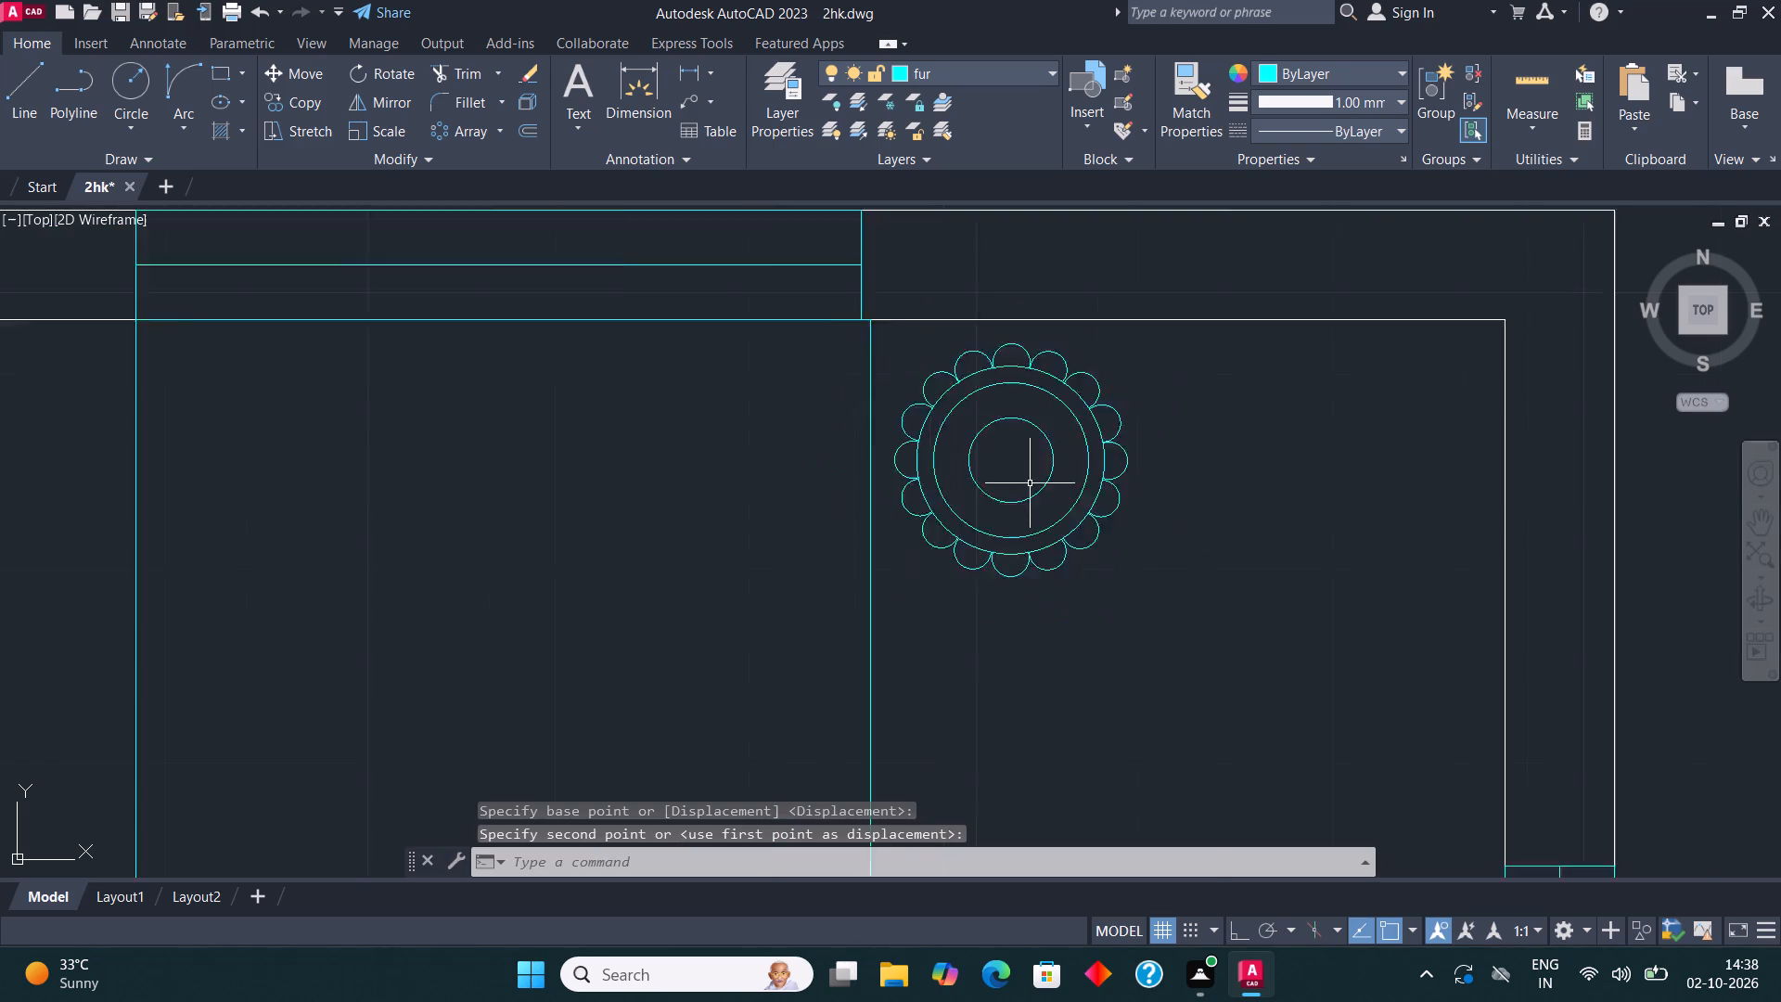
pyautogui.scroll(-2, 1031, 484)
pyautogui.moveTo(903, 500); pyautogui.dragTo(945, 499, button='middle')
pyautogui.scroll(2, 1113, 434)
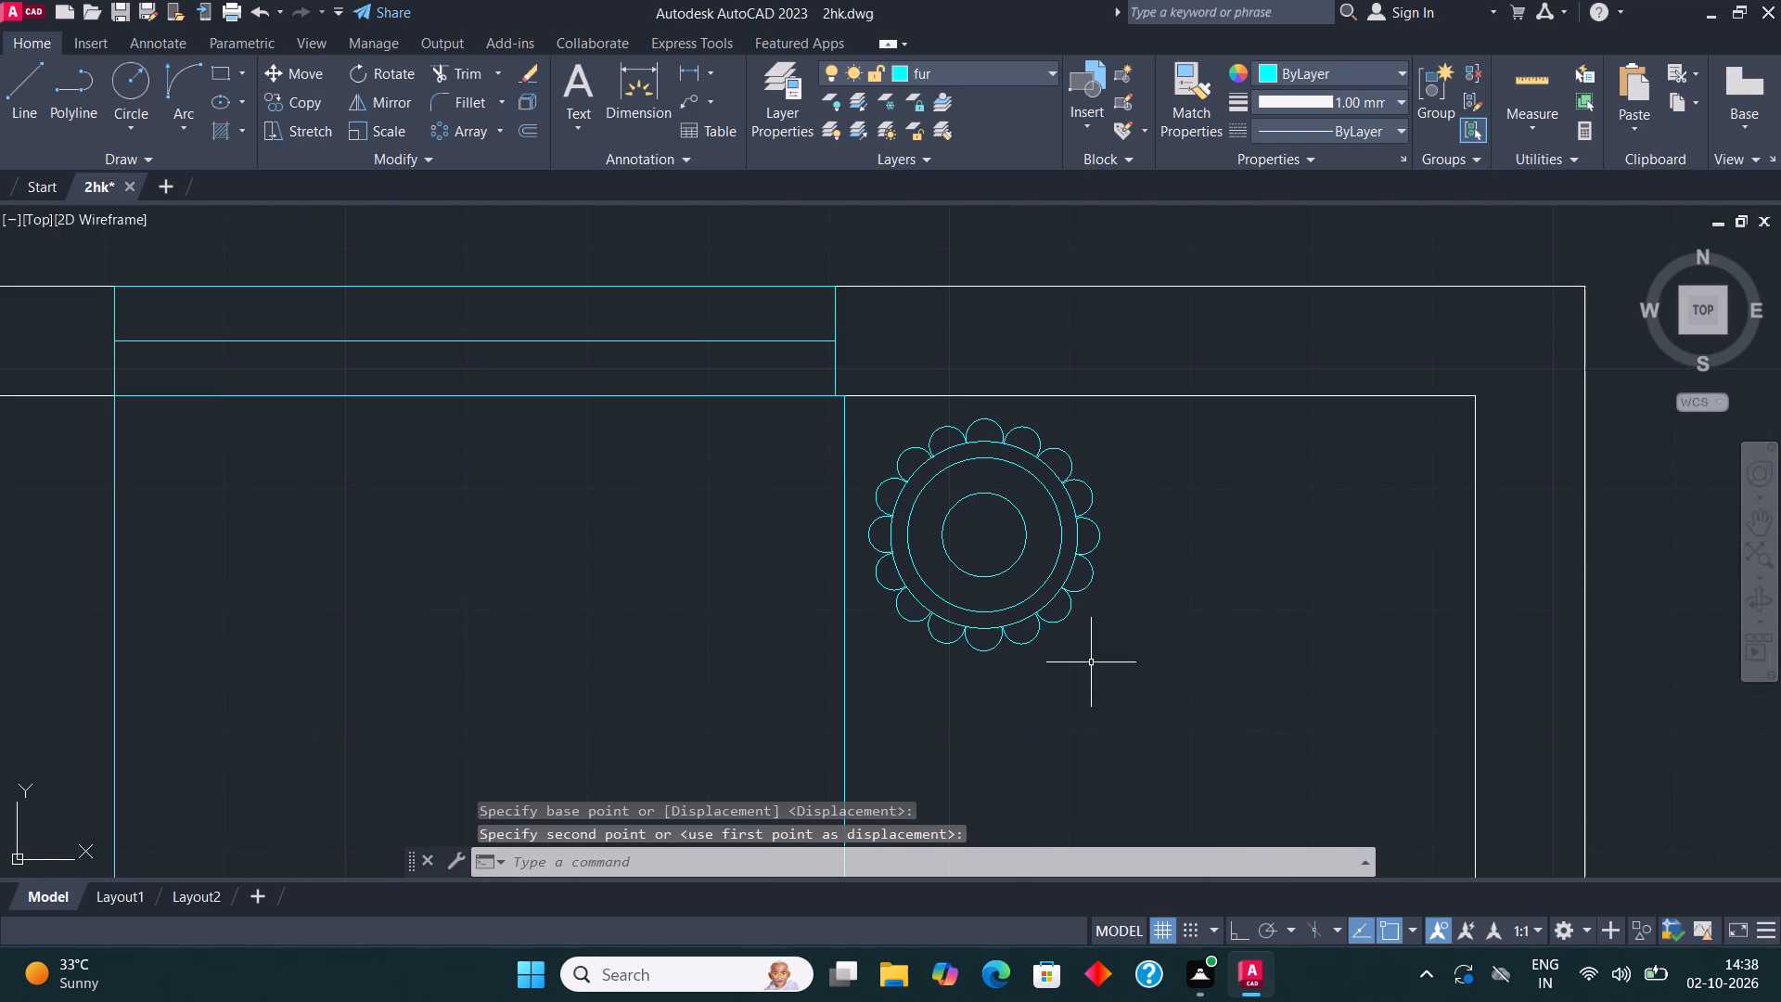
pyautogui.click(1092, 663)
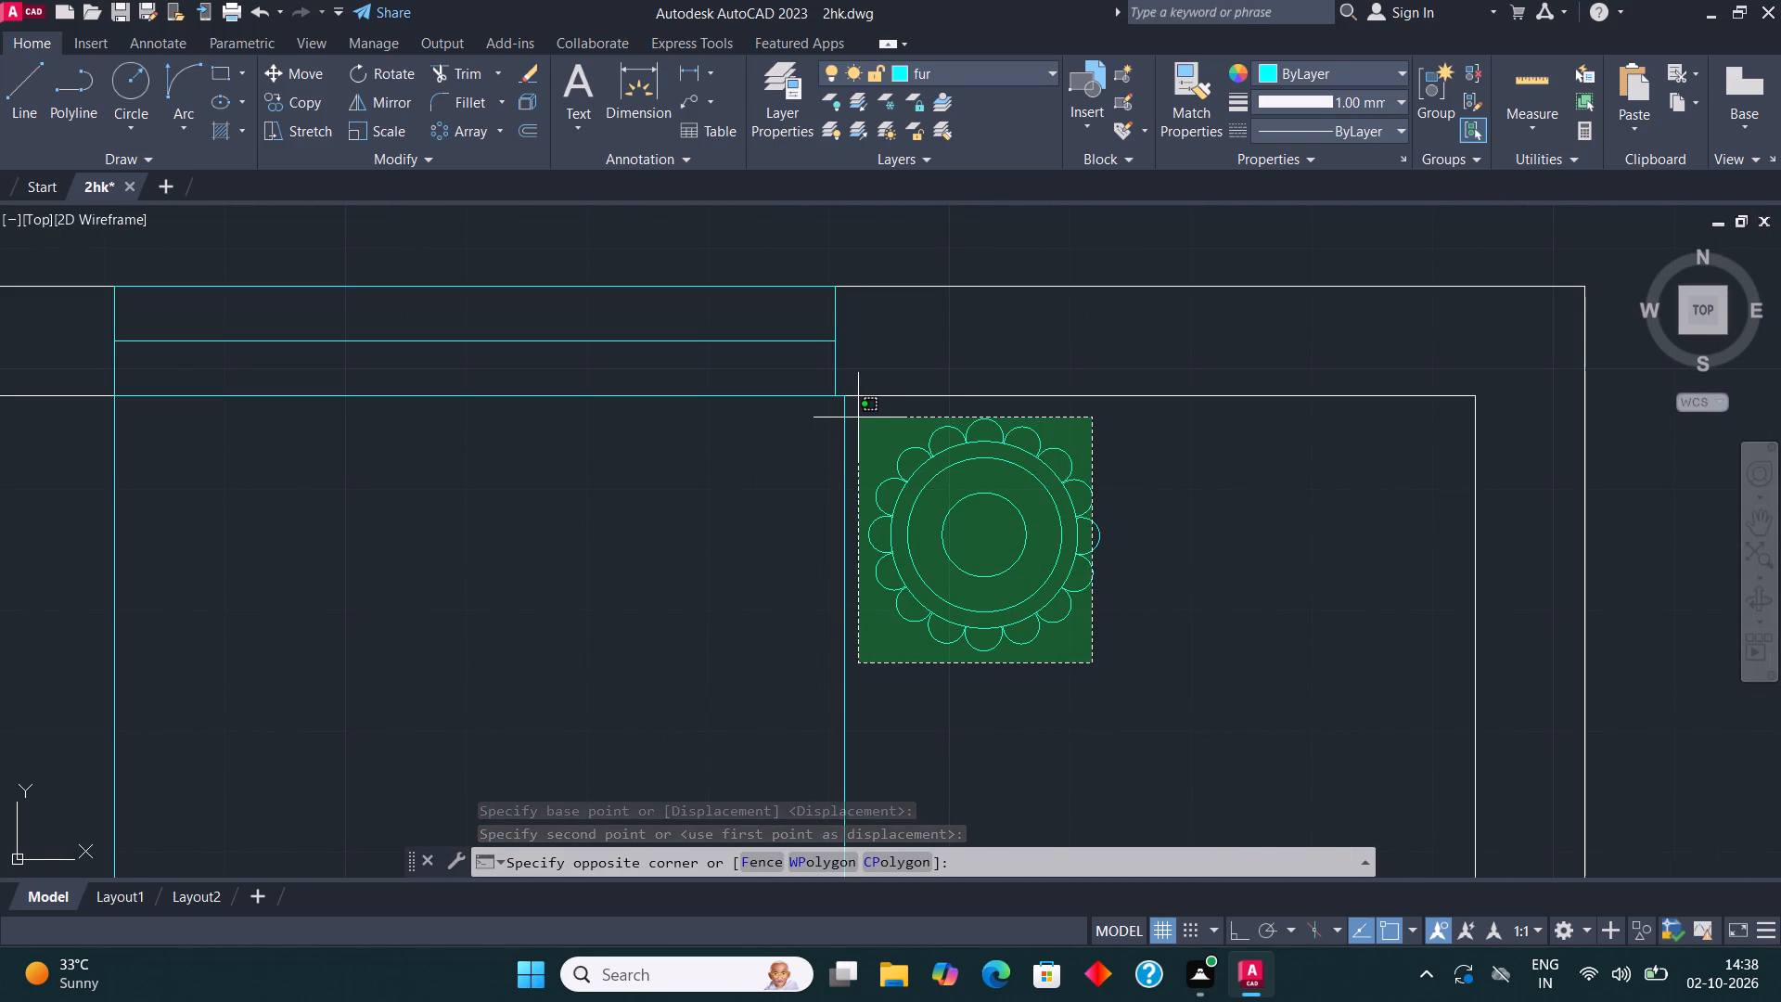
pyautogui.click(865, 417)
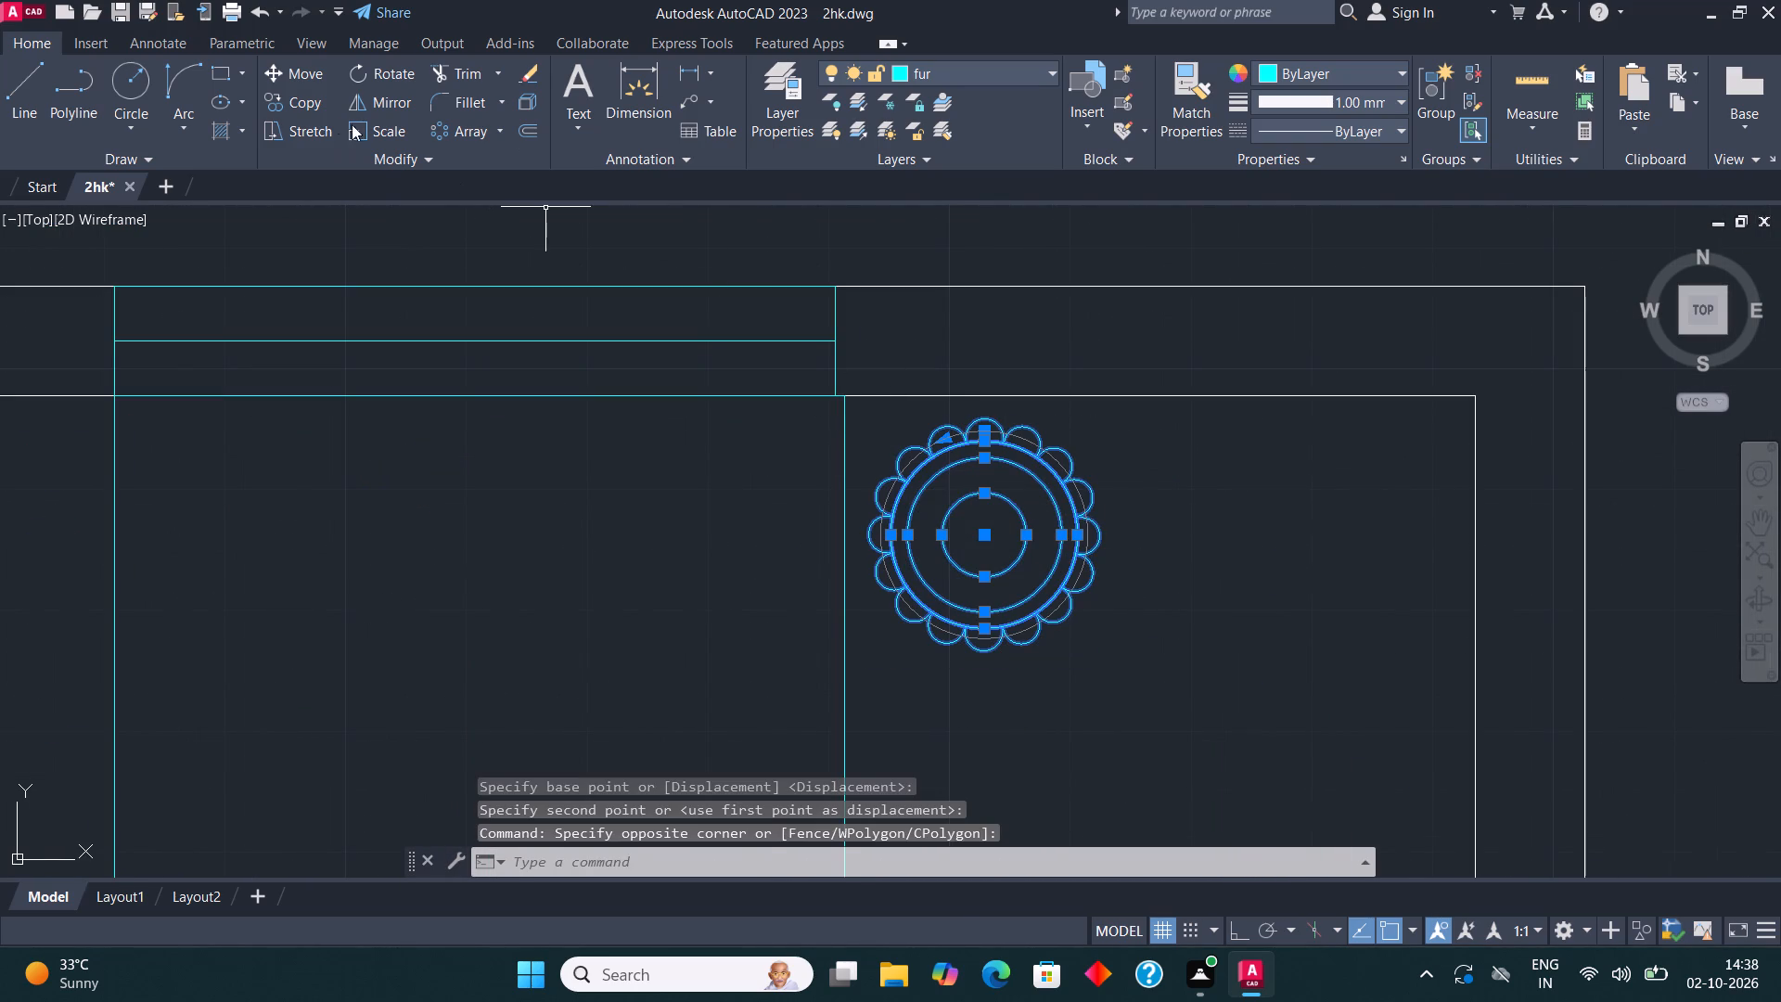
pyautogui.click(310, 99)
pyautogui.click(986, 529)
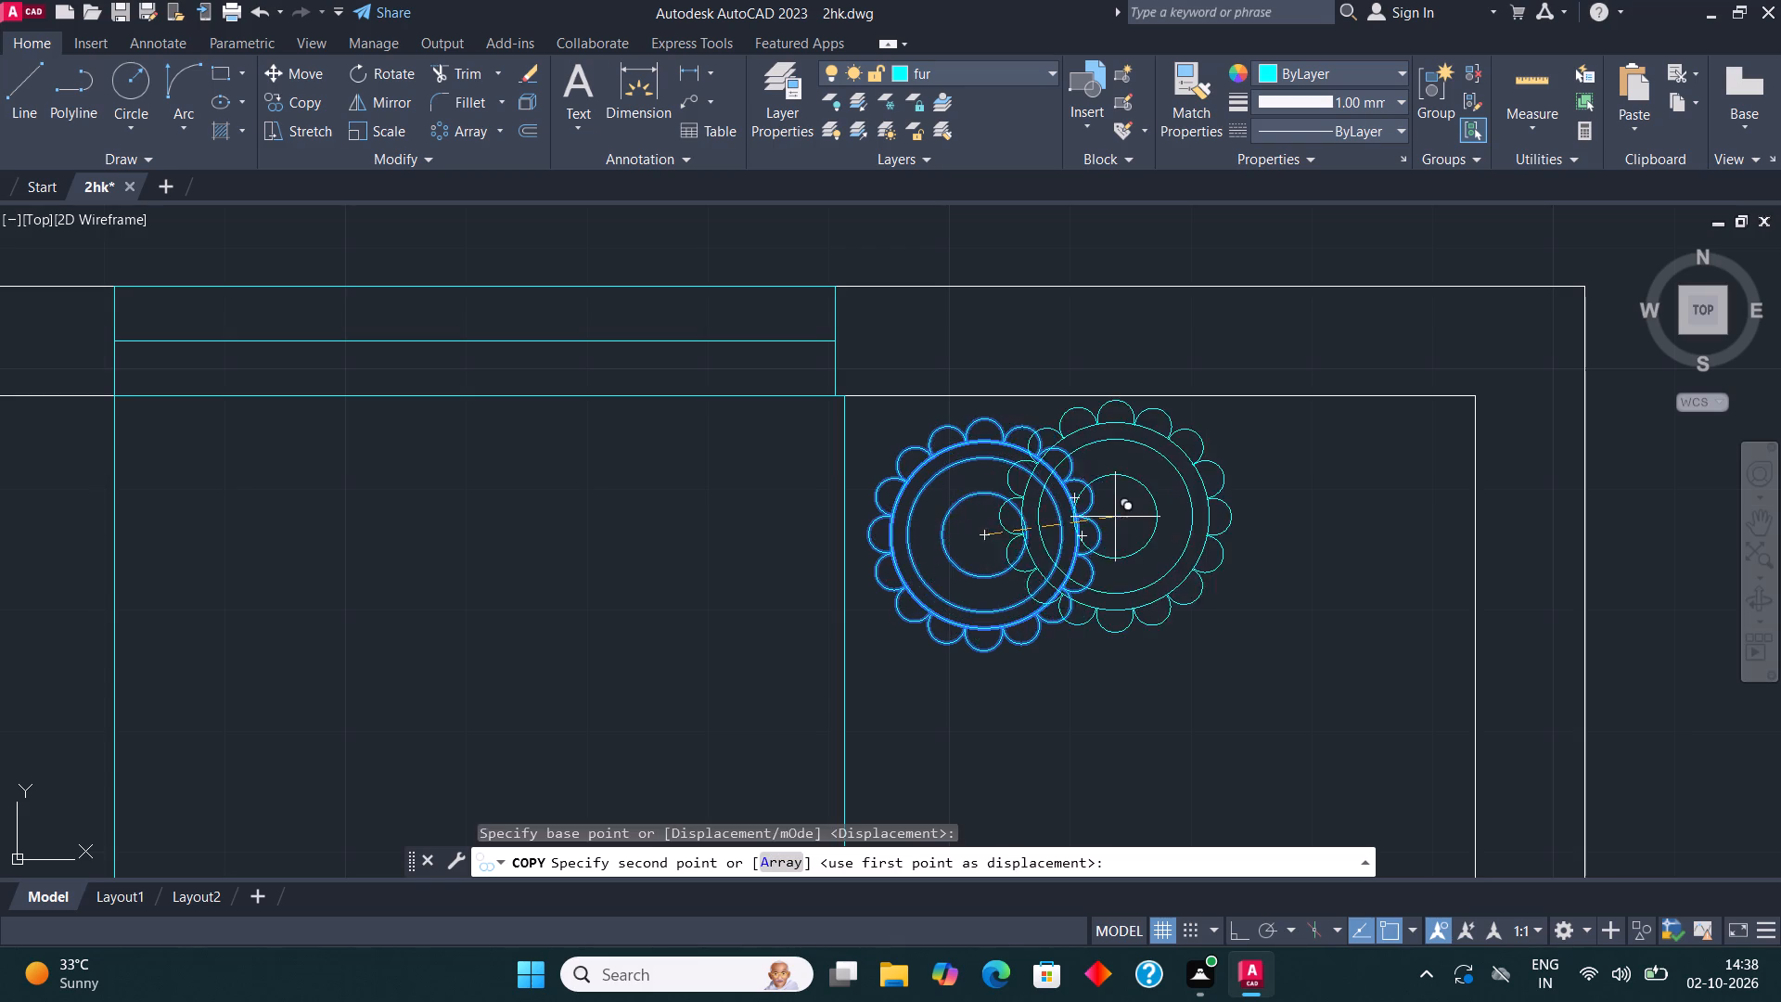
pyautogui.scroll(-3, 1116, 519)
pyautogui.scroll(2, 916, 523)
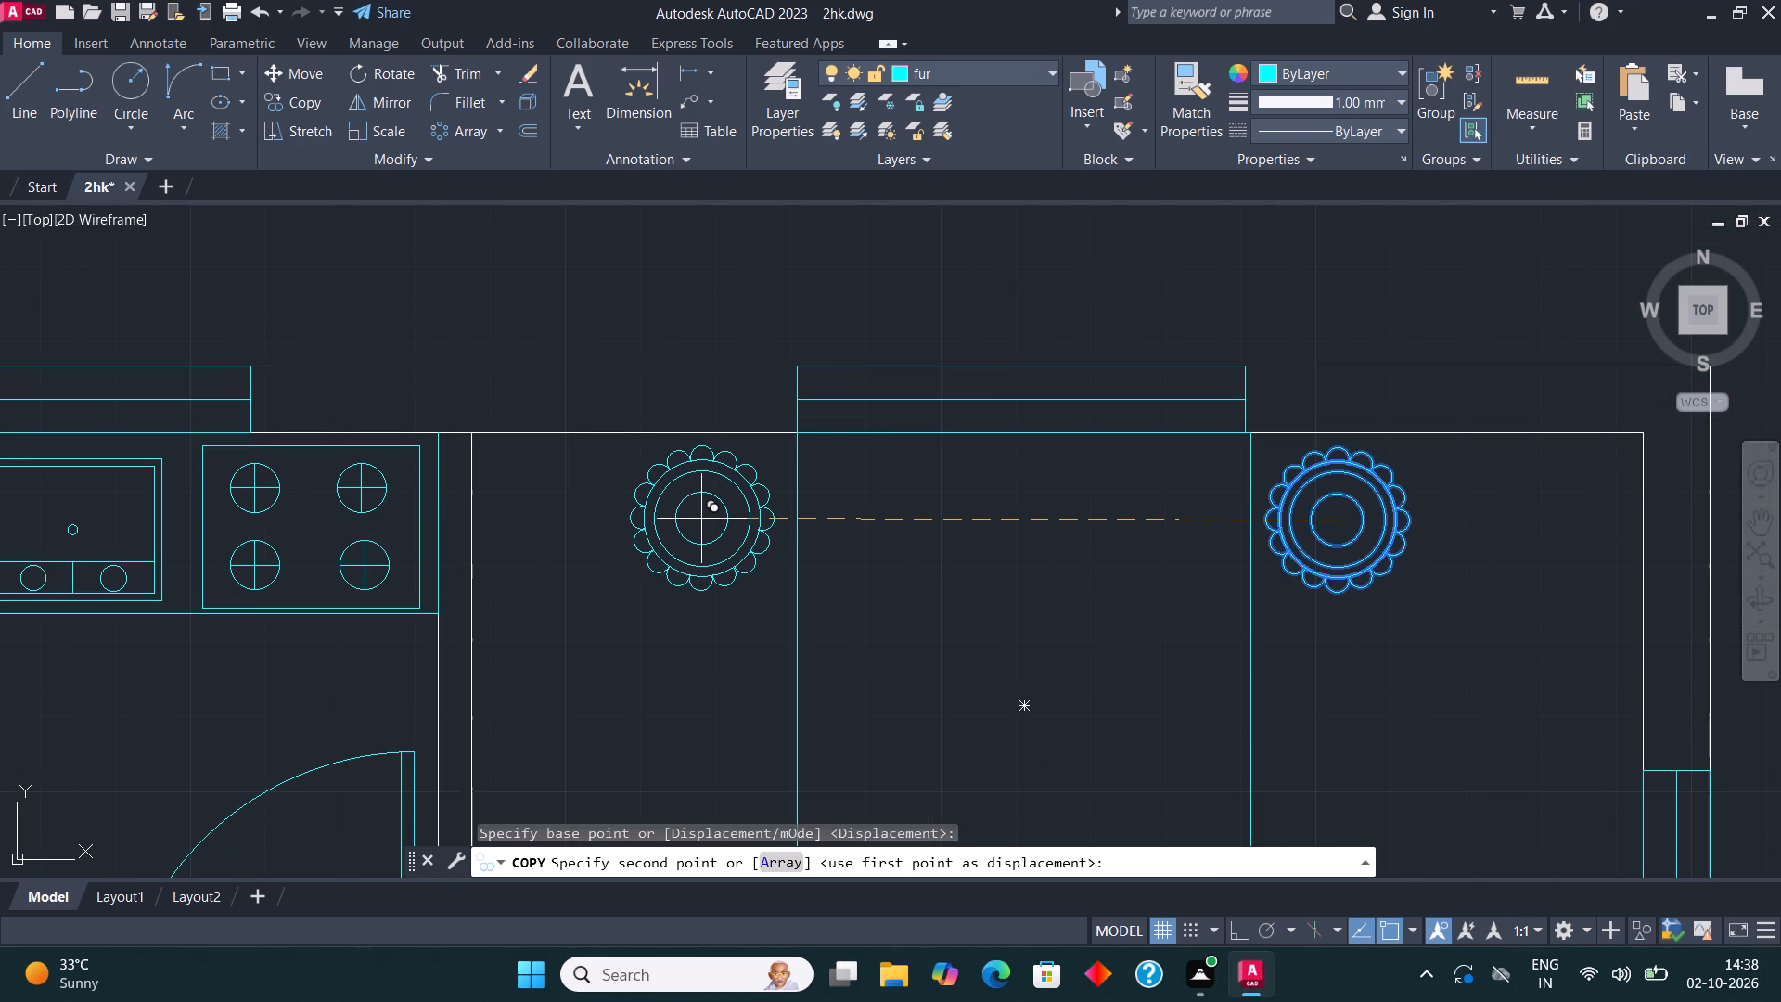
pyautogui.click(701, 519)
pyautogui.press('Escape')
# Draw a small horizontal pillow rectangle inside the bed, near the corner of its head end beside the copied round piece.
pyautogui.scroll(-1, 720, 489)
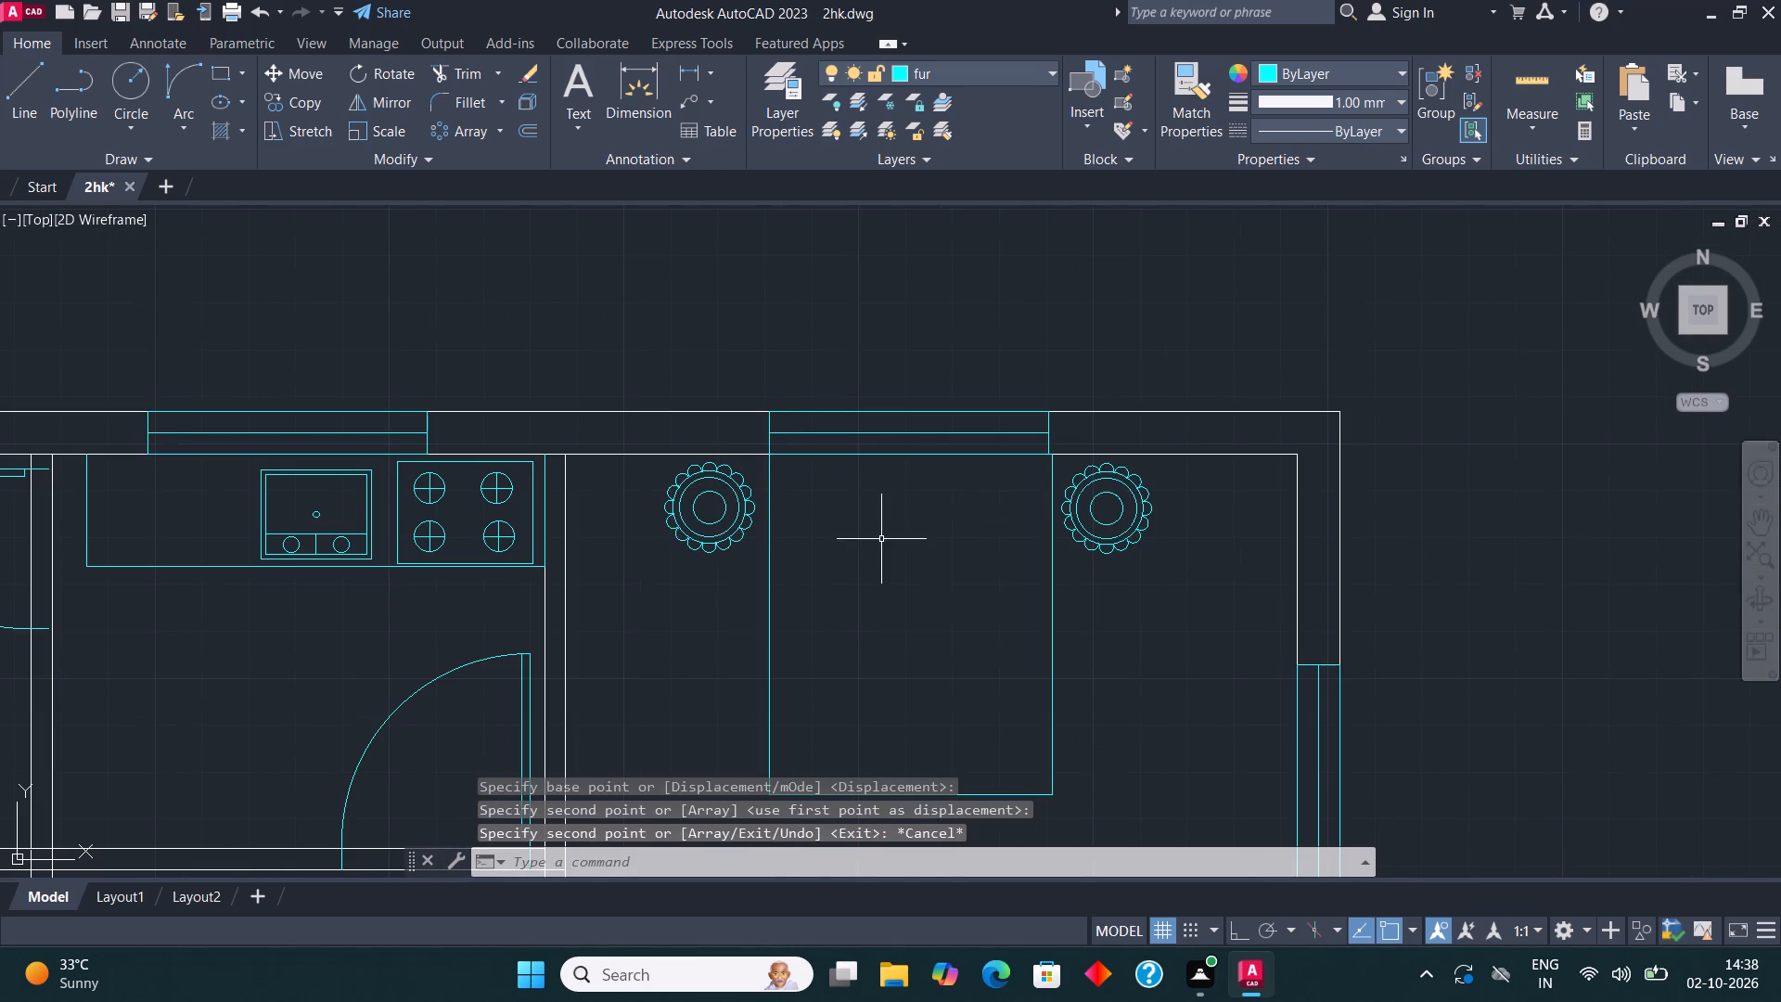
pyautogui.moveTo(867, 524); pyautogui.dragTo(869, 463, button='middle')
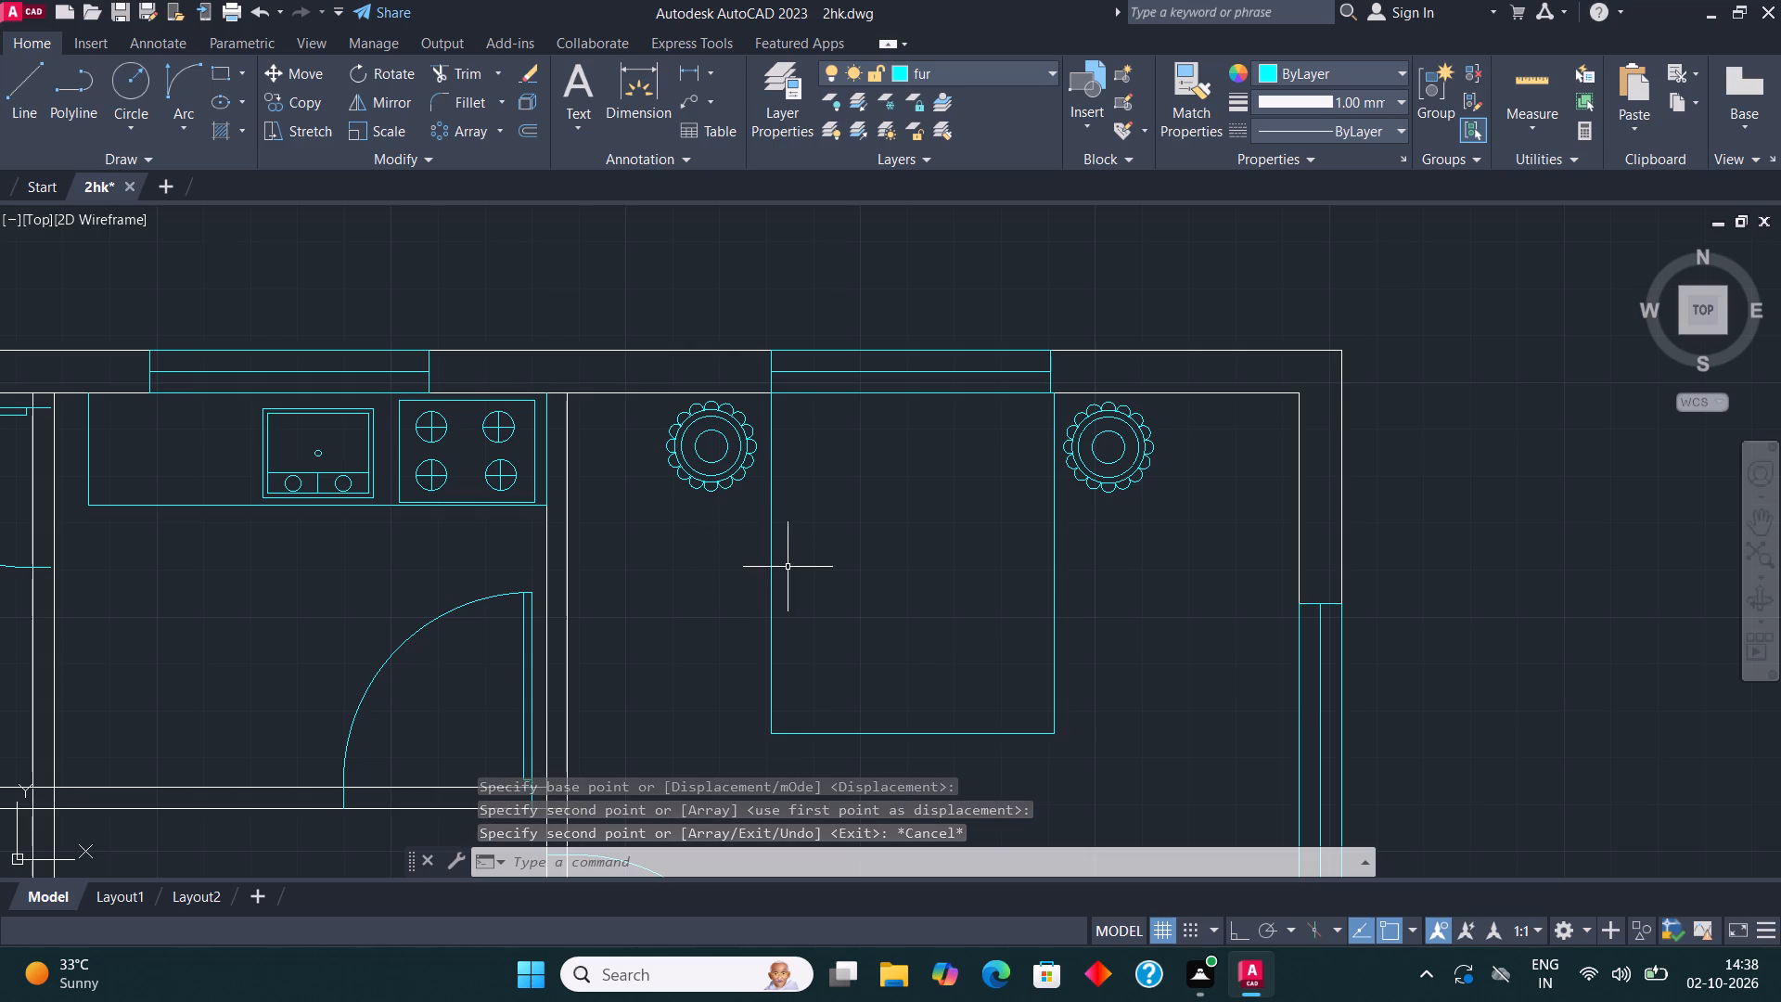
pyautogui.moveTo(827, 561); pyautogui.dragTo(839, 517, button='middle')
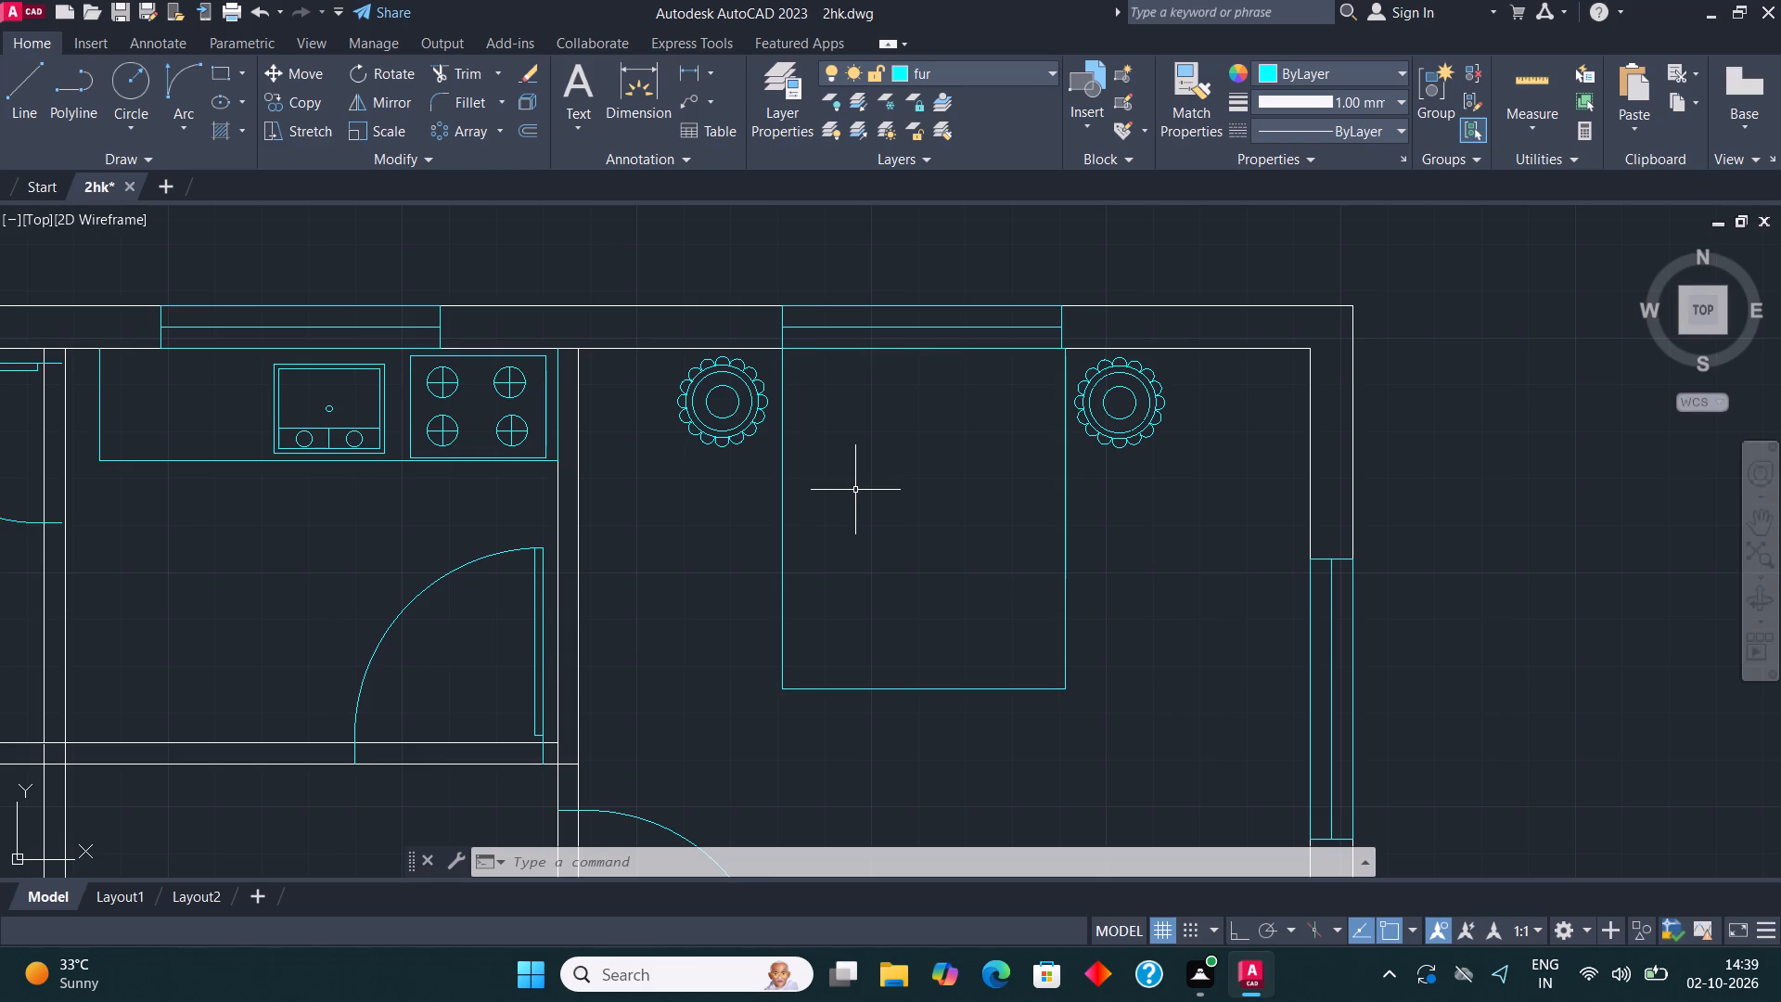
pyautogui.moveTo(902, 513); pyautogui.dragTo(830, 560, button='middle')
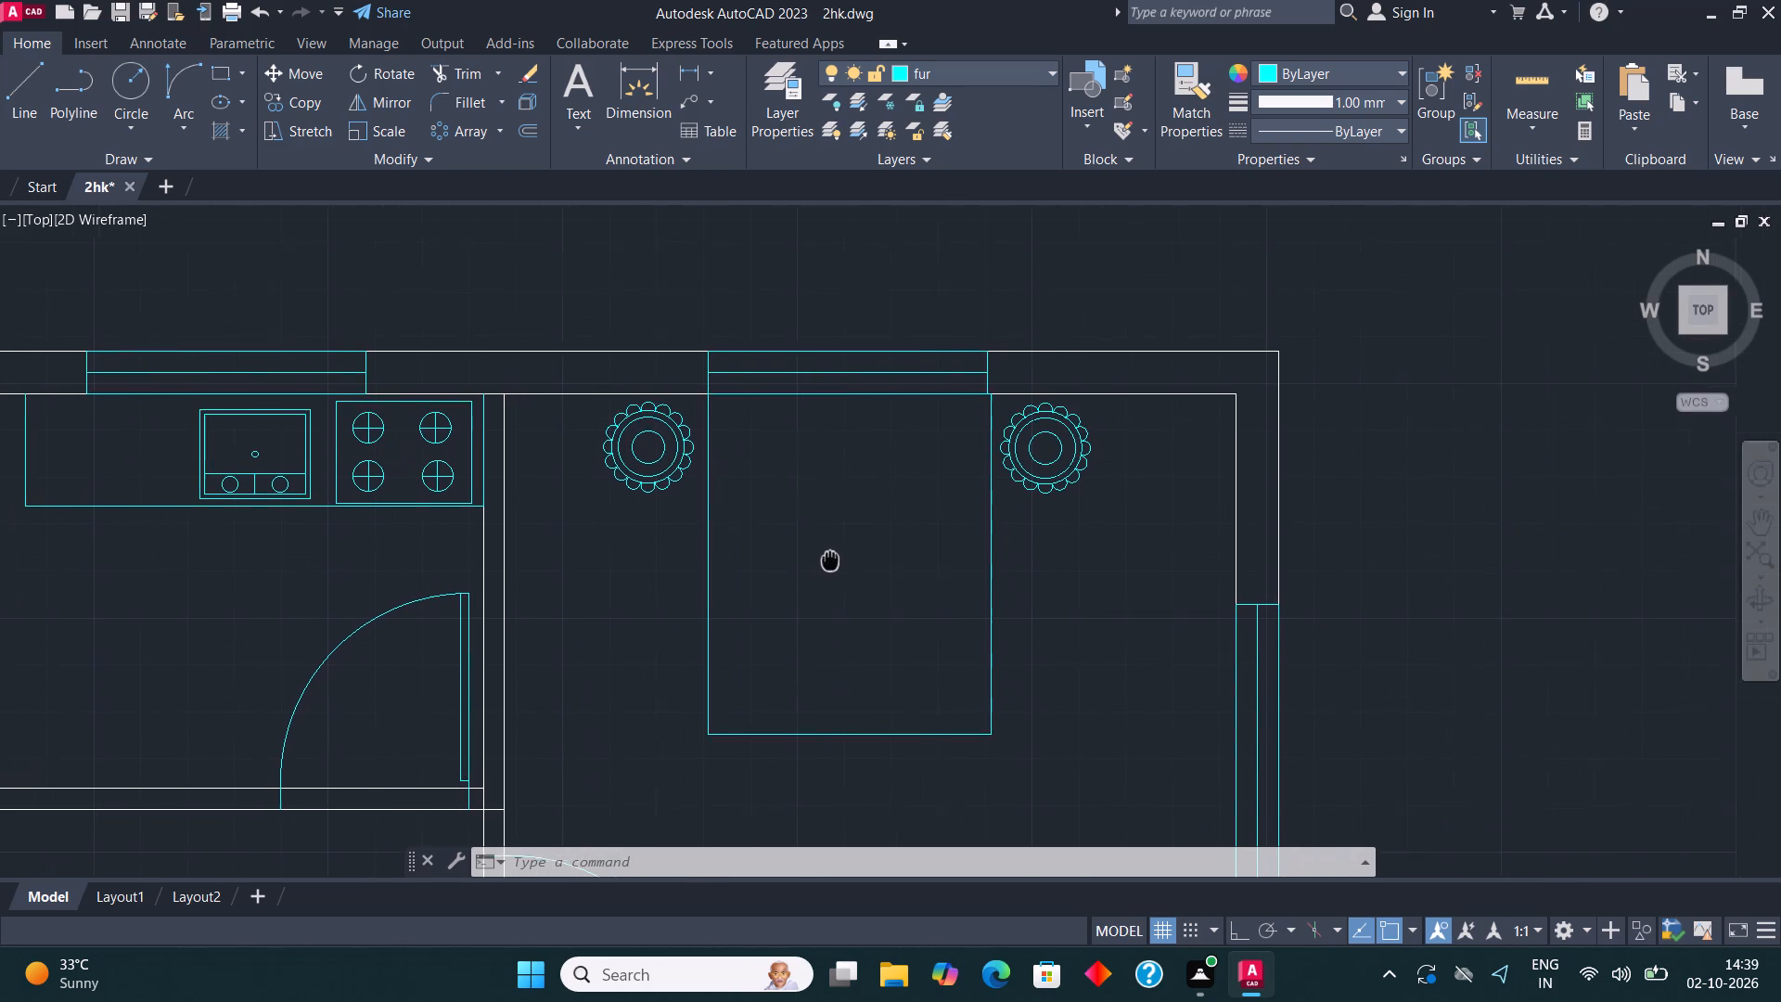
pyautogui.moveTo(830, 560); pyautogui.dragTo(833, 561, button='middle')
pyautogui.click(219, 73)
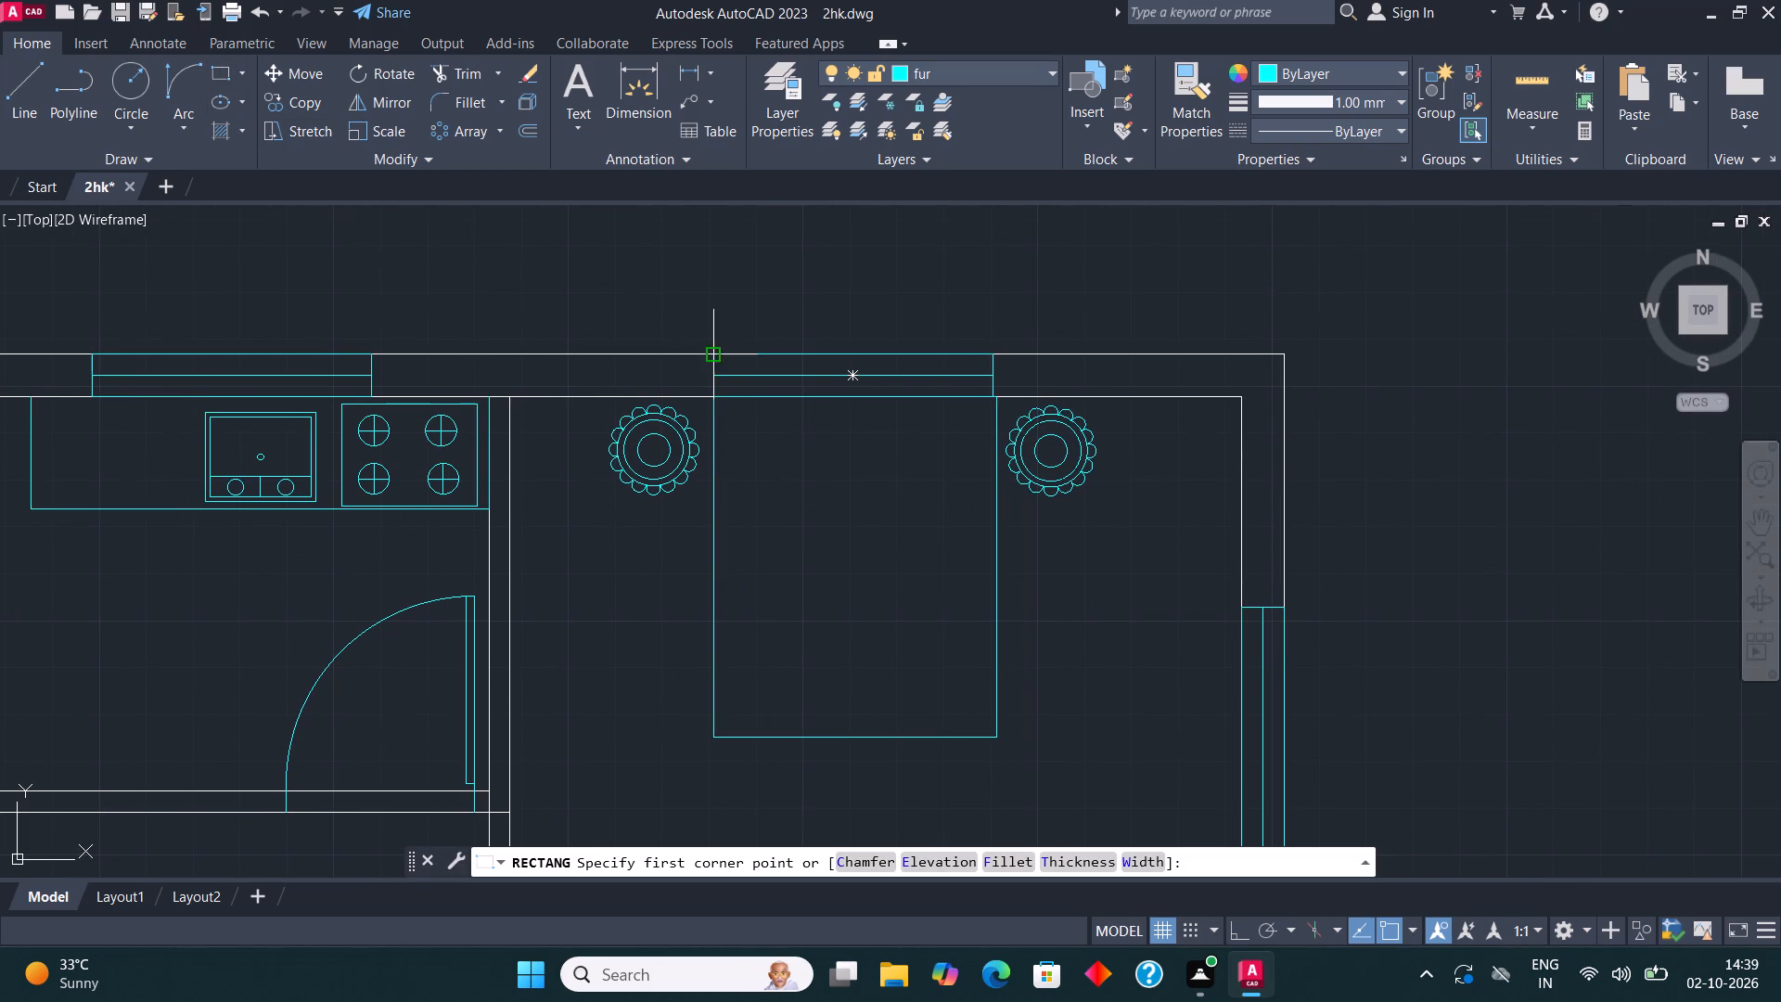
pyautogui.scroll(1, 832, 422)
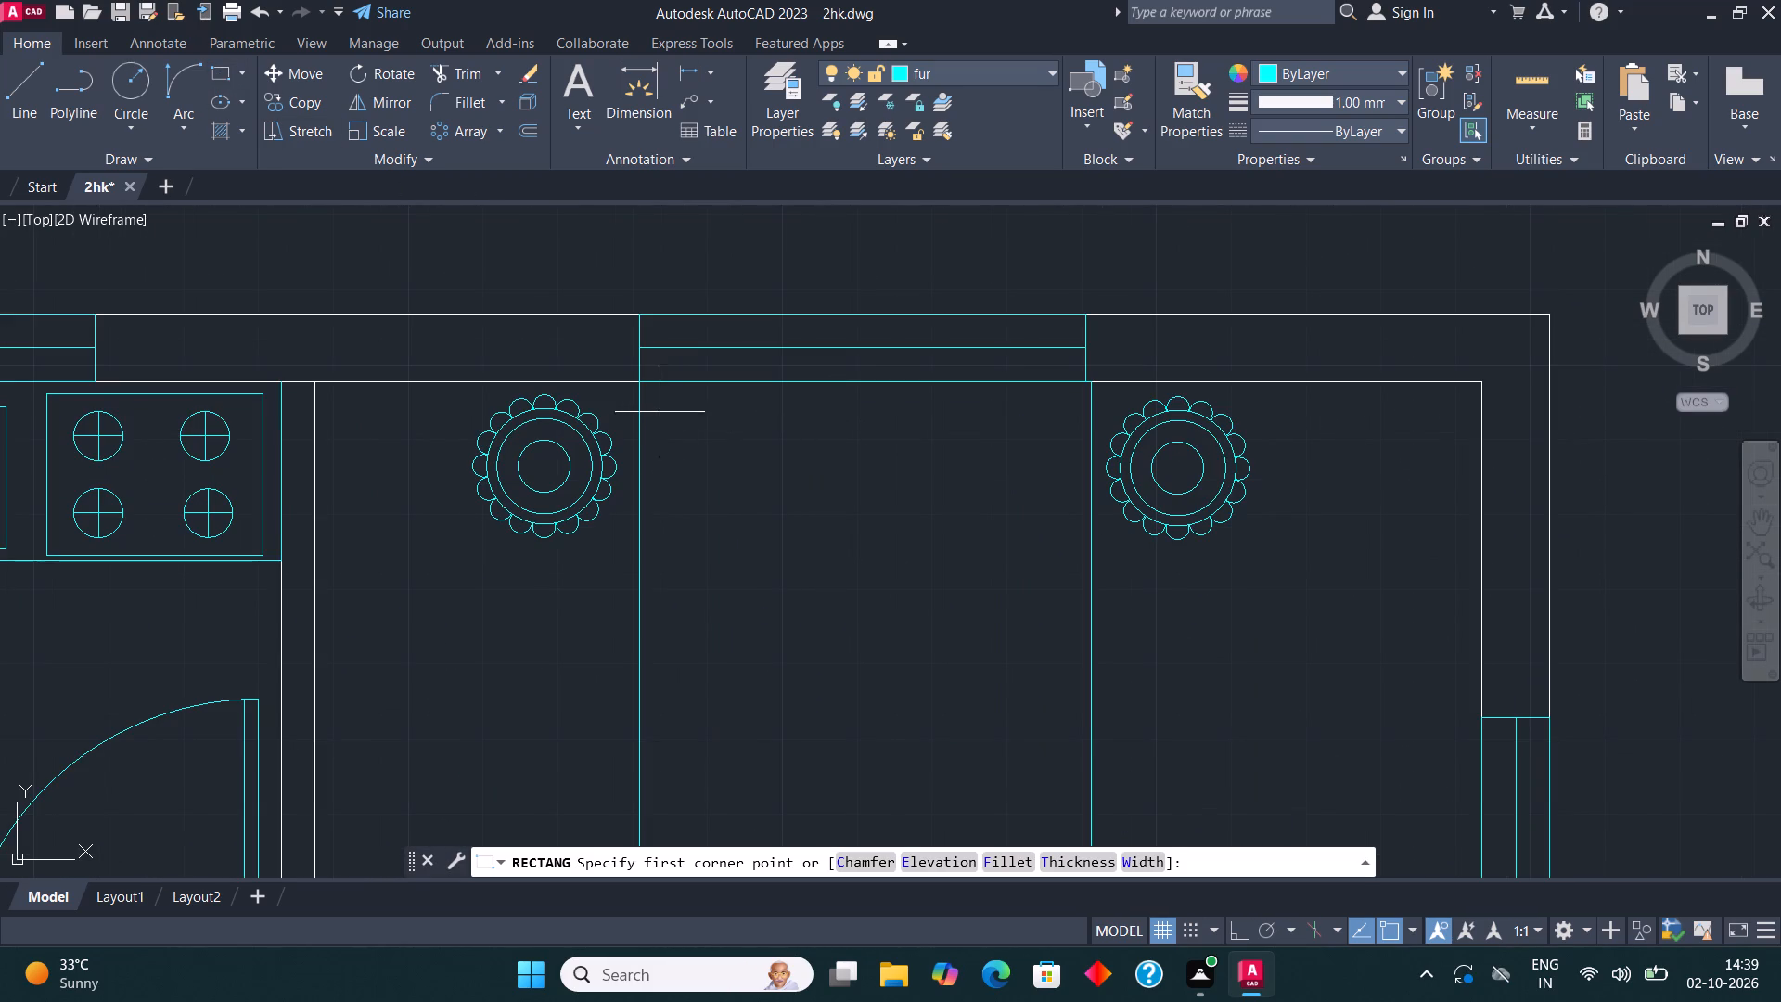
pyautogui.click(670, 416)
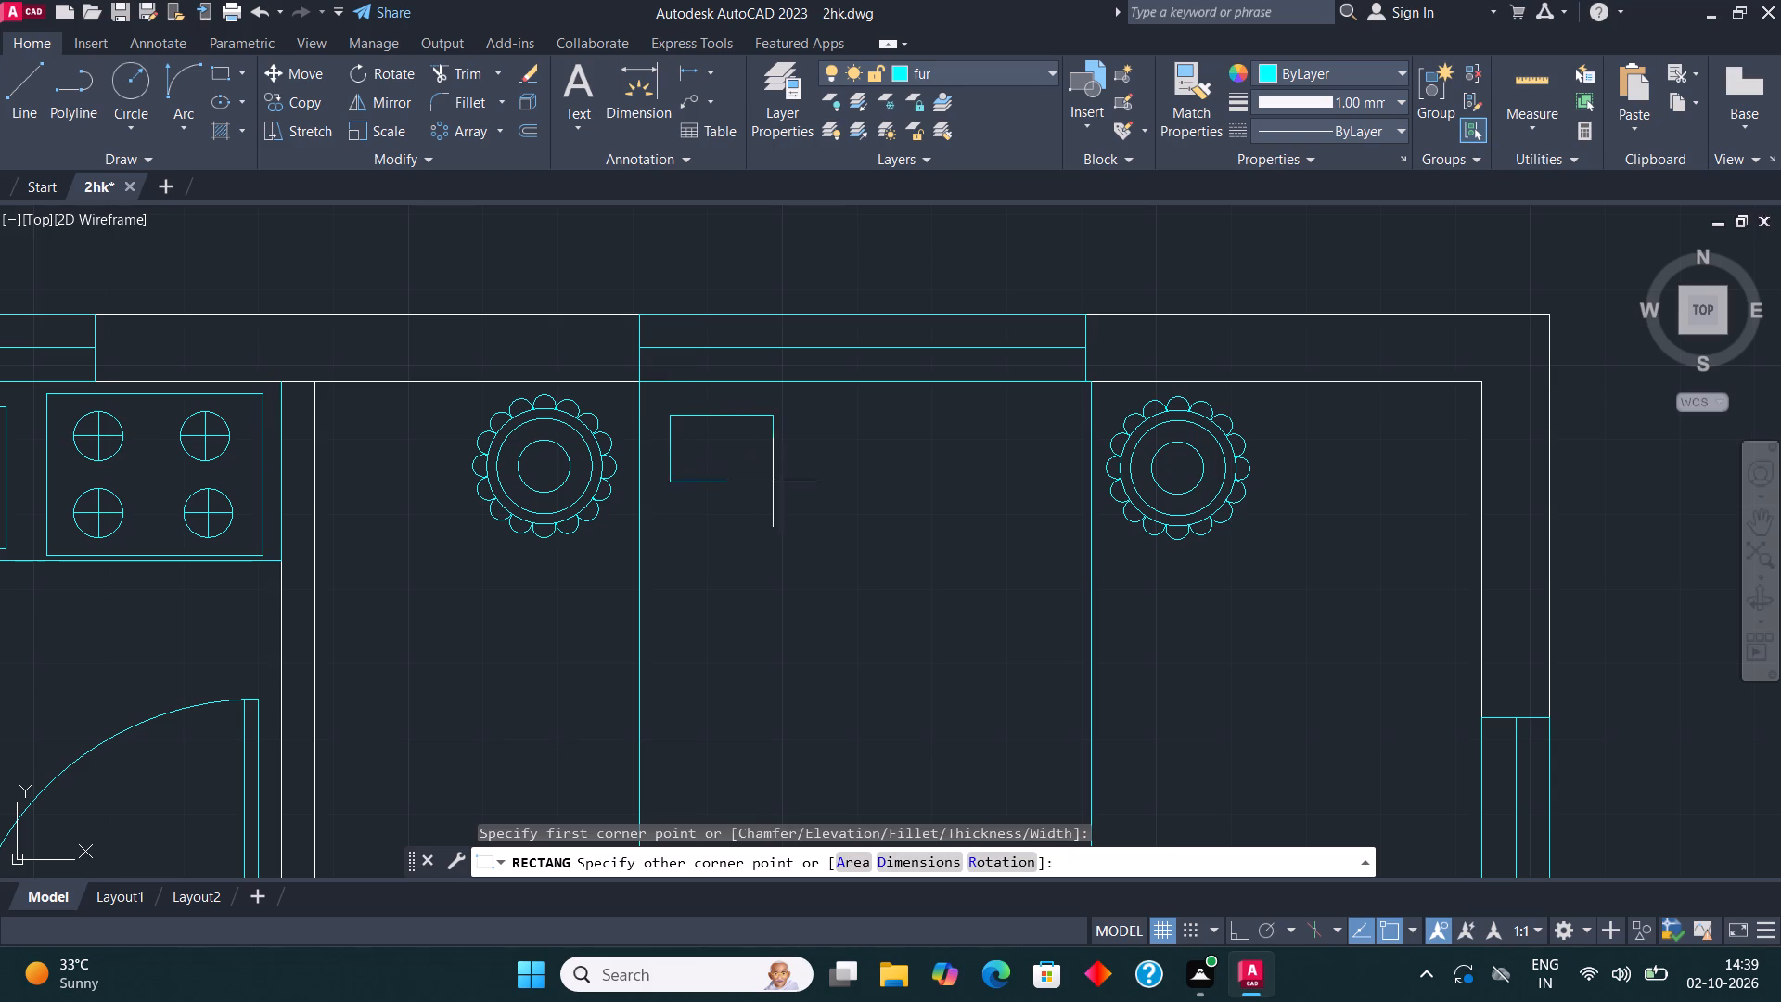
pyautogui.click(858, 495)
# Copy the pillow rectangle horizontally about 2'-2" with Ortho on, placing a second pillow beside it on the bed.
pyautogui.click(786, 417)
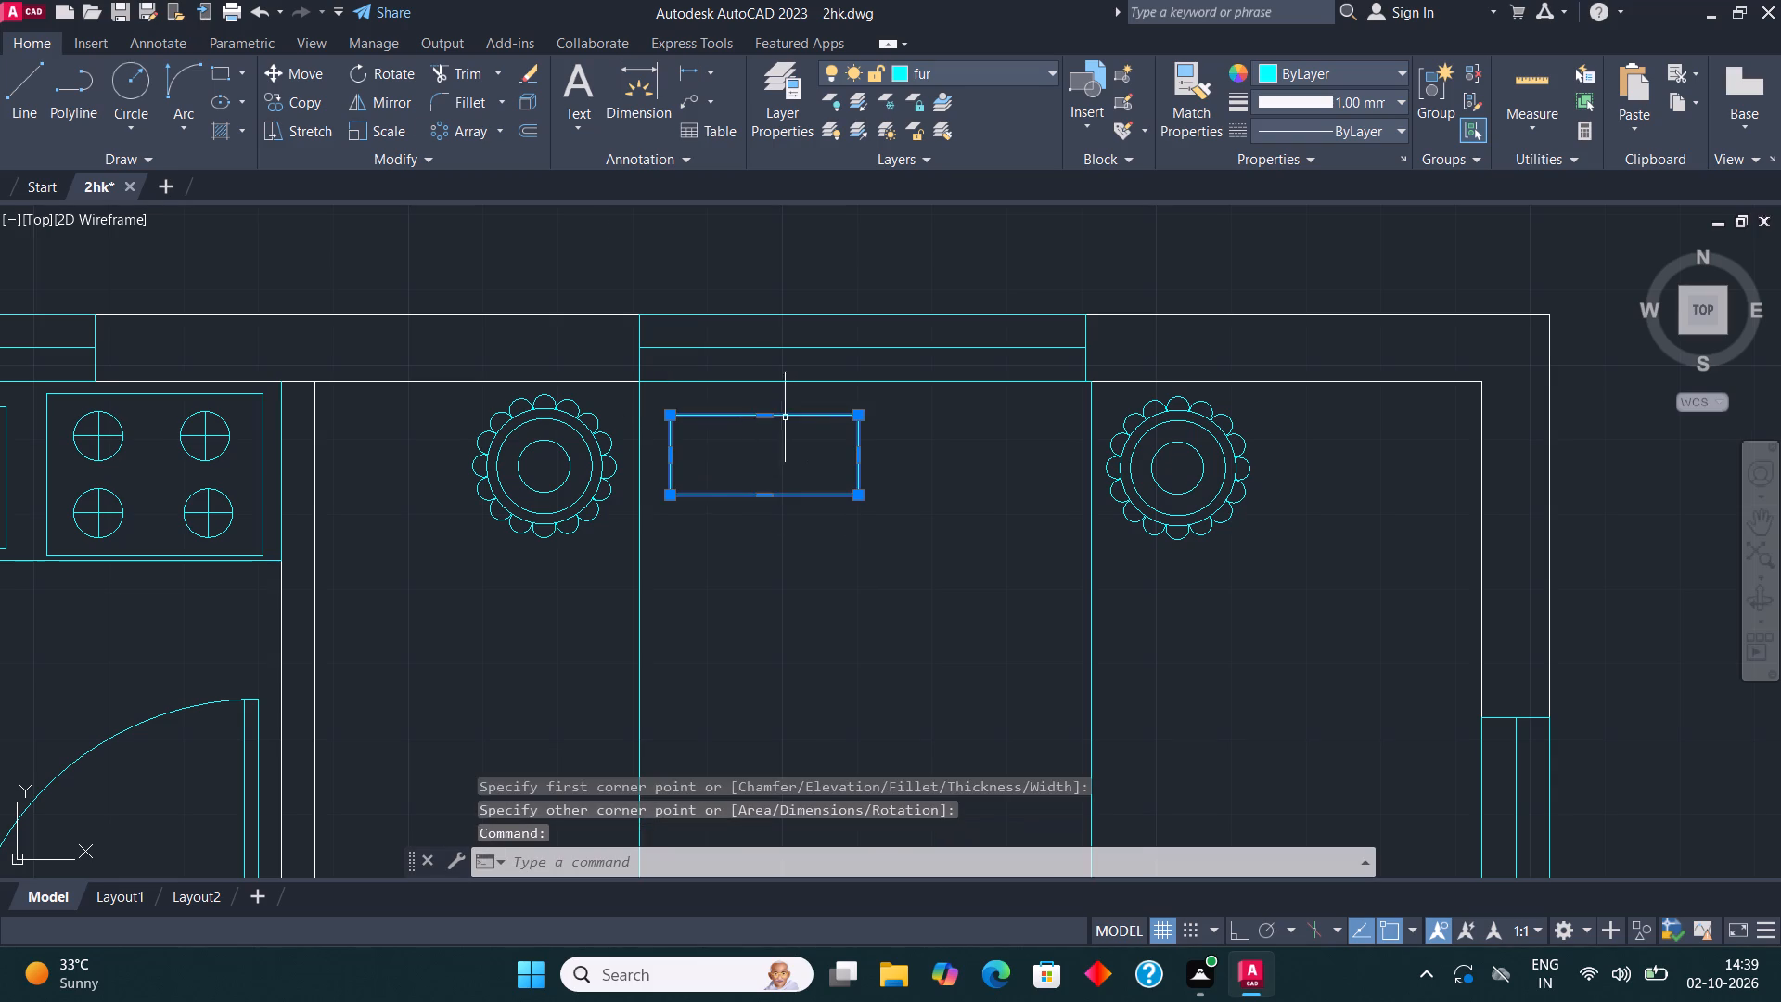
pyautogui.click(301, 98)
pyautogui.click(749, 449)
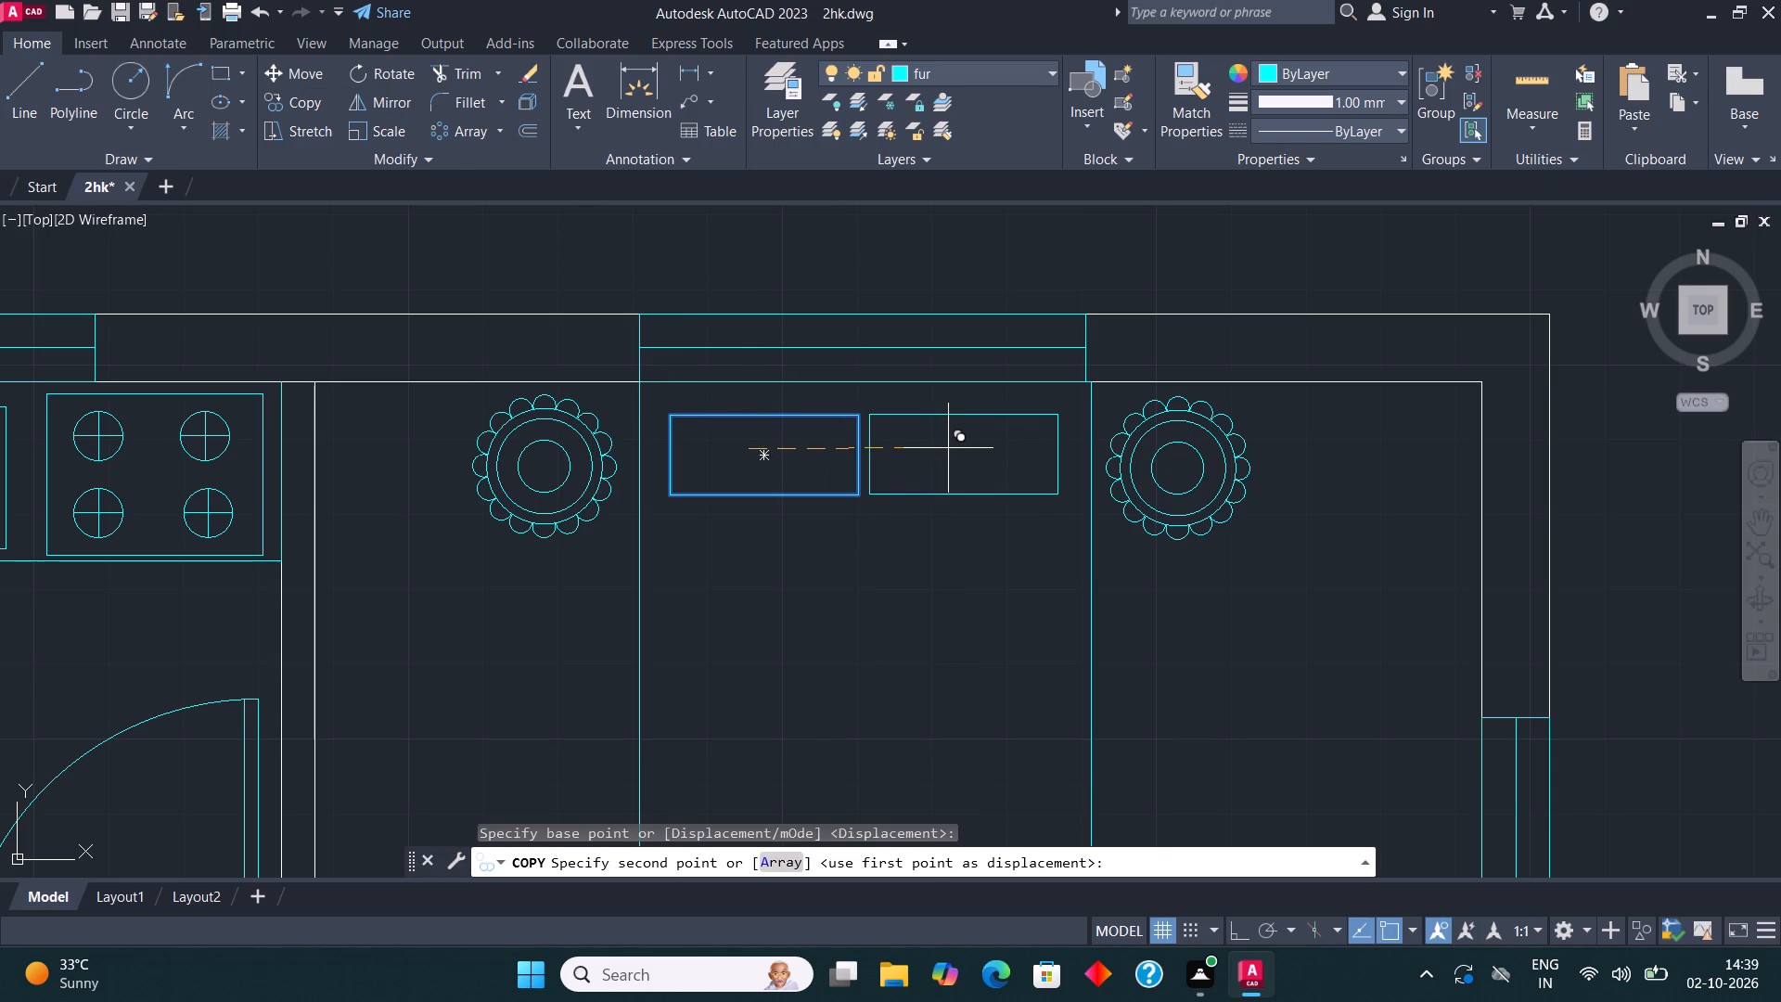
pyautogui.press('F8')
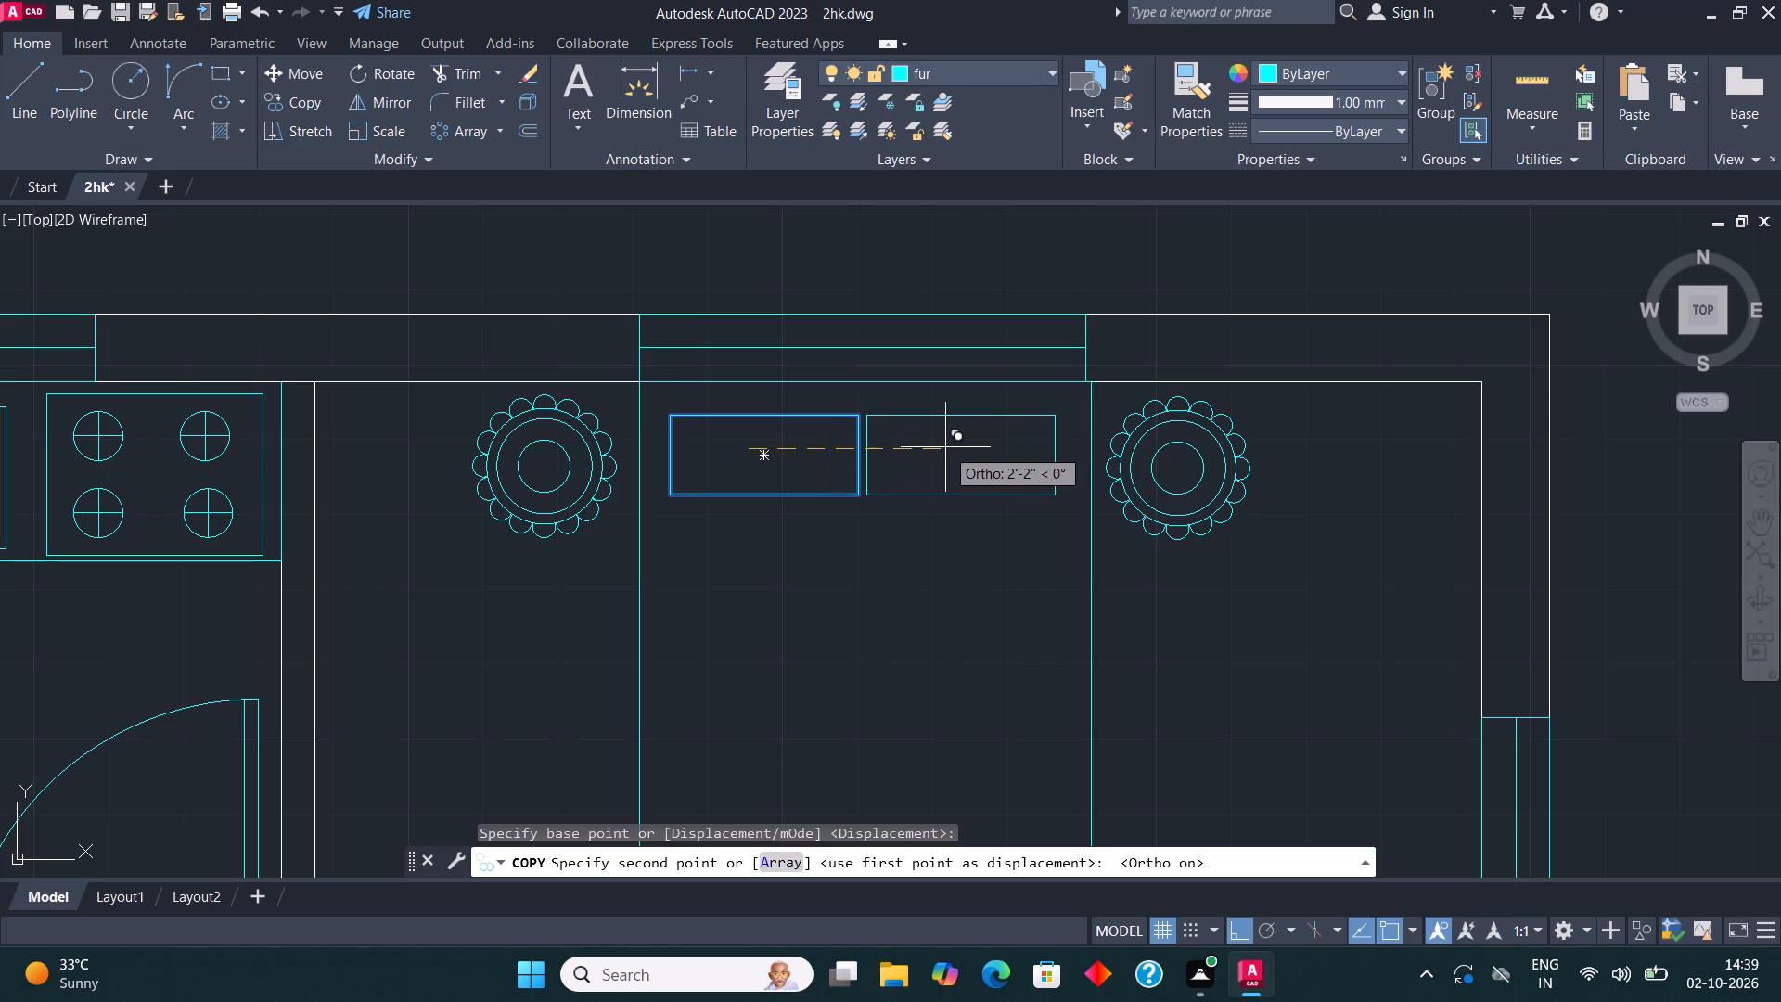
pyautogui.click(945, 447)
pyautogui.press('Escape')
# Draw a slanted line across the bed below the pillows, from one long side to the other, with Ortho off.
pyautogui.moveTo(945, 454); pyautogui.dragTo(938, 454, button='middle')
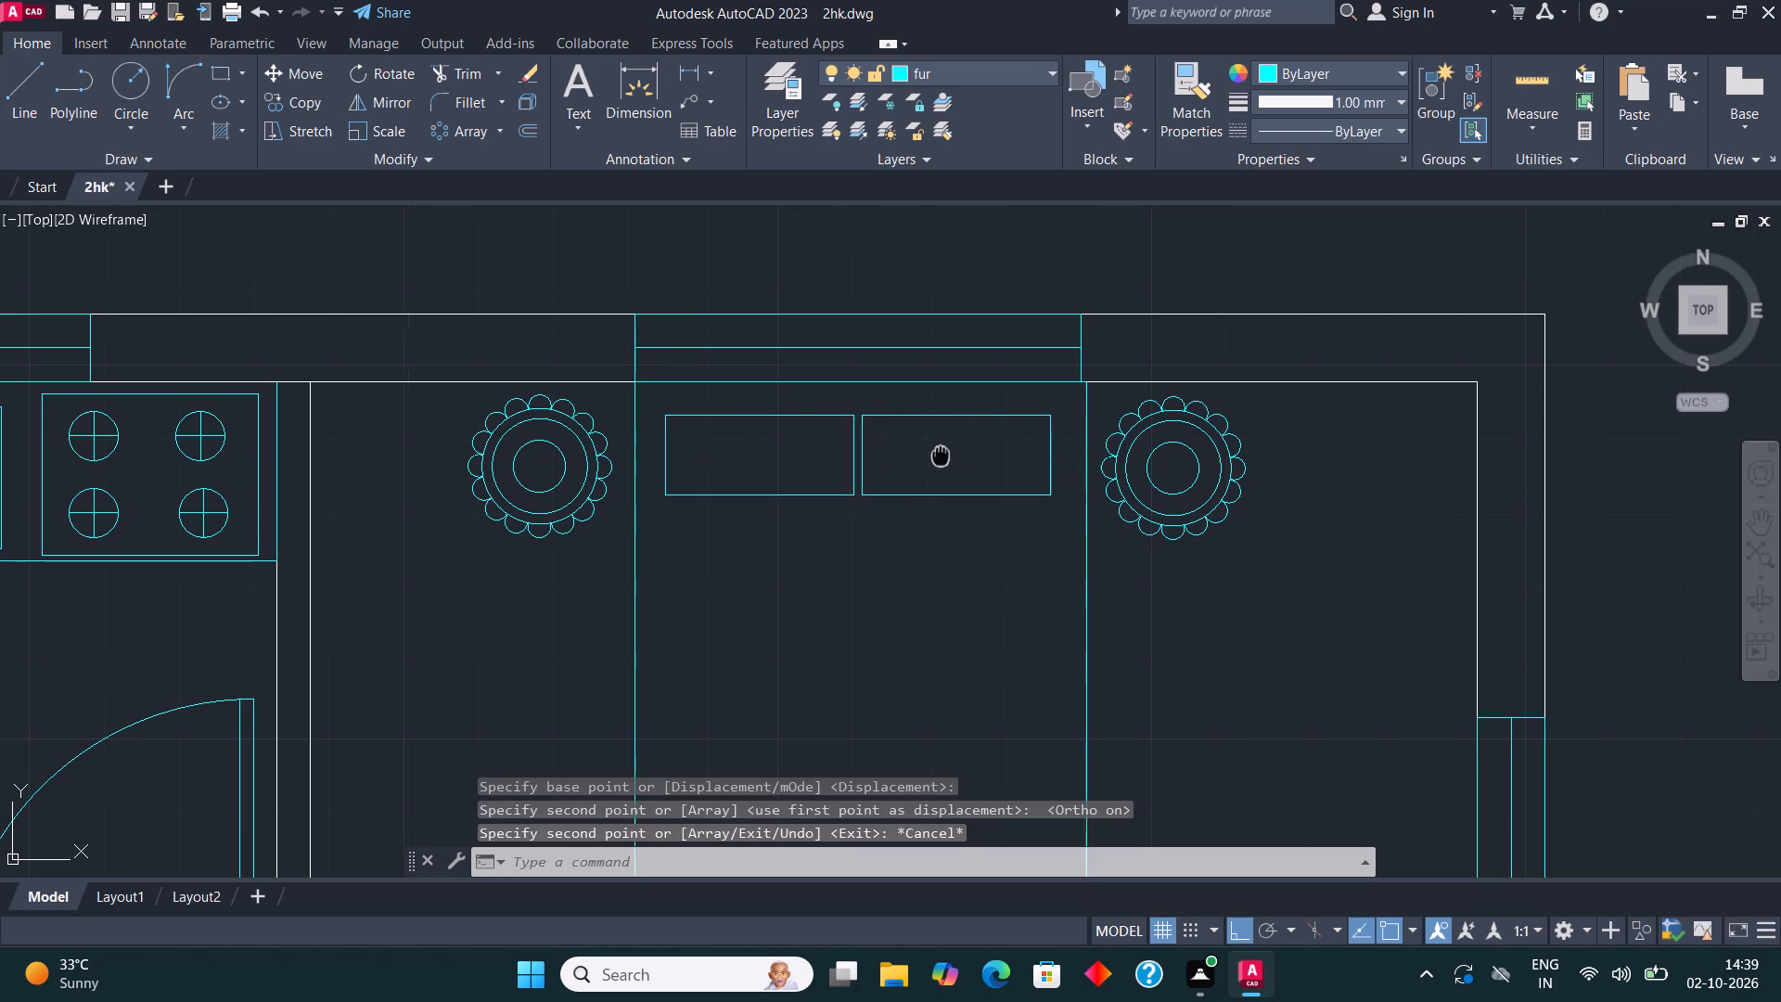
pyautogui.moveTo(938, 454); pyautogui.dragTo(878, 381, button='middle')
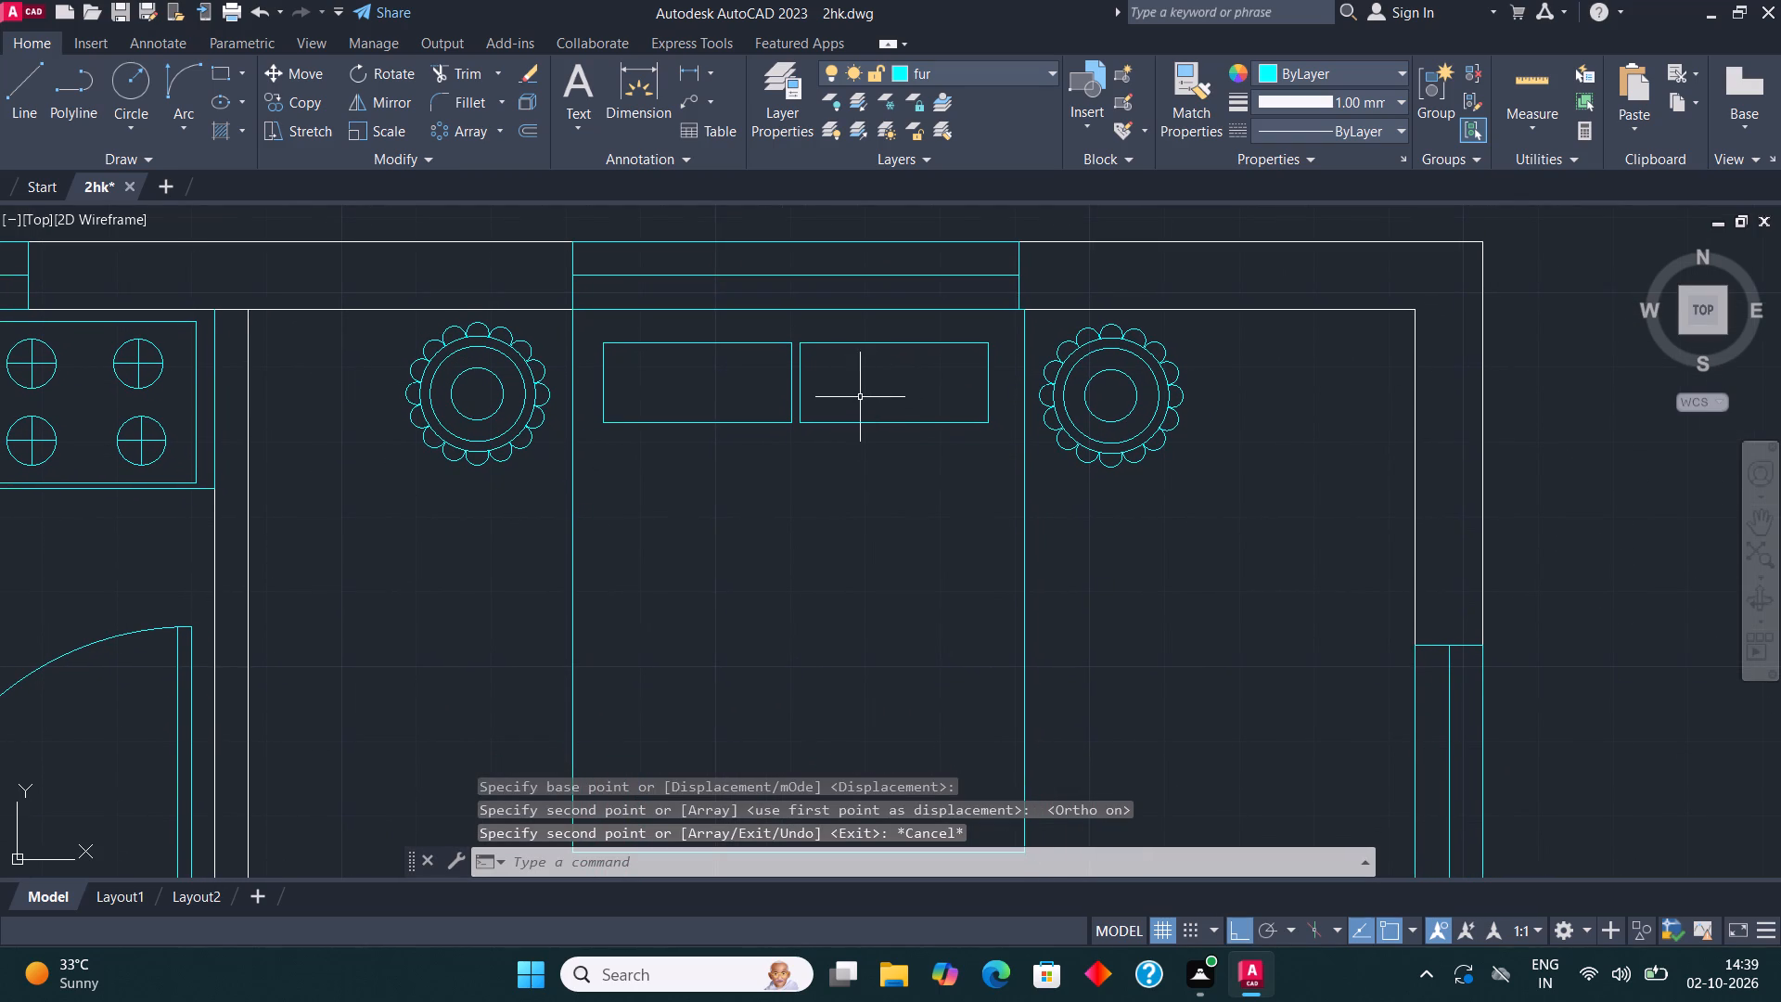
pyautogui.click(27, 75)
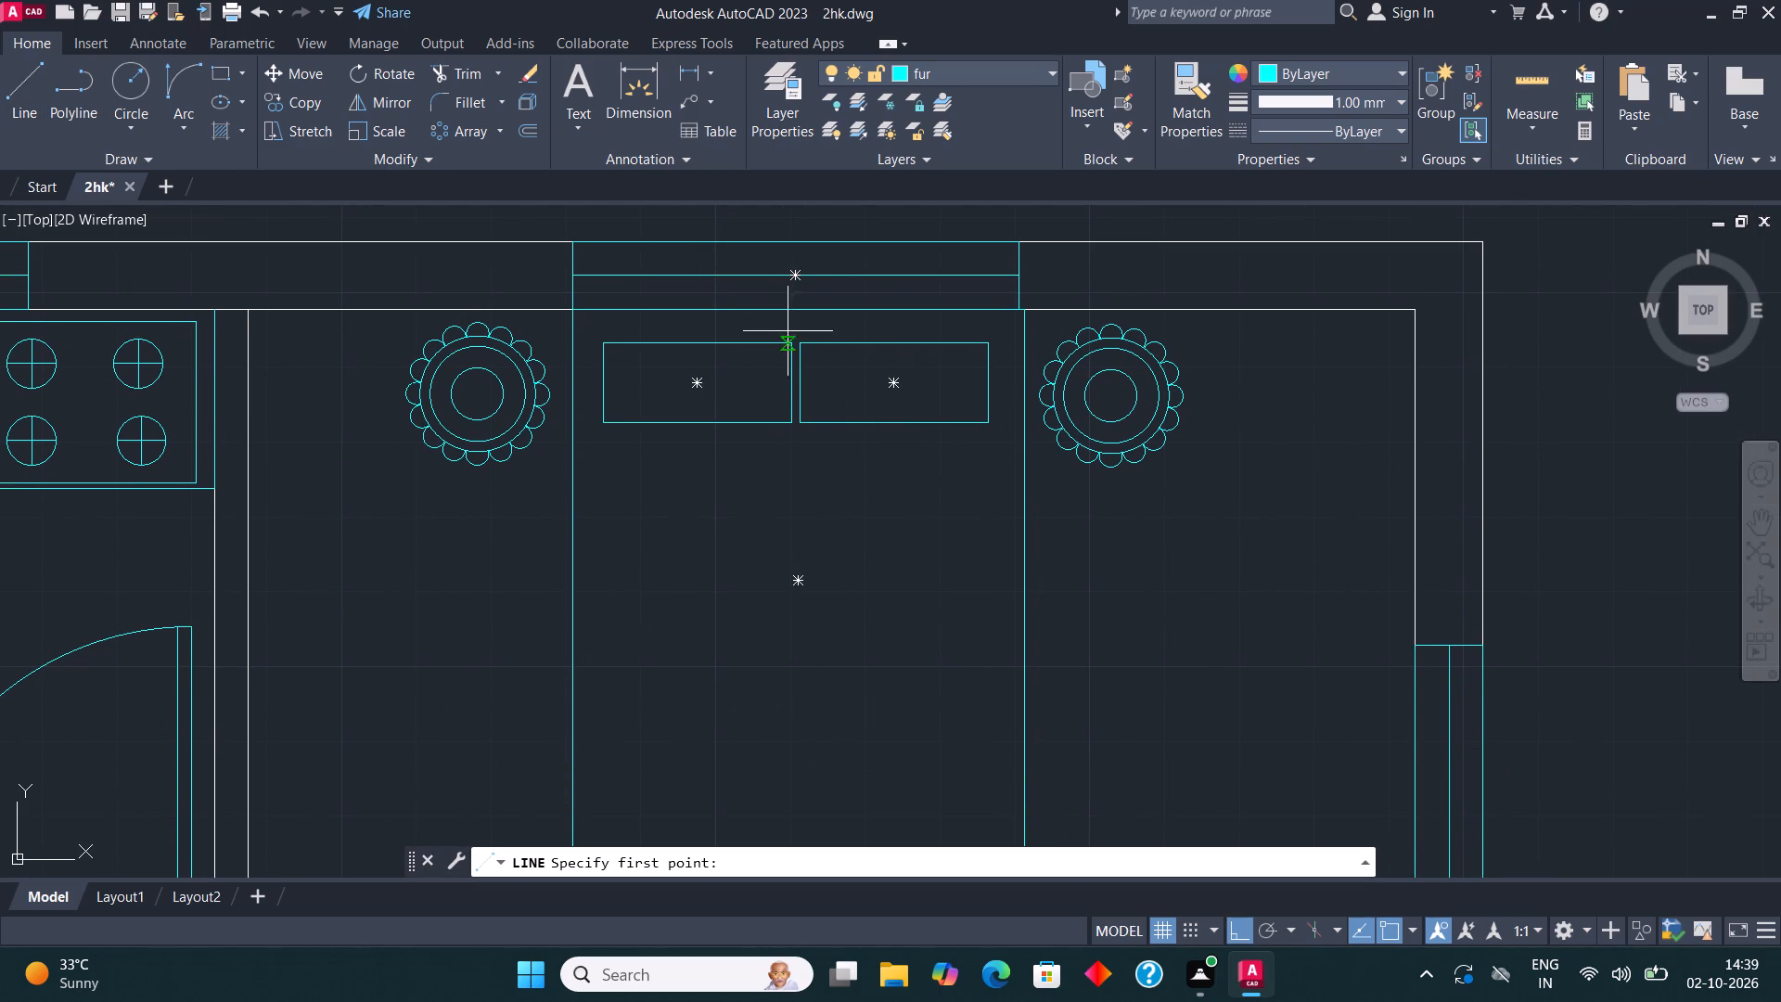
pyautogui.click(1019, 440)
pyautogui.press('F8')
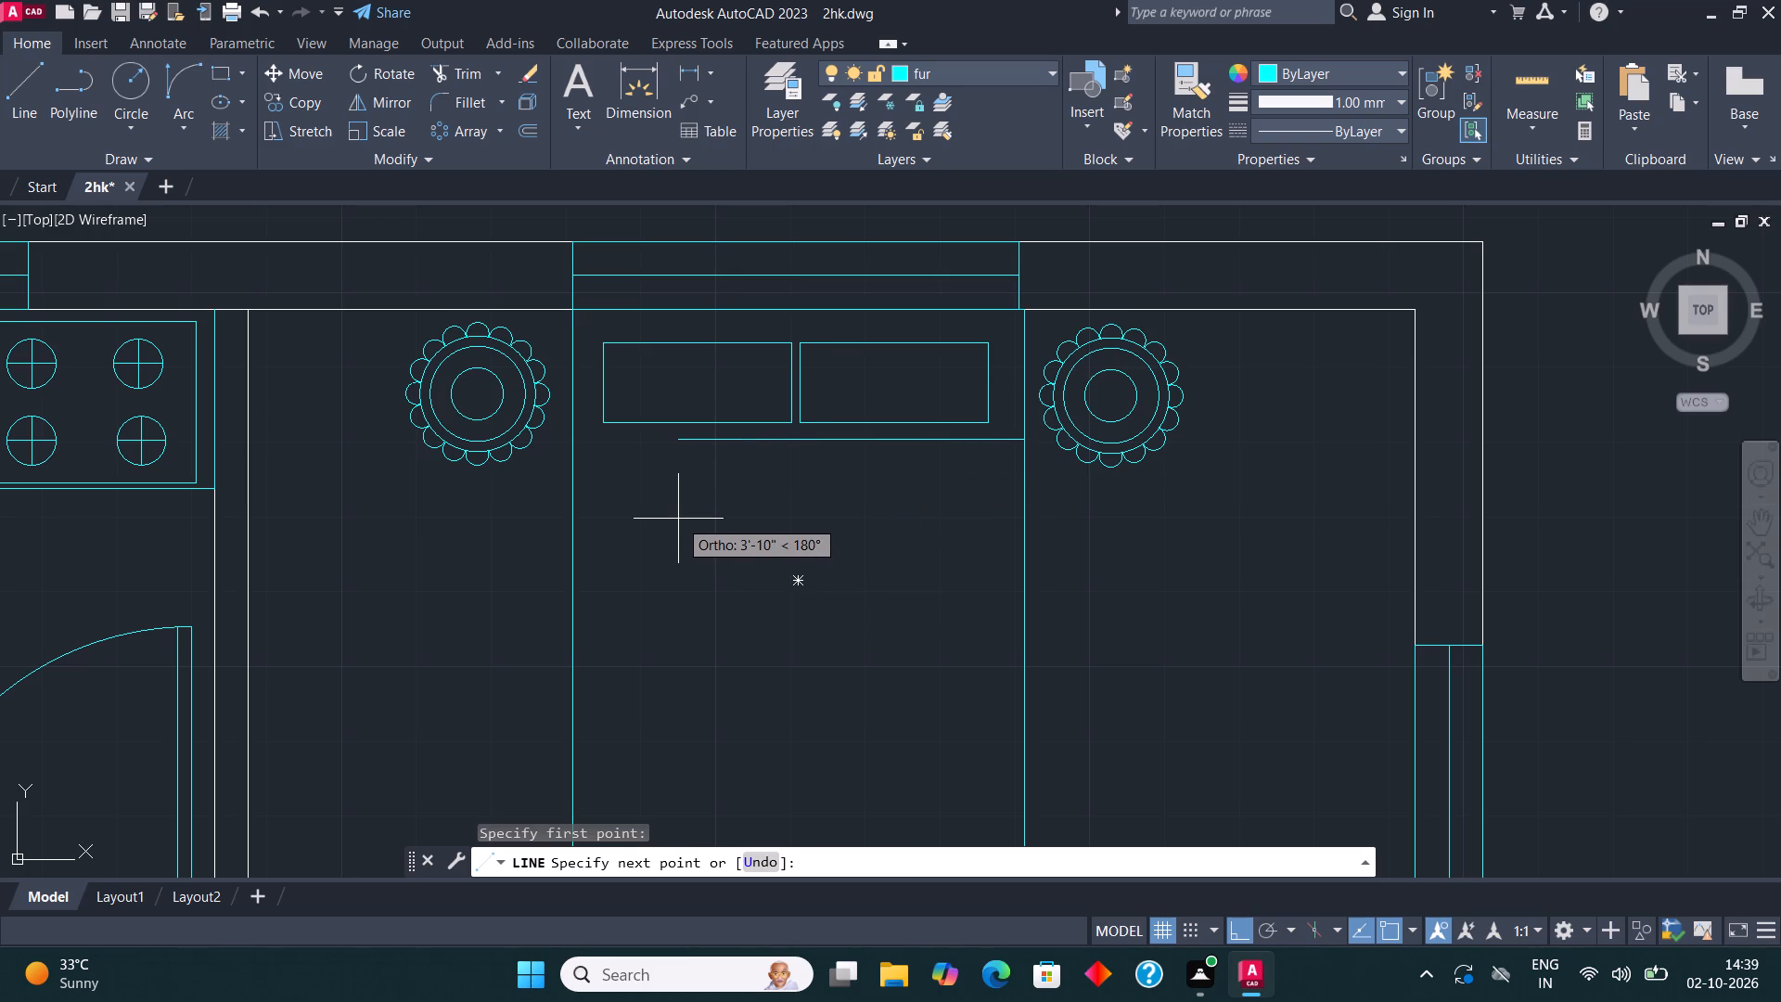
pyautogui.click(577, 533)
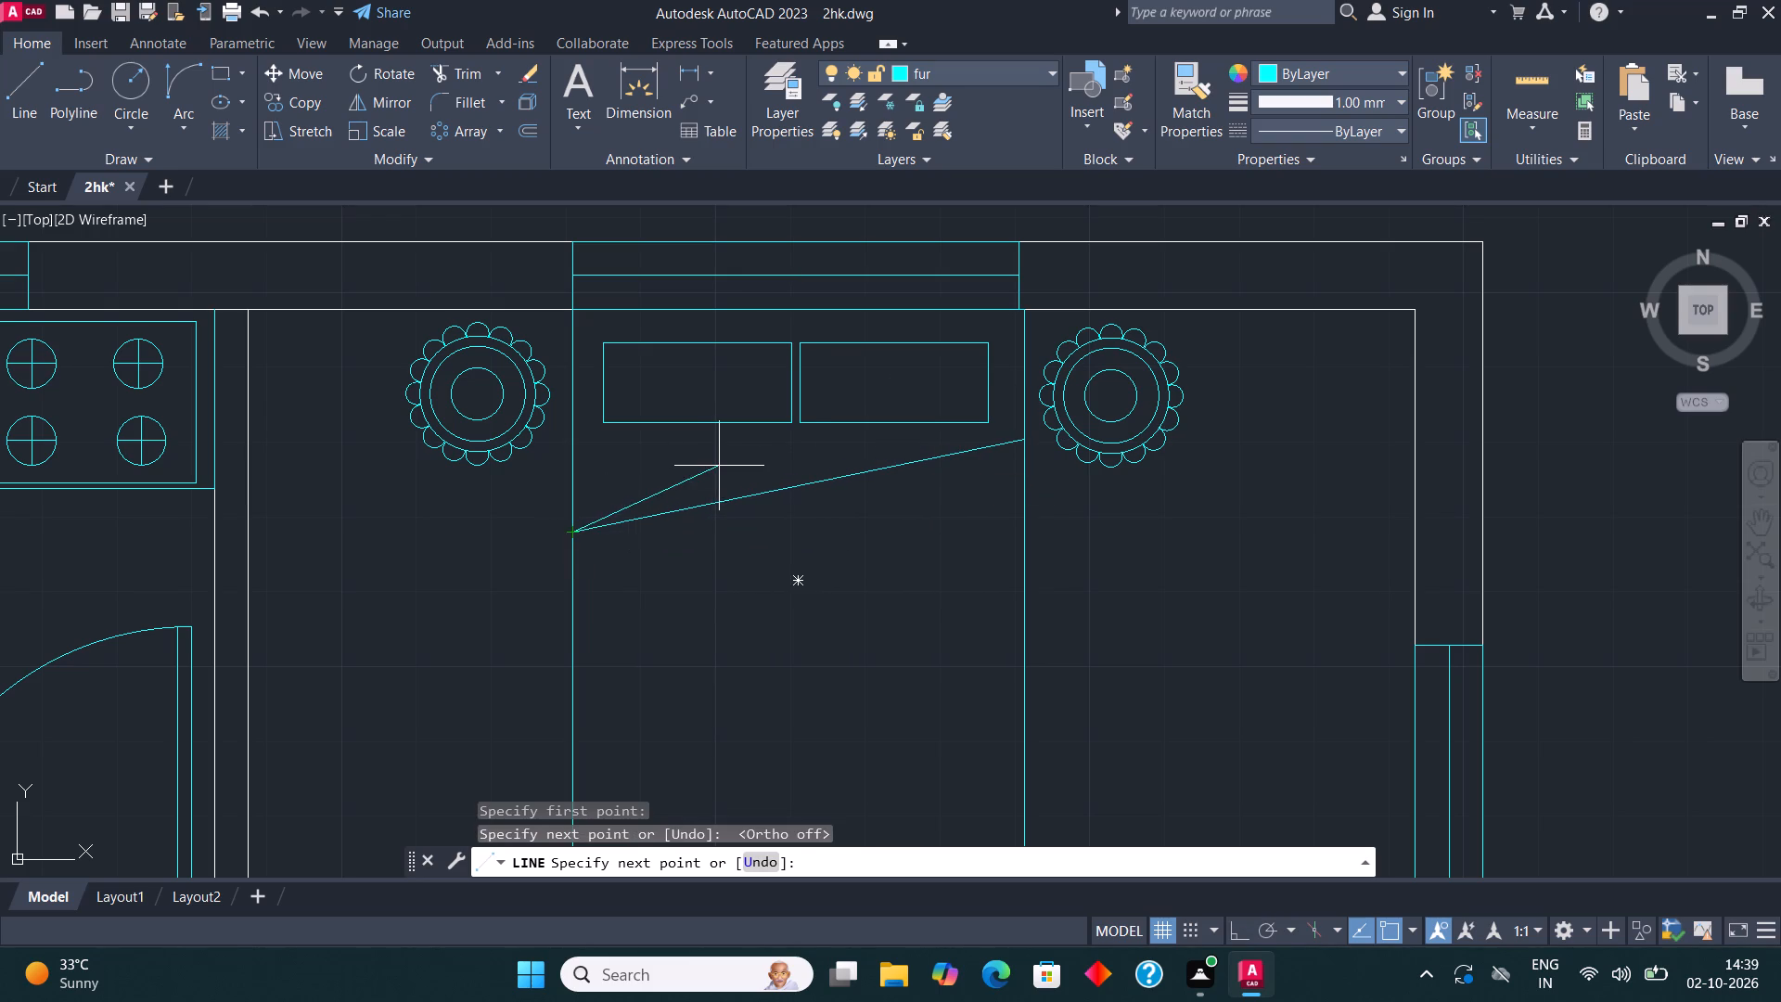
pyautogui.press('Escape')
pyautogui.moveTo(930, 520); pyautogui.dragTo(955, 465, button='middle')
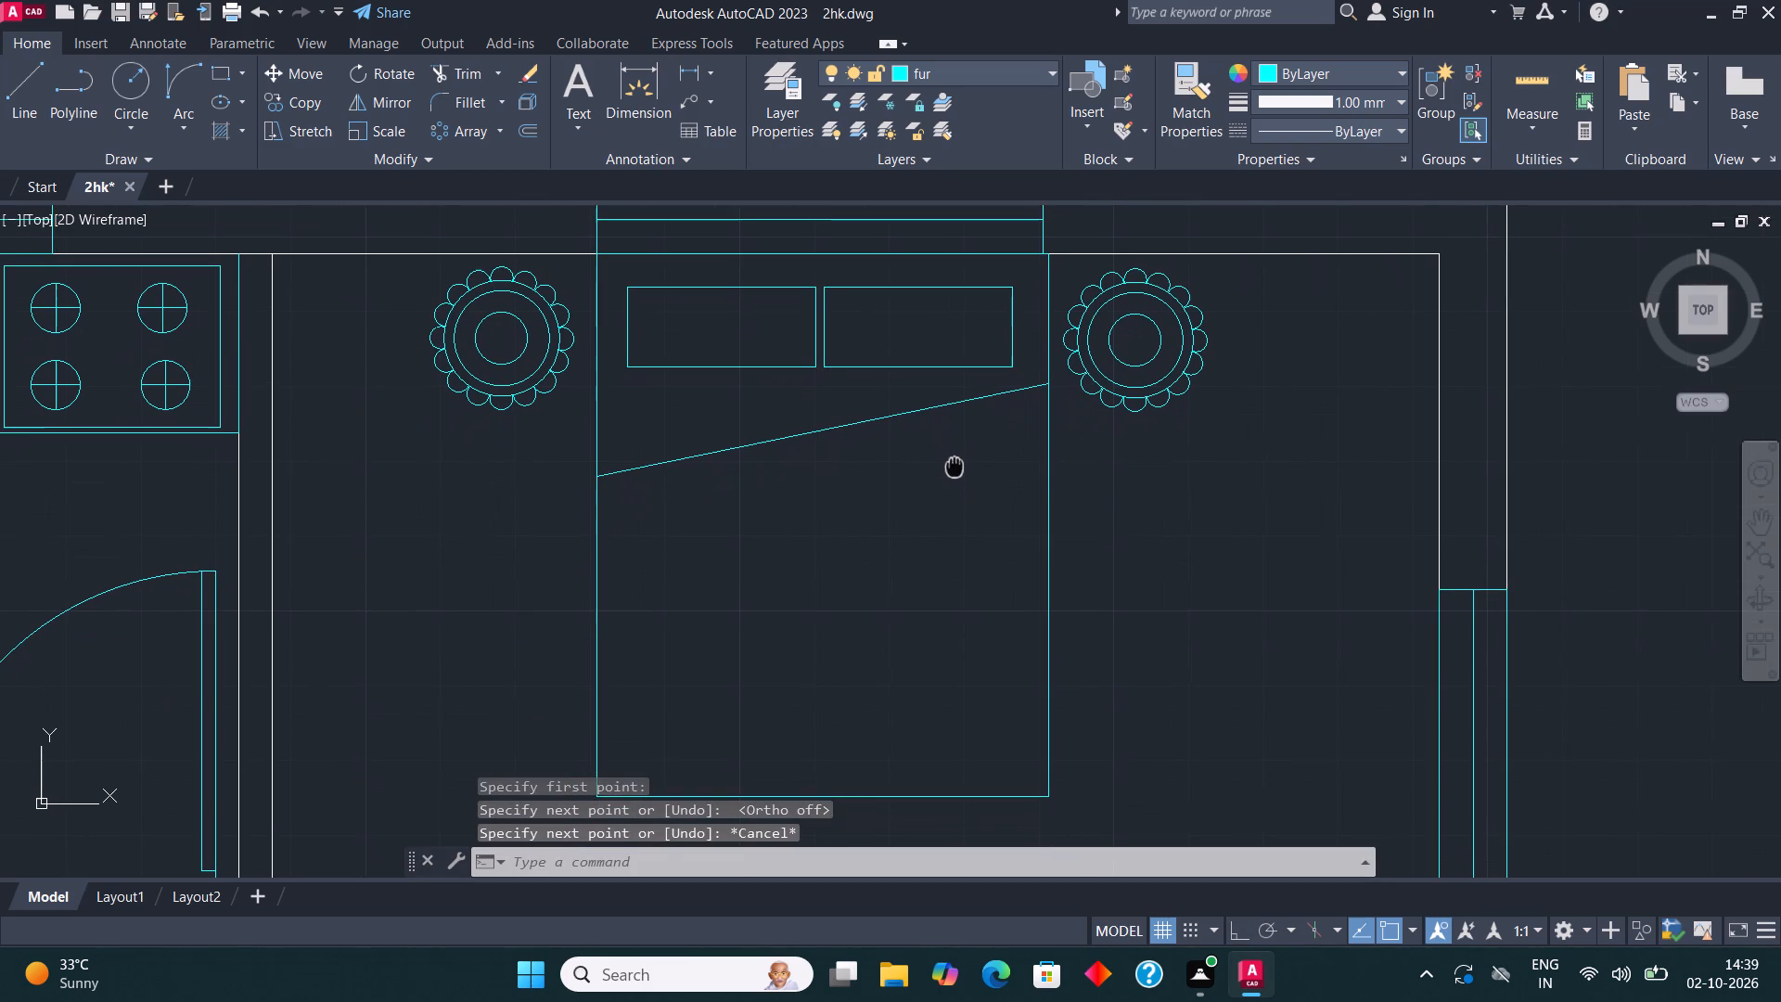
pyautogui.moveTo(955, 465); pyautogui.dragTo(951, 465, button='middle')
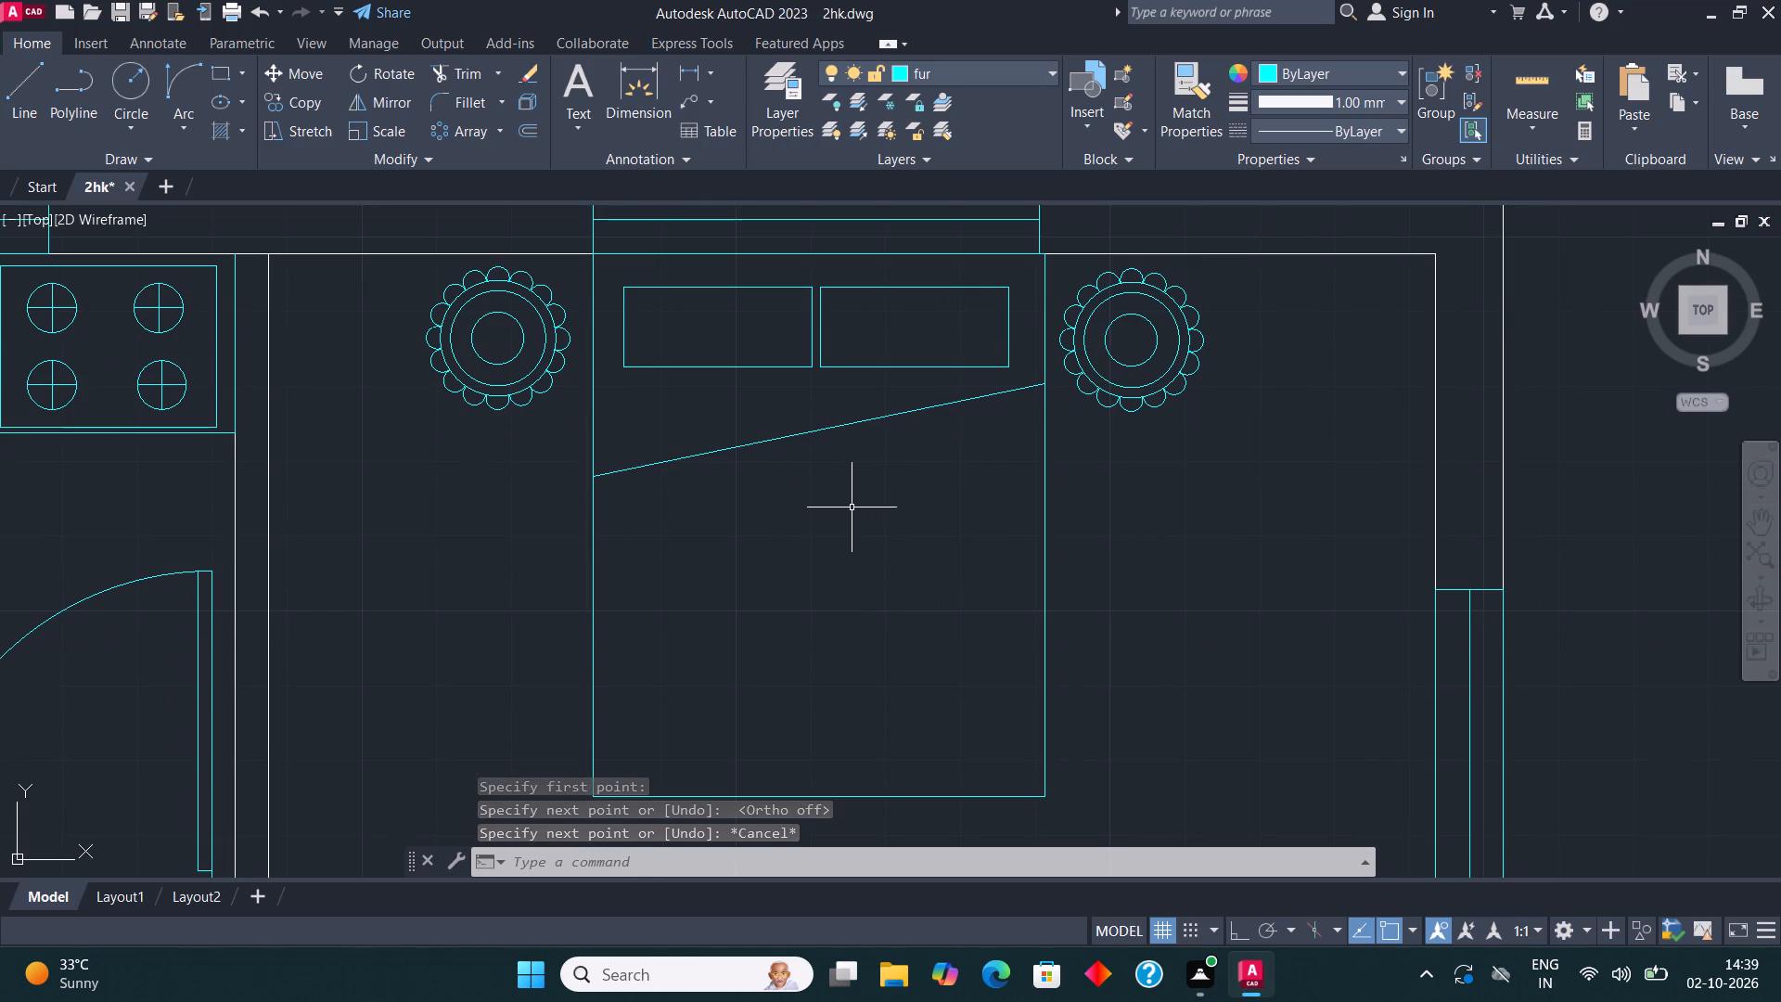
# Draw a small, nearly square rectangle in the bedroom's lower-right corner, starting from the inner corner where the two walls meet.
pyautogui.scroll(-3, 852, 509)
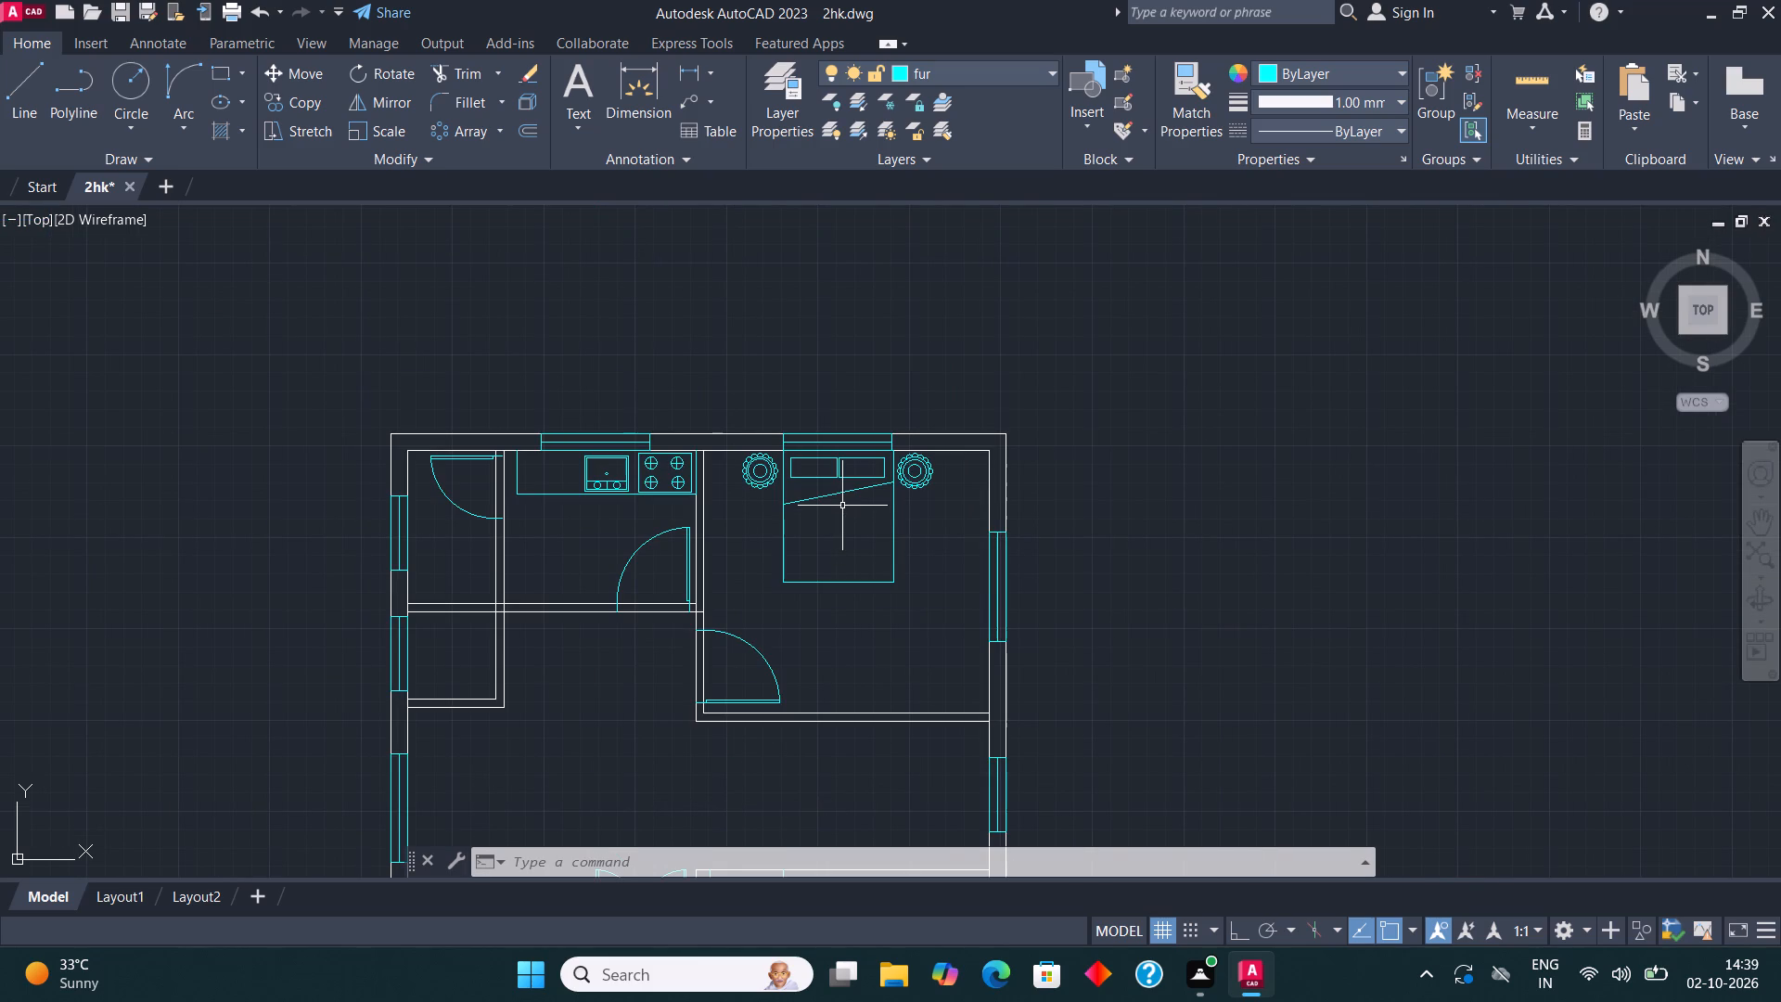
pyautogui.moveTo(994, 558); pyautogui.dragTo(1001, 495, button='middle')
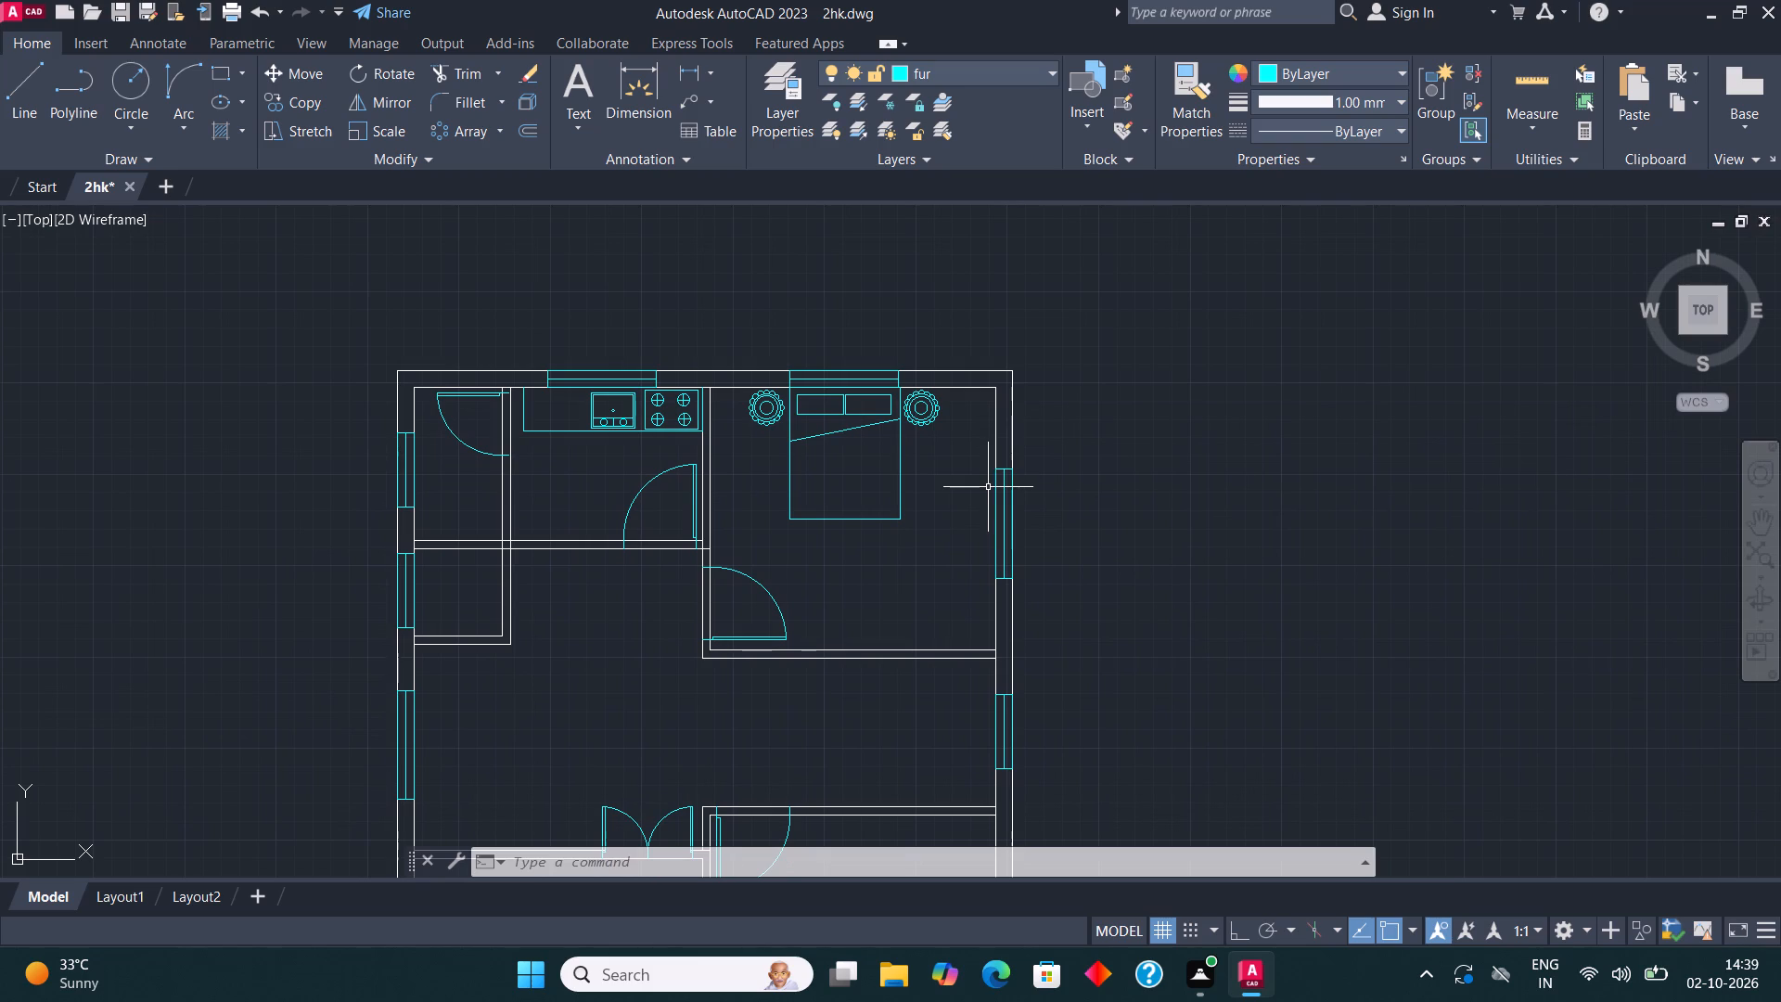
pyautogui.moveTo(989, 555); pyautogui.dragTo(1020, 484, button='middle')
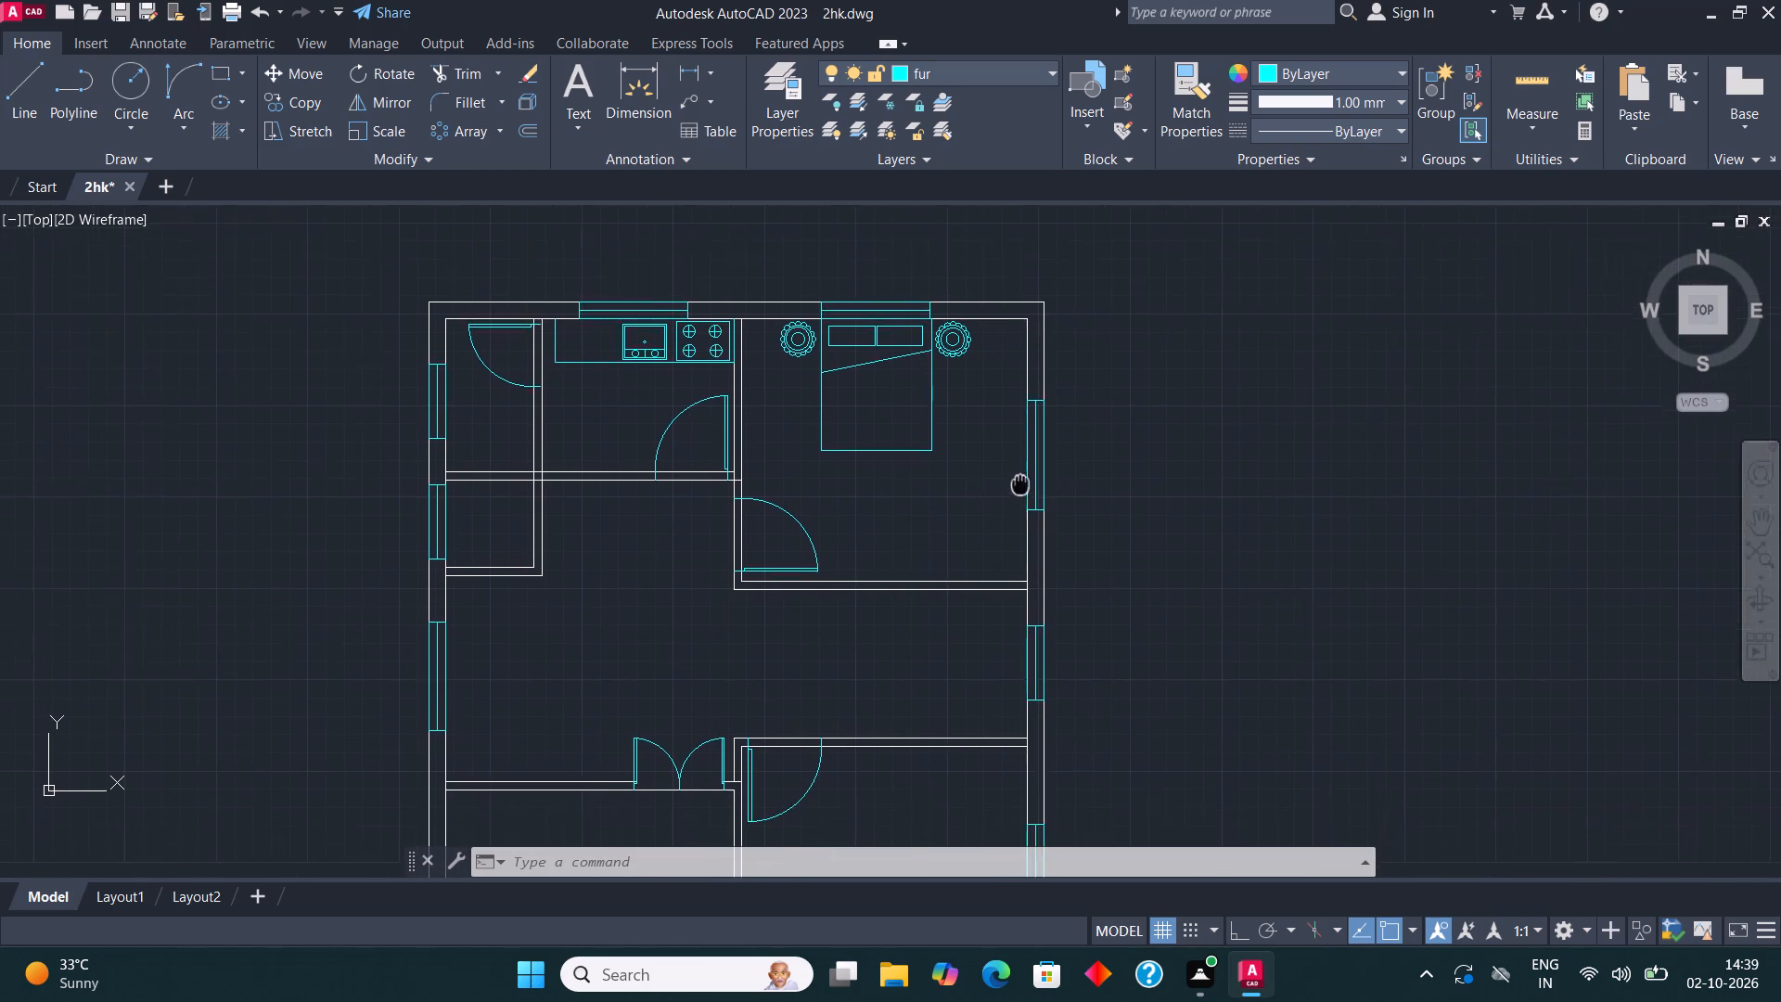
pyautogui.moveTo(1020, 484); pyautogui.dragTo(1059, 456, button='middle')
pyautogui.scroll(2, 1032, 470)
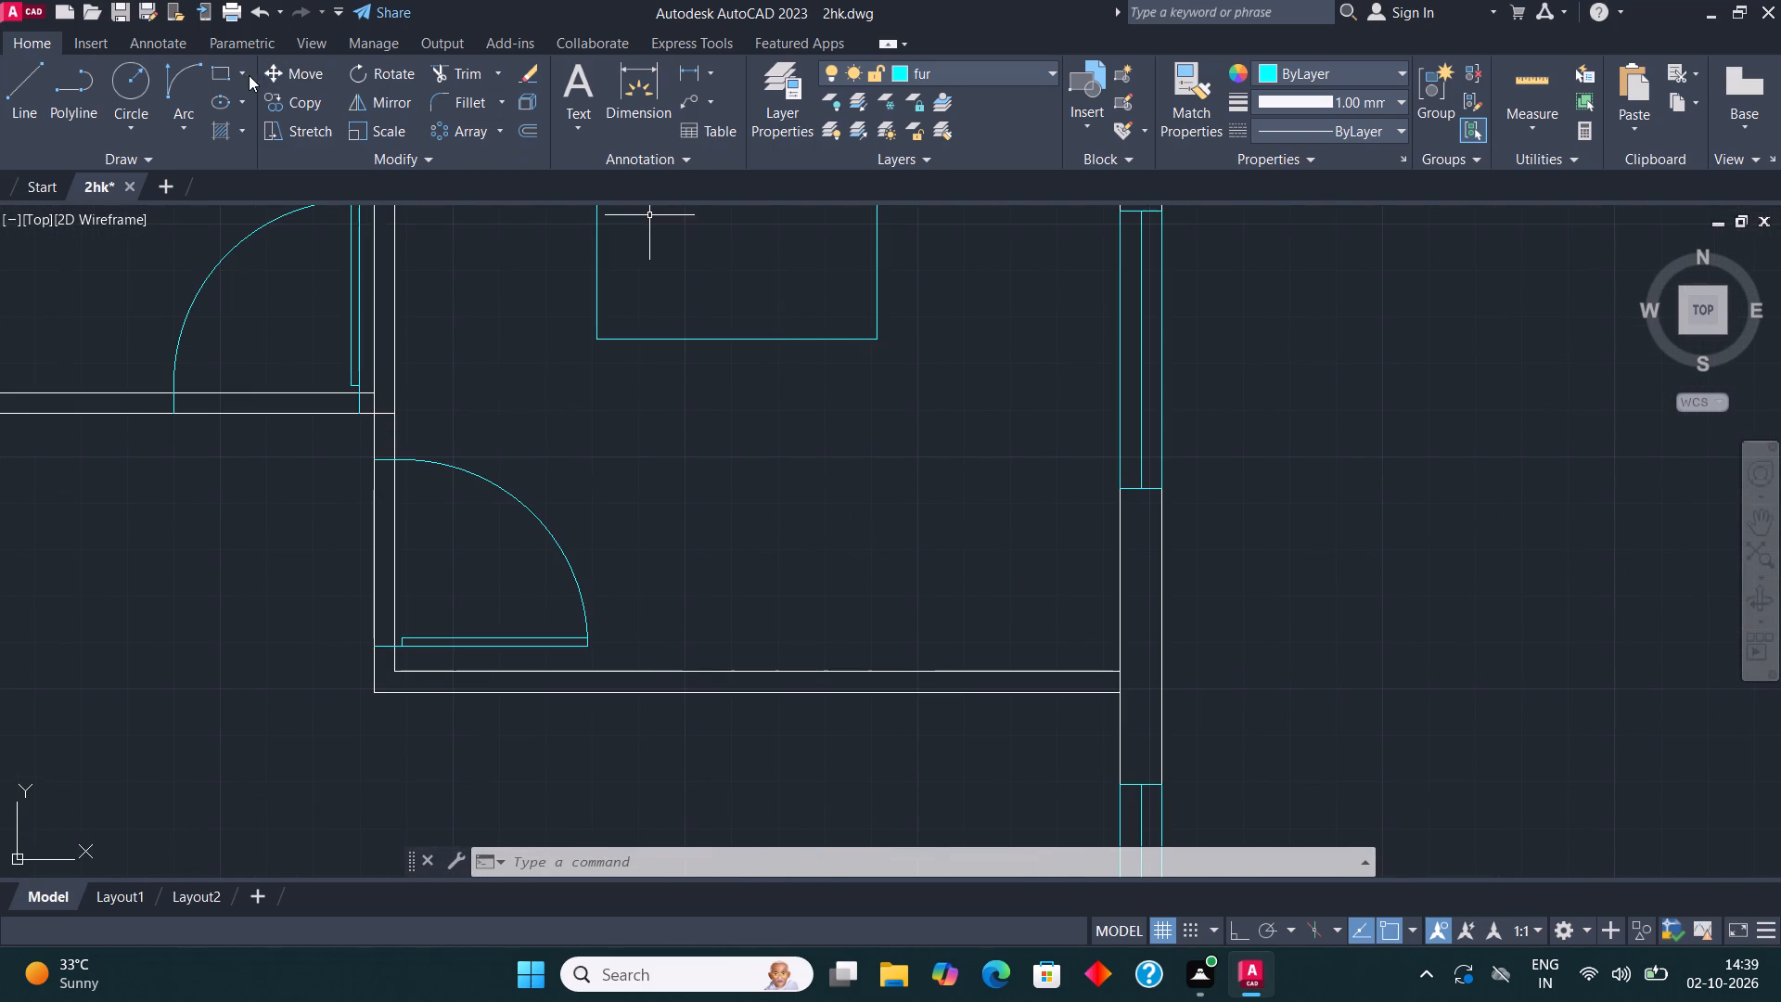
pyautogui.click(220, 75)
pyautogui.scroll(1, 1065, 551)
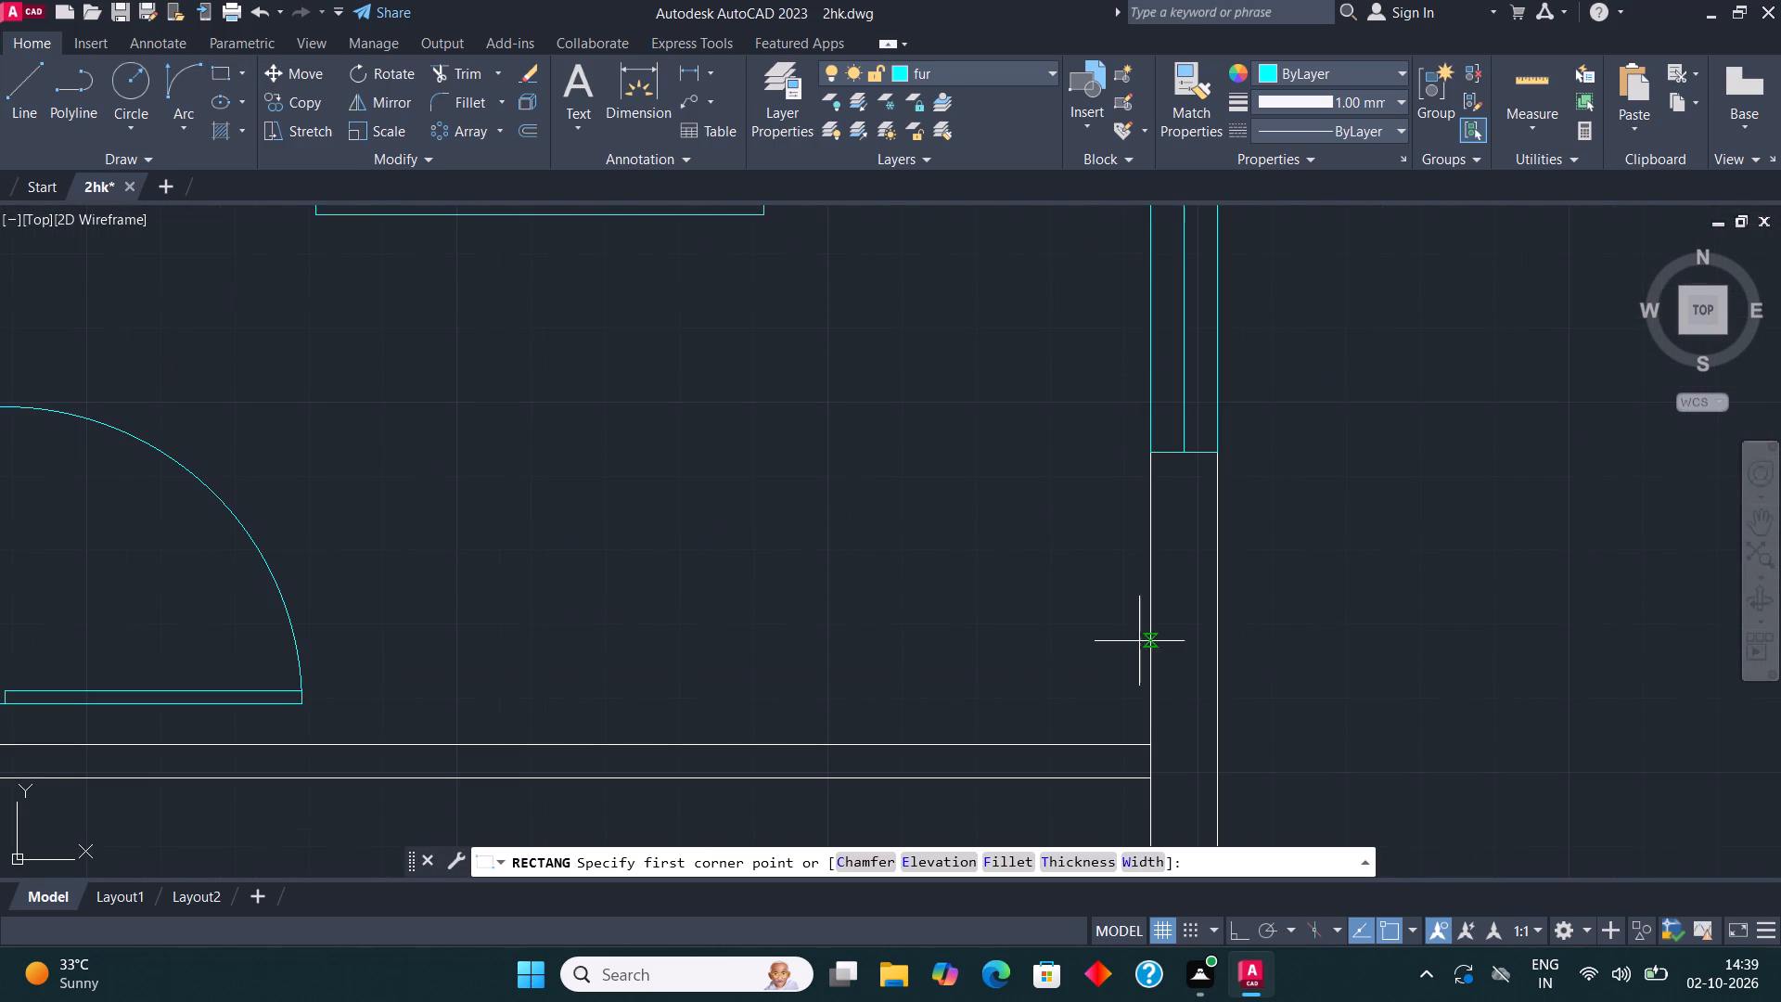
pyautogui.click(1148, 742)
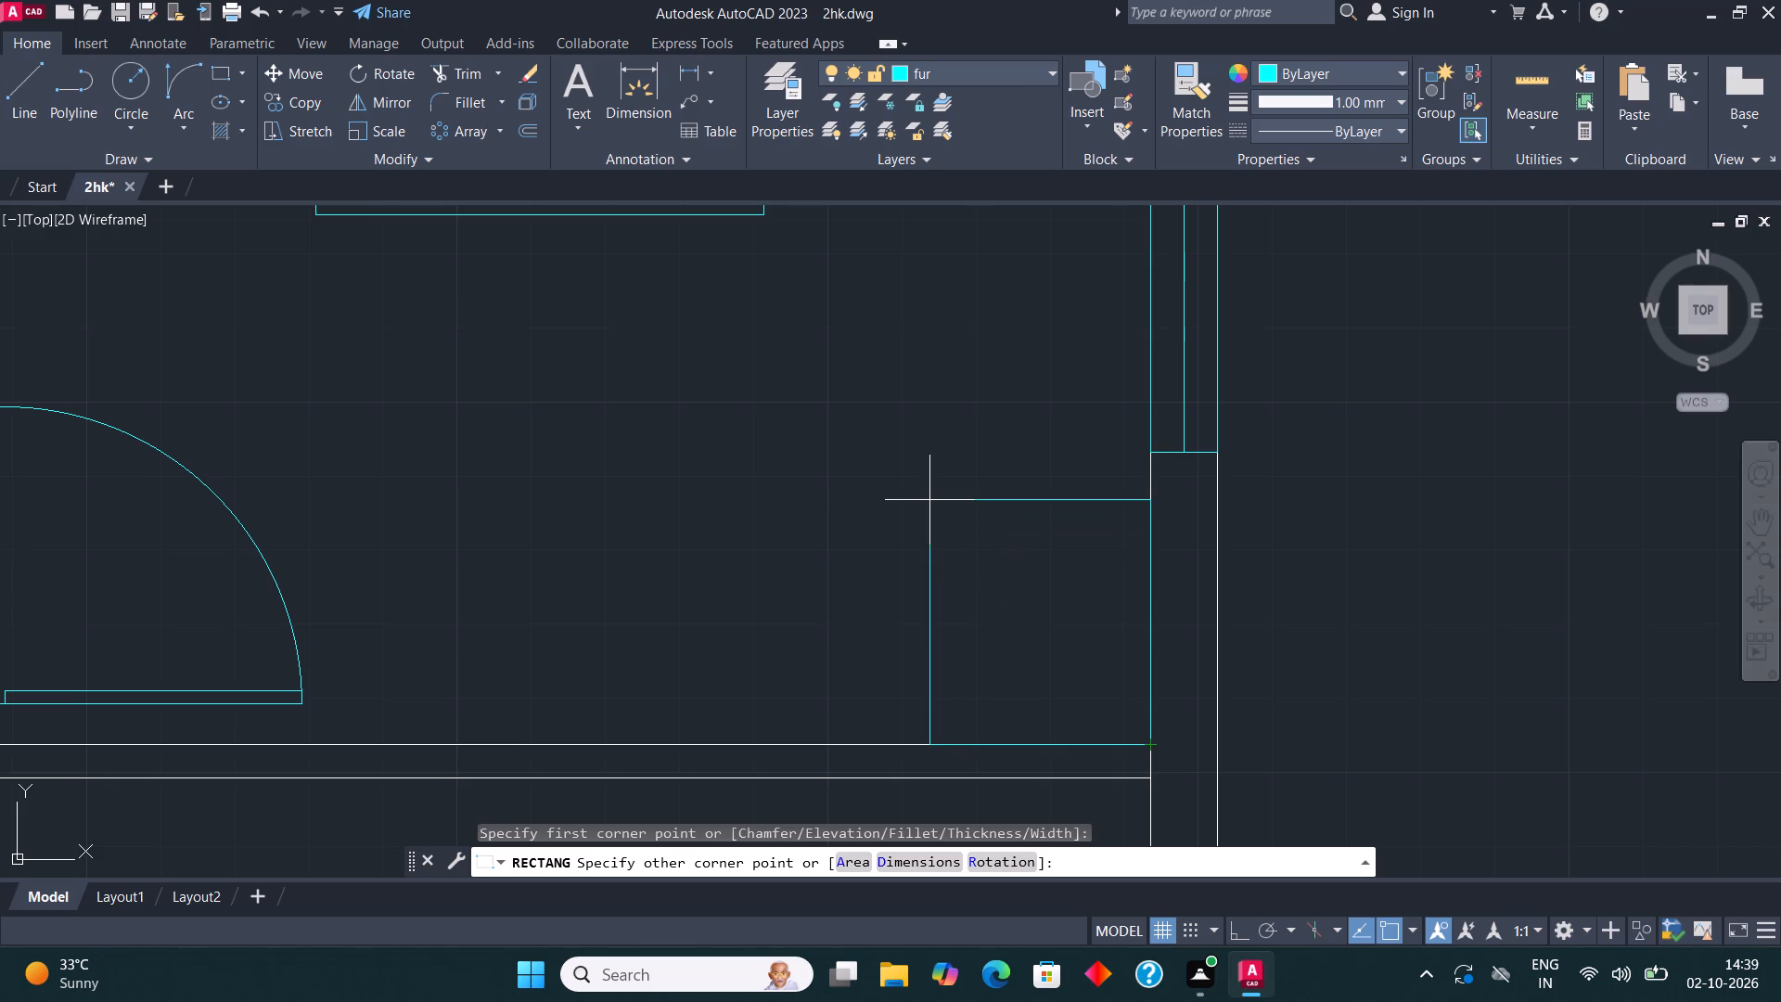
pyautogui.click(929, 500)
# Draw a three-sided inner outline with Ortho on inside the corner rectangle, starting and ending on its left edge.
pyautogui.moveTo(1119, 541); pyautogui.dragTo(1015, 522, button='middle')
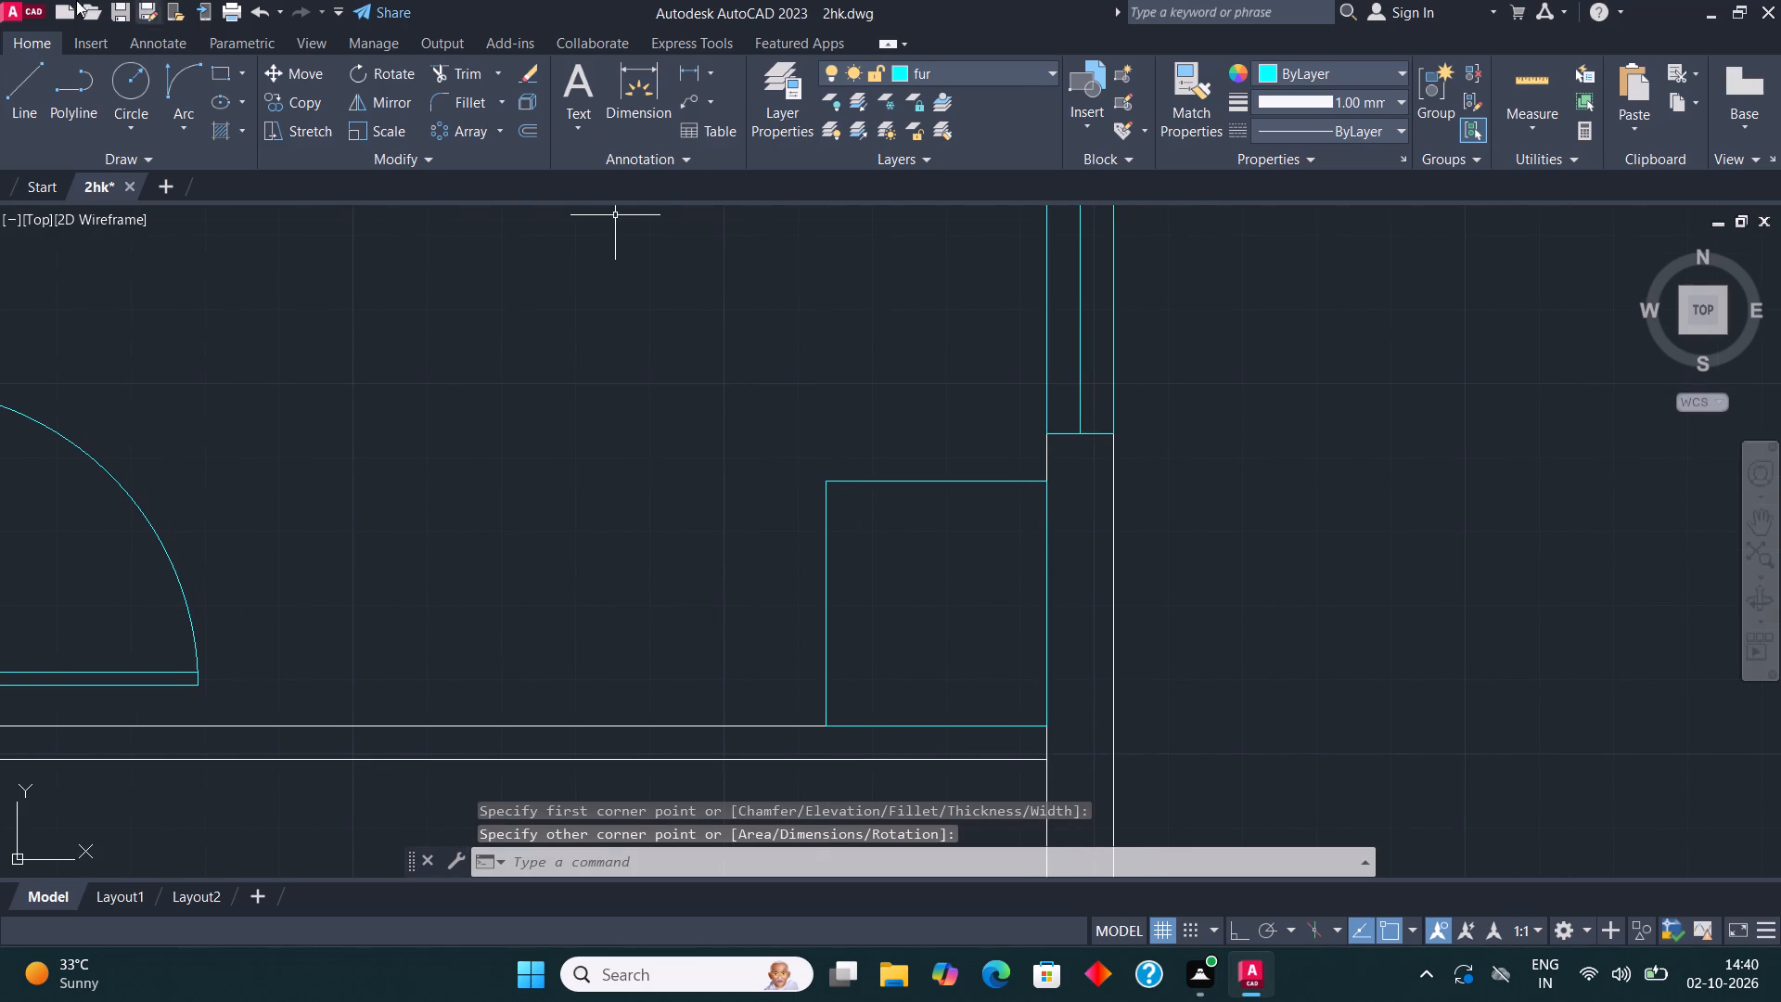
pyautogui.click(22, 72)
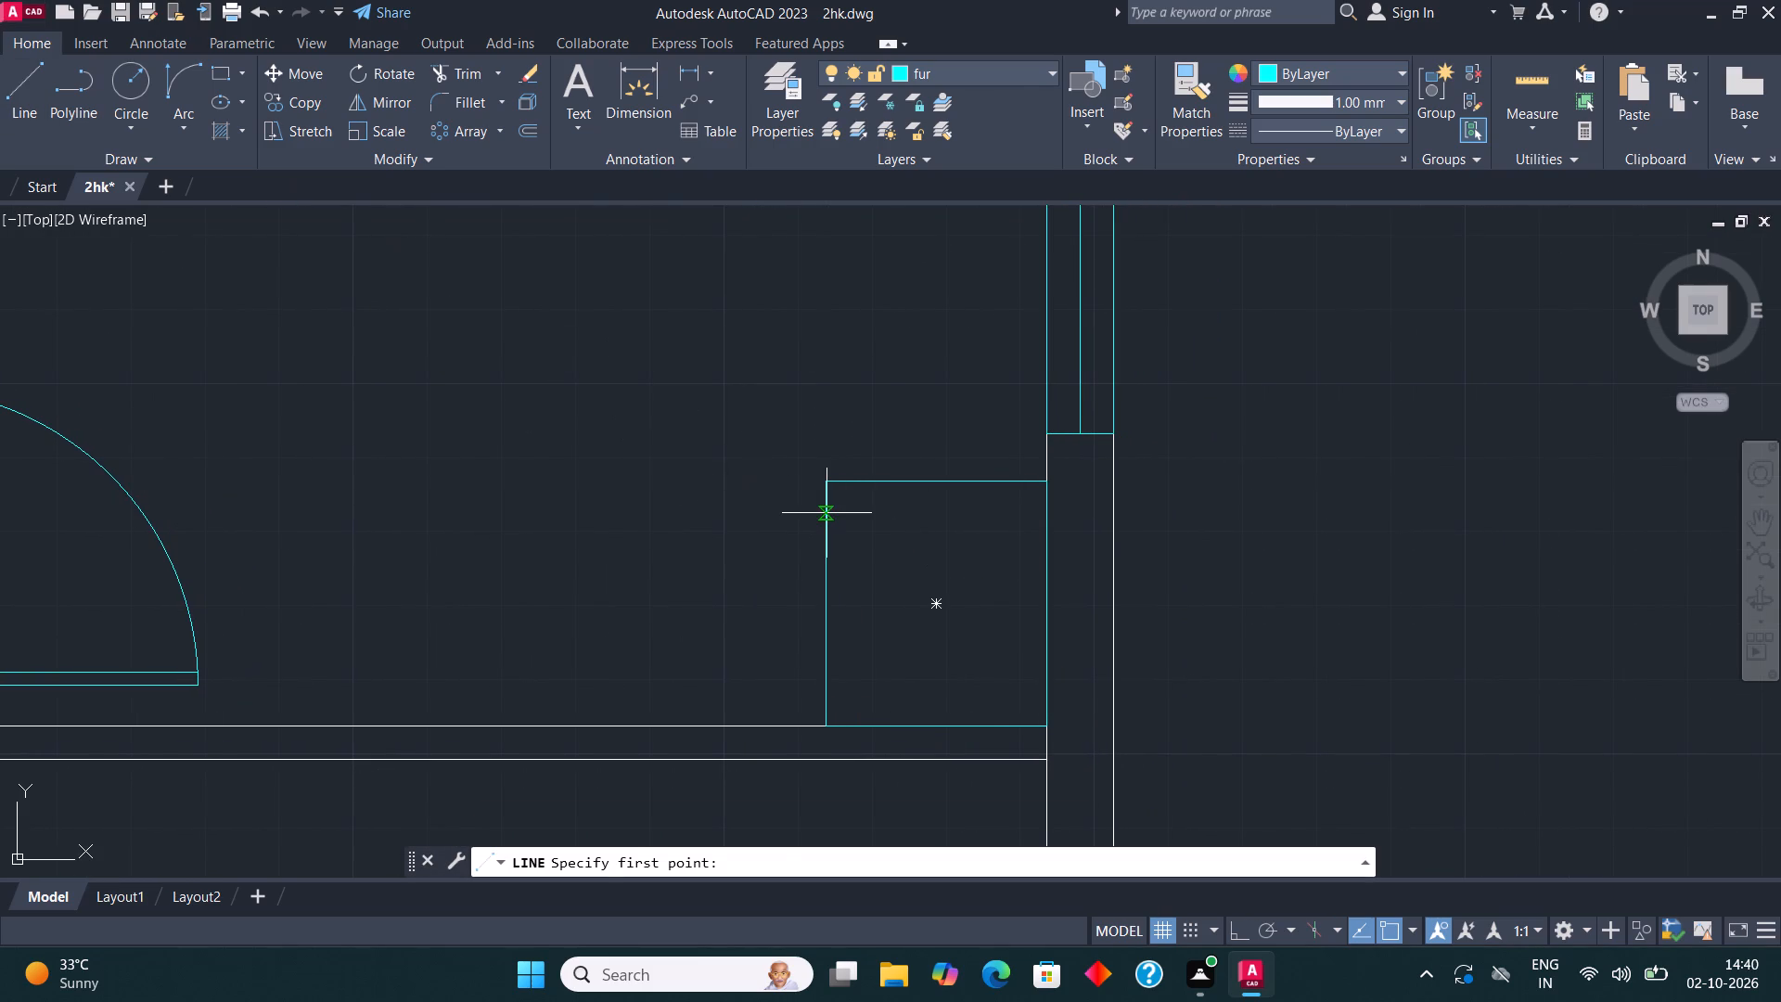
pyautogui.click(826, 513)
pyautogui.click(1010, 509)
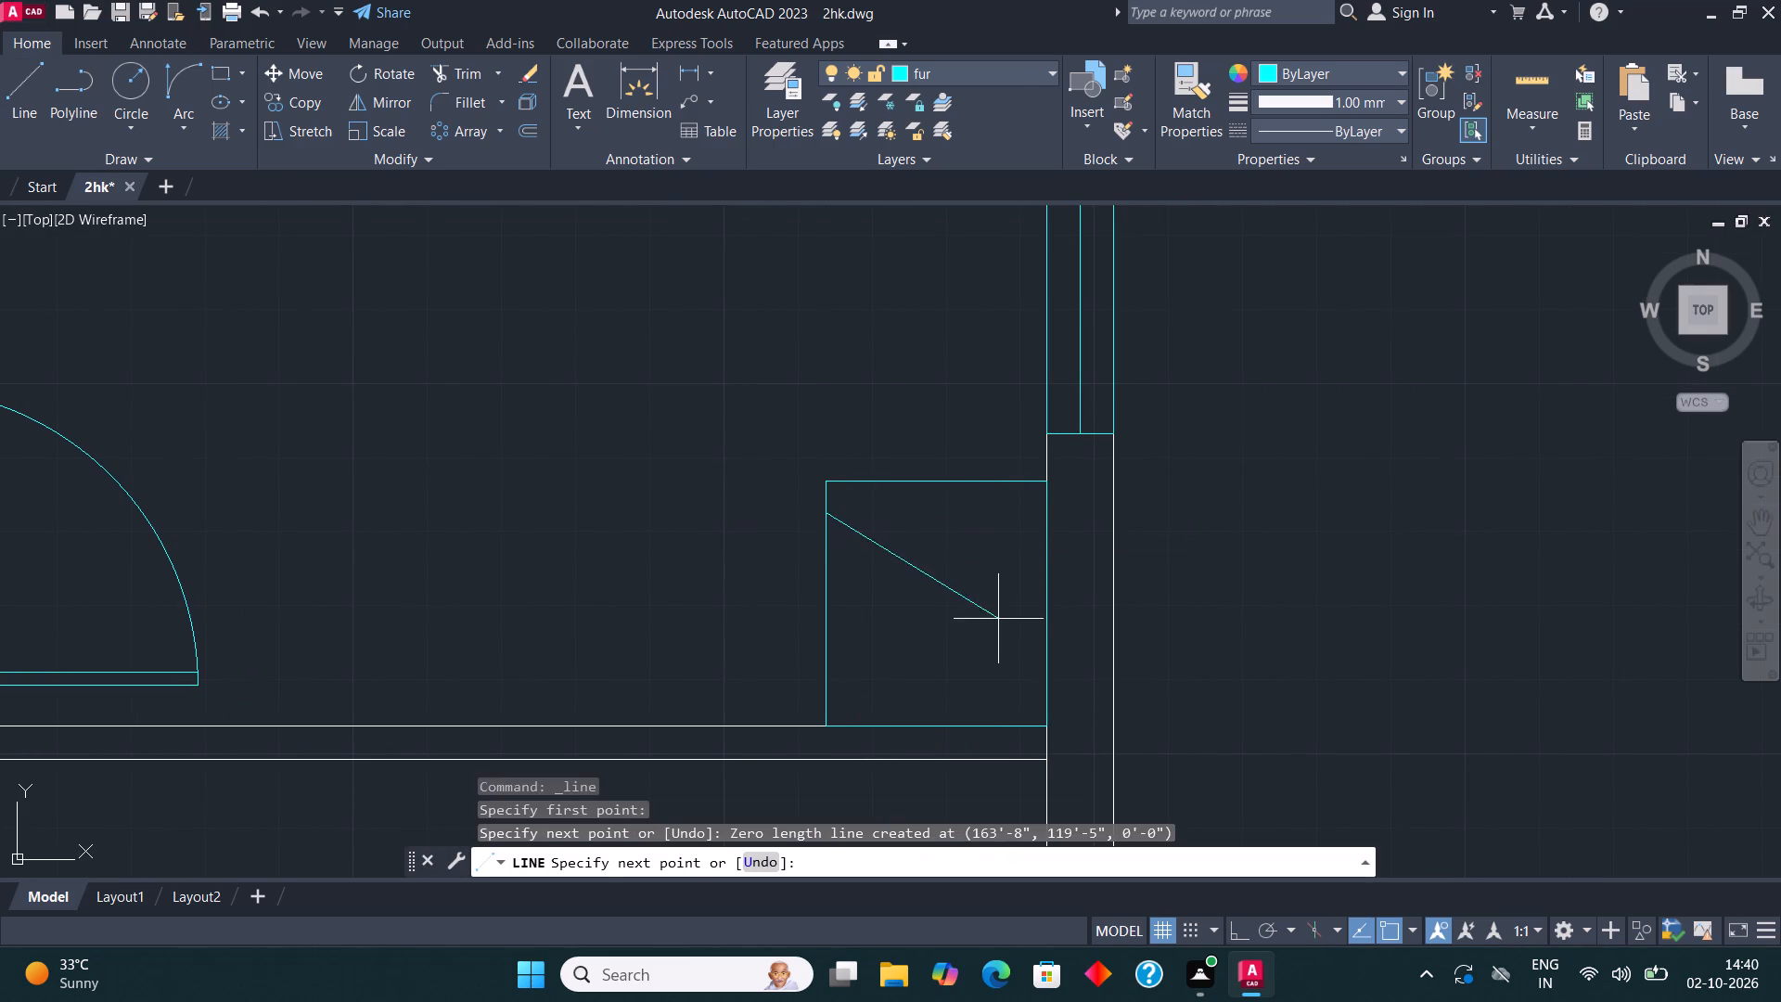
pyautogui.press('F8')
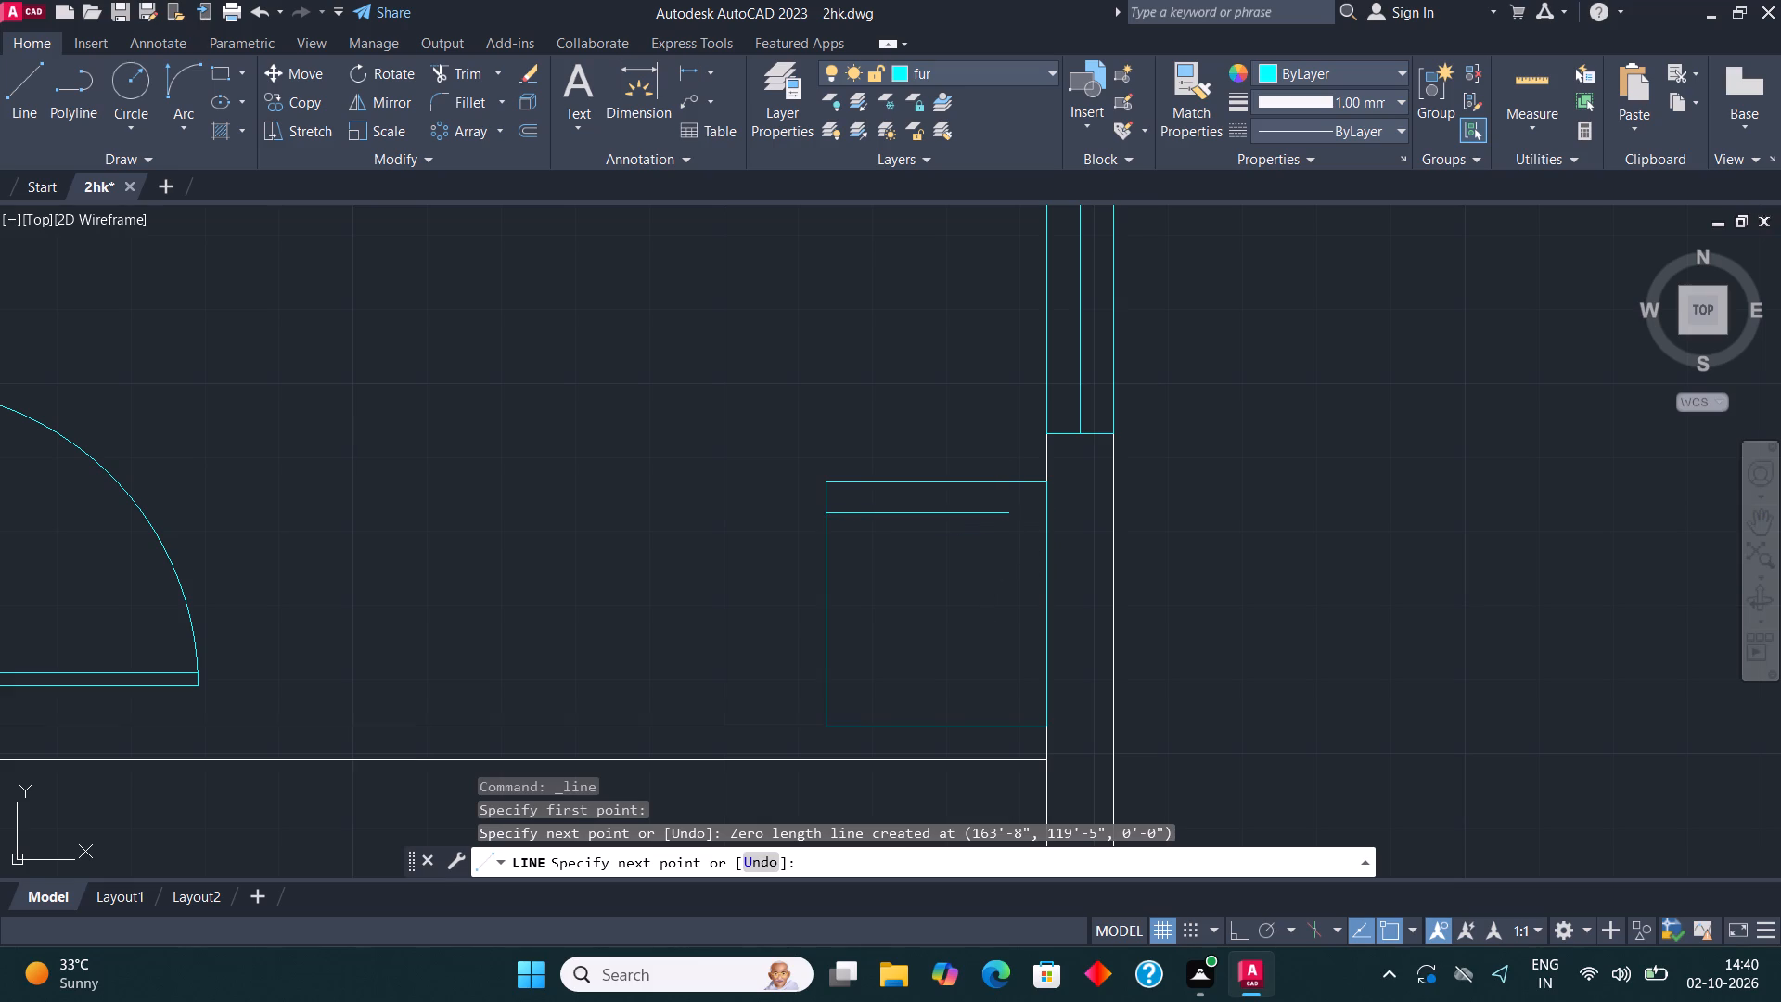
pyautogui.click(1013, 516)
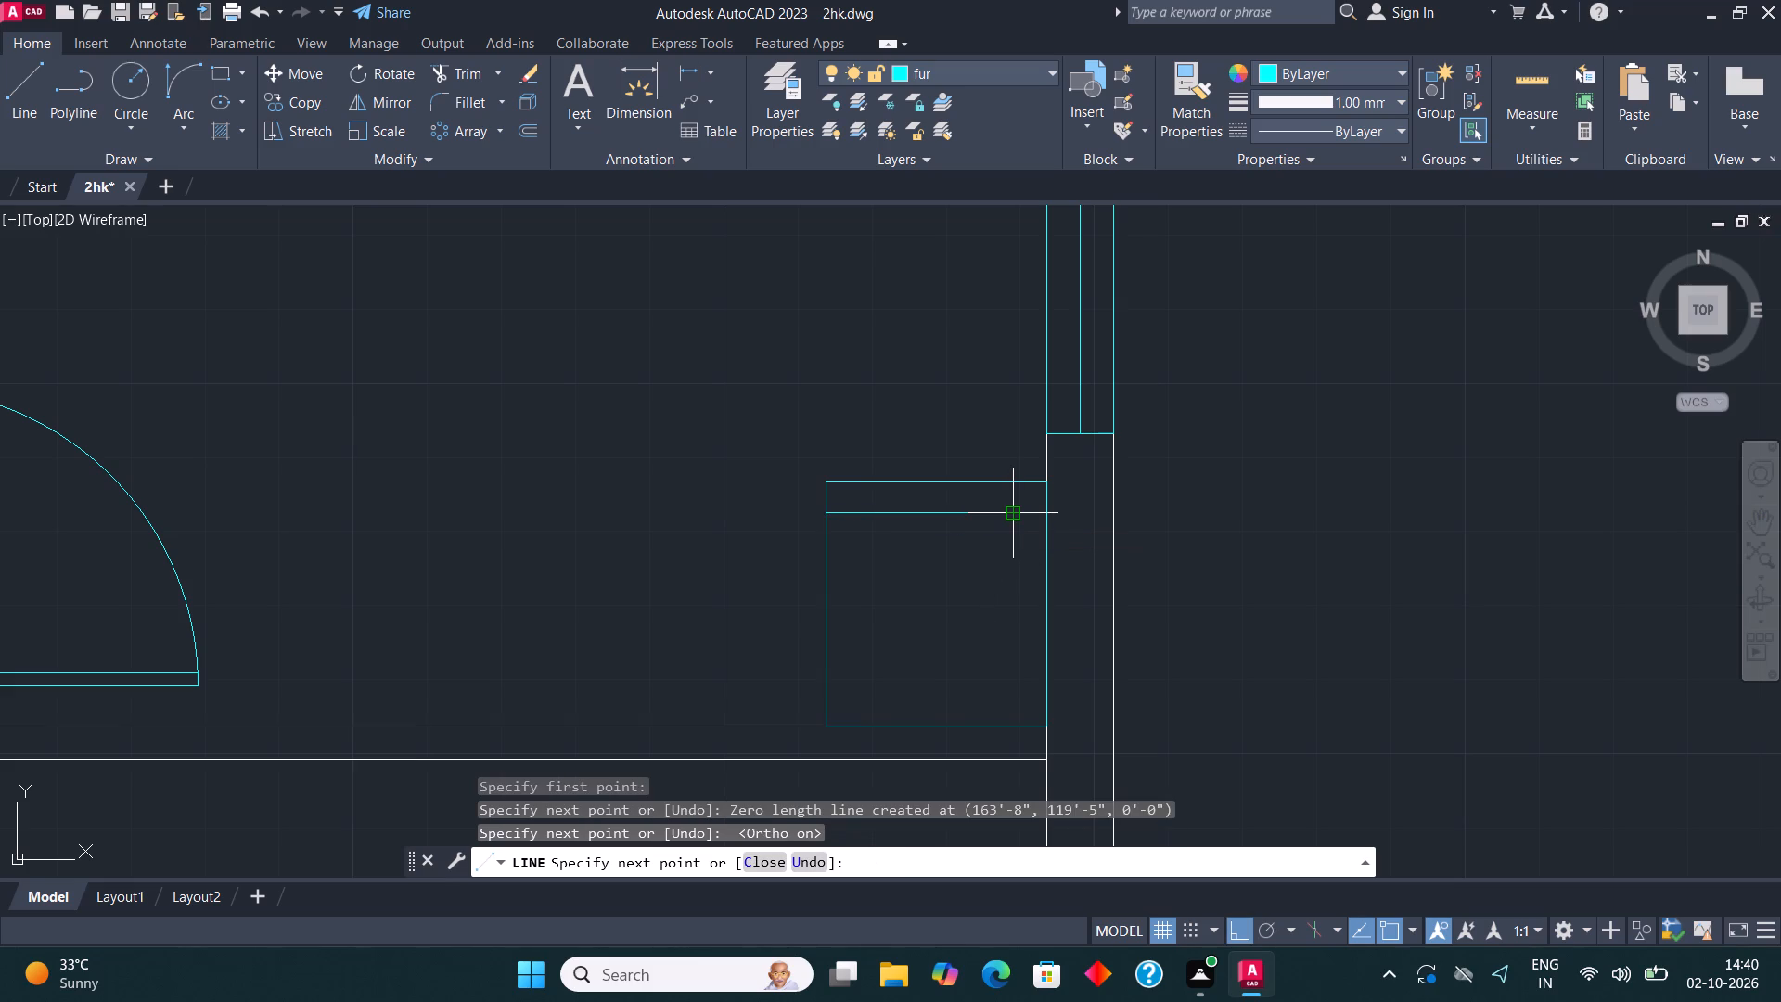
pyautogui.click(1015, 691)
pyautogui.click(825, 694)
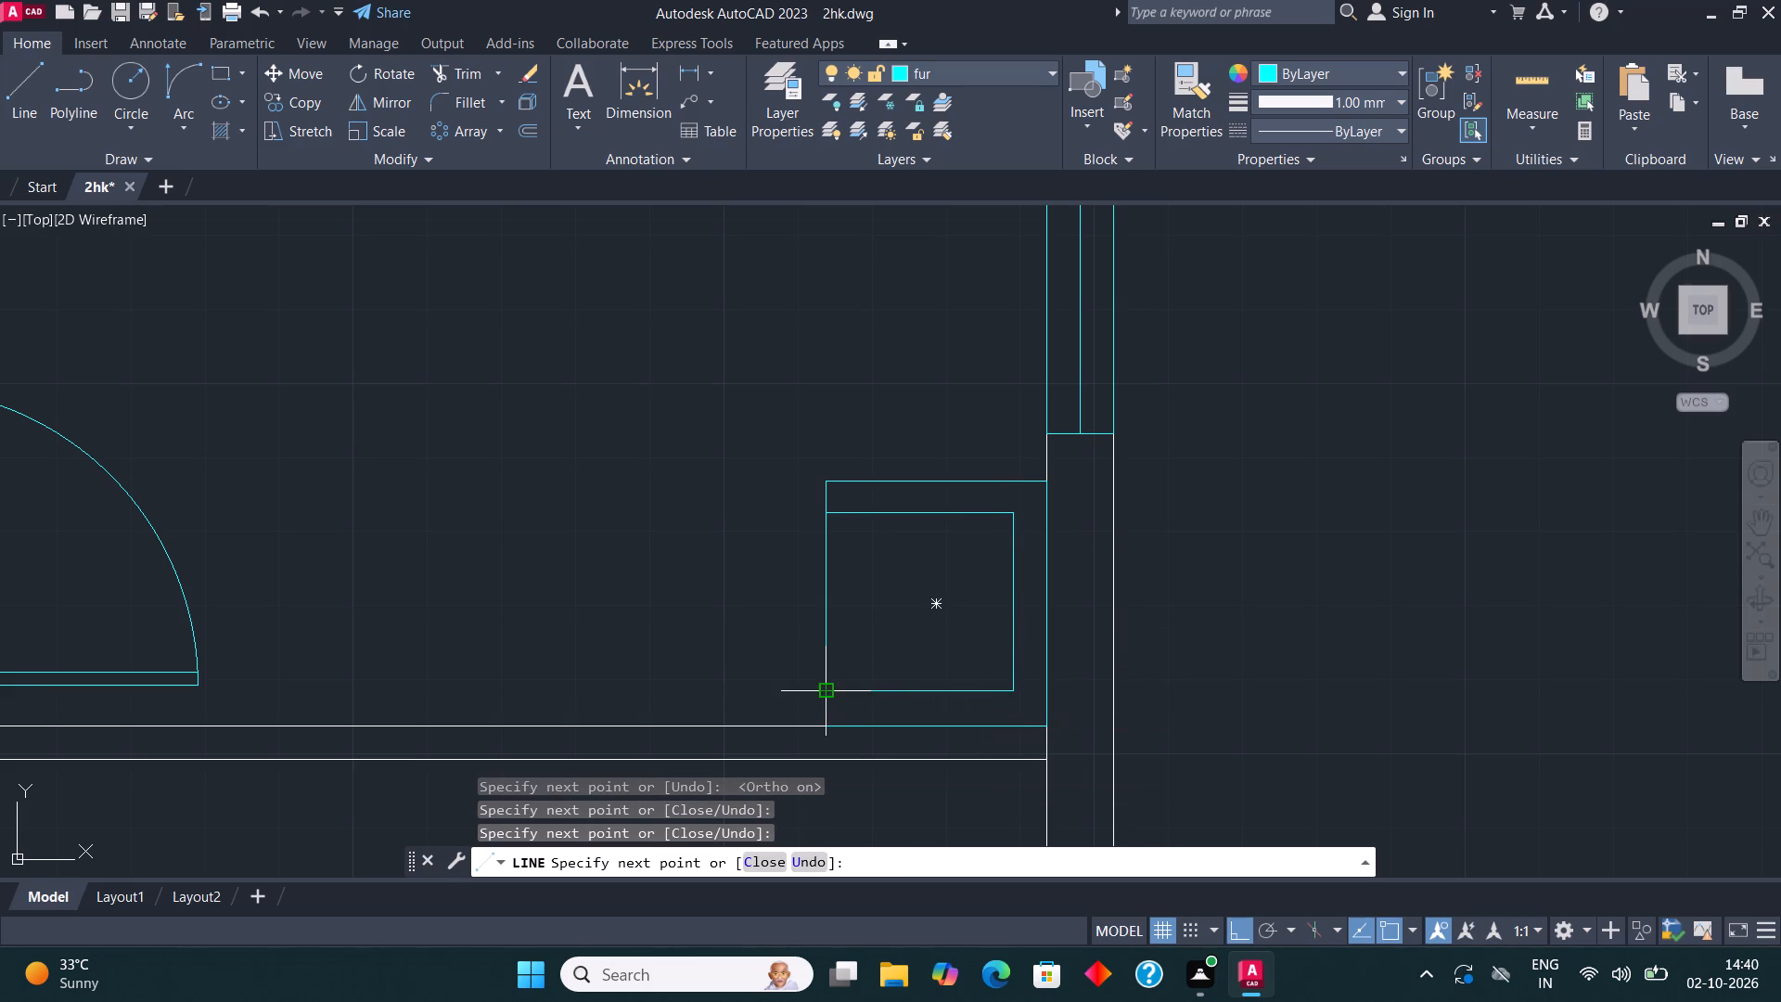
pyautogui.press('Escape')
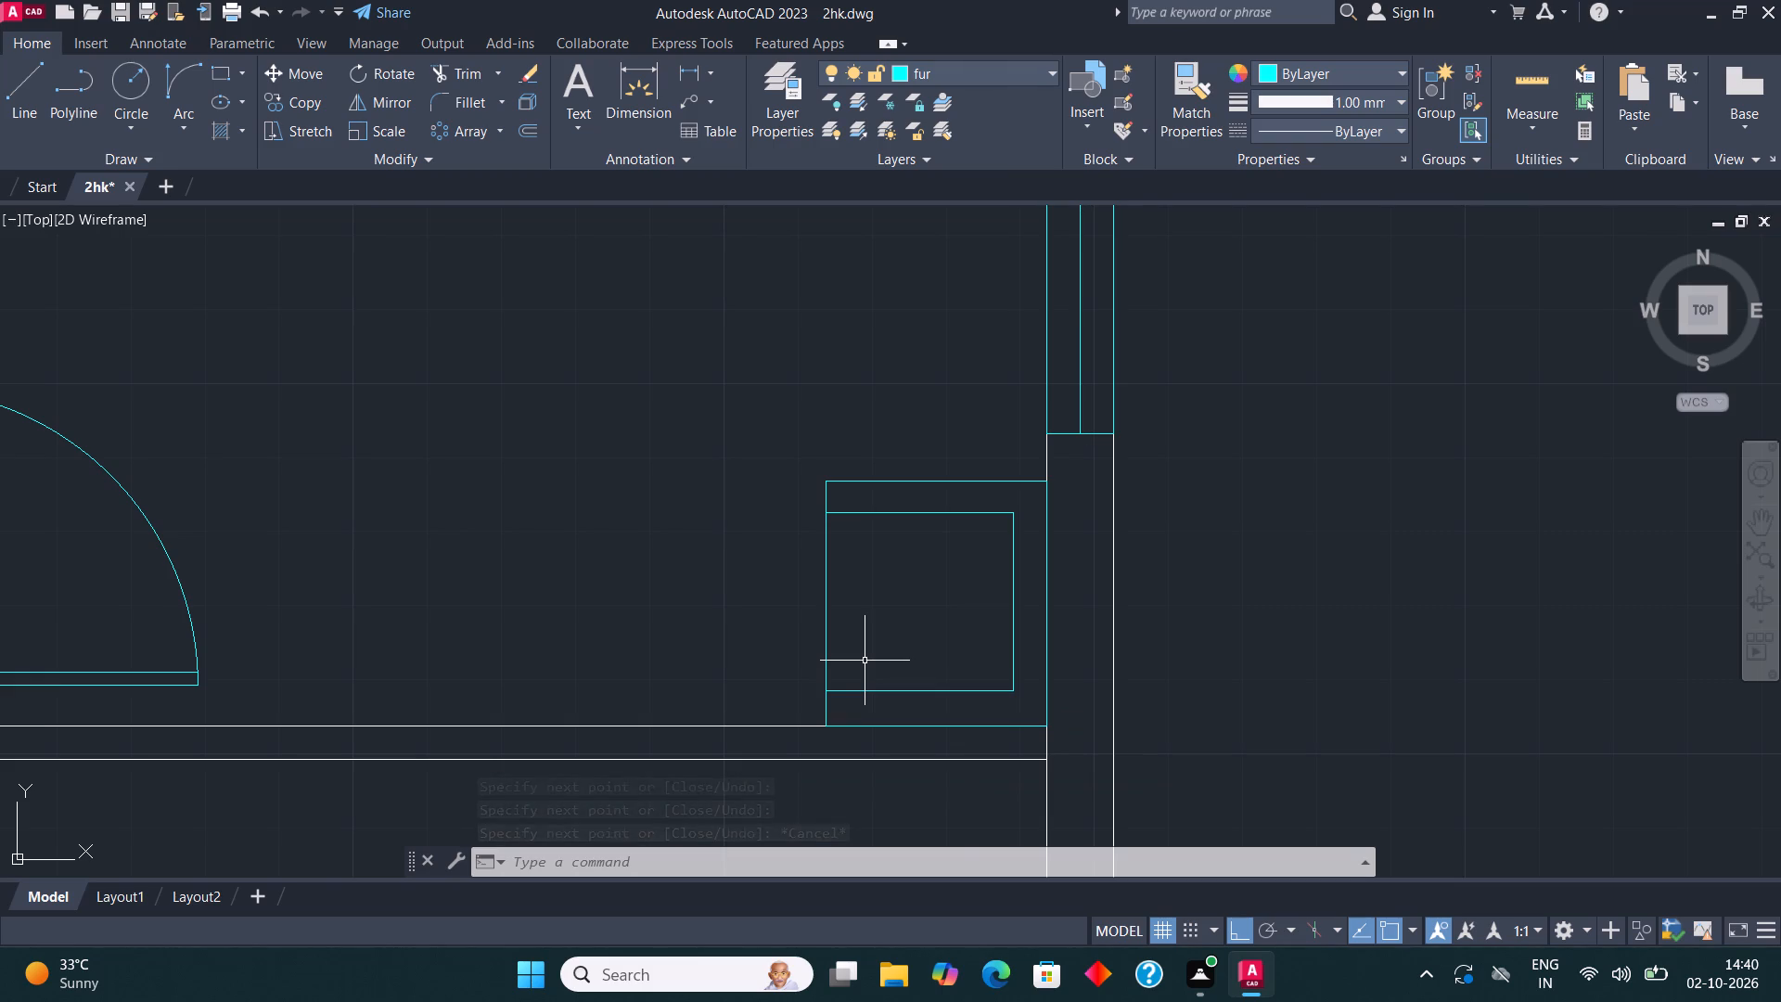
# In the passage below the bedroom, draw a line 3' along the lower wall from the outer wall, continued vertically to the bedroom wall.
pyautogui.scroll(-2, 865, 662)
pyautogui.moveTo(1033, 636); pyautogui.dragTo(1216, 521, button='middle')
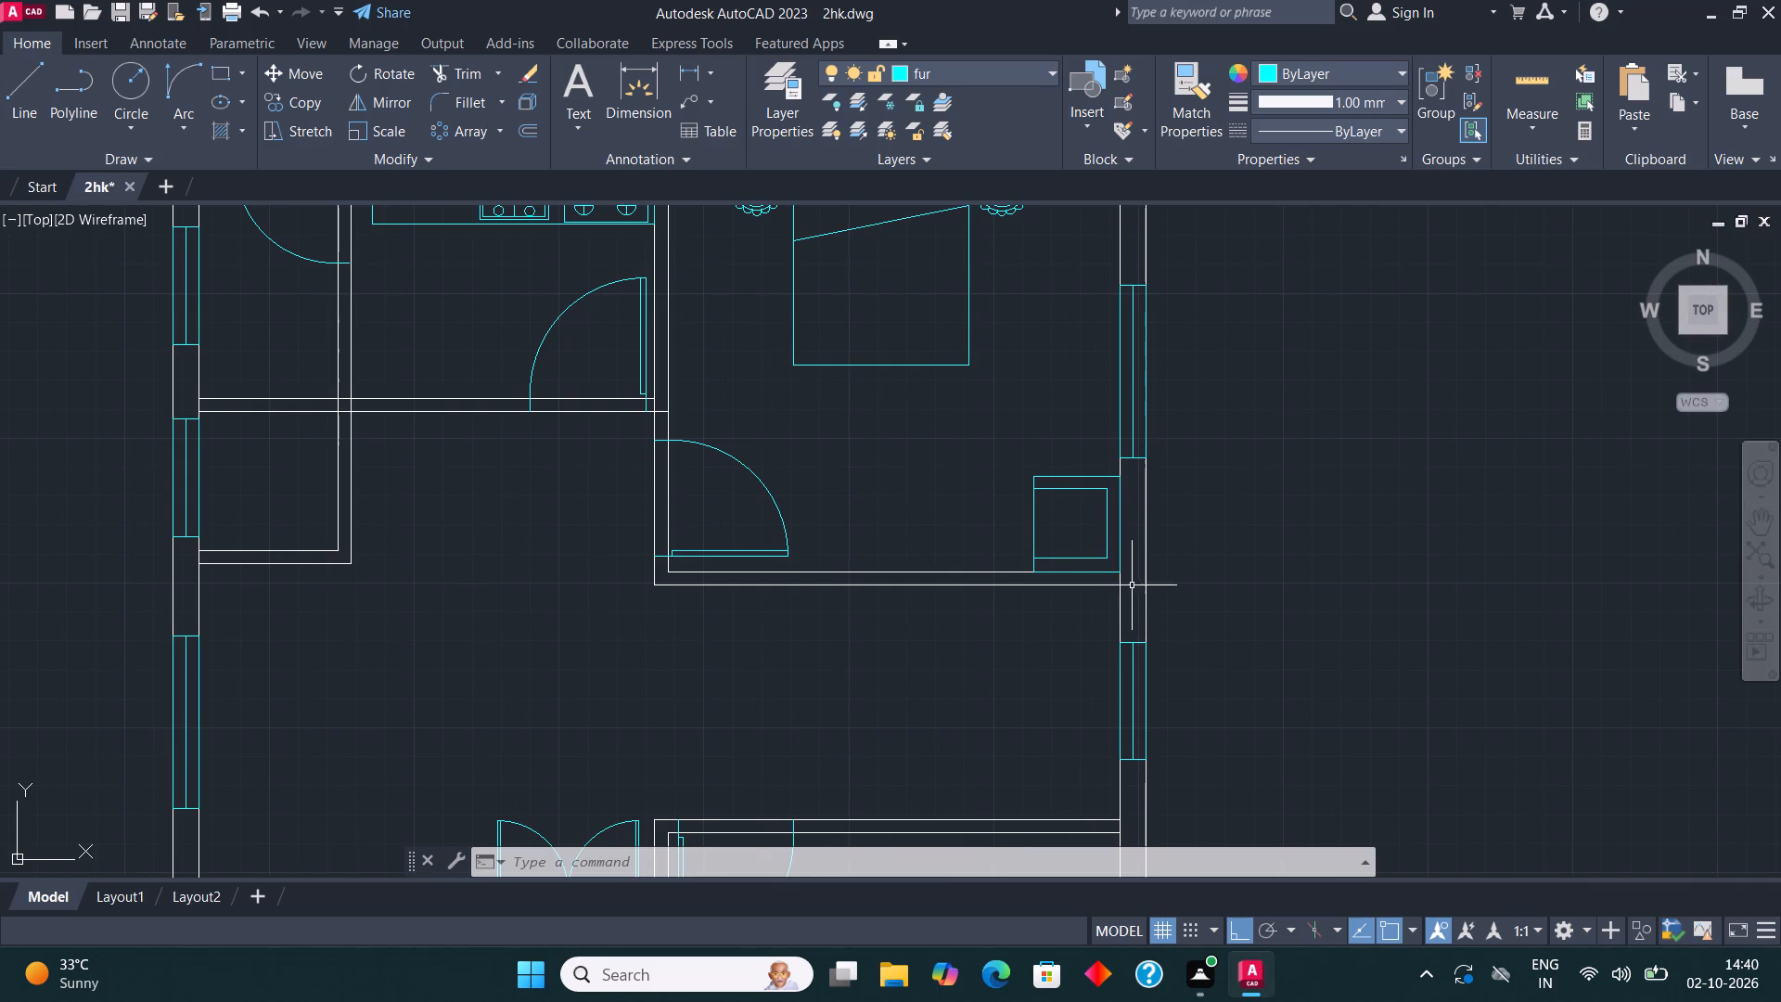
pyautogui.moveTo(908, 570); pyautogui.dragTo(914, 568, button='middle')
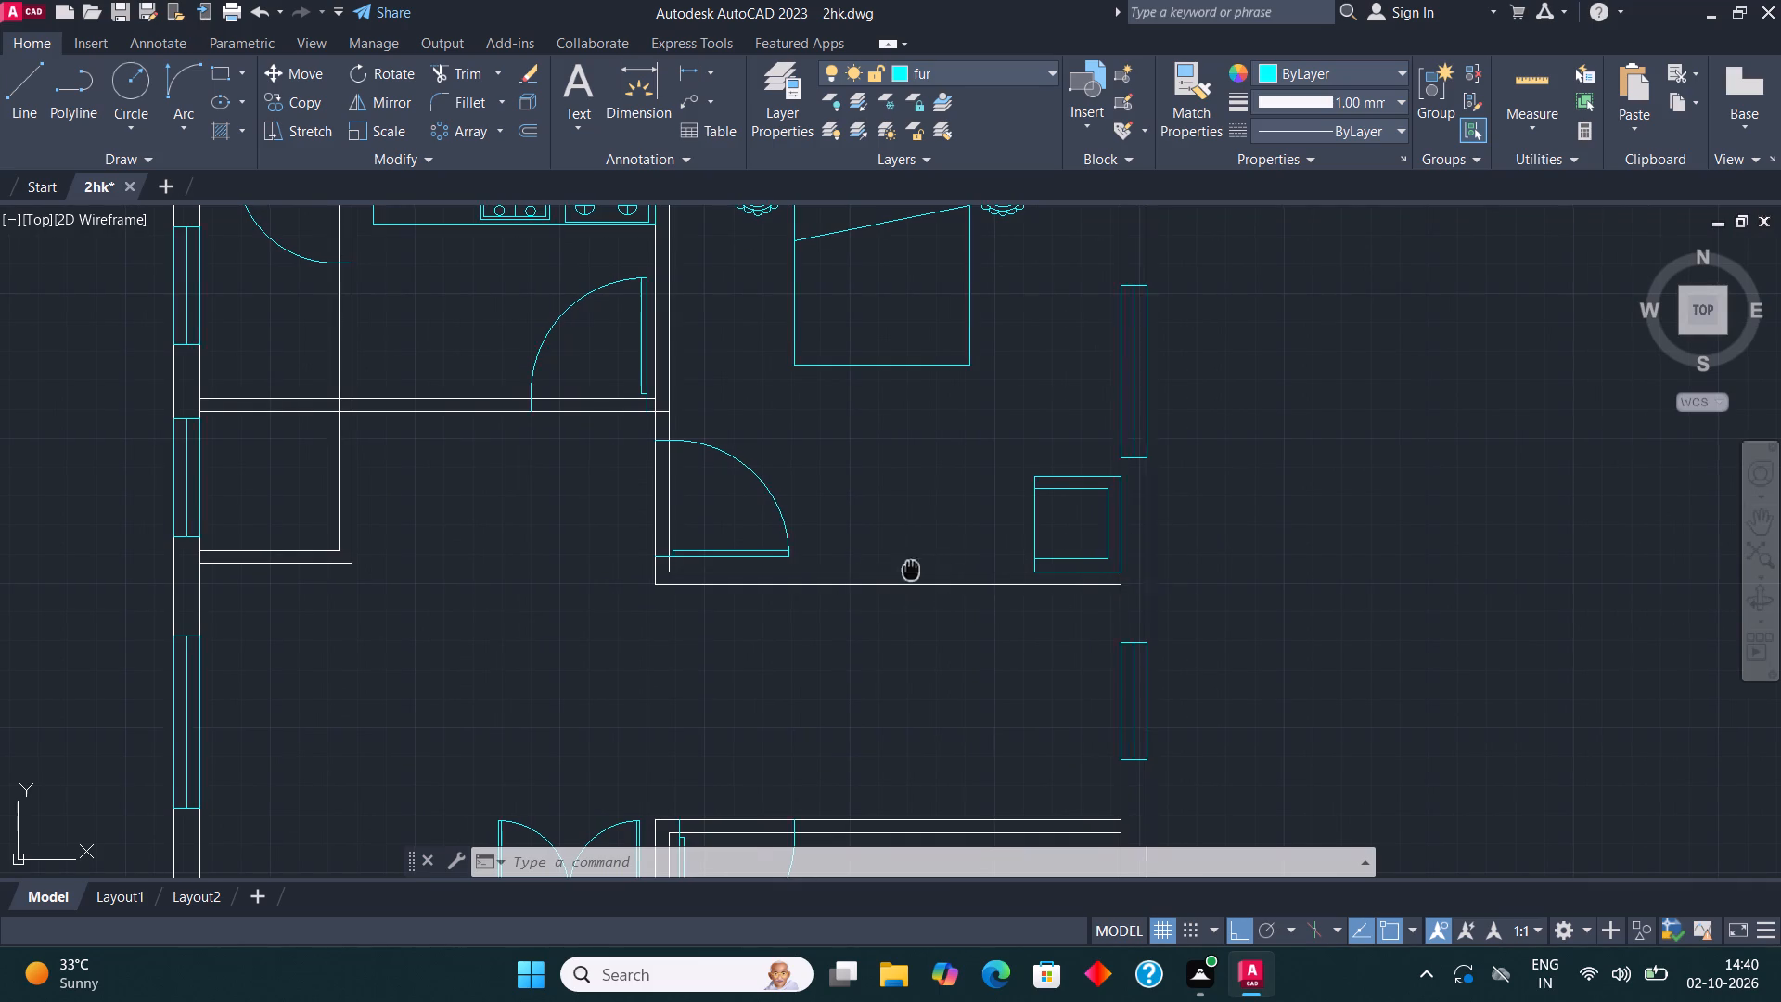
pyautogui.moveTo(914, 568); pyautogui.dragTo(1069, 503, button='middle')
pyautogui.scroll(-1, 1139, 498)
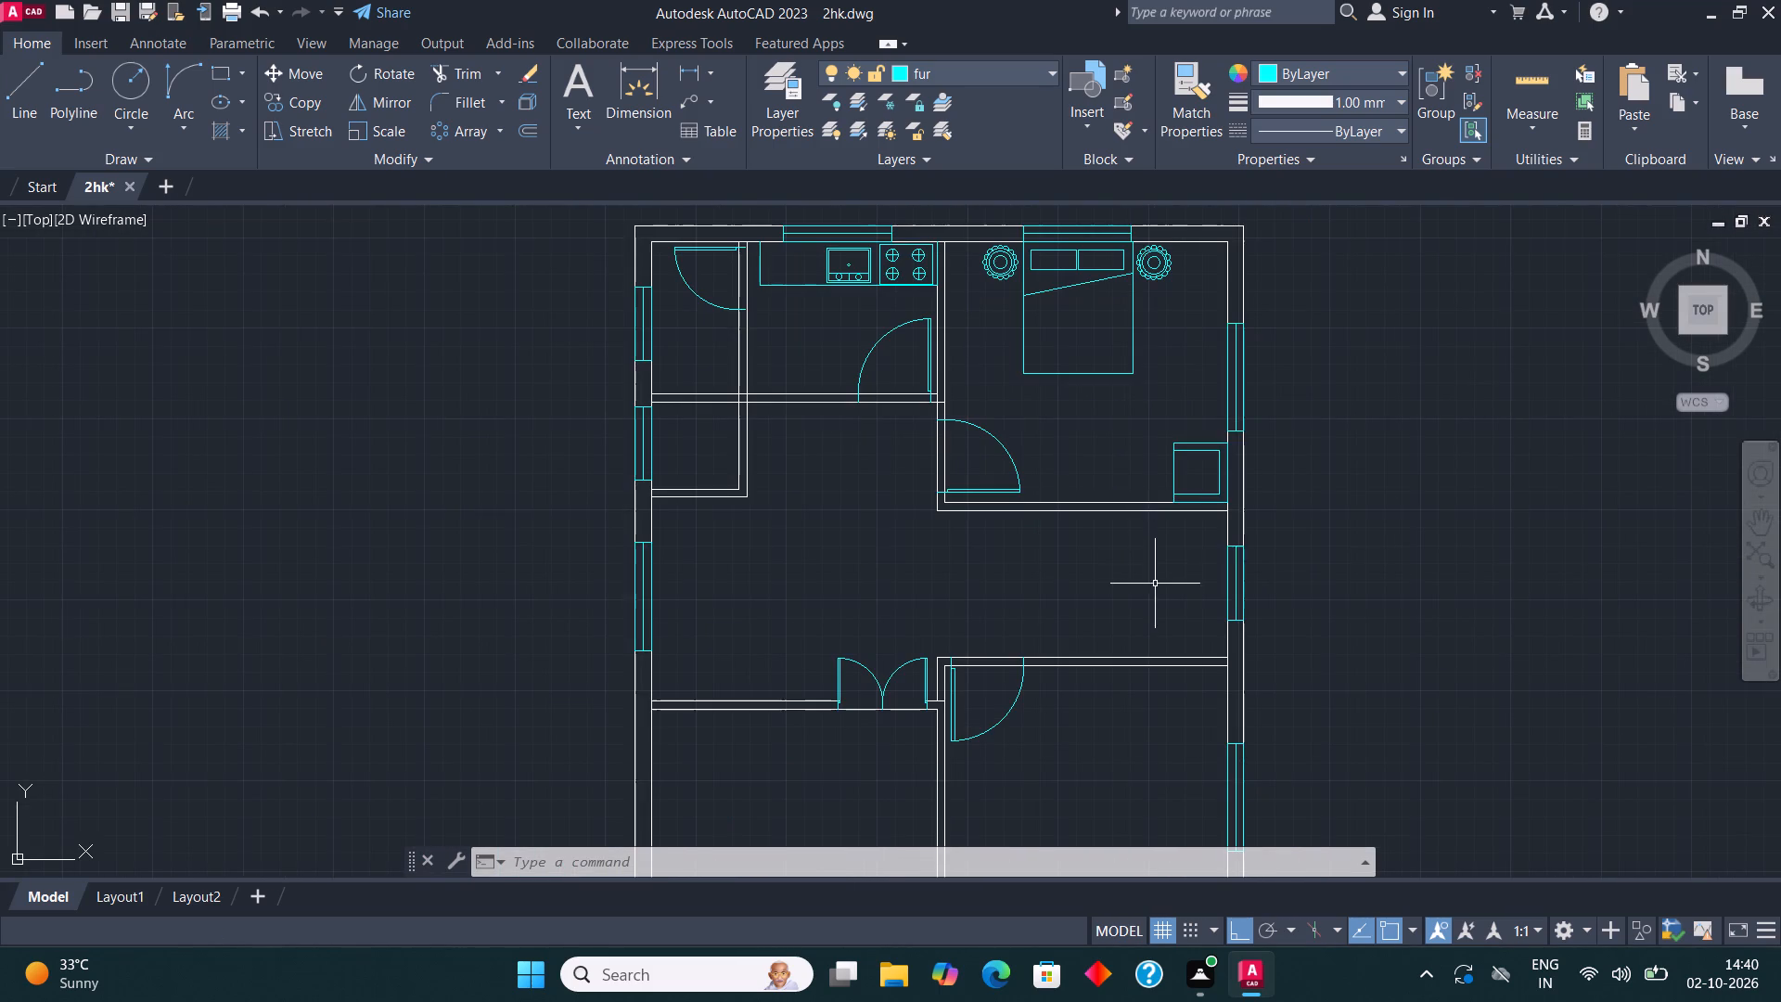
pyautogui.moveTo(1147, 586); pyautogui.dragTo(924, 551, button='middle')
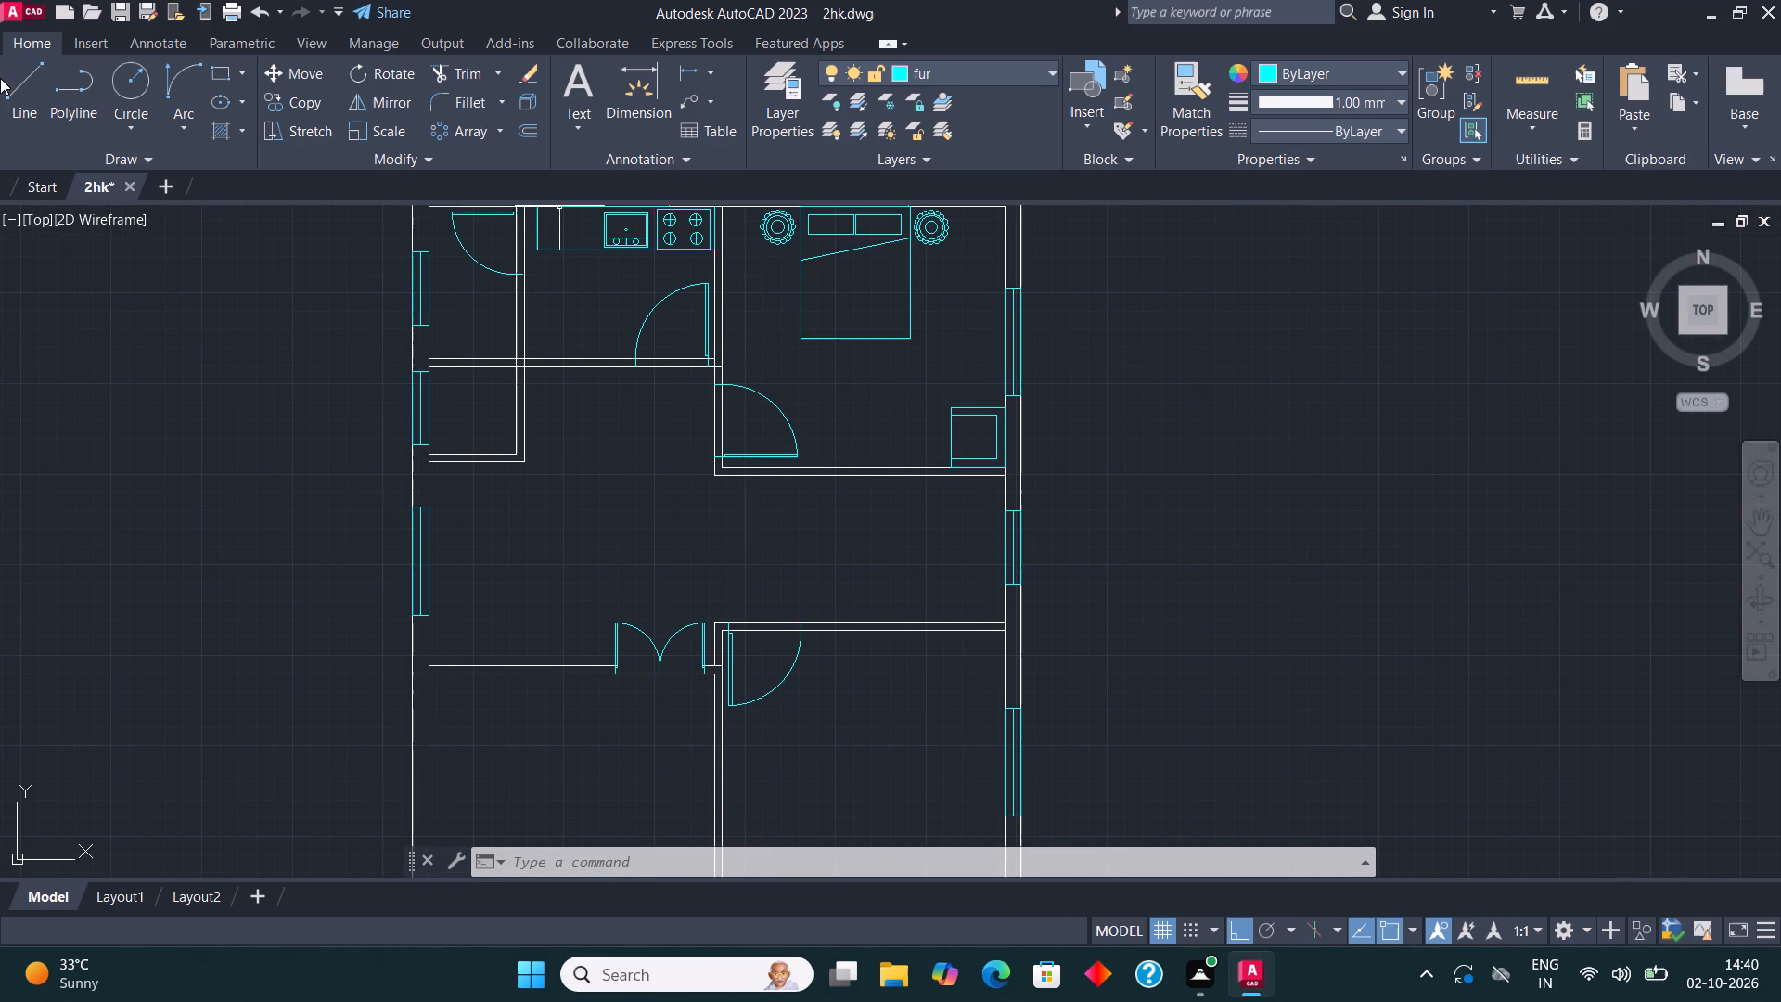
pyautogui.click(19, 83)
pyautogui.scroll(2, 1005, 603)
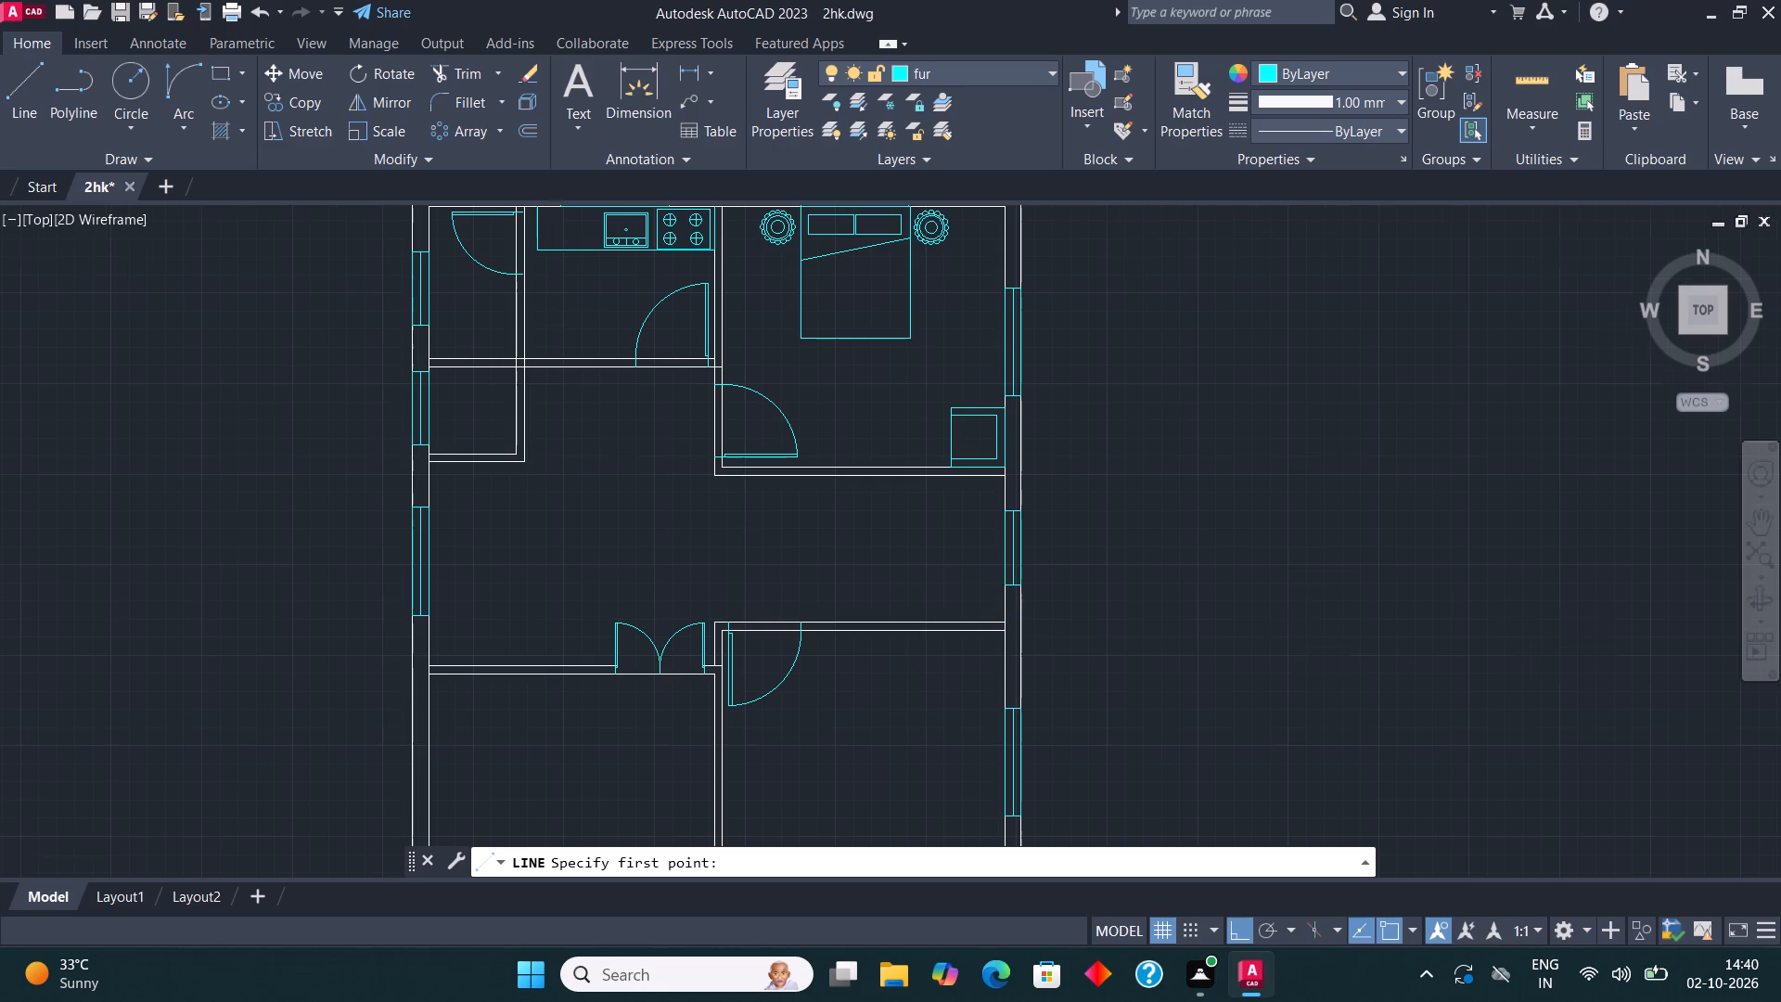
pyautogui.click(995, 662)
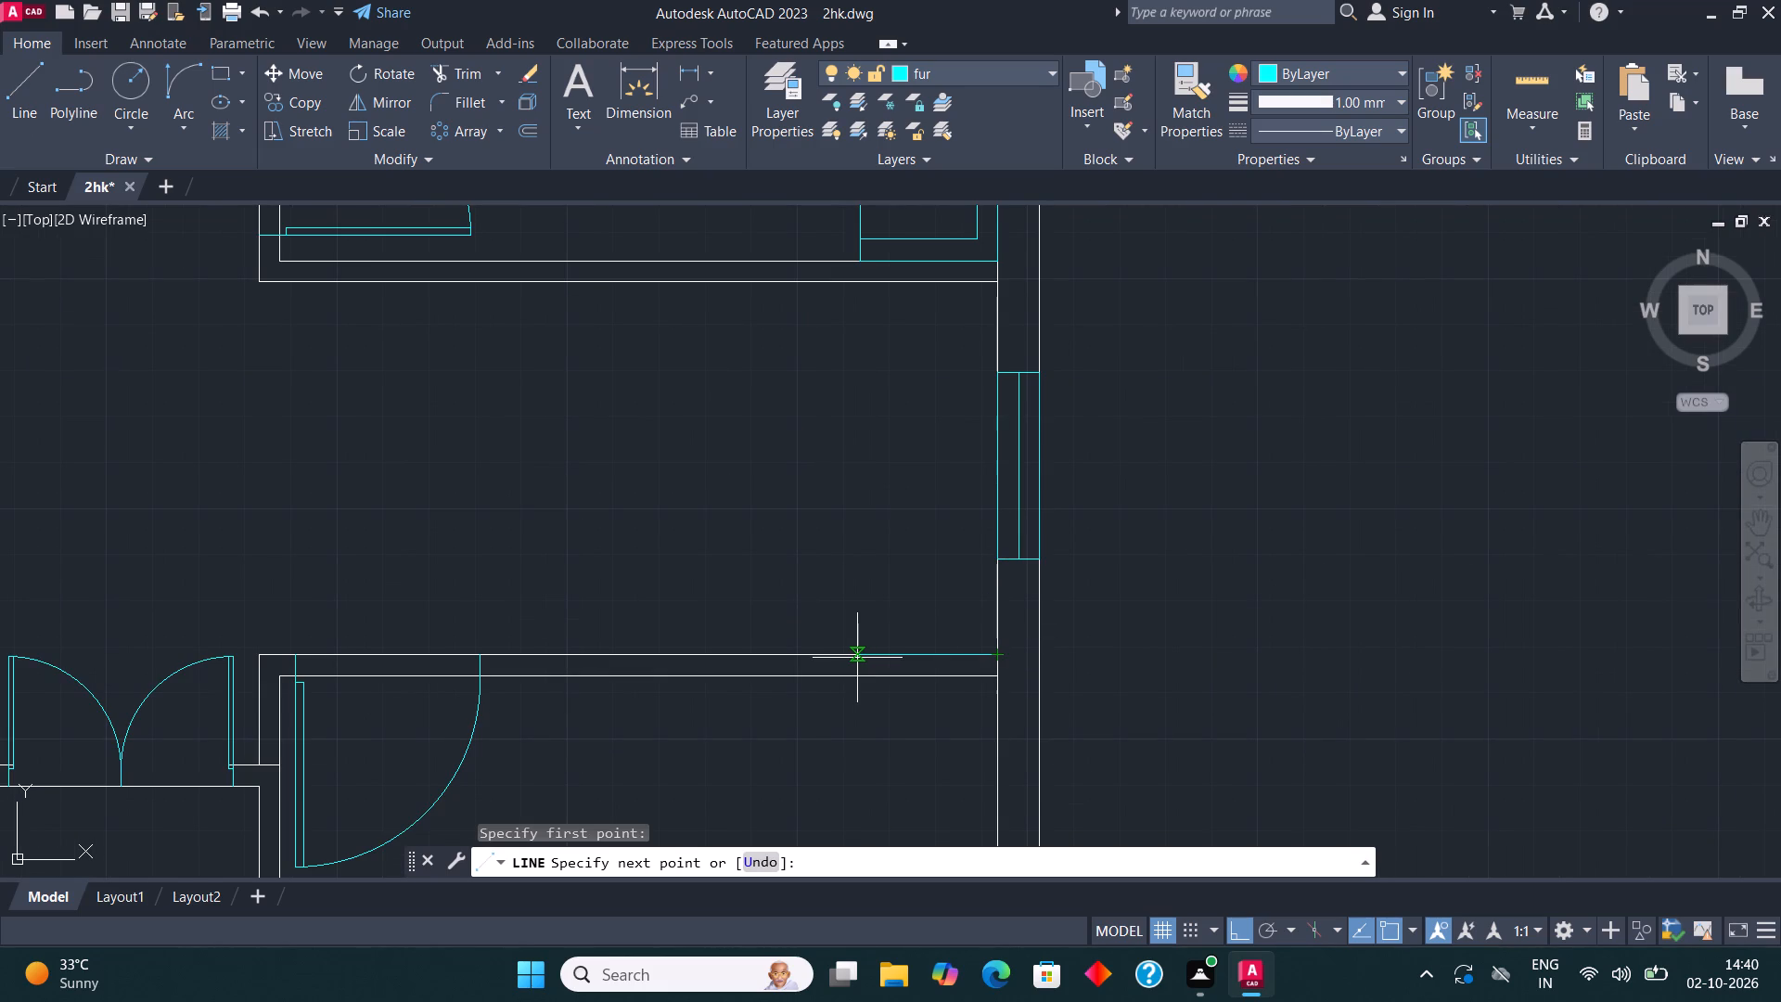
pyautogui.press('2')
pyautogui.press('BackSpace')
pyautogui.write("3'")
pyautogui.press('Return')
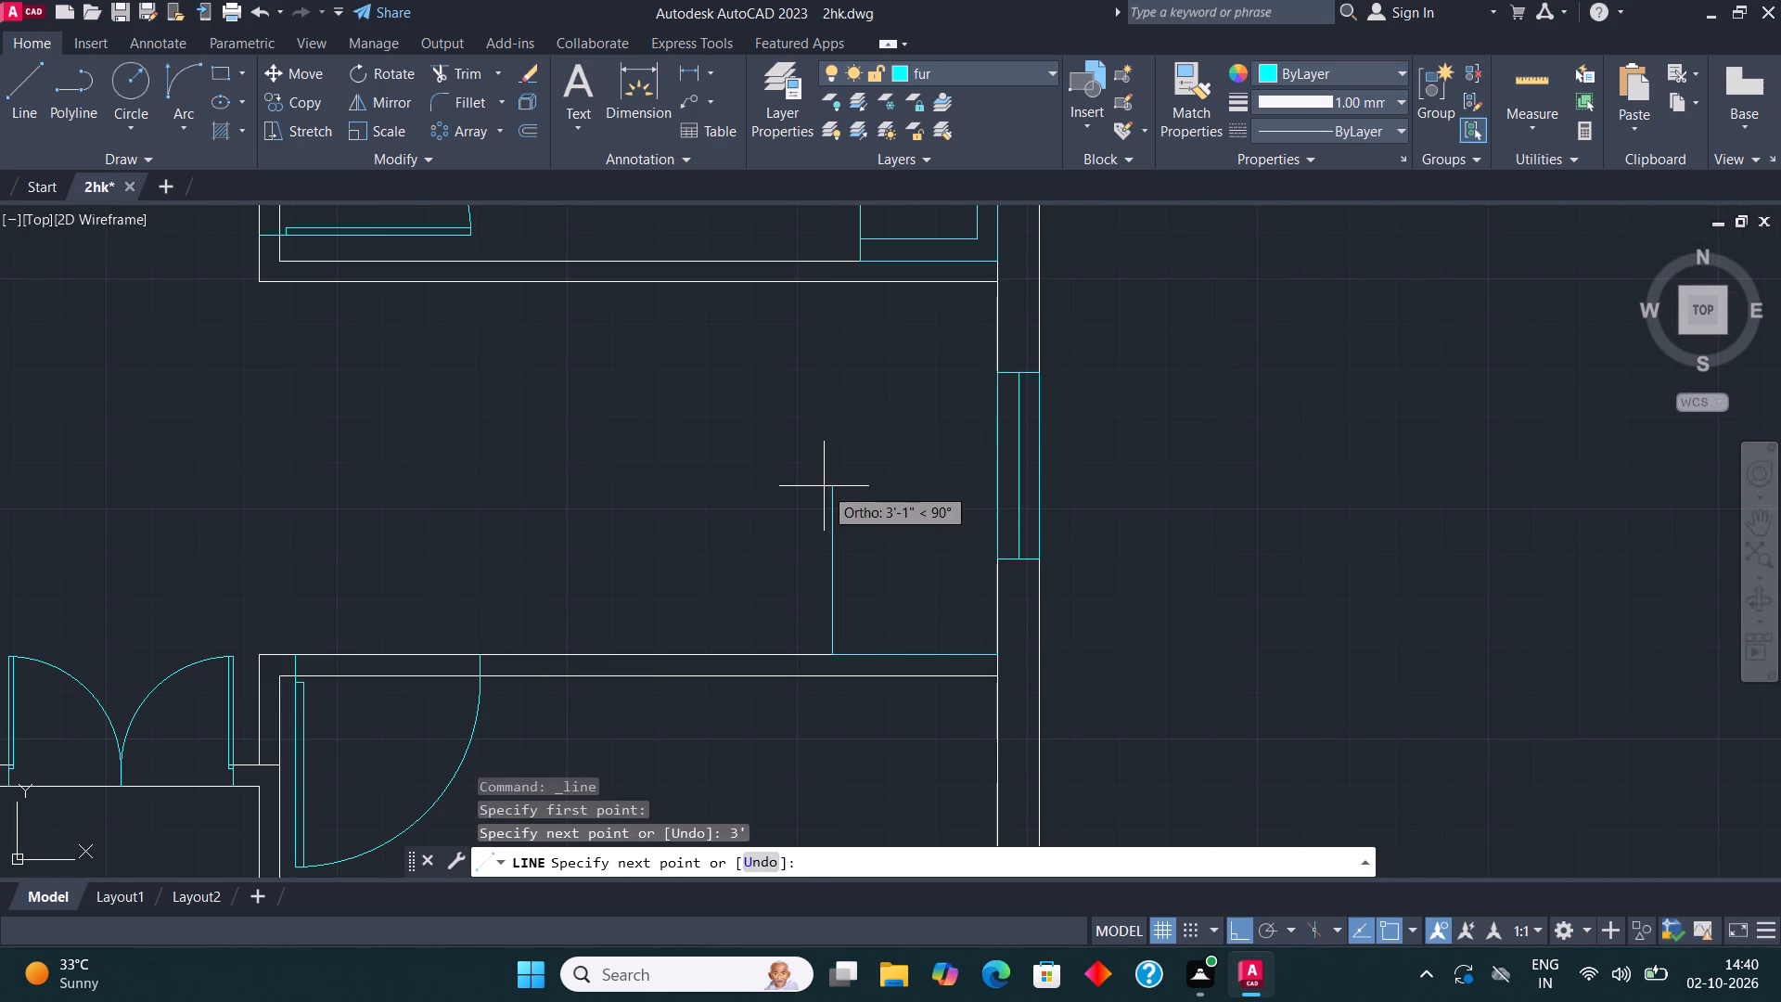
pyautogui.click(841, 288)
pyautogui.press('Escape')
# Draw a line 3' down from the landing line's upper end, continued horizontally about 6'-9" into the passage.
pyautogui.moveTo(851, 454); pyautogui.dragTo(879, 455, button='middle')
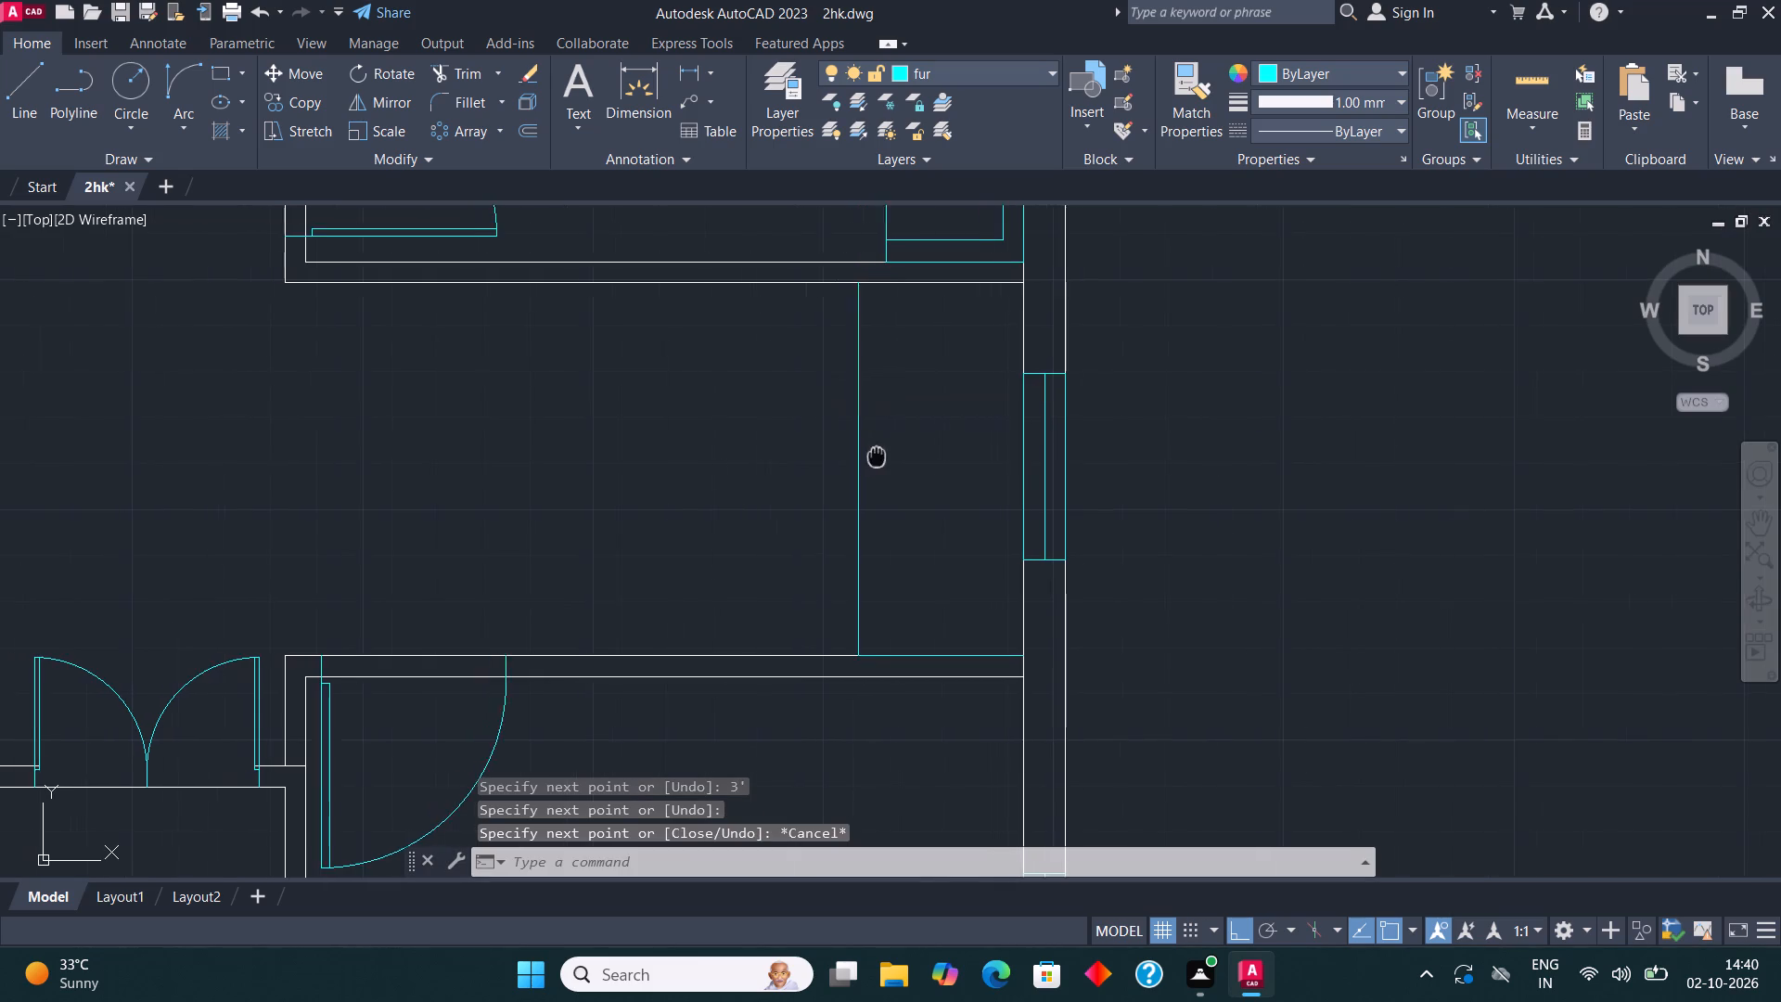
pyautogui.moveTo(879, 455); pyautogui.dragTo(1038, 458, button='middle')
pyautogui.click(28, 75)
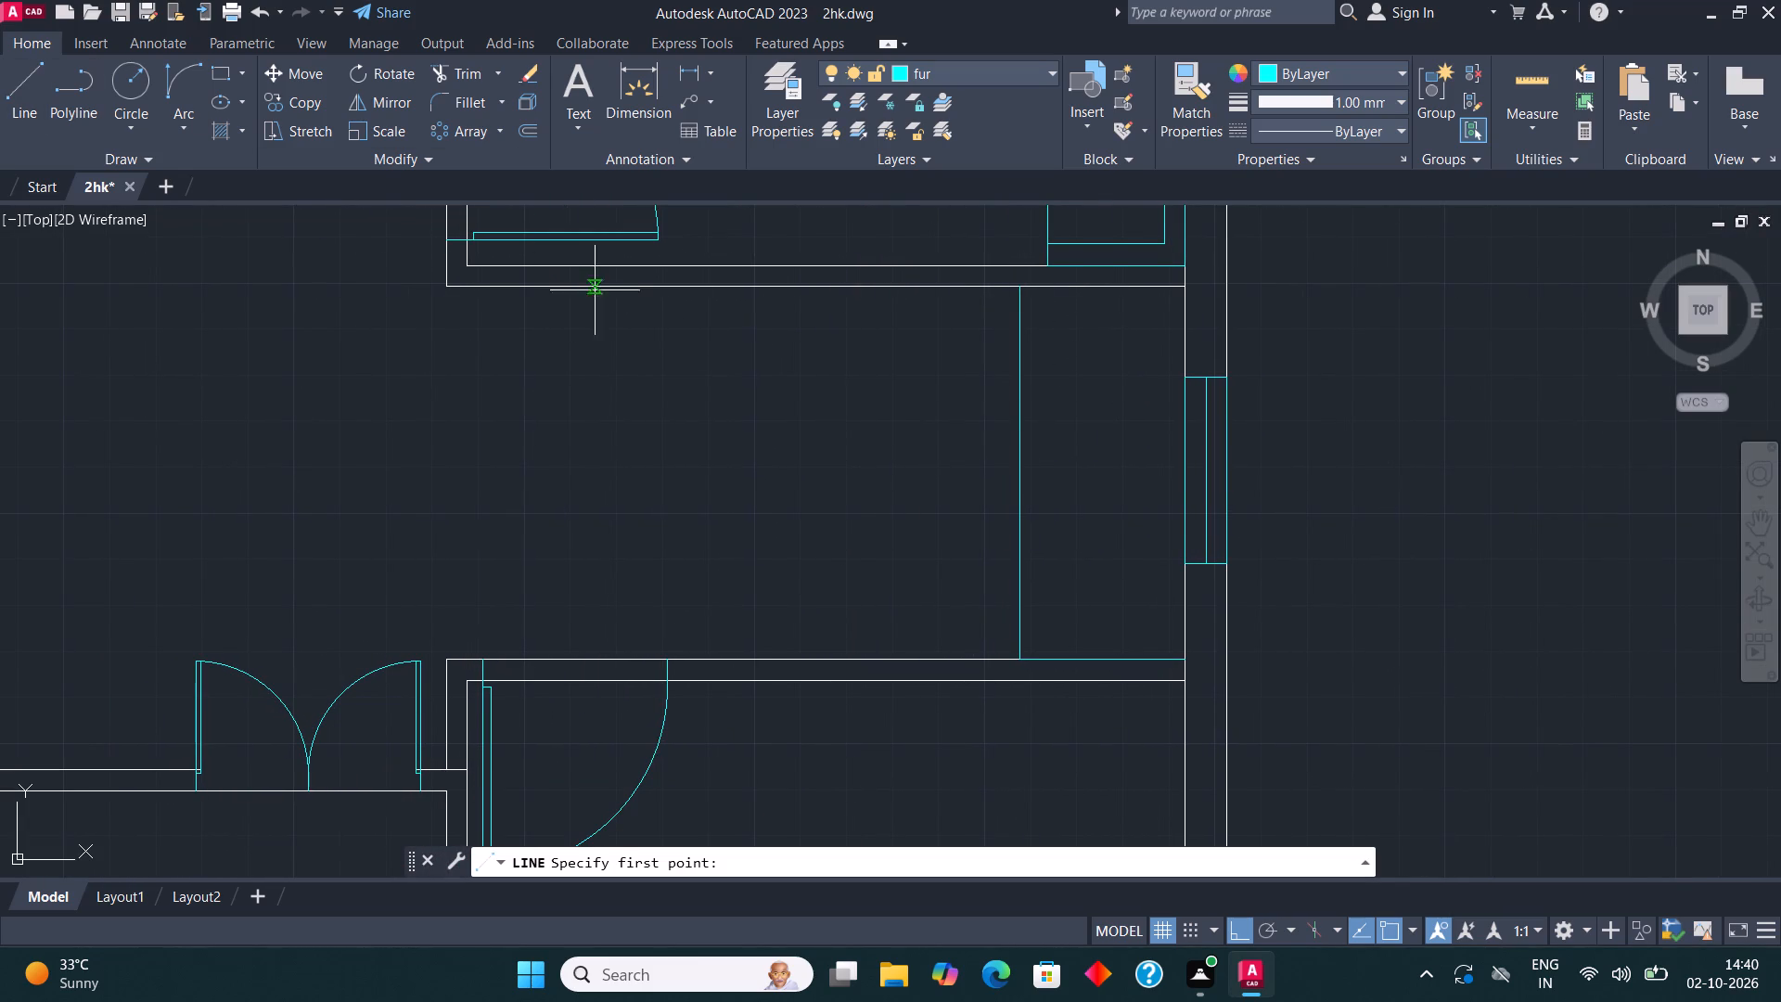
pyautogui.click(1021, 289)
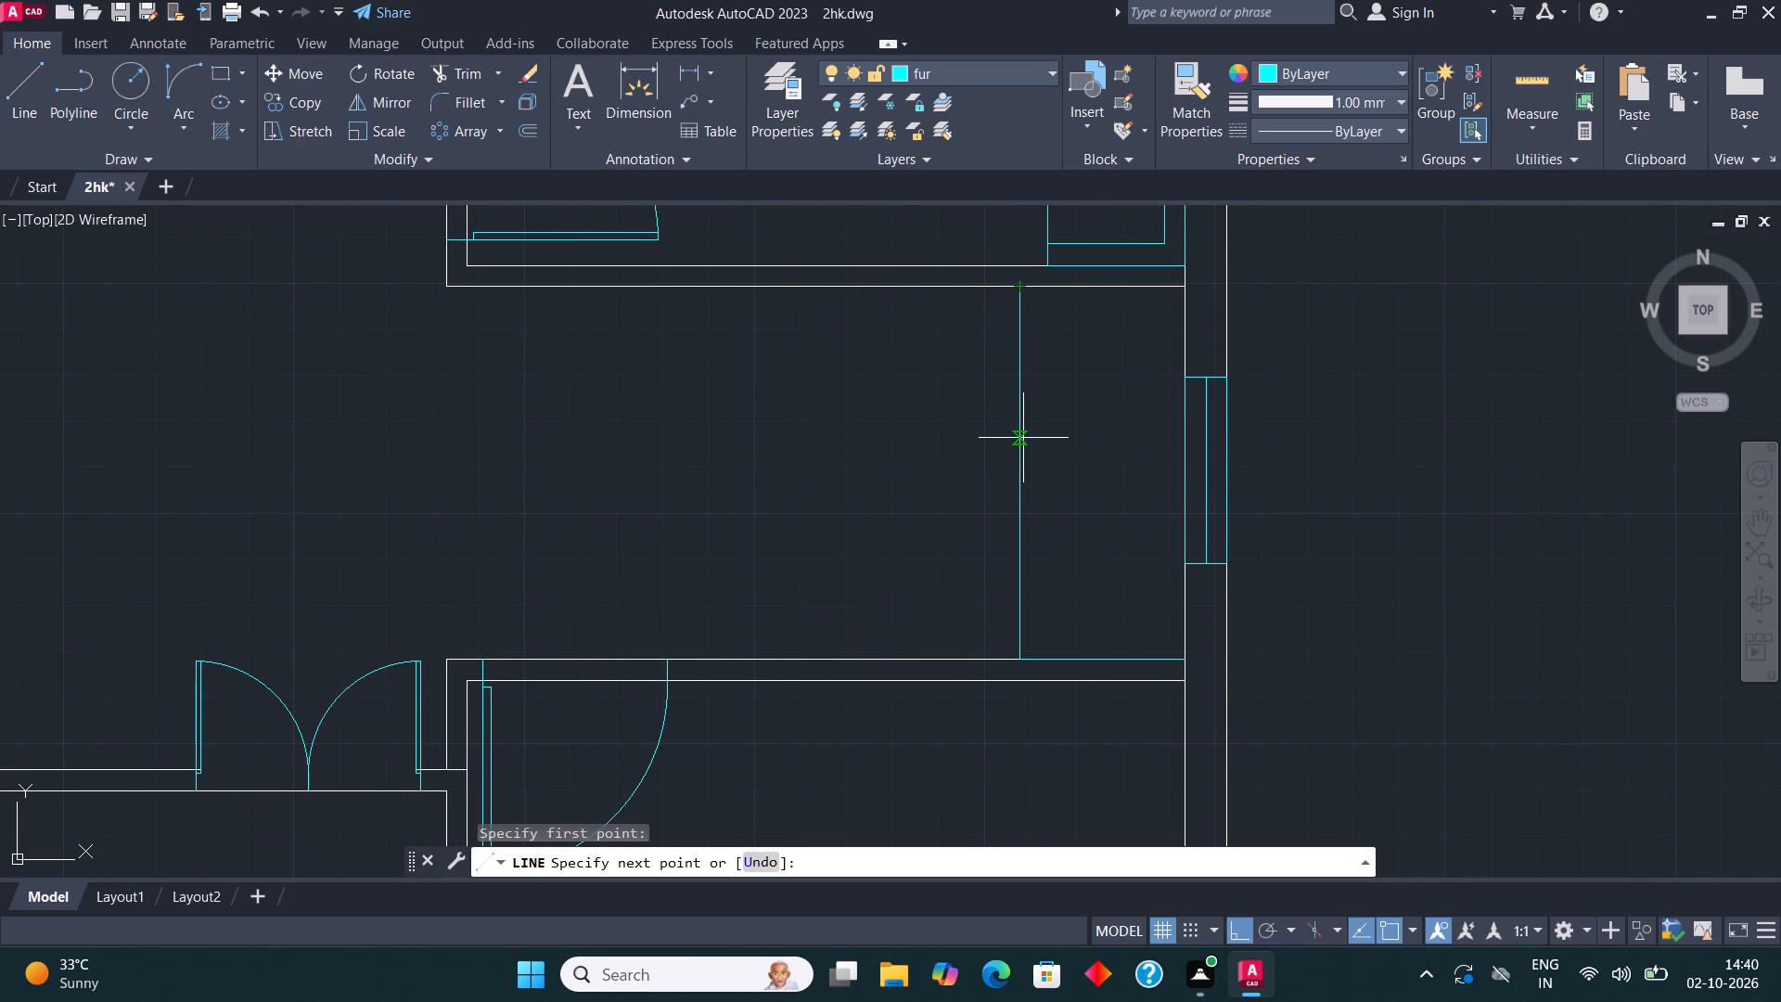
pyautogui.write("3'")
pyautogui.press('Return')
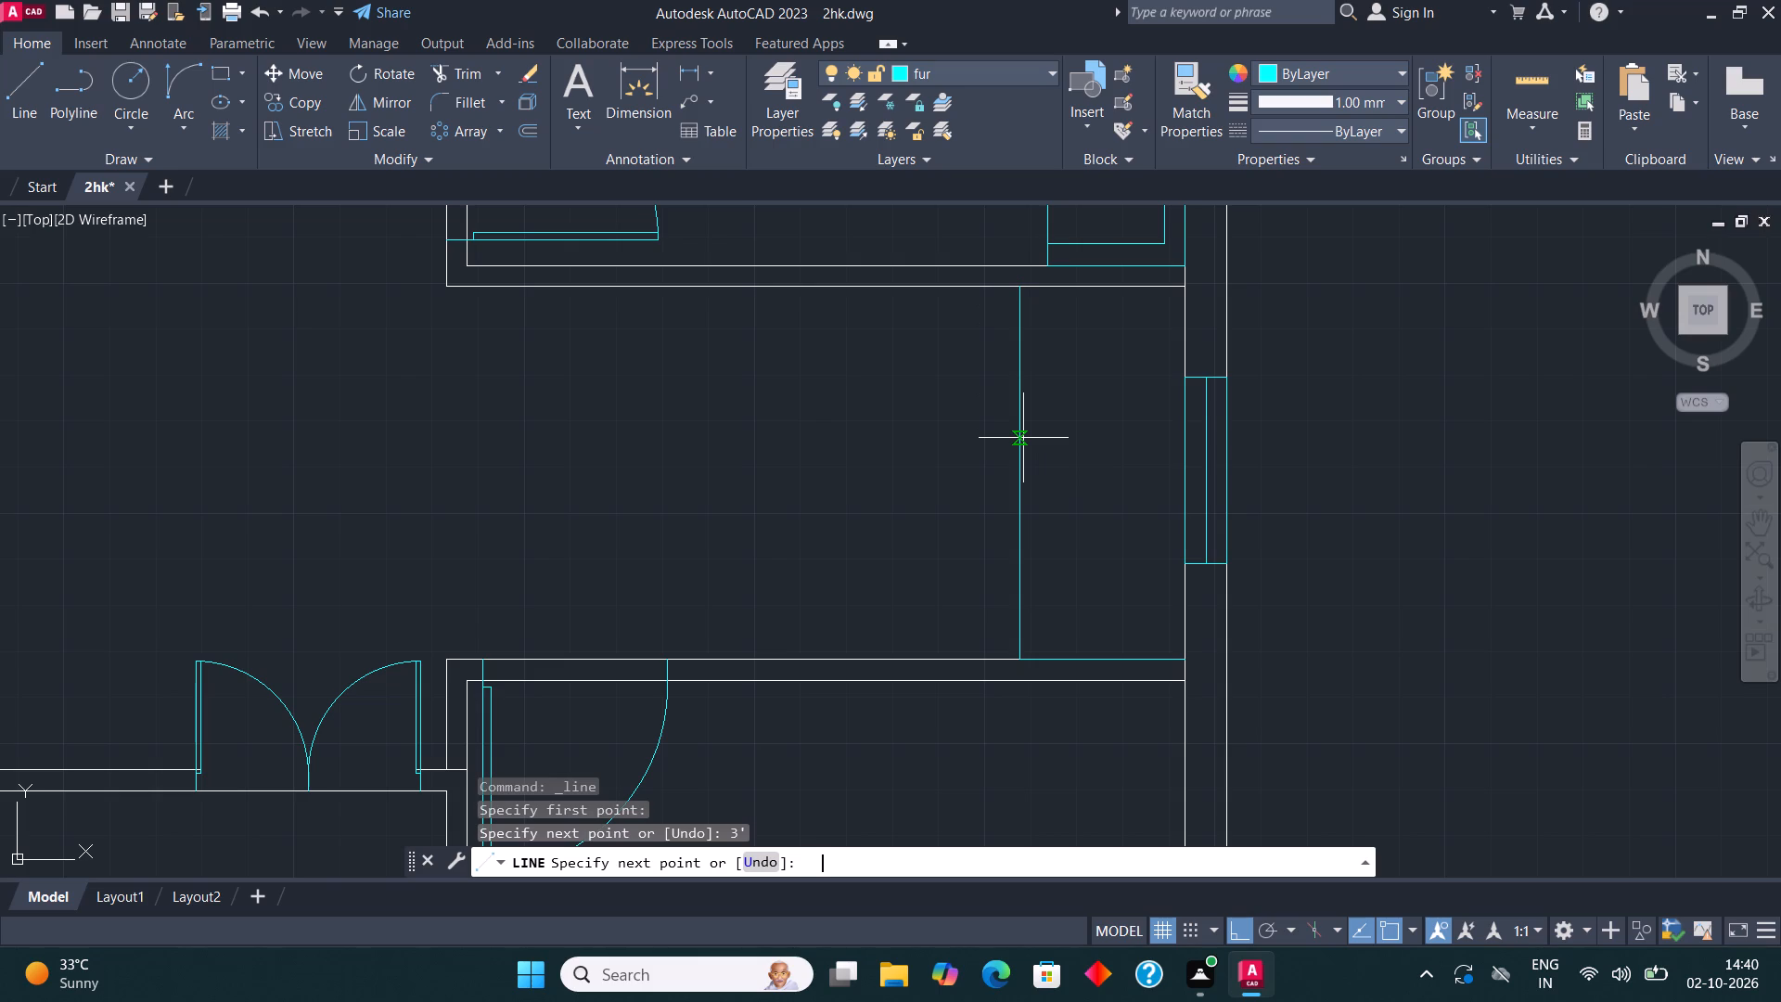
pyautogui.click(646, 385)
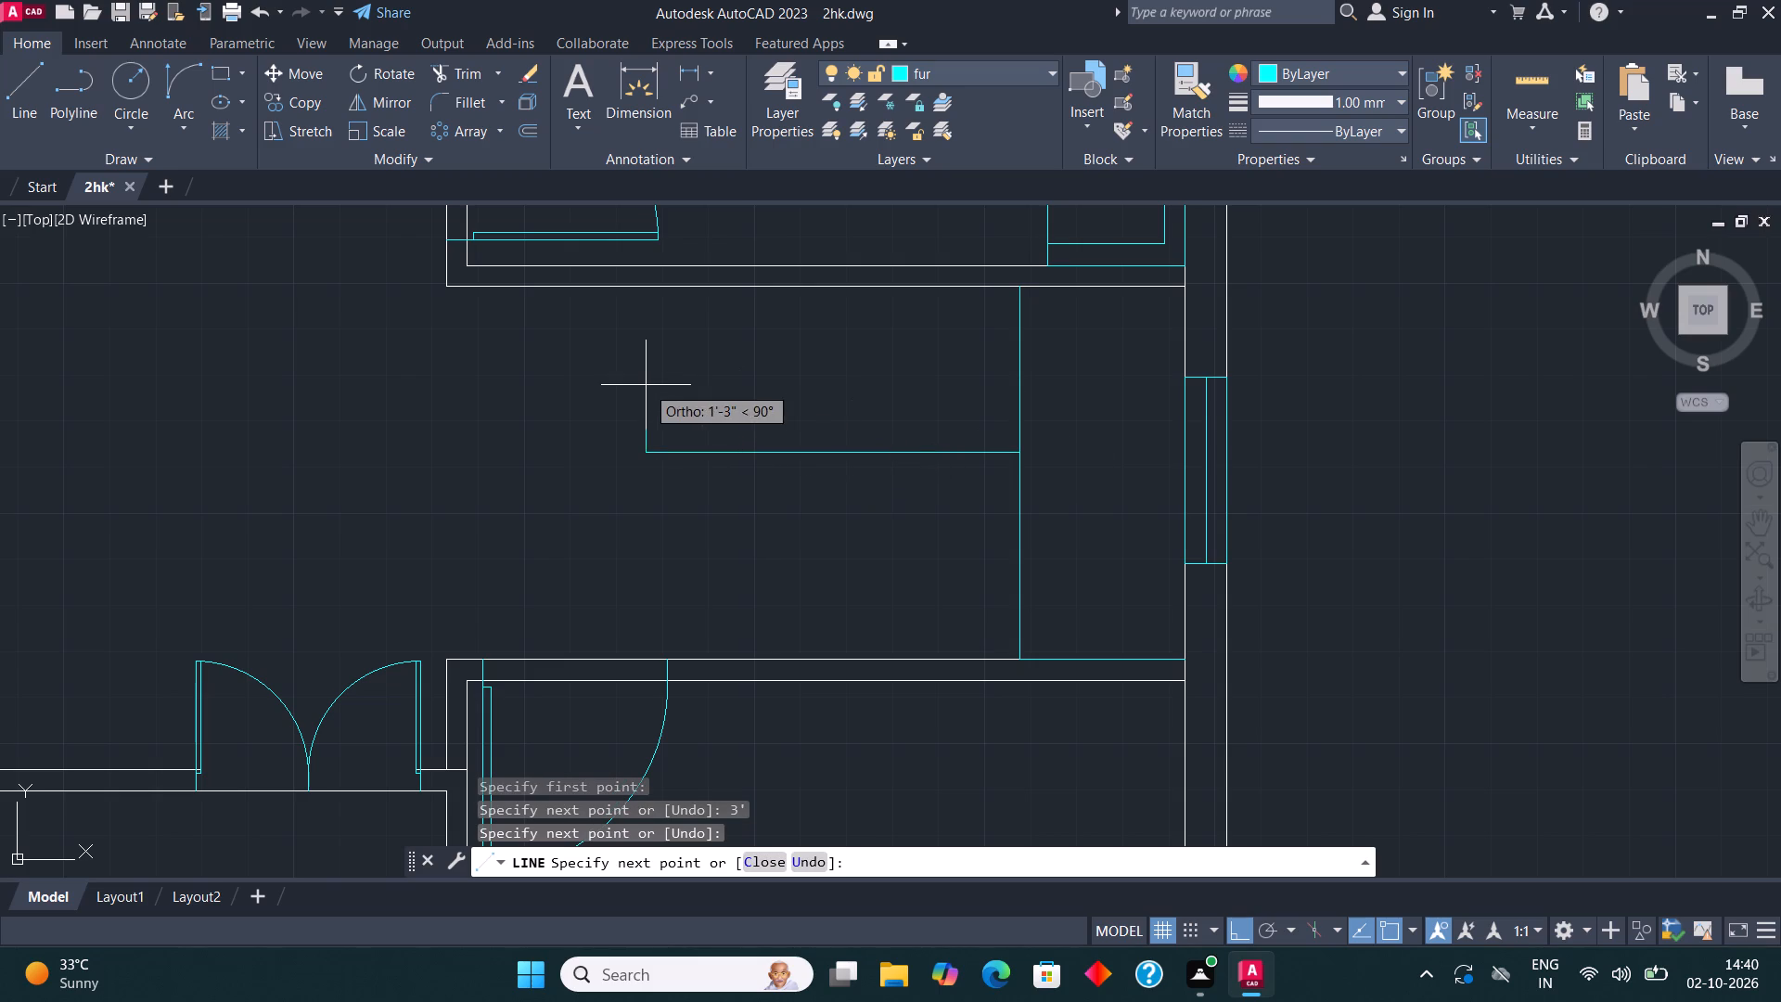
# Draw a line 3' up from the landing line's lower end, continued horizontally about 6'-9" to align with the line above.
pyautogui.click(12, 94)
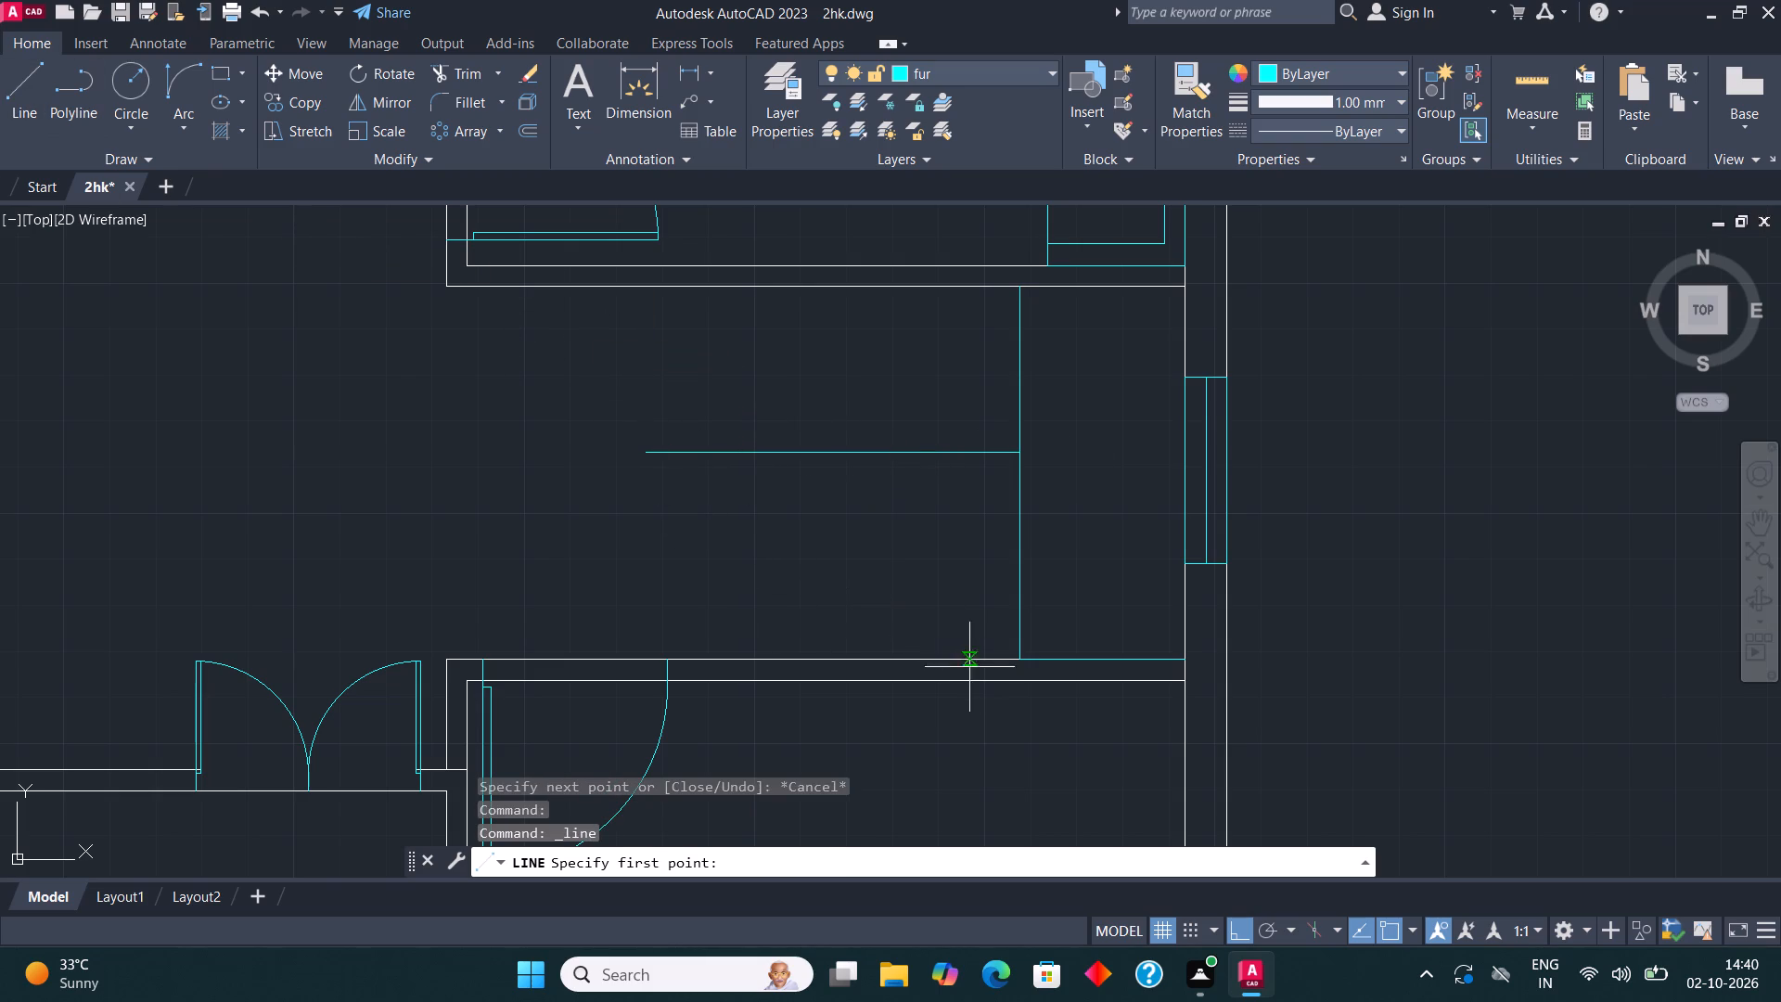
pyautogui.click(1021, 658)
pyautogui.write("3'")
pyautogui.press('Return')
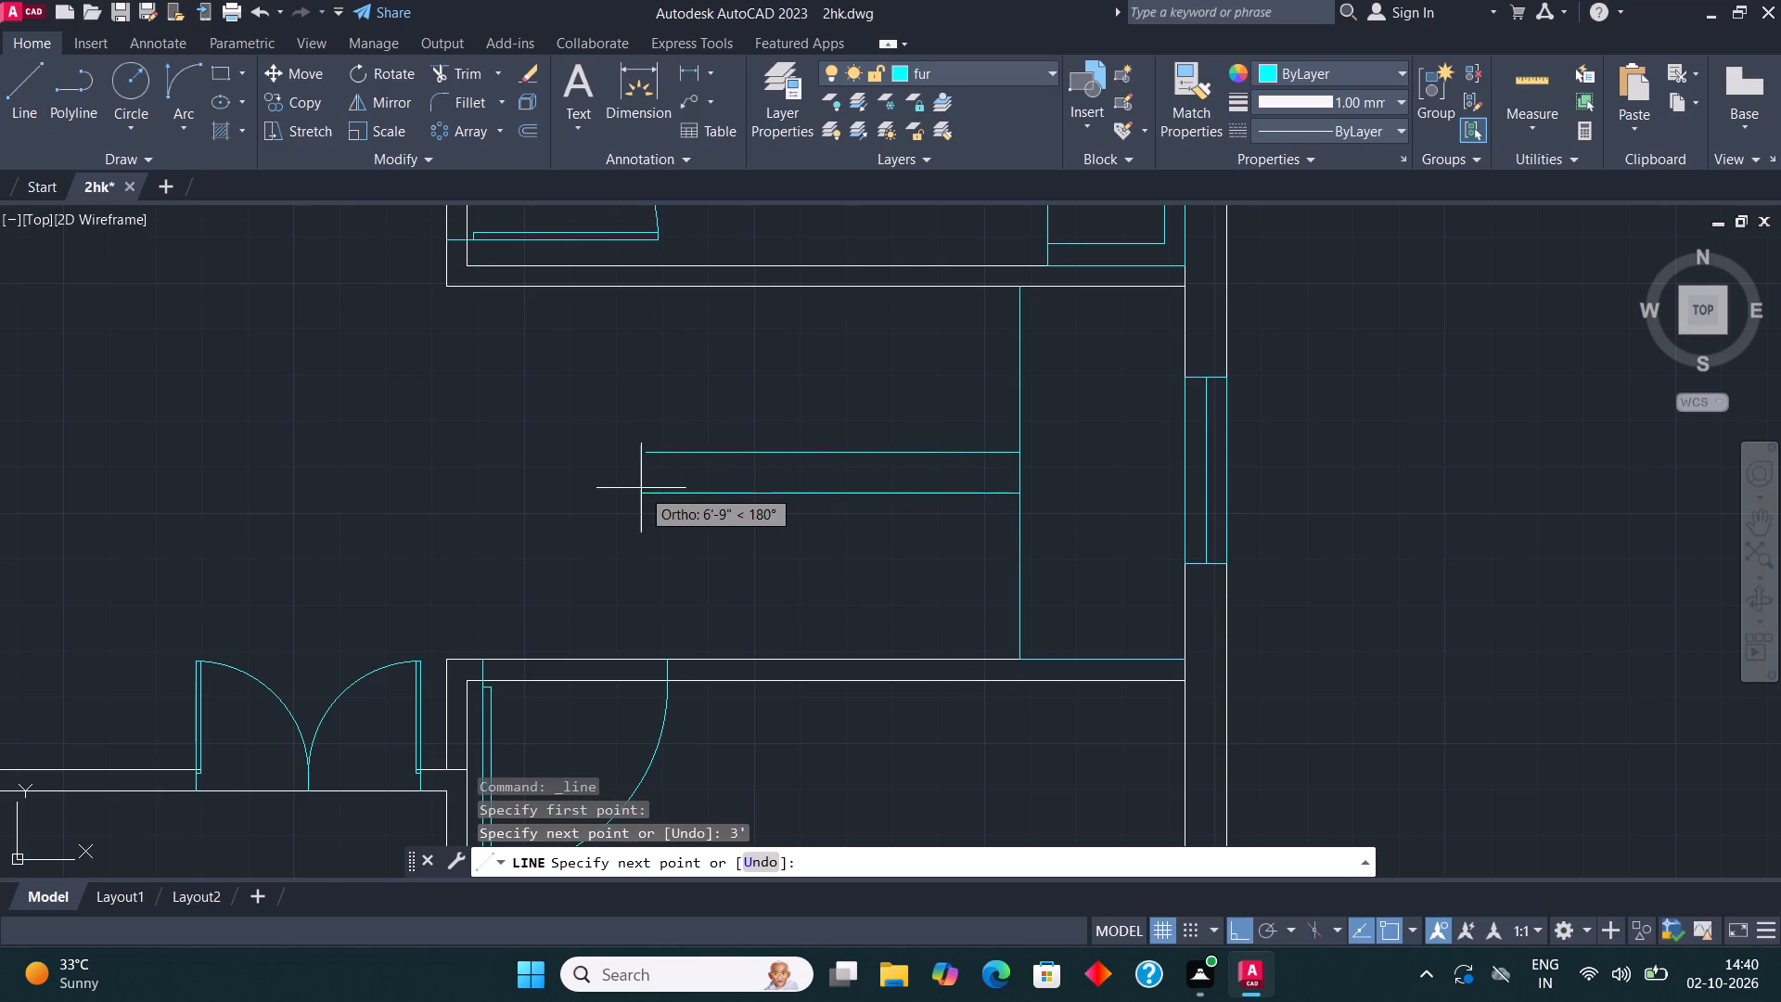
pyautogui.click(646, 493)
pyautogui.press('Escape')
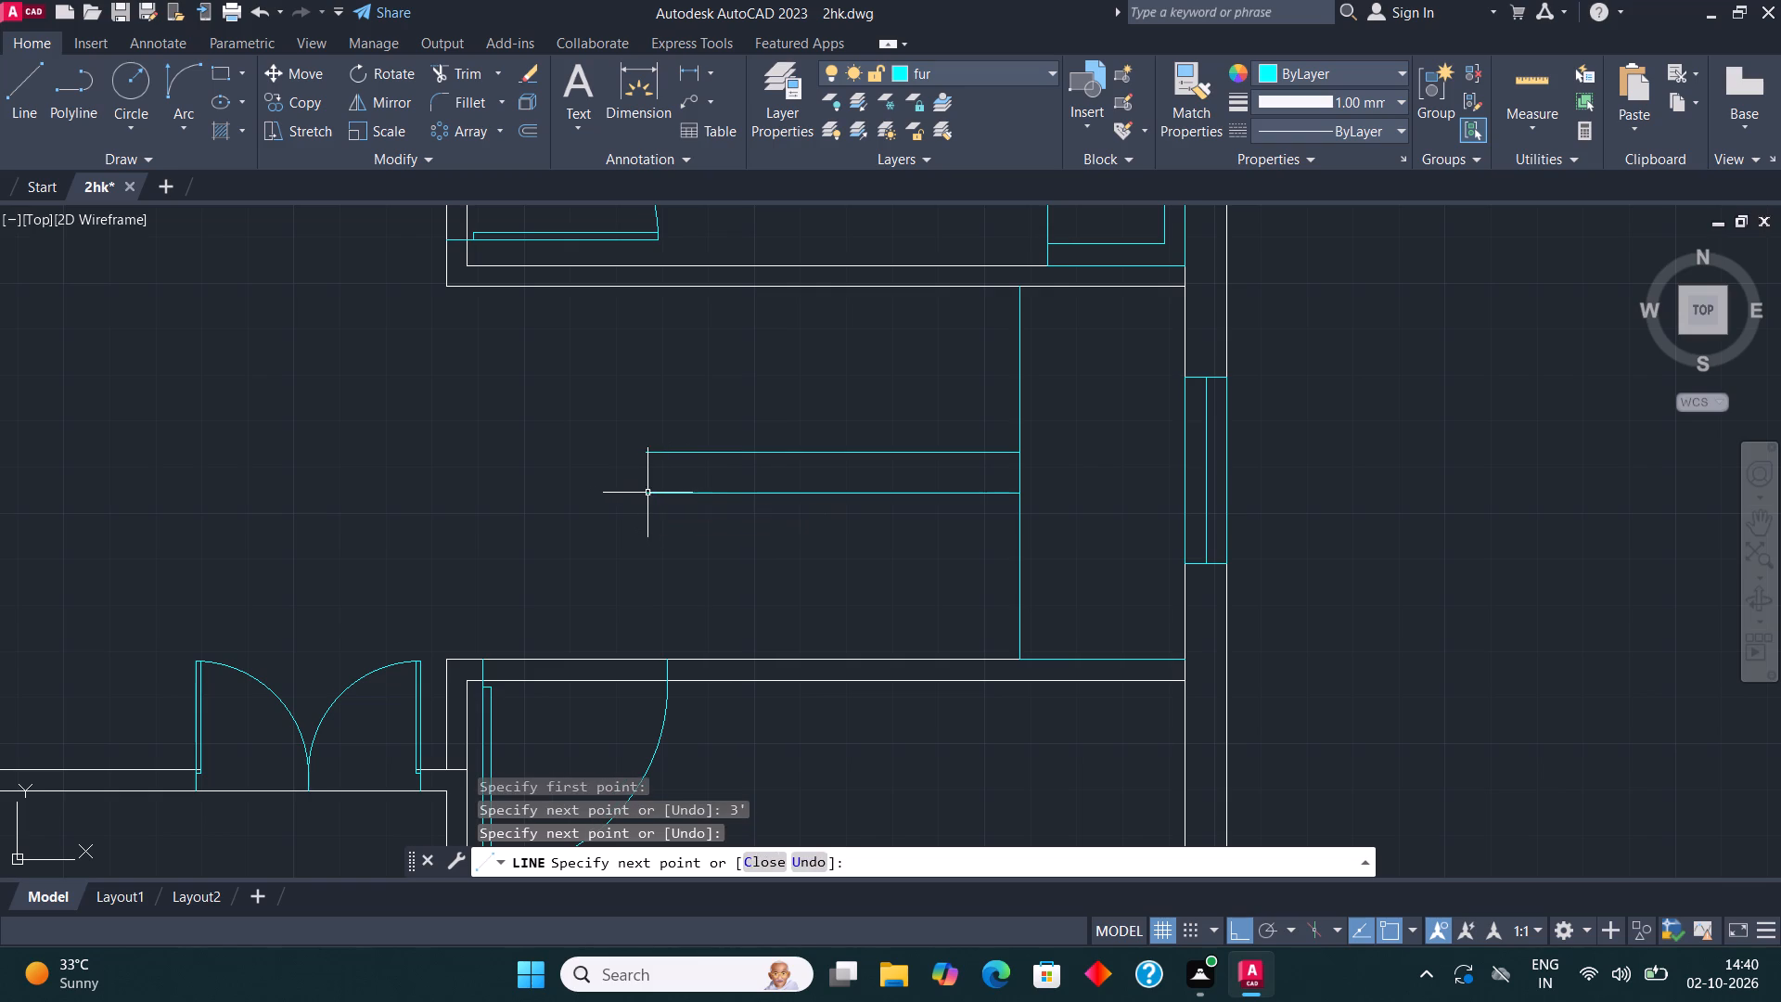
# Stretch the lower end of the upper 3' vertical segment down to the passage's lower wall.
pyautogui.moveTo(801, 551); pyautogui.dragTo(864, 658, button='middle')
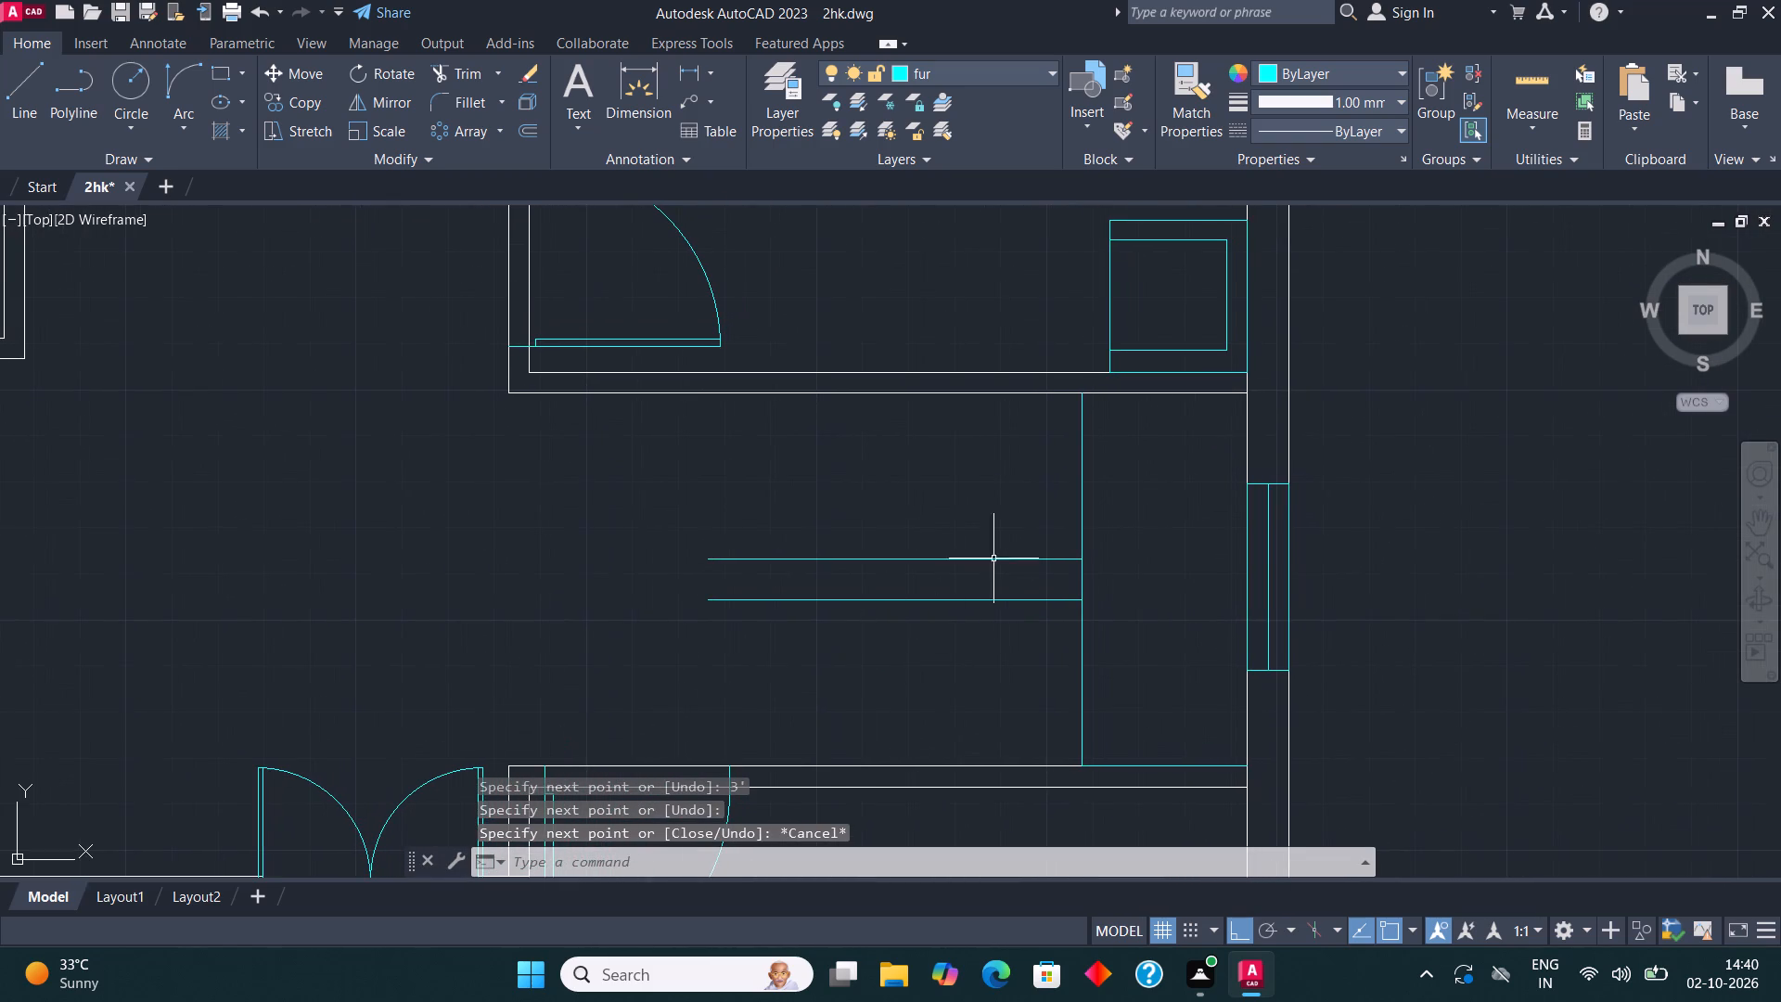
pyautogui.click(1081, 481)
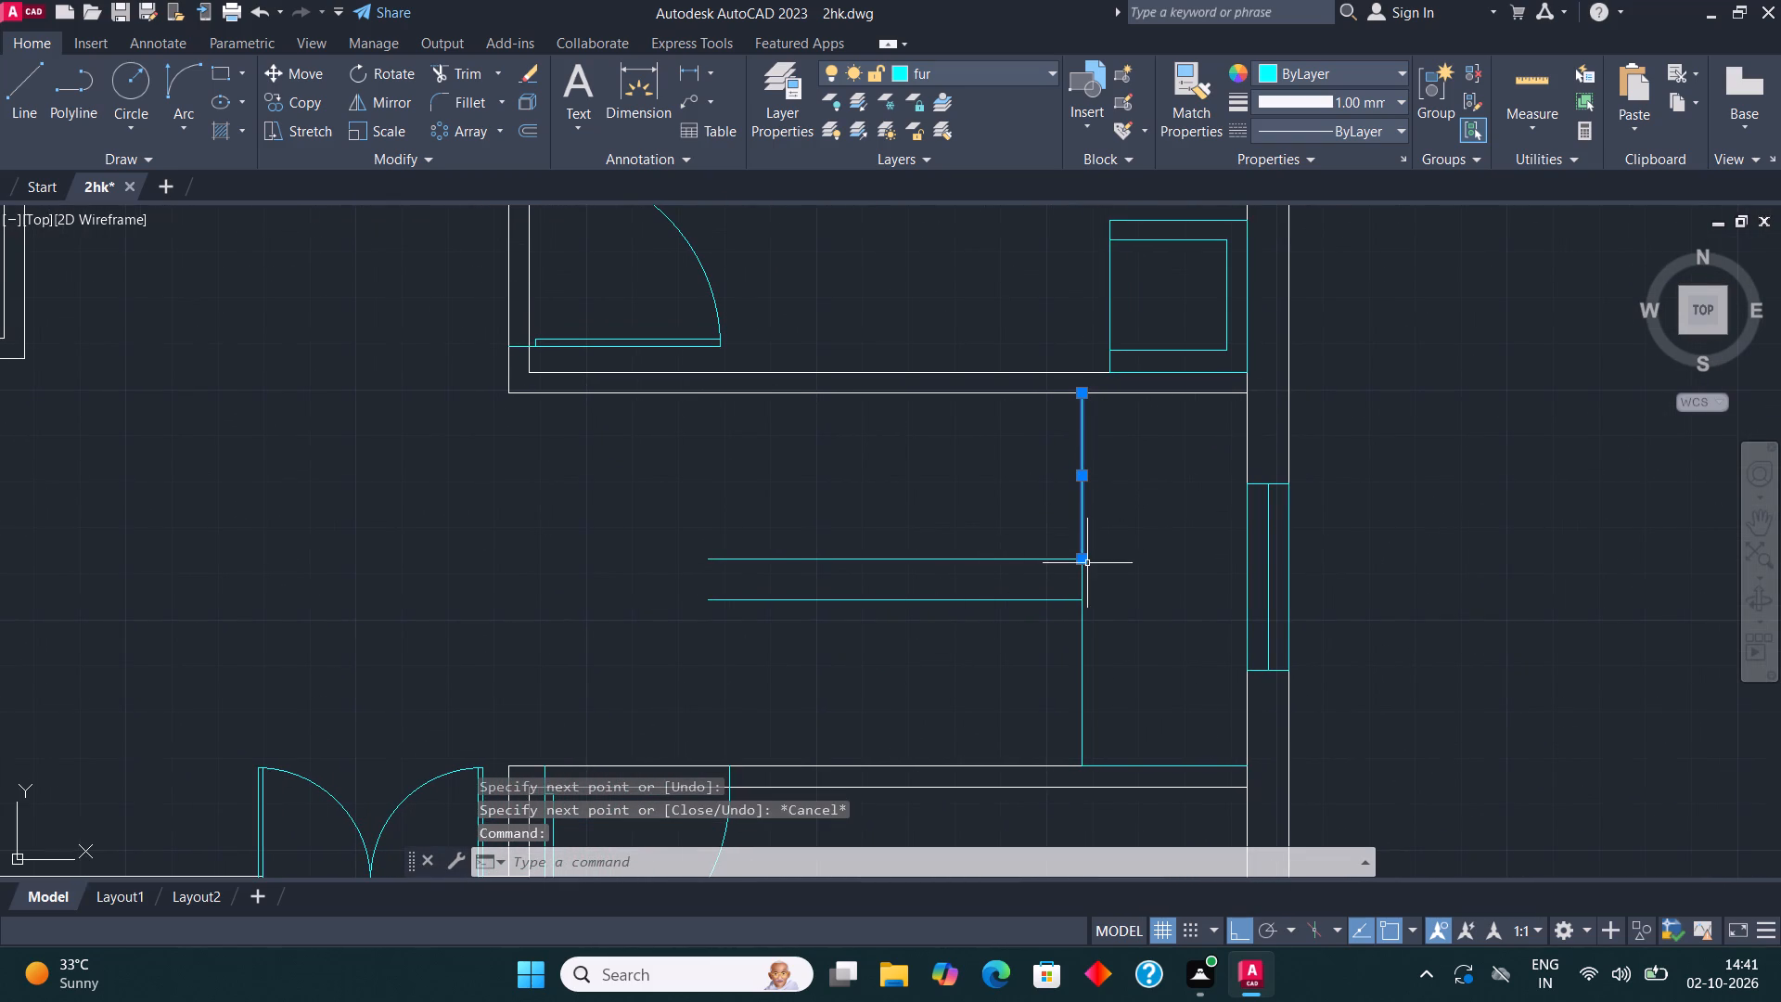
pyautogui.click(1083, 564)
pyautogui.click(1083, 760)
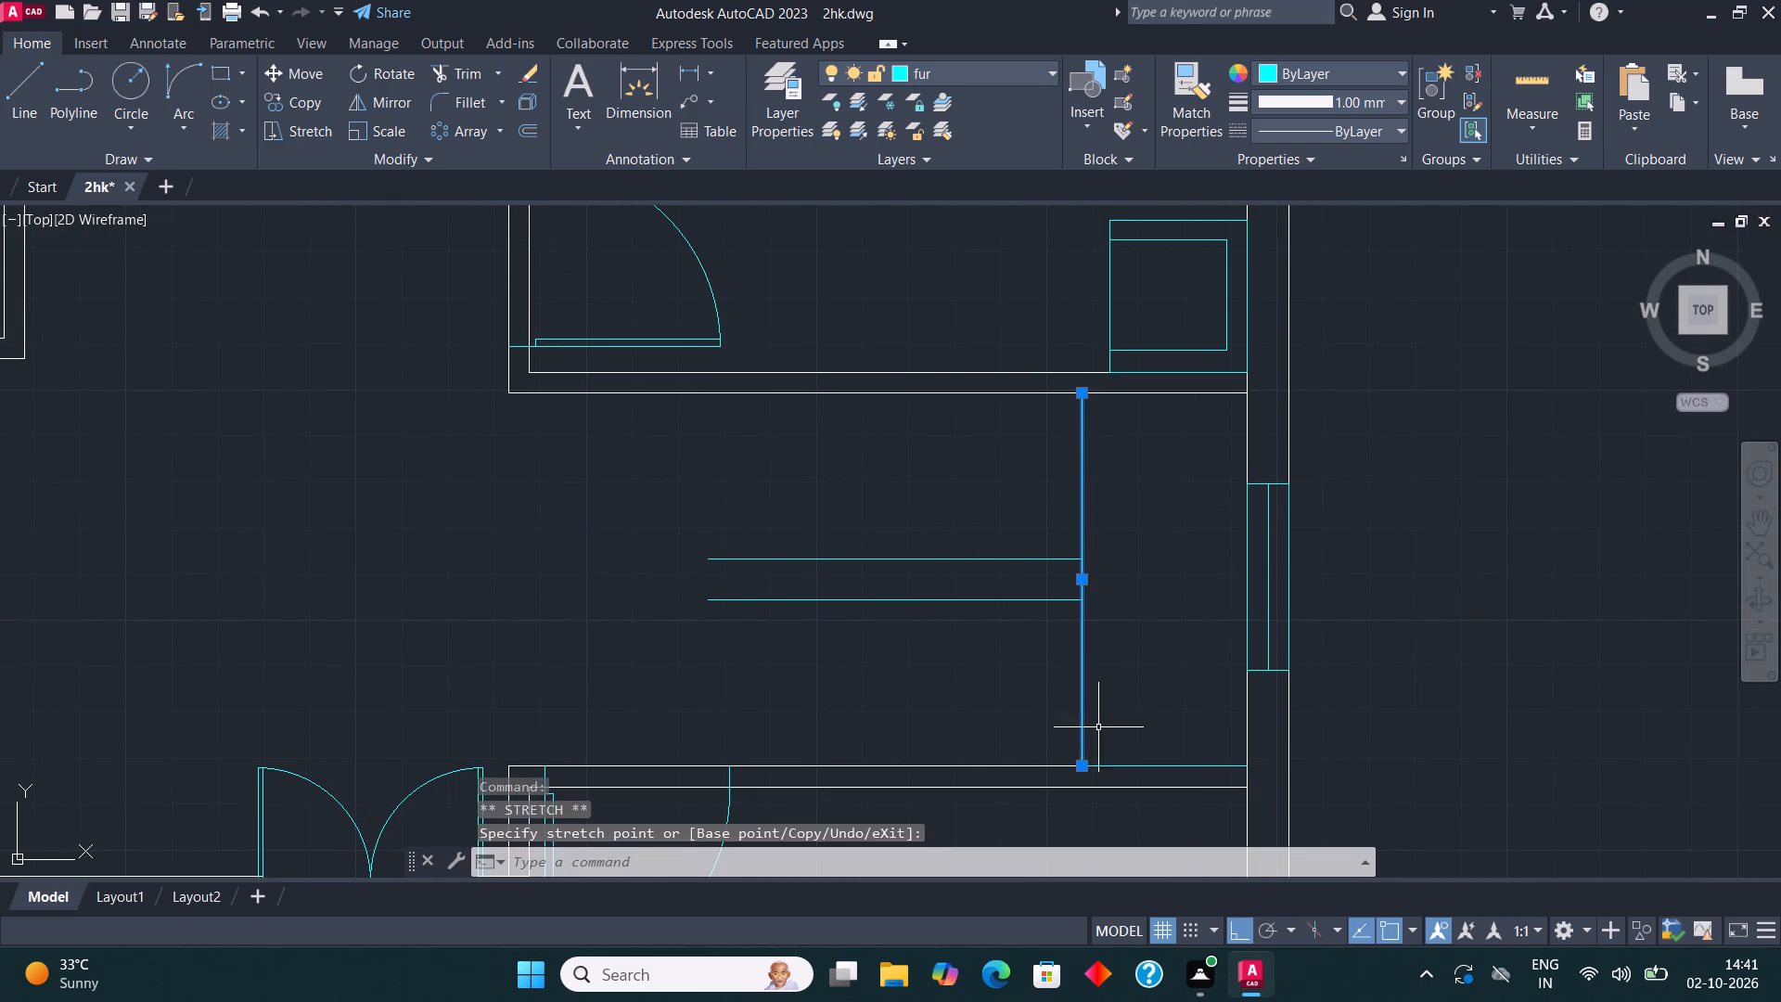
pyautogui.press('Escape')
# Offset the landing line 10" into the passage, repeating from each new line until there are eight tread lines along the two horizontal lines.
pyautogui.click(1082, 576)
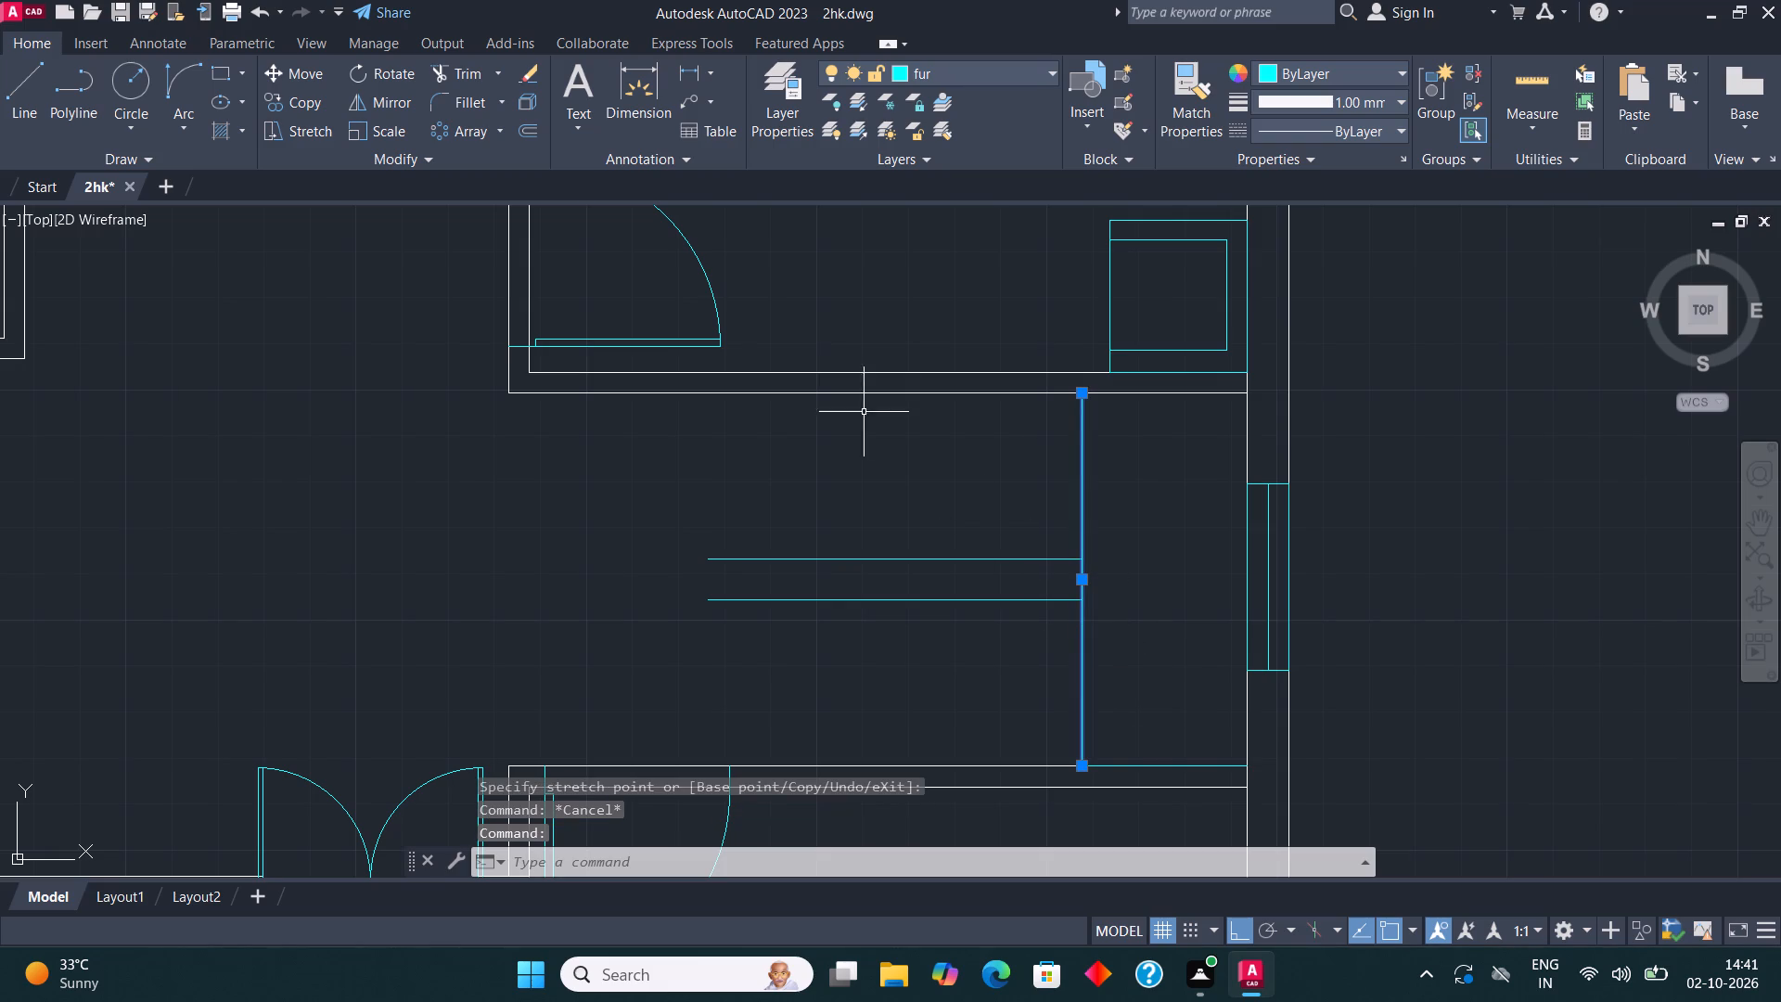
pyautogui.click(531, 132)
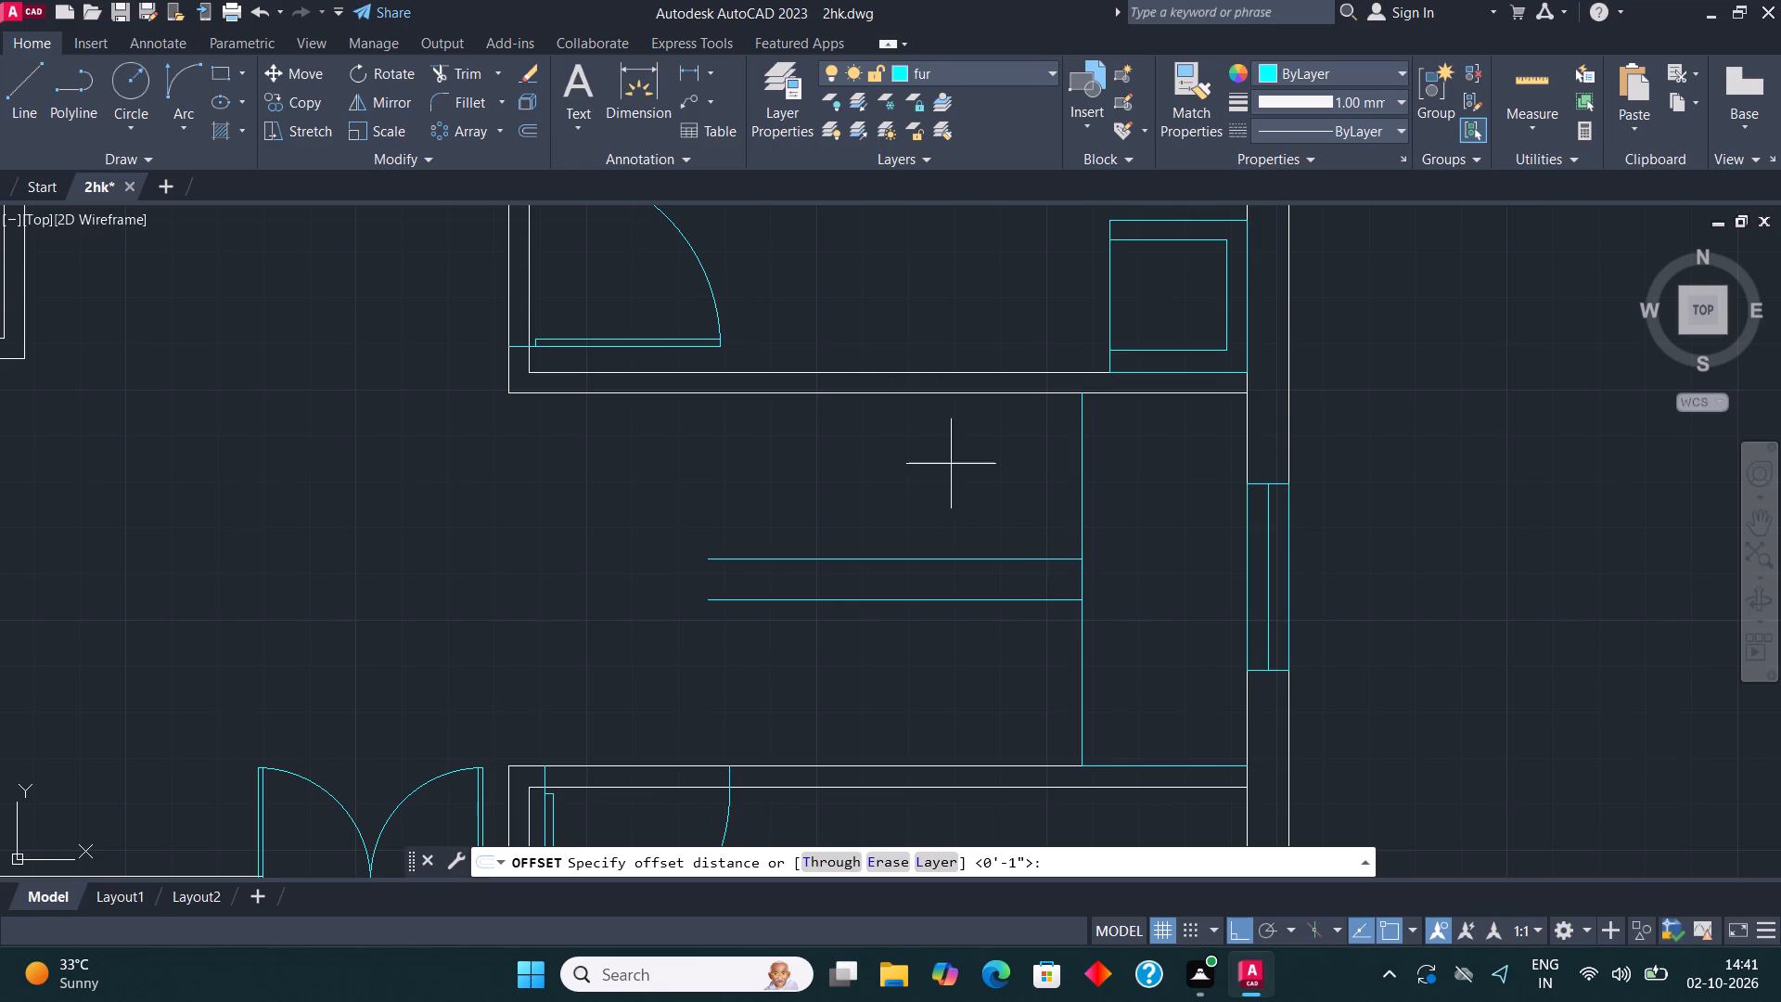
pyautogui.click(1081, 516)
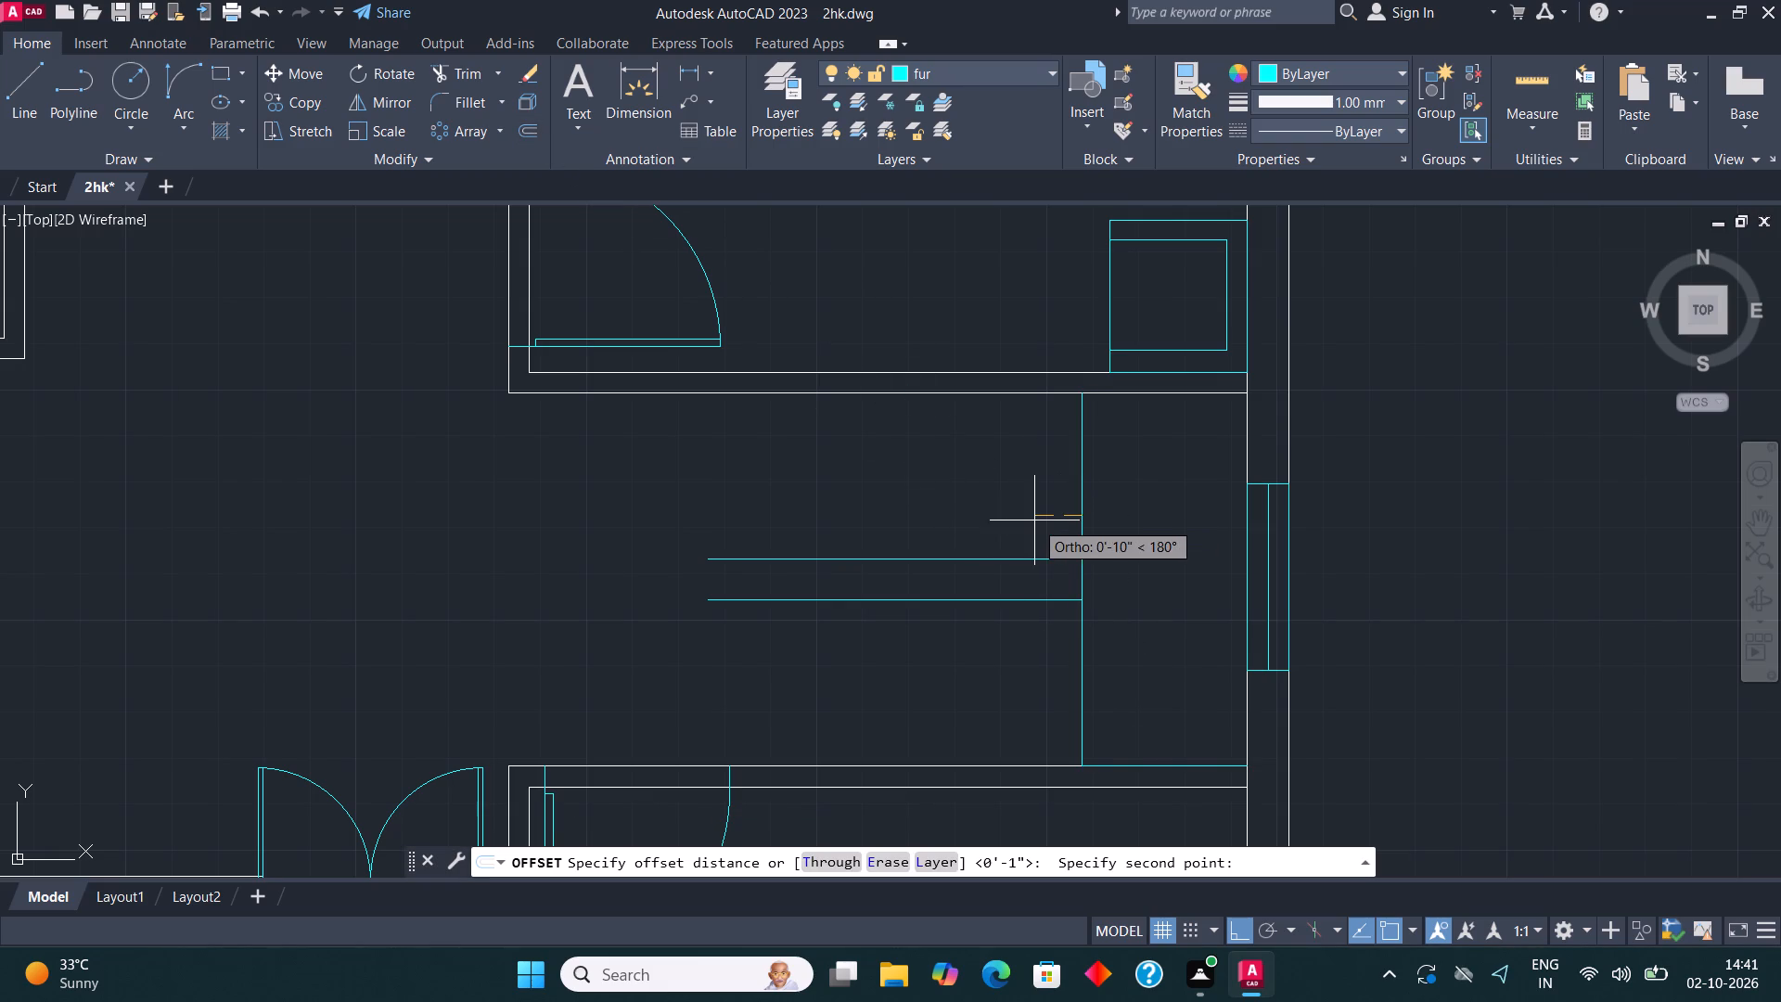
pyautogui.write('10"')
pyautogui.press('Return')
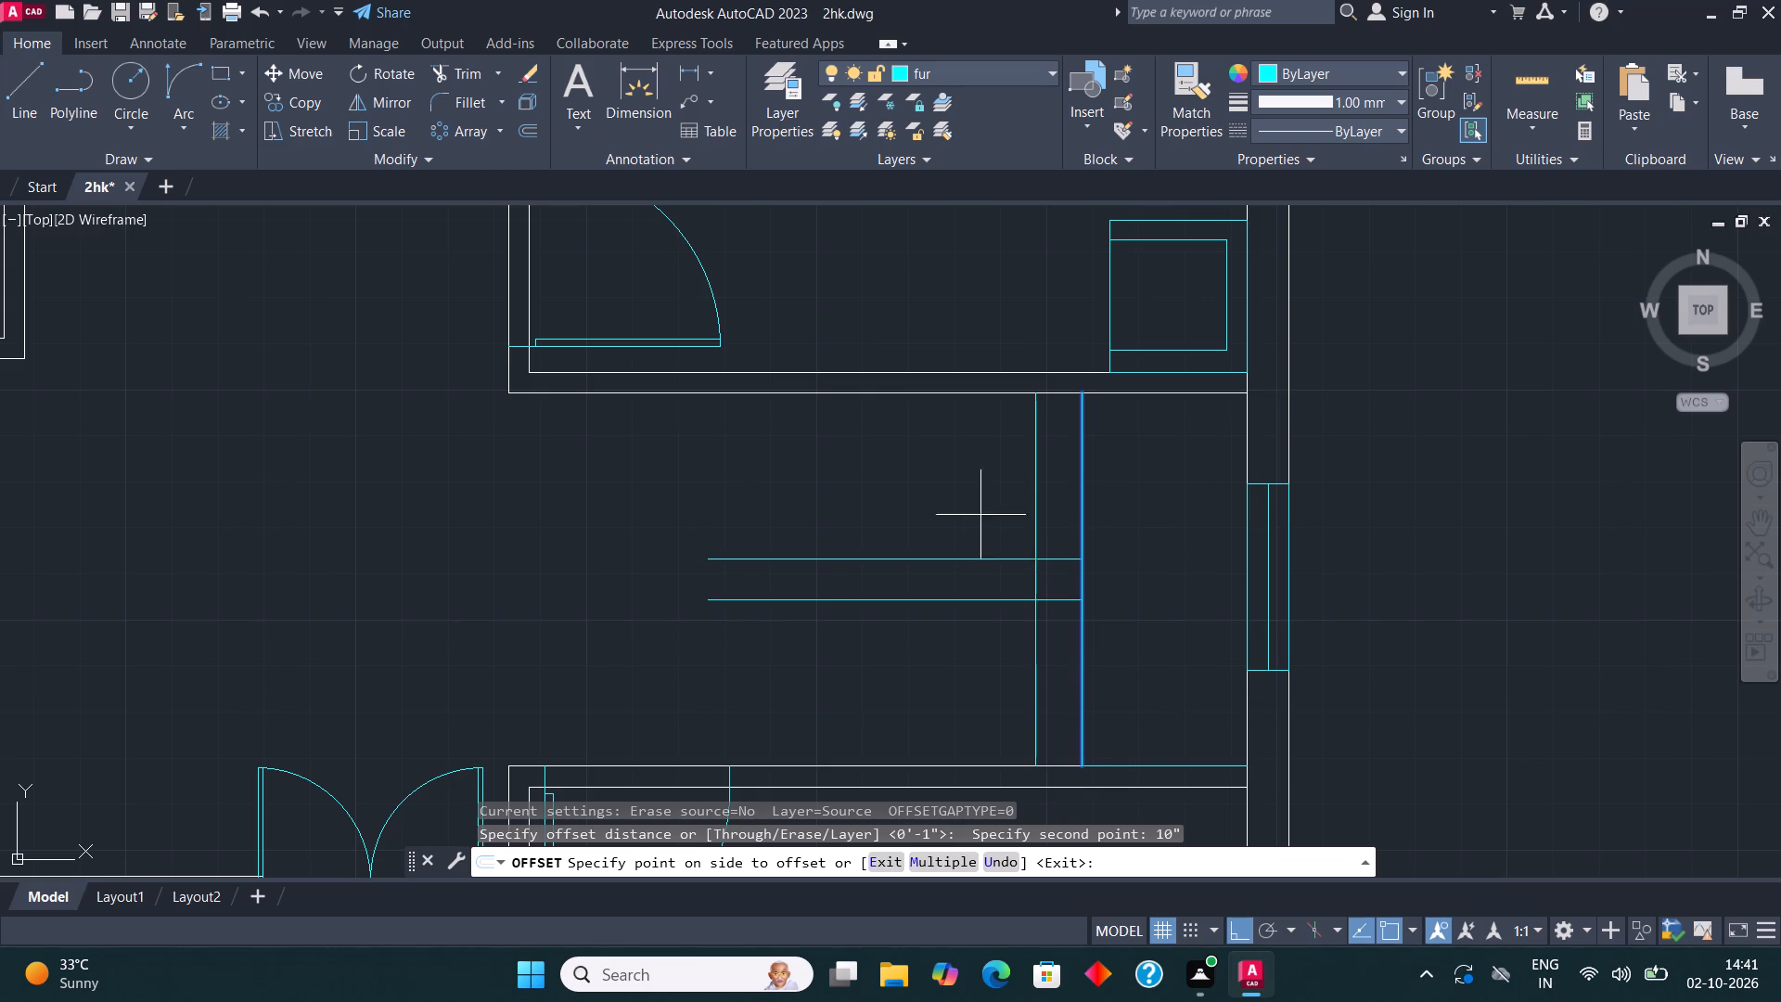
pyautogui.click(927, 501)
pyautogui.click(1038, 519)
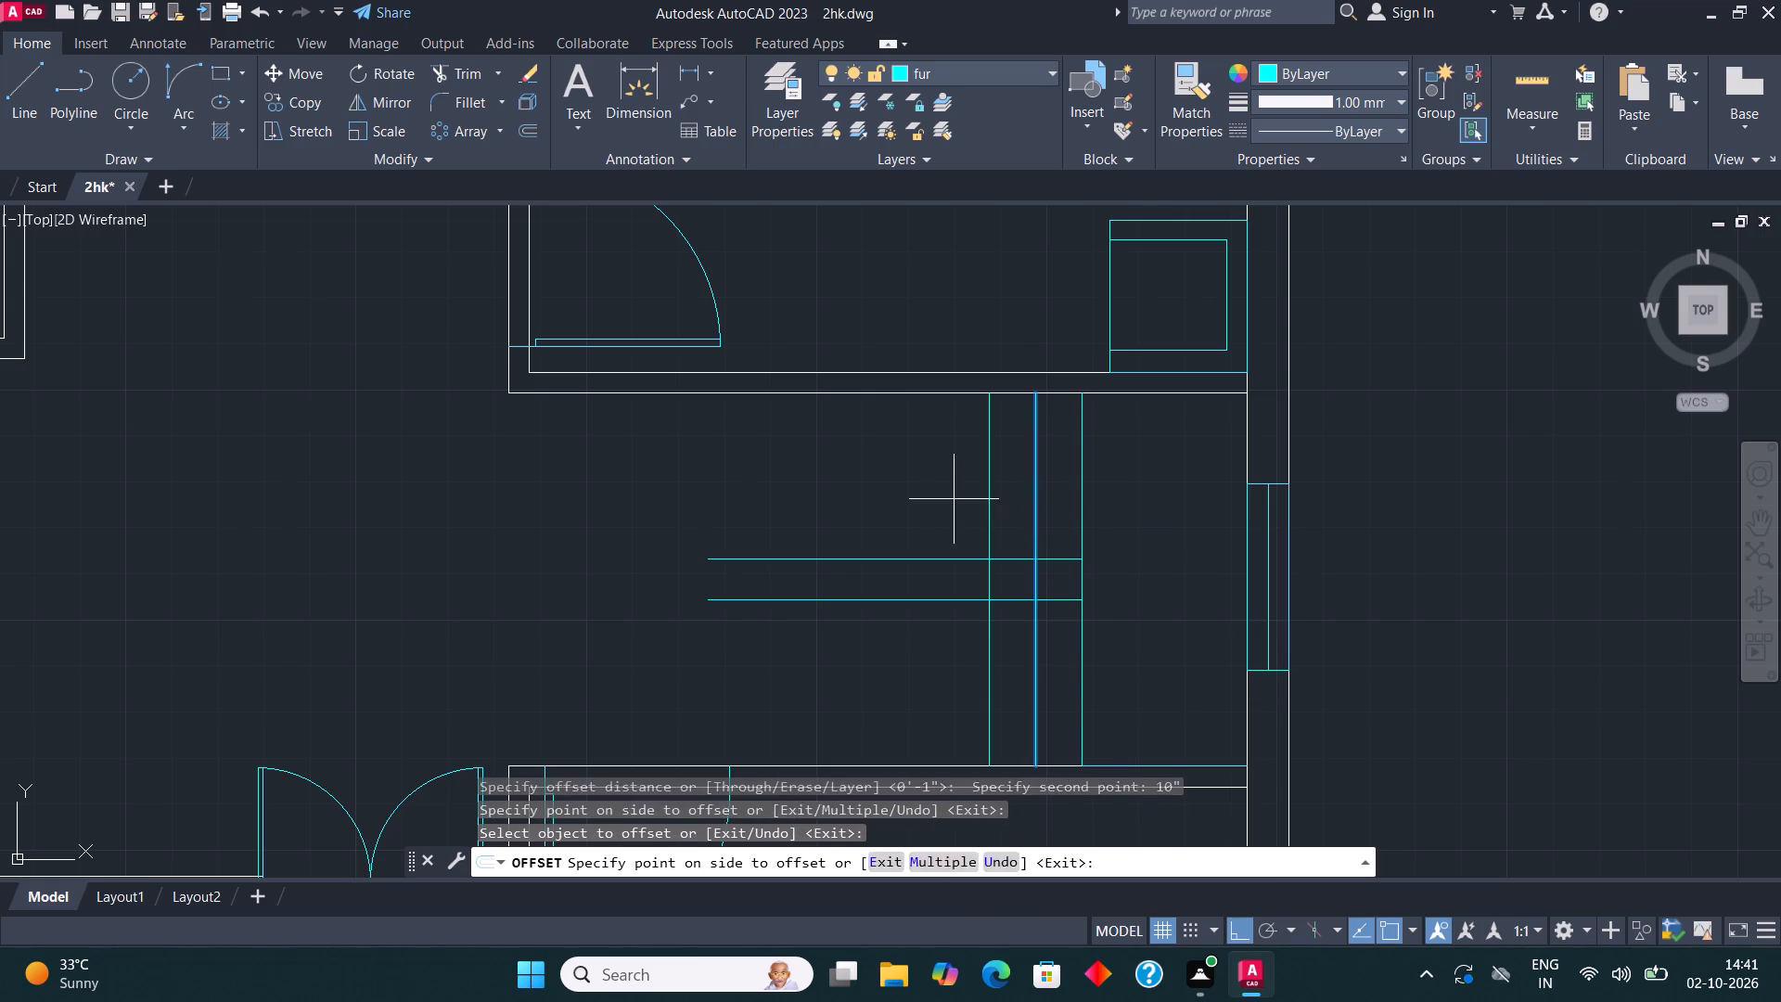
pyautogui.click(949, 498)
pyautogui.click(987, 510)
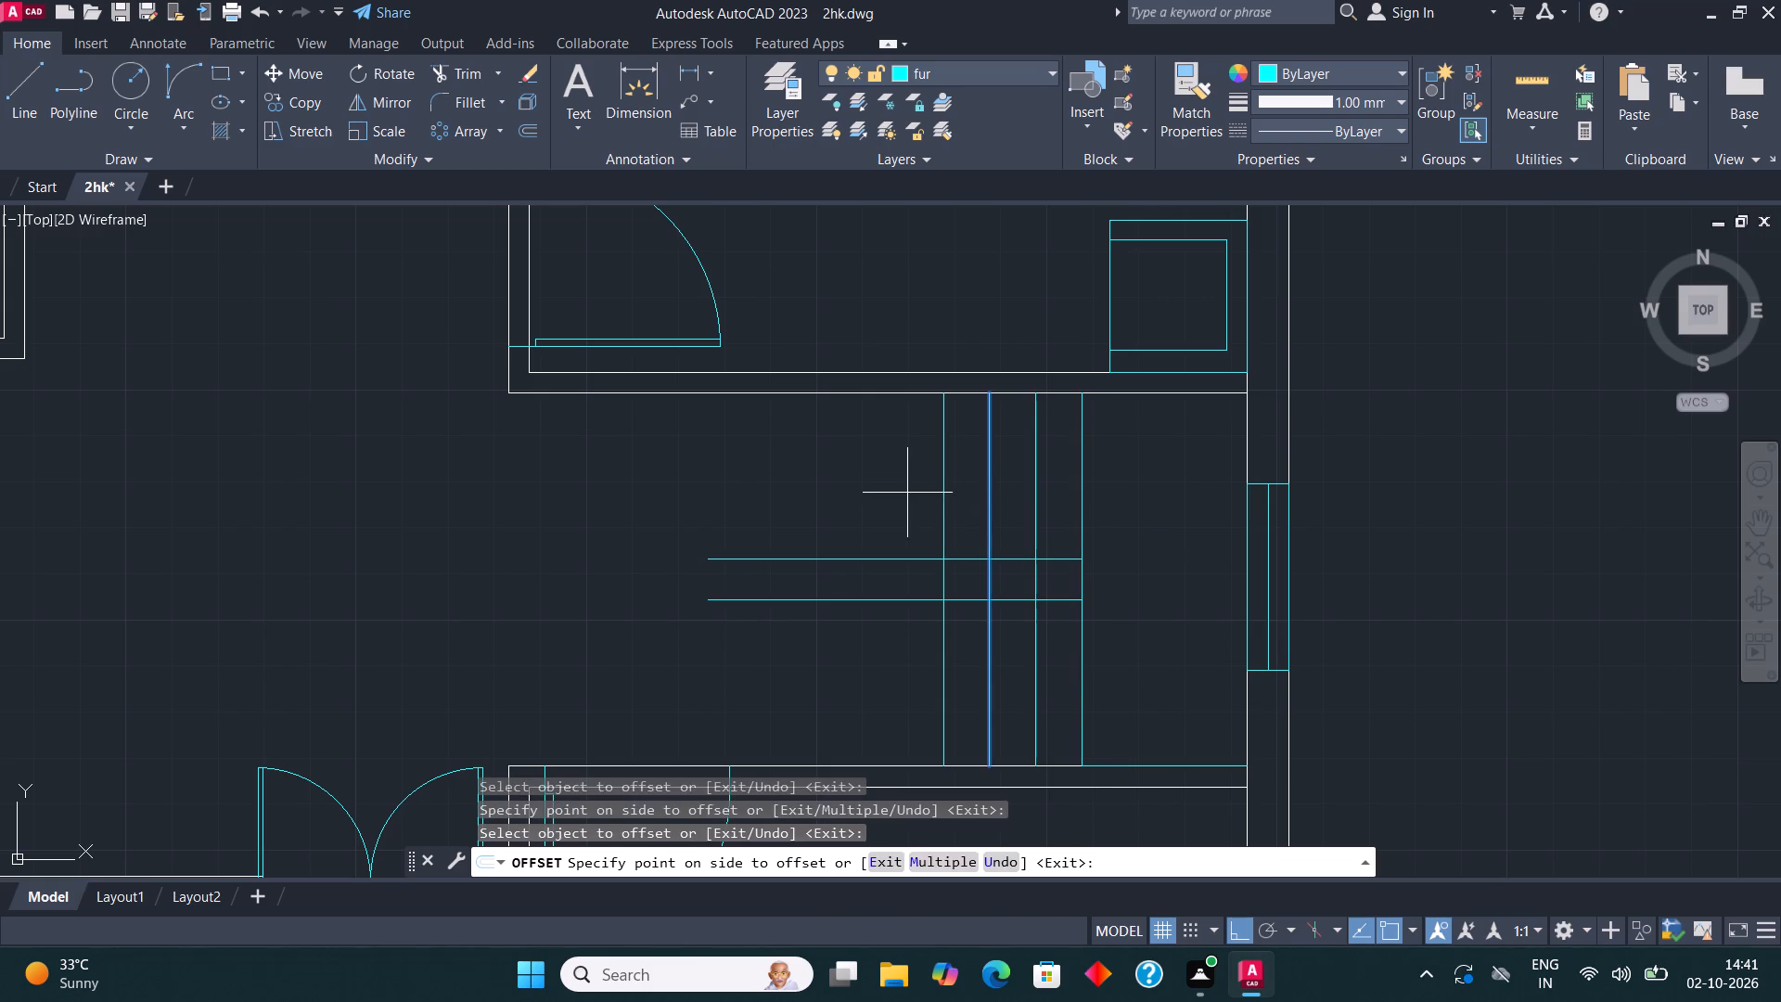
pyautogui.click(907, 493)
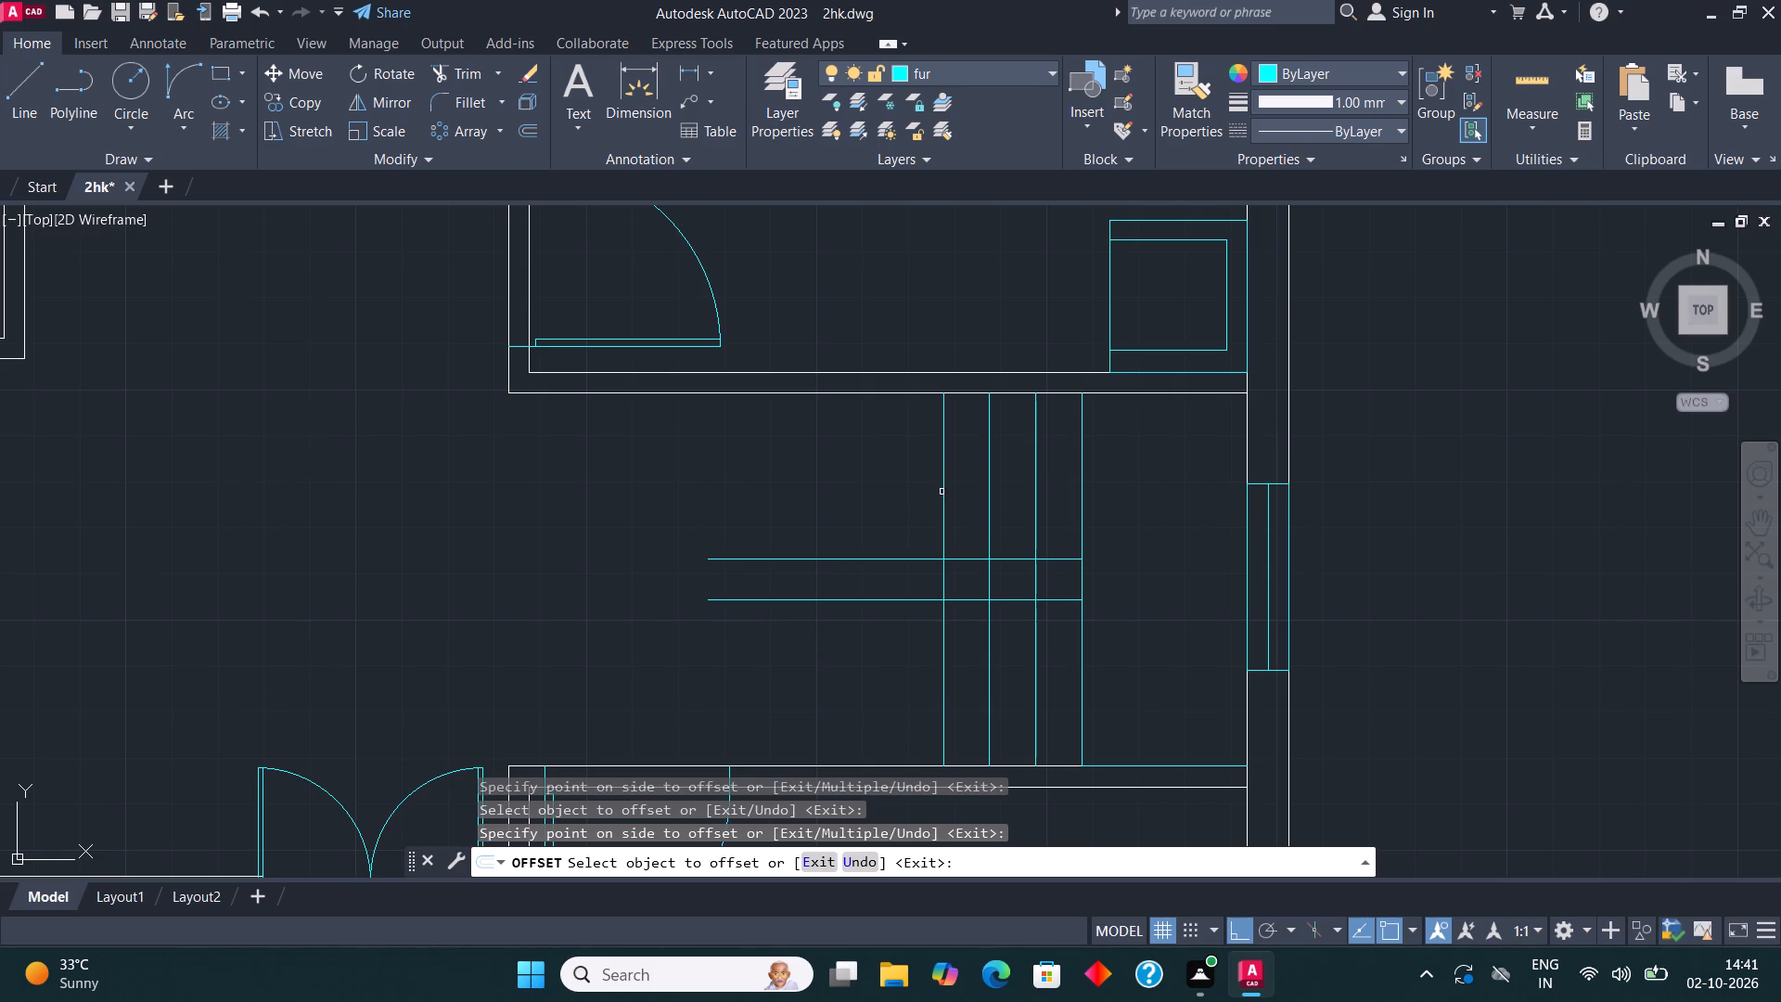
pyautogui.click(942, 492)
pyautogui.click(851, 491)
pyautogui.click(895, 509)
pyautogui.click(863, 509)
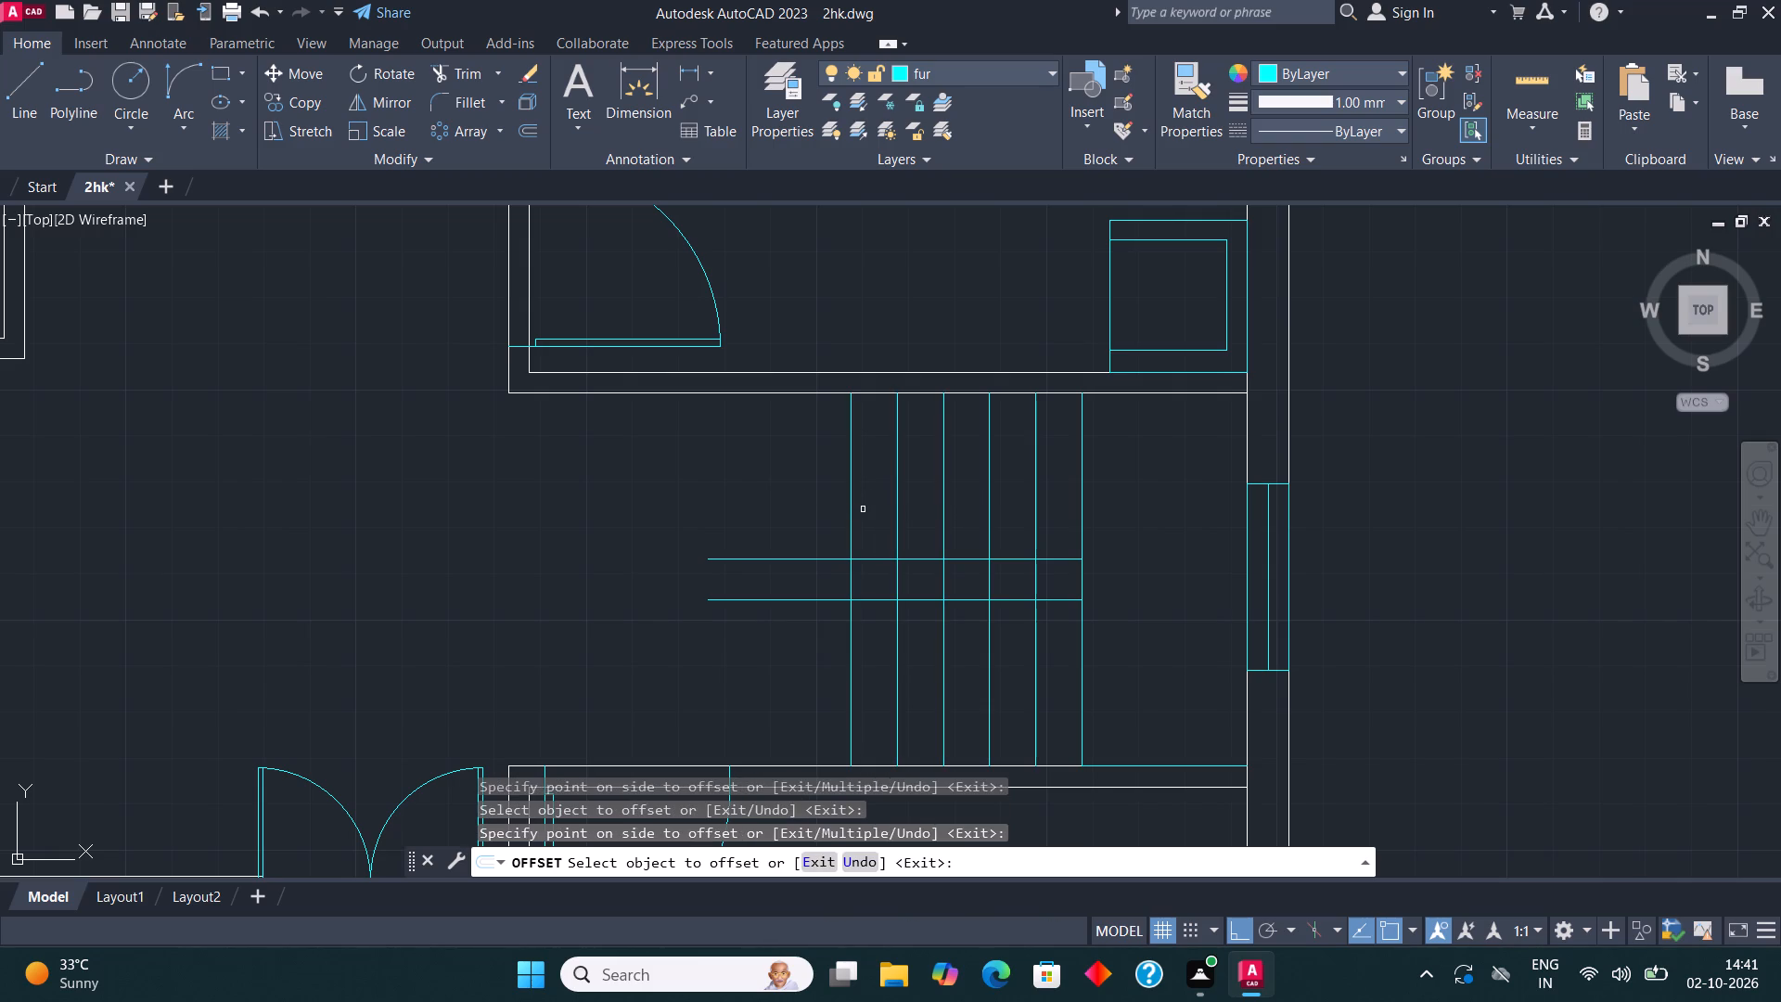
pyautogui.click(851, 499)
pyautogui.click(800, 498)
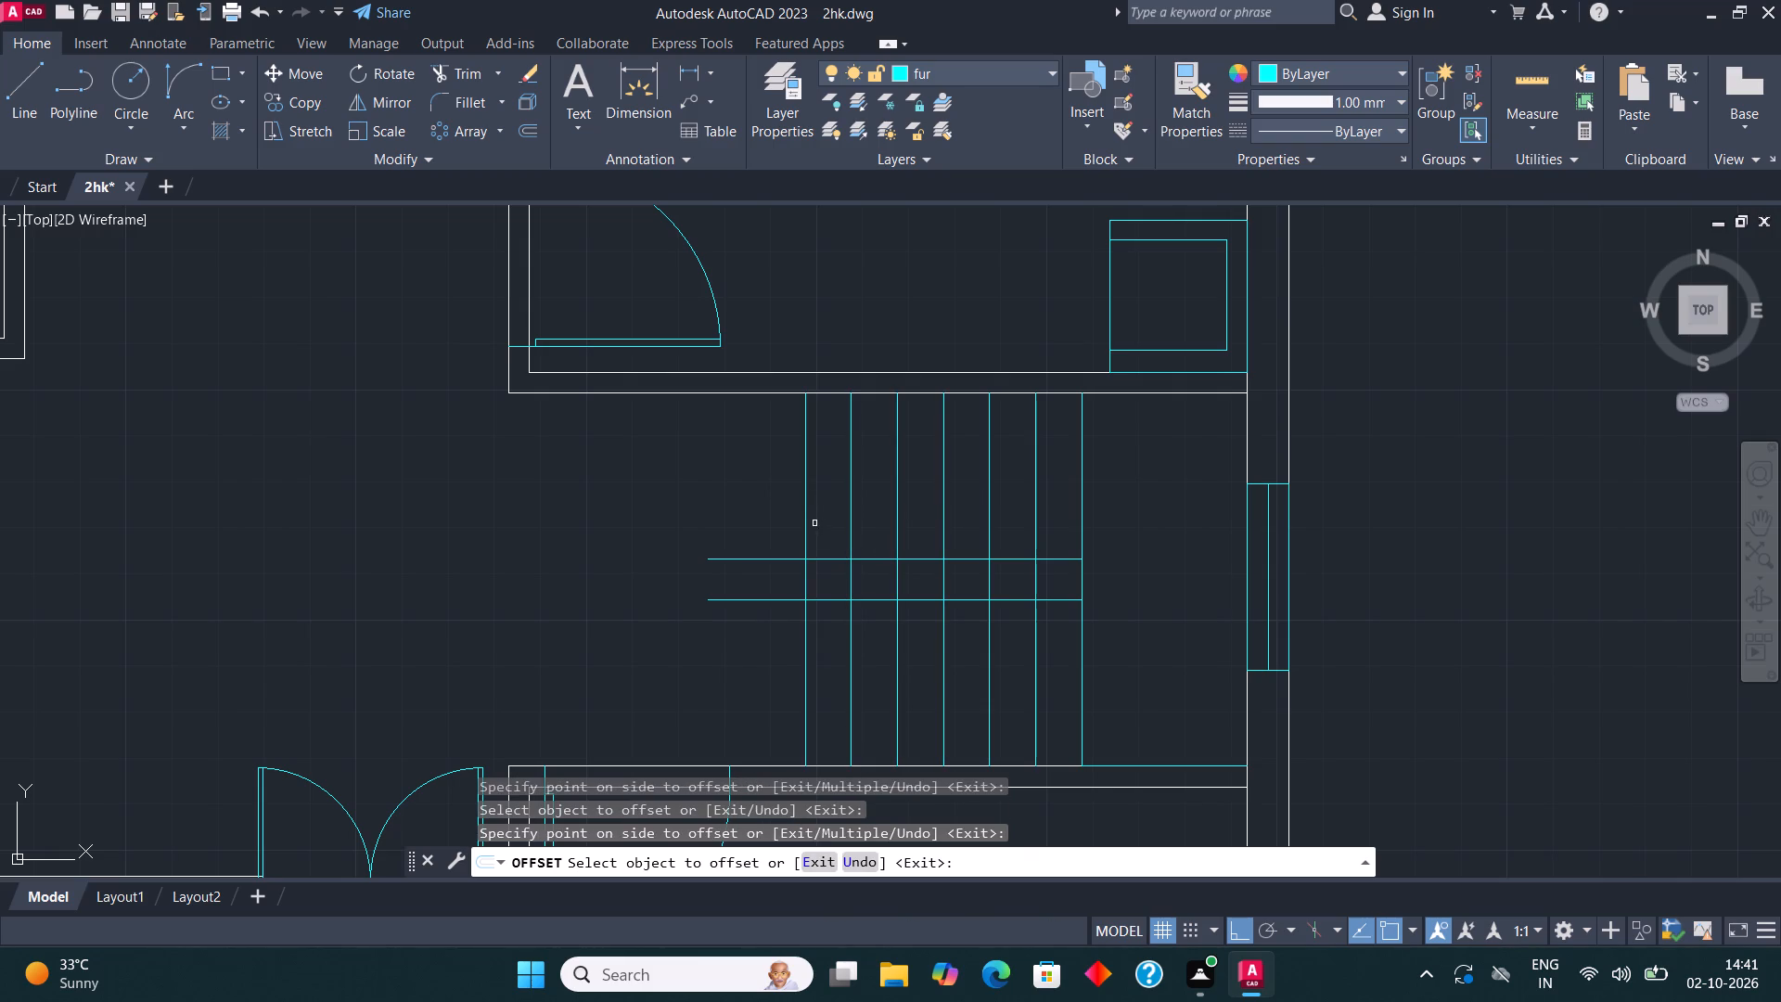
pyautogui.click(801, 514)
pyautogui.click(701, 505)
pyautogui.click(756, 525)
pyautogui.click(715, 524)
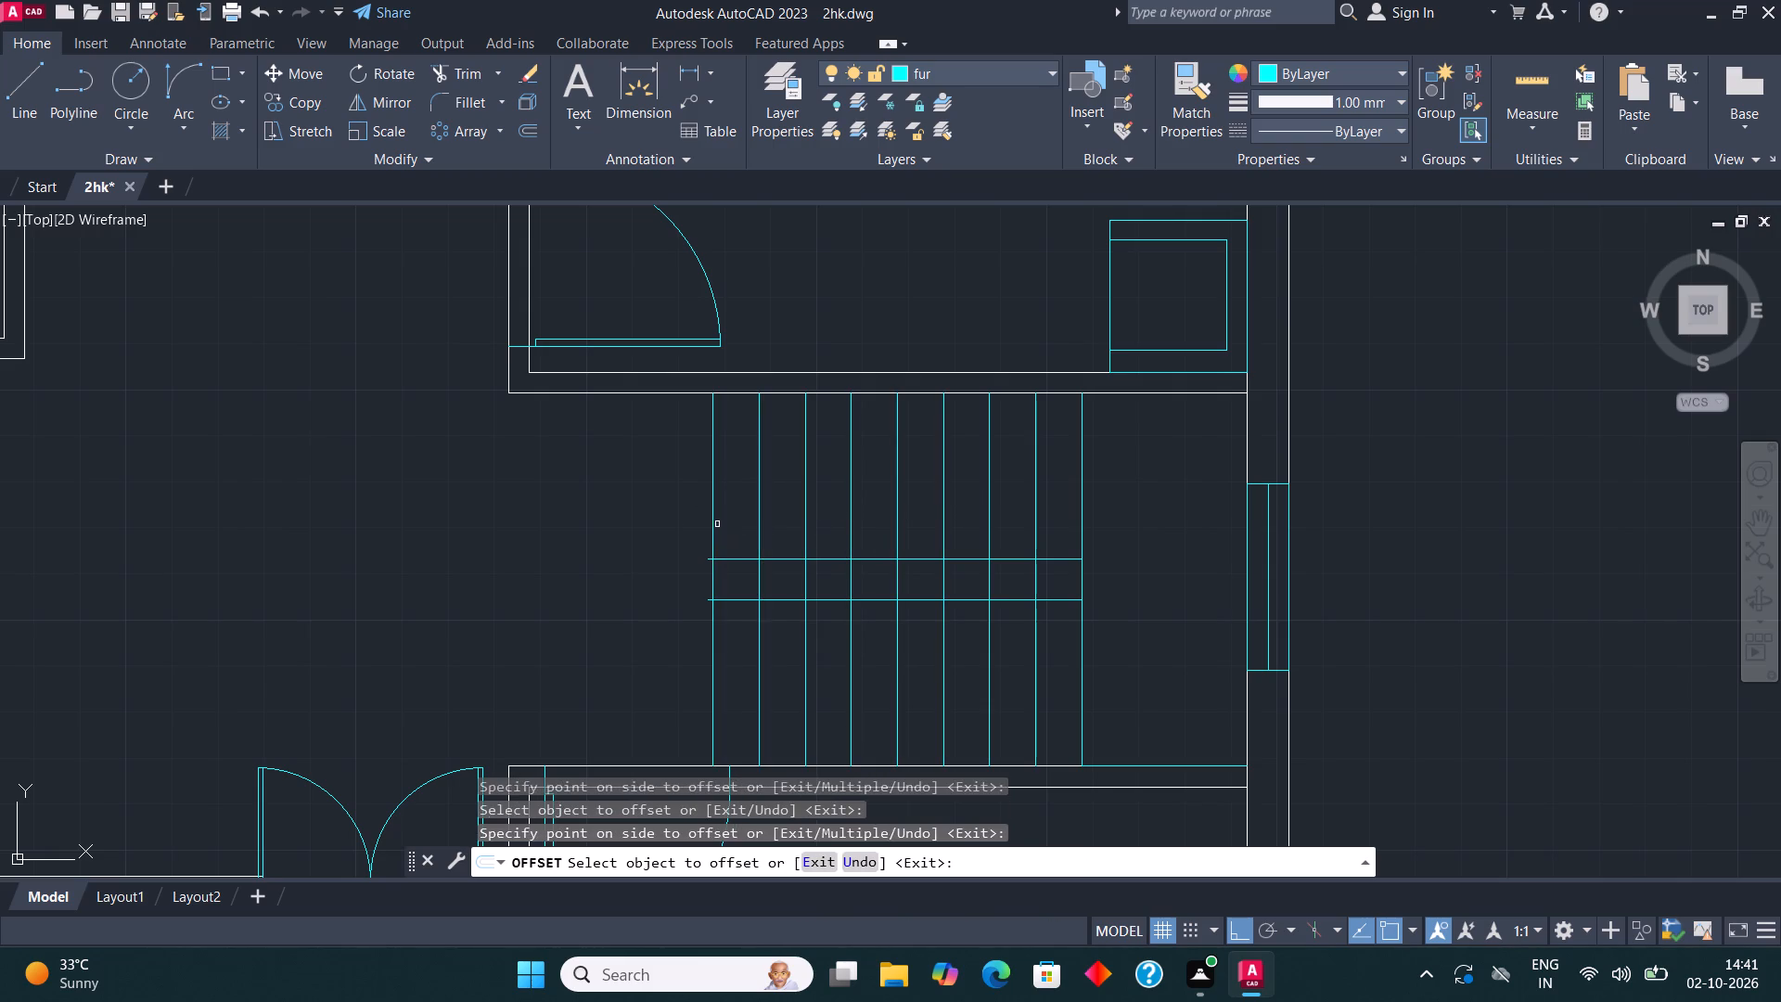
# Continue the 10" offsets with four more tread lines beyond the free ends of the two horizontal lines.
pyautogui.moveTo(774, 530); pyautogui.dragTo(958, 522, button='middle')
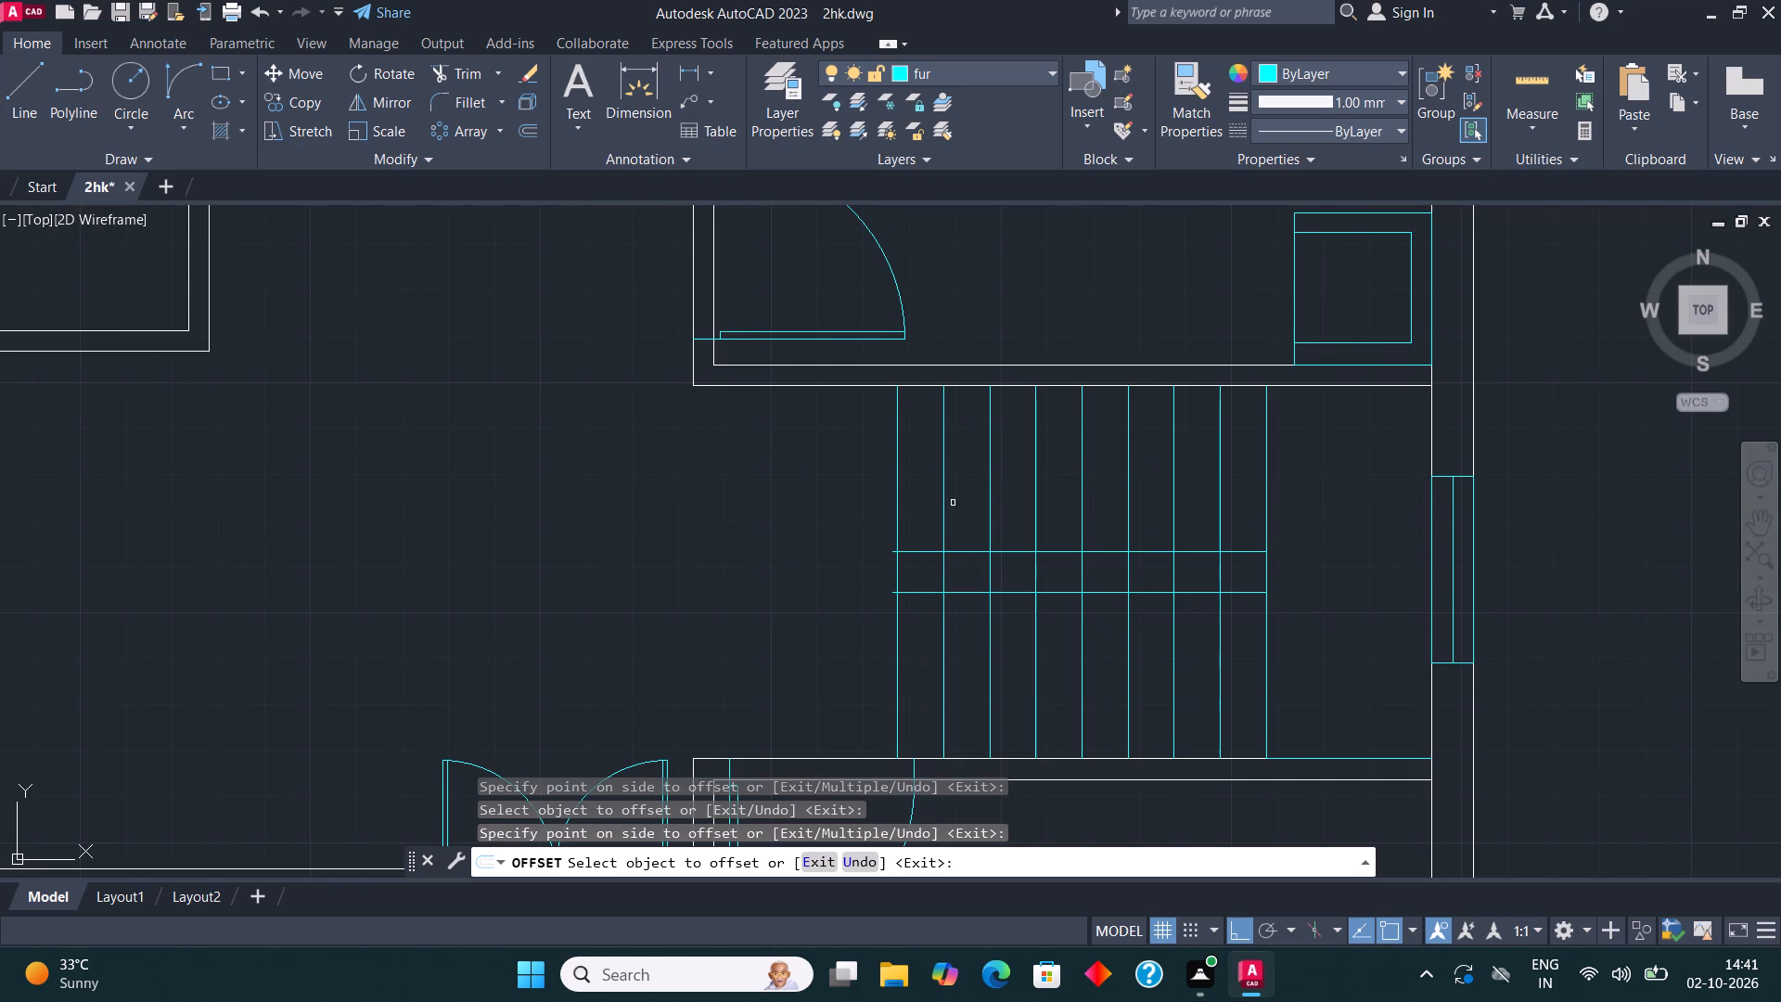
pyautogui.click(896, 495)
pyautogui.click(770, 508)
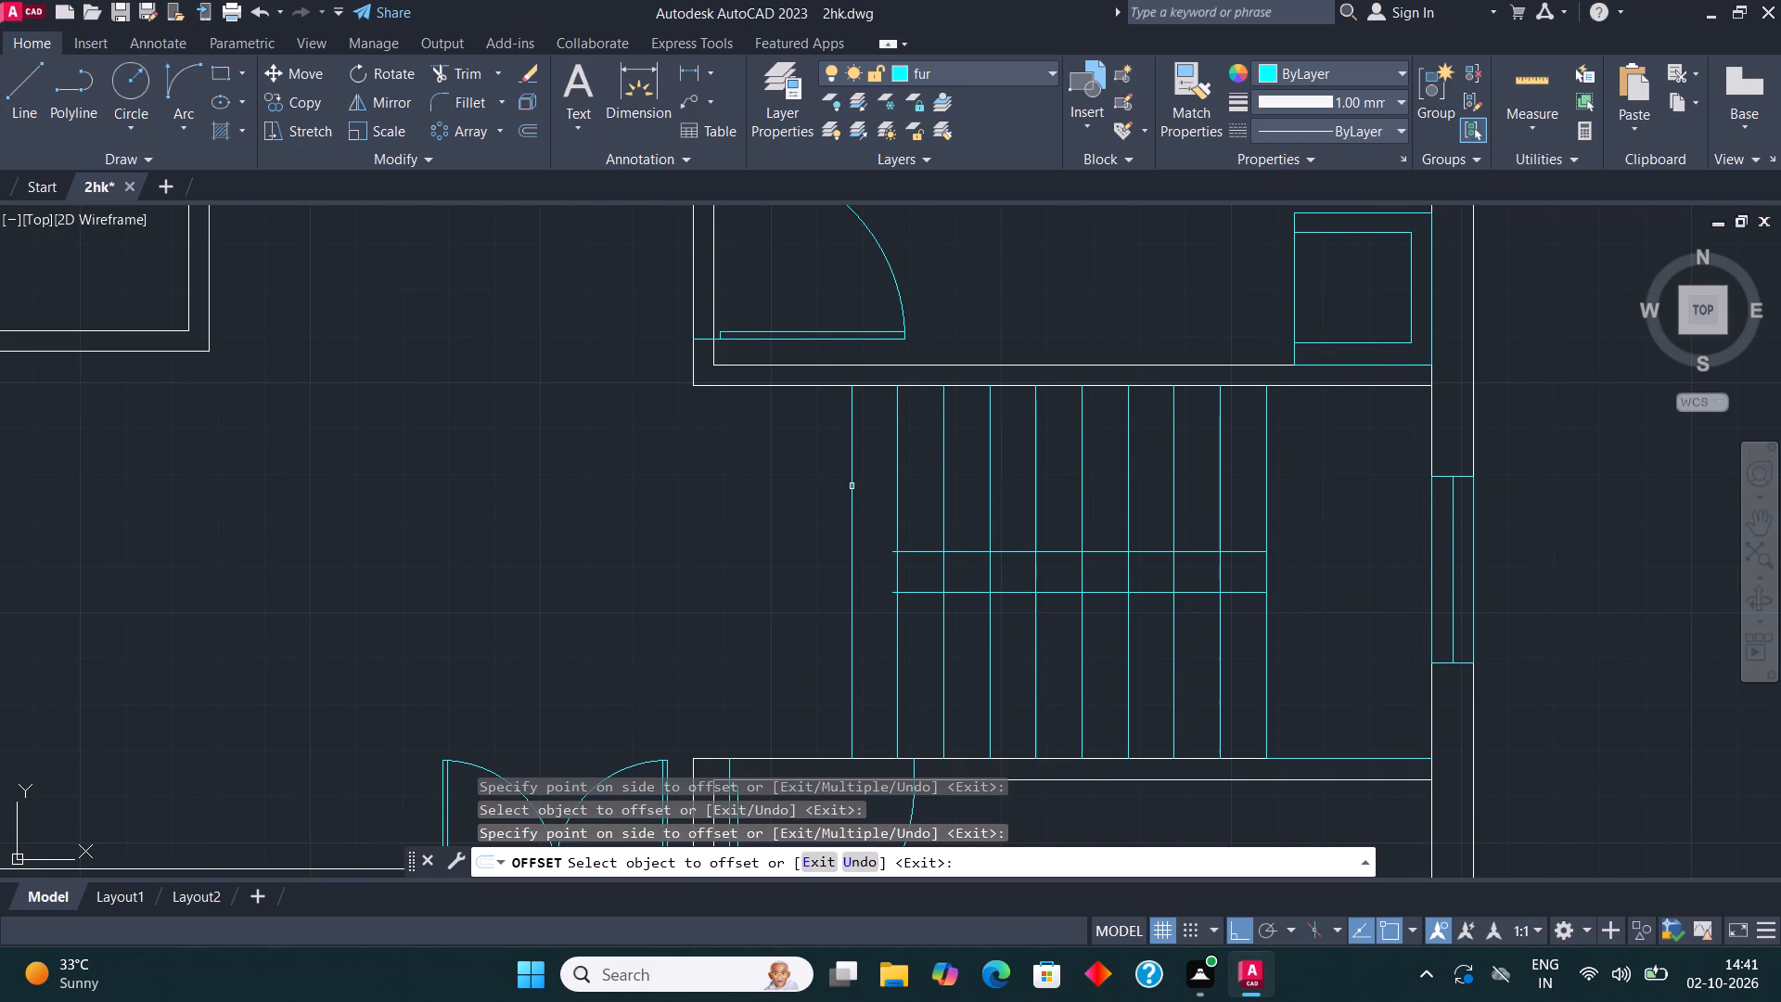
pyautogui.click(849, 484)
pyautogui.click(741, 484)
pyautogui.click(801, 500)
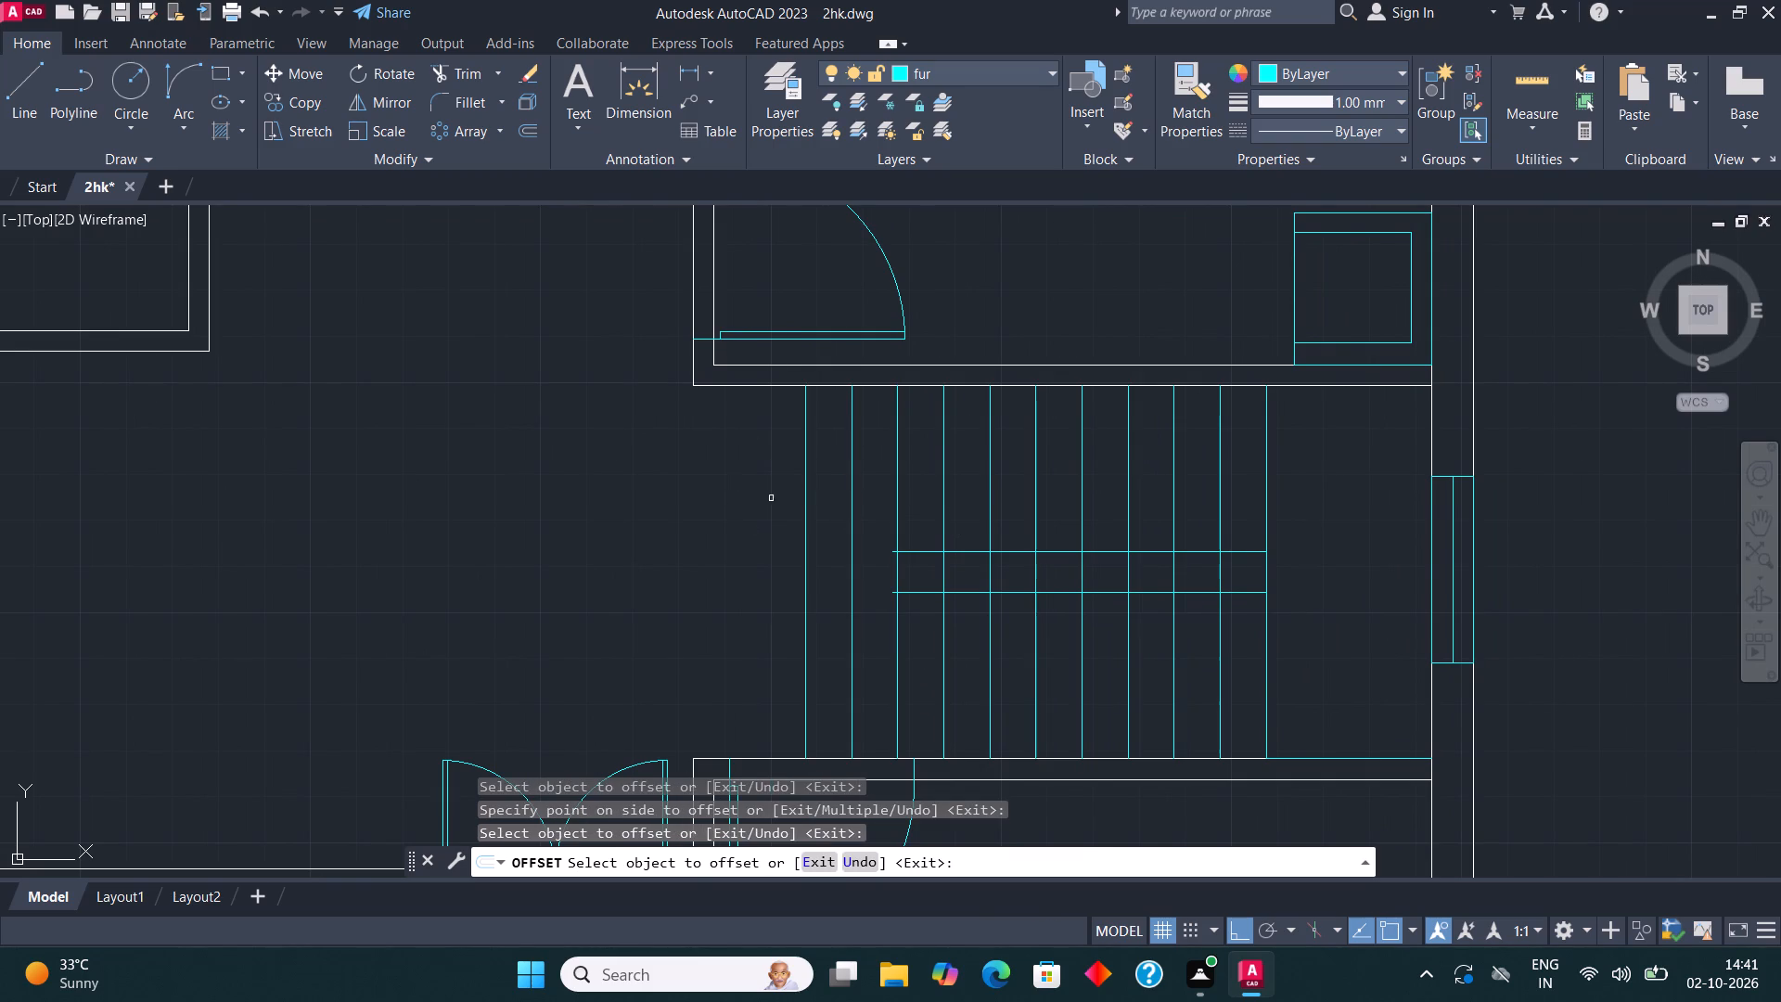
pyautogui.click(807, 510)
pyautogui.click(748, 503)
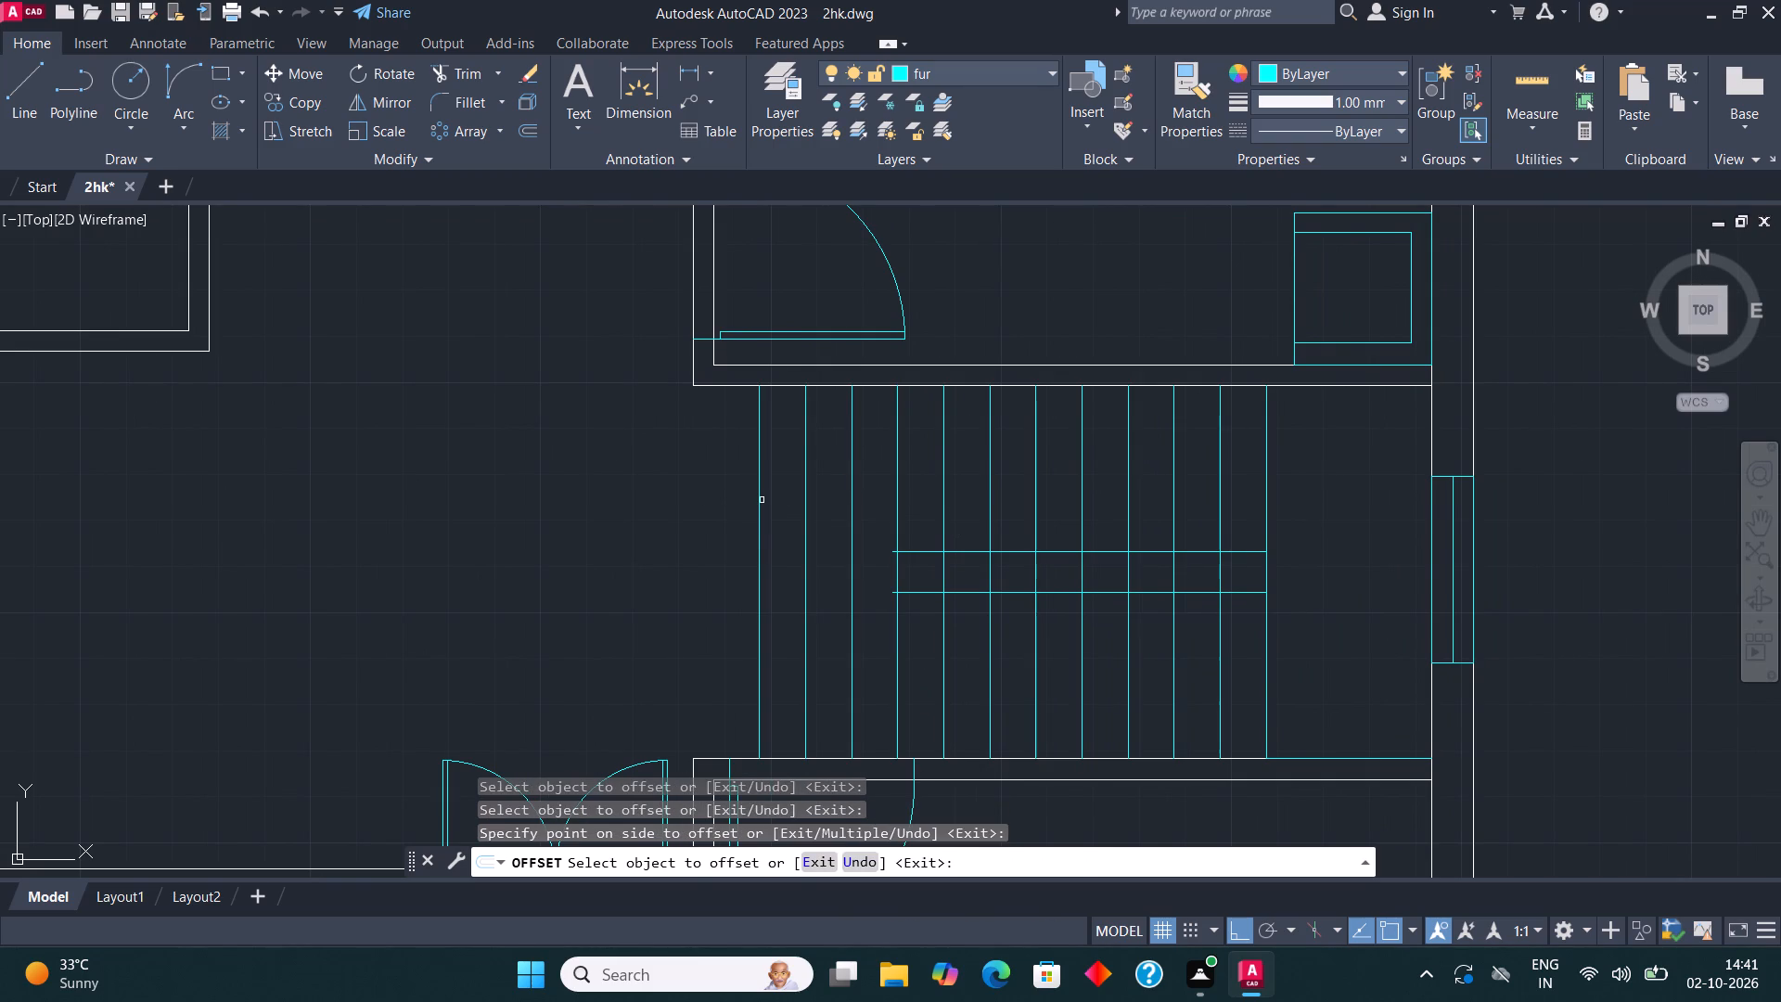
pyautogui.click(762, 500)
pyautogui.click(711, 482)
pyautogui.press('Escape')
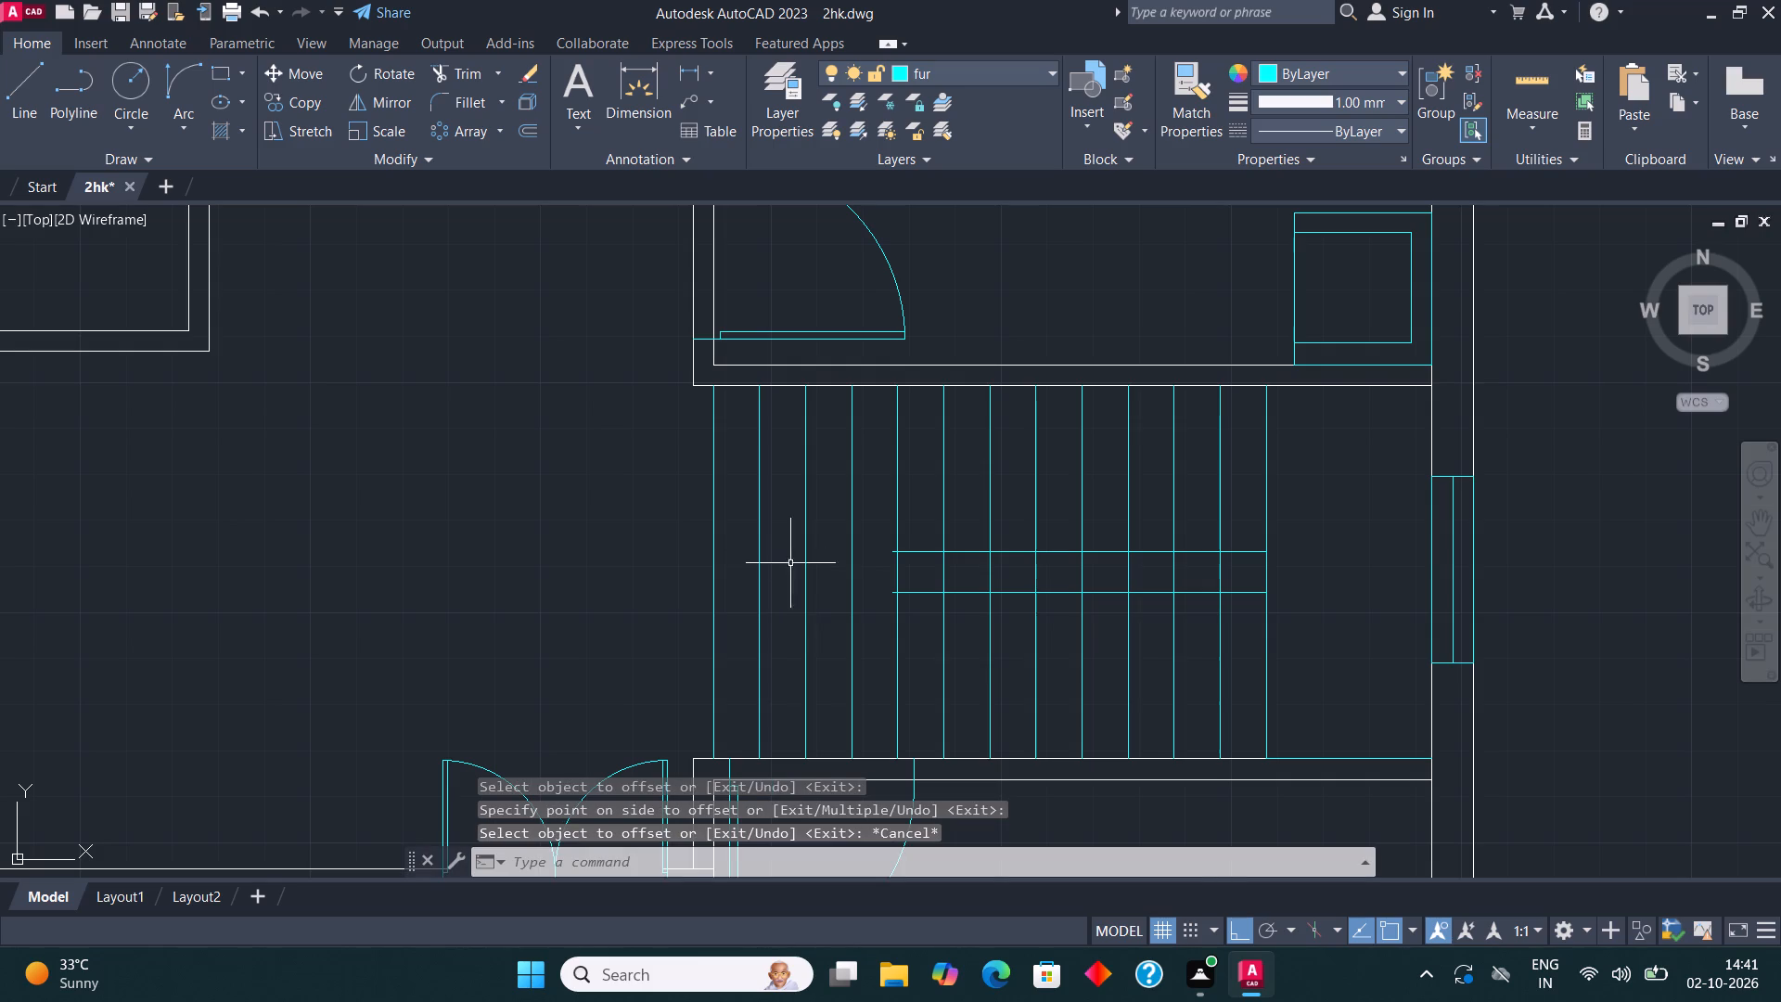
# Draw lines continuing both middle horizontal stair lines from their free ends to the outermost tread line.
pyautogui.click(45, 112)
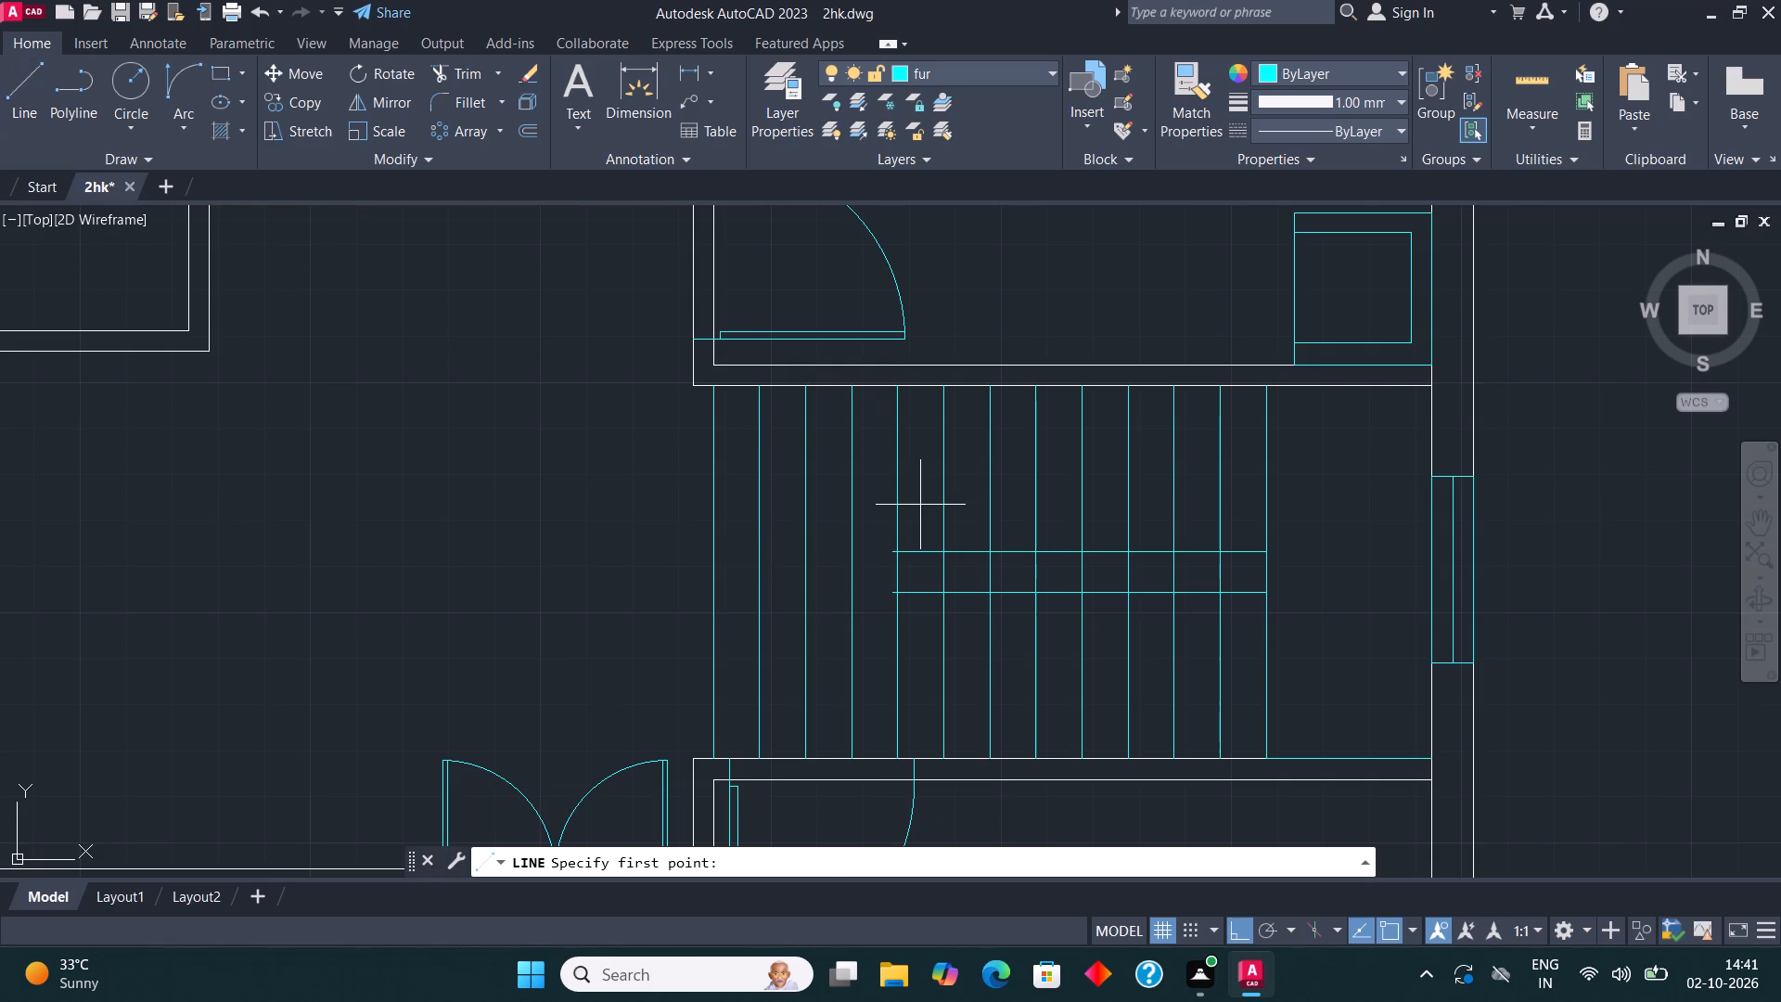
pyautogui.click(887, 597)
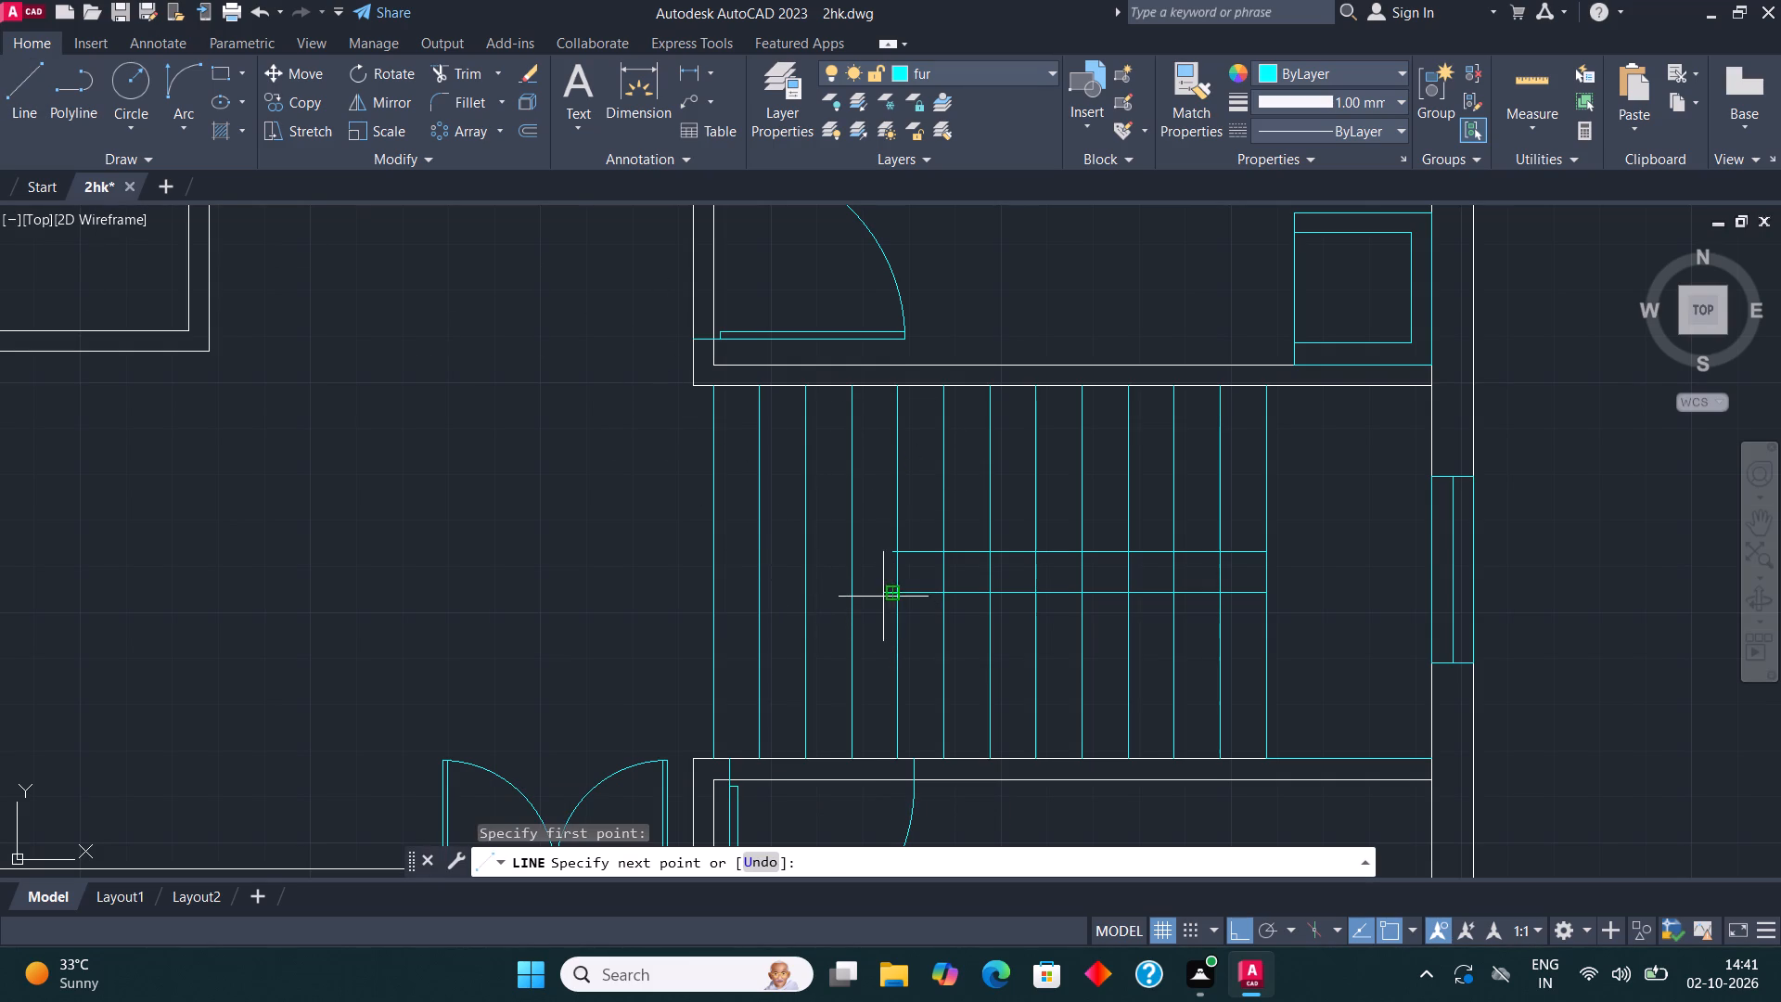
pyautogui.click(716, 593)
pyautogui.press('Escape')
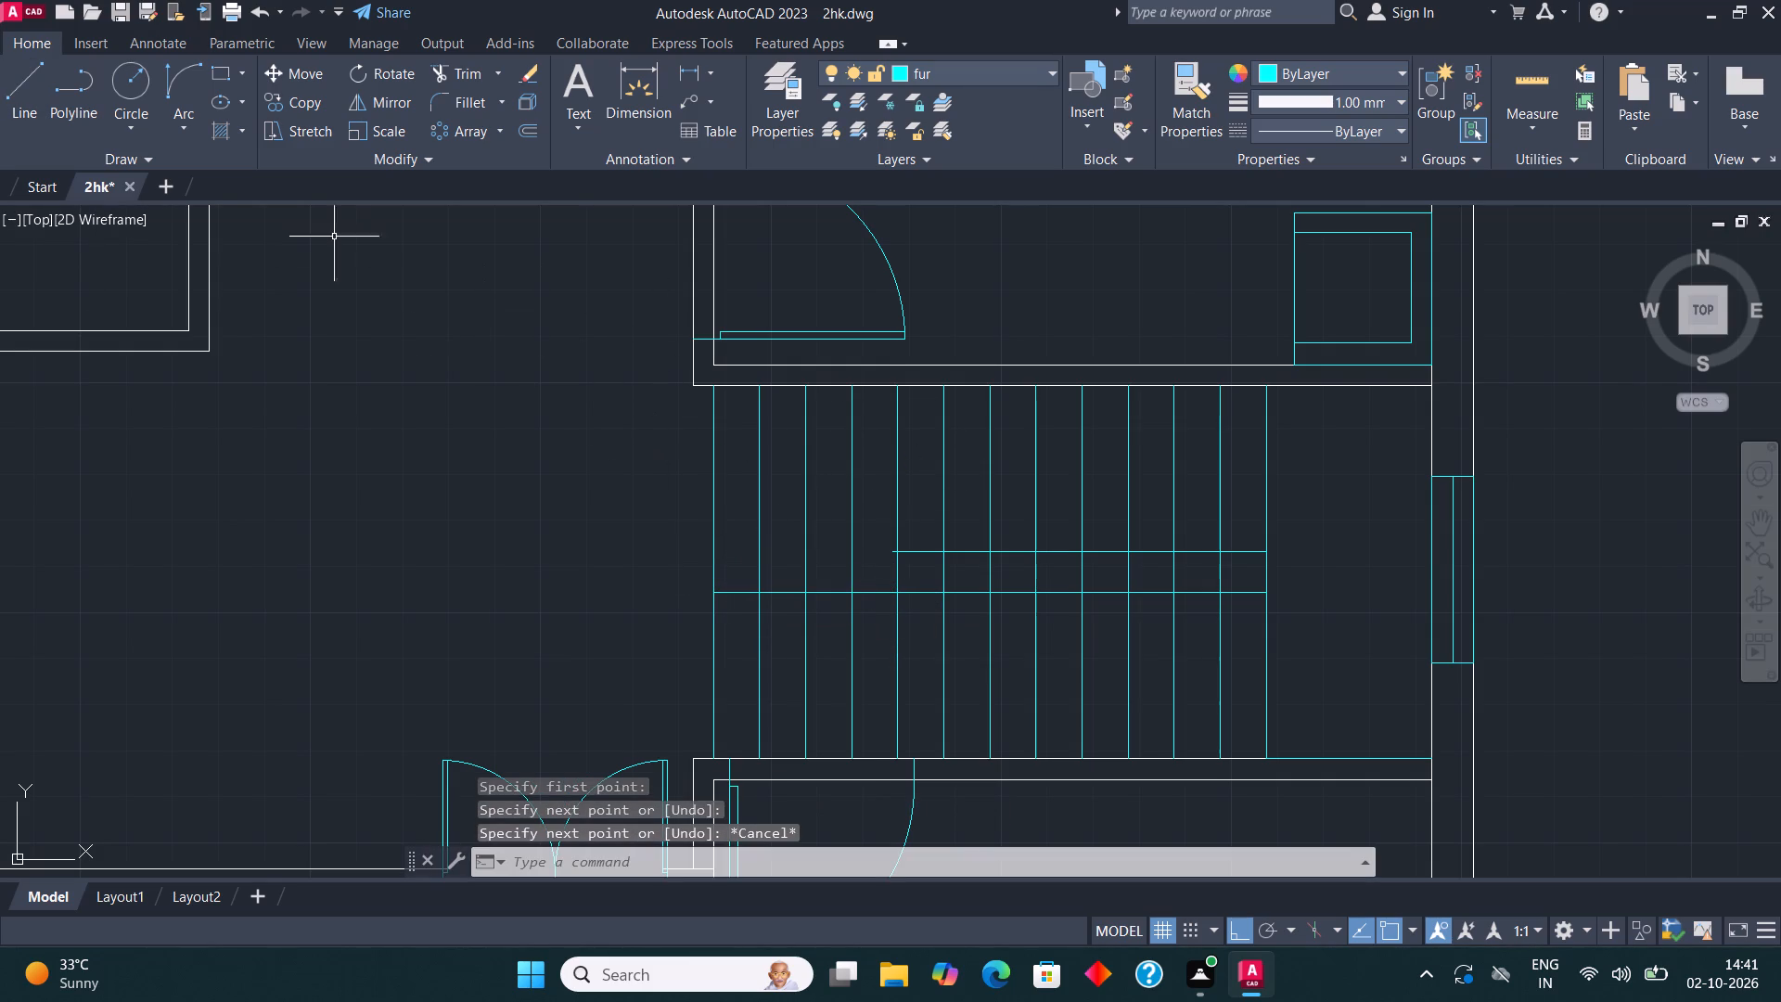
pyautogui.click(17, 85)
pyautogui.click(893, 554)
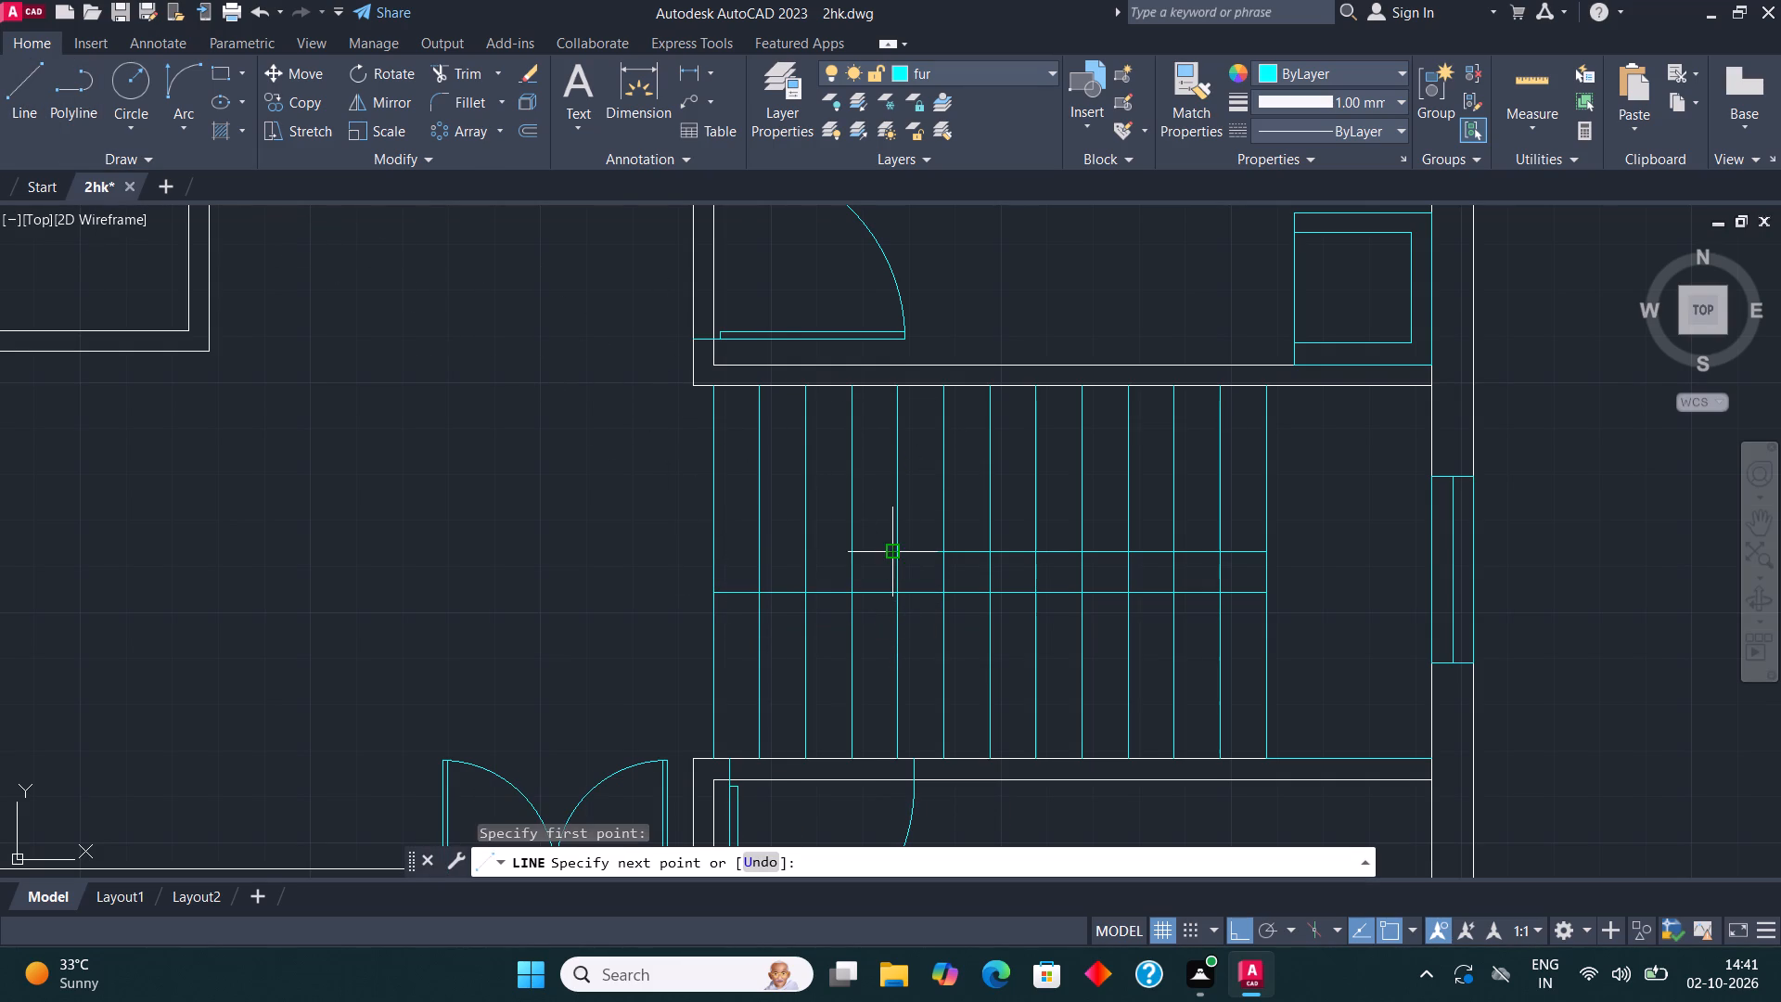
pyautogui.click(719, 547)
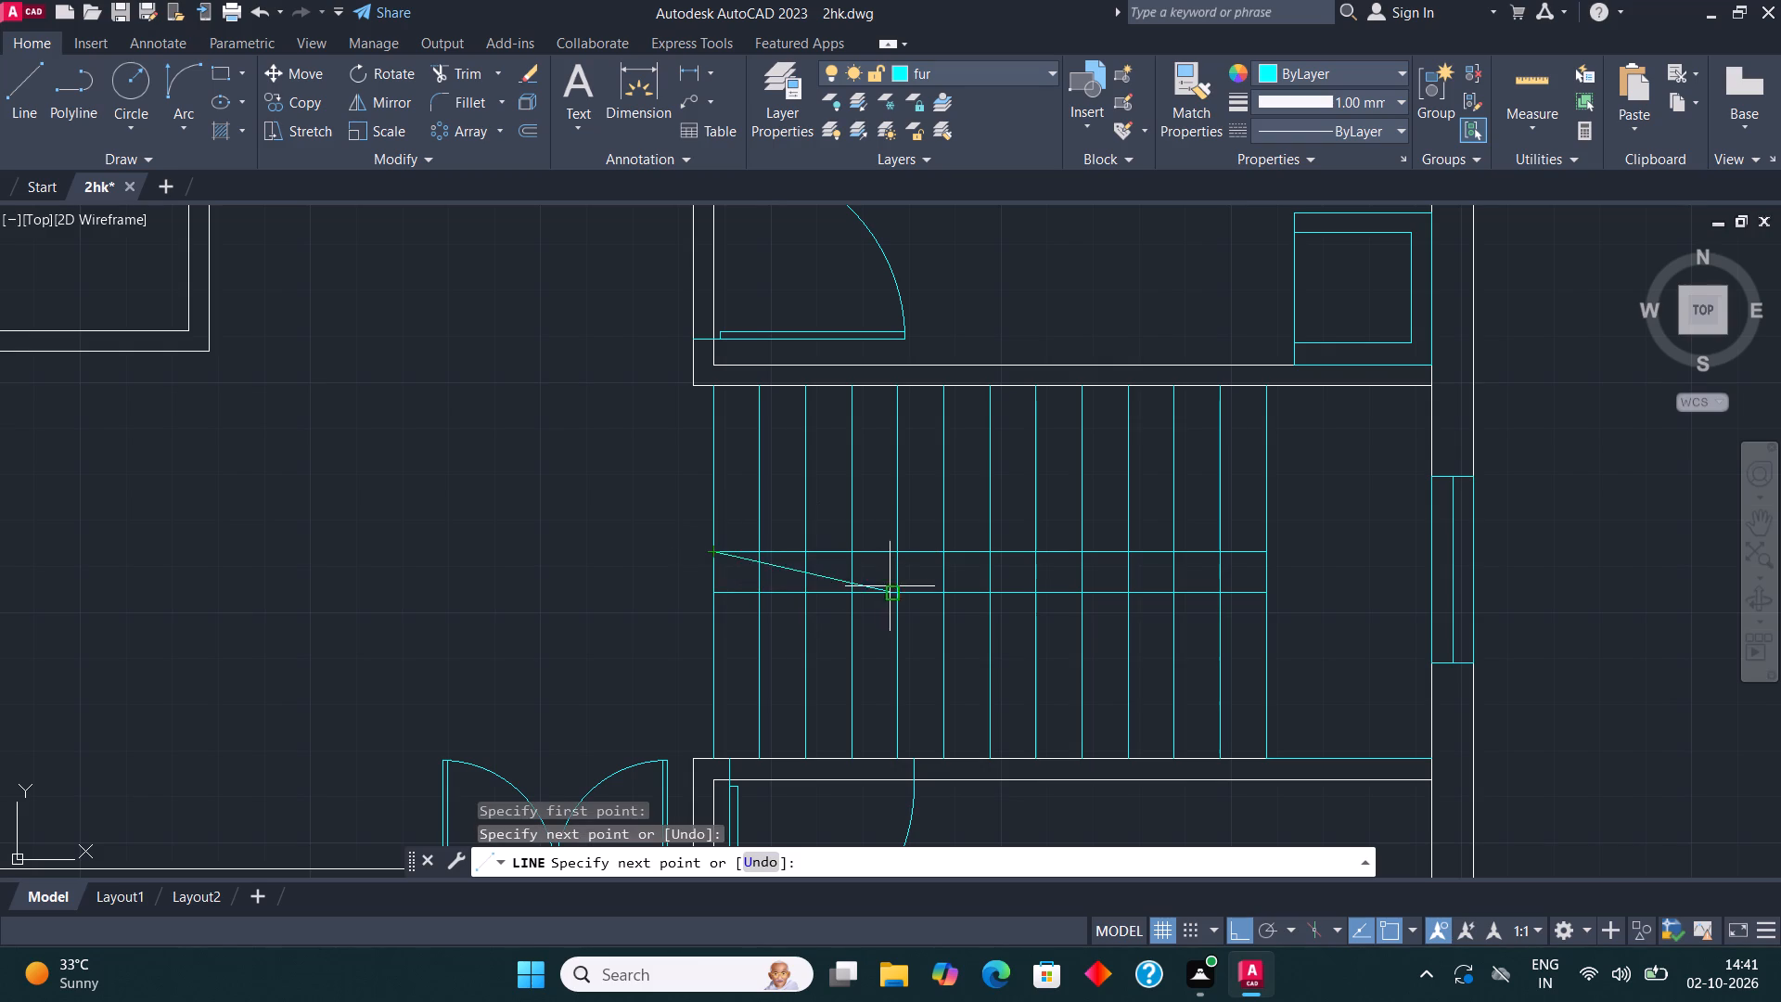
pyautogui.press('Escape')
# Trim the tread lines between the two middle horizontal lines, separating the upper and lower stair flights.
pyautogui.moveTo(1133, 713); pyautogui.dragTo(1108, 709, button='middle')
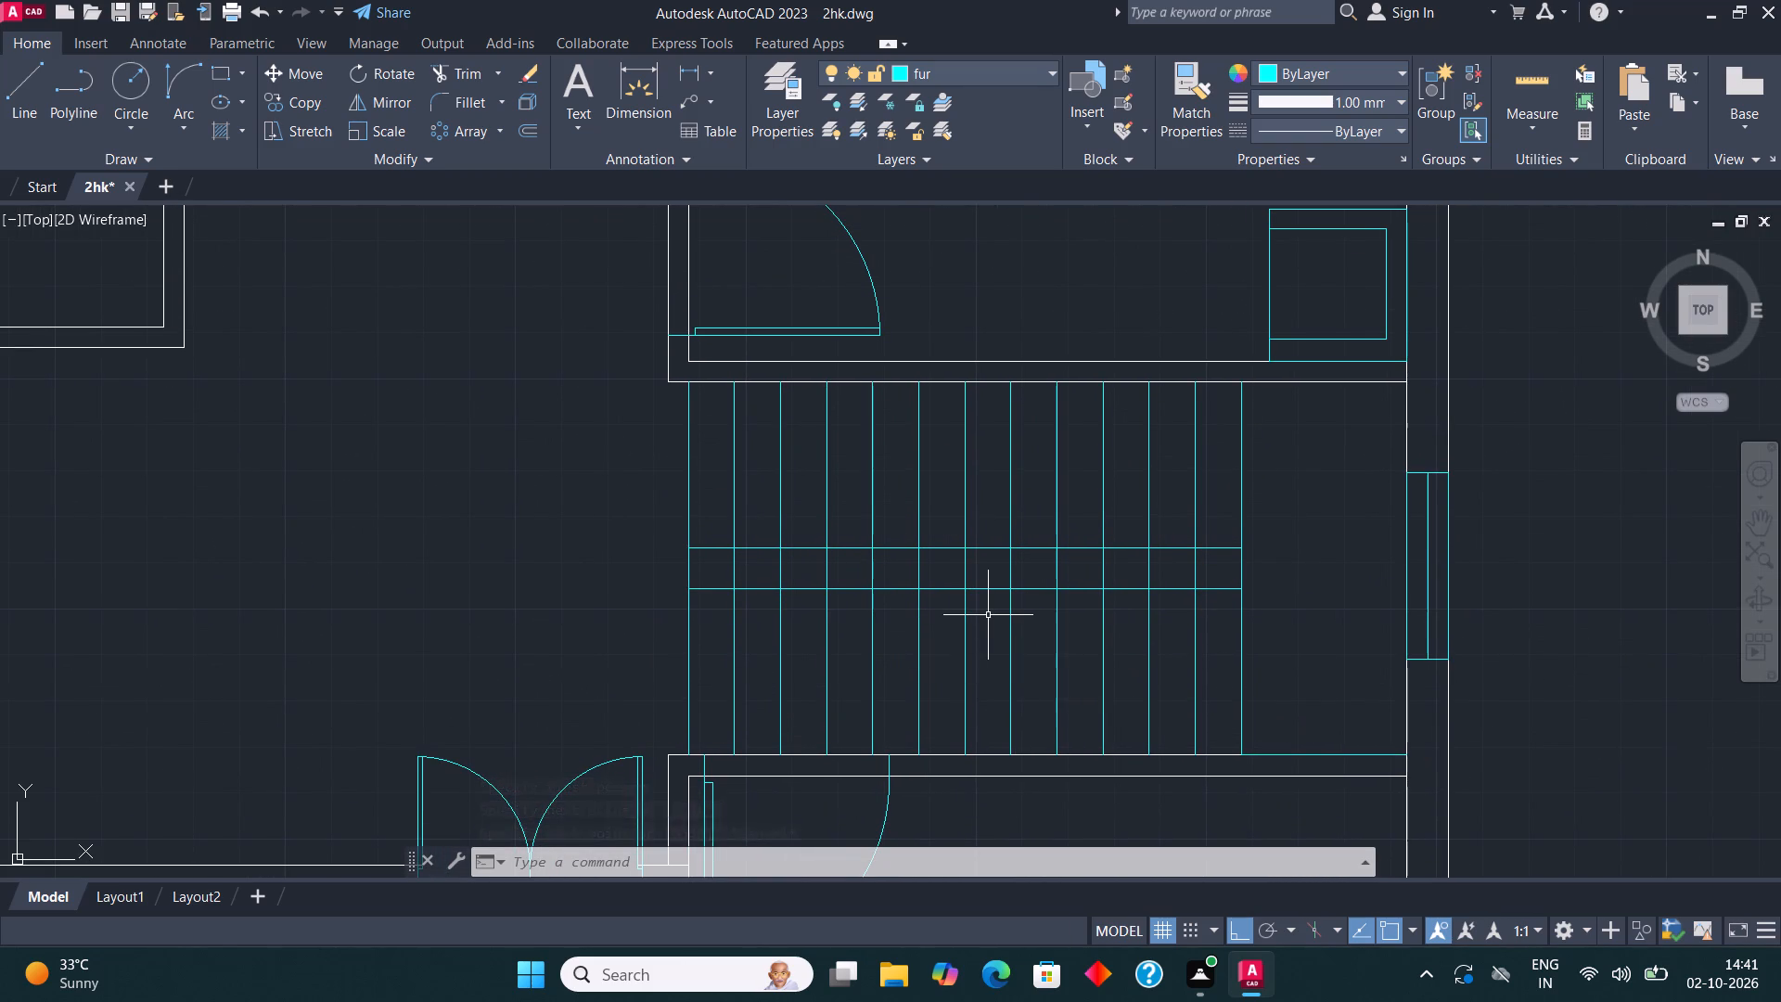
pyautogui.moveTo(987, 613); pyautogui.dragTo(956, 605, button='middle')
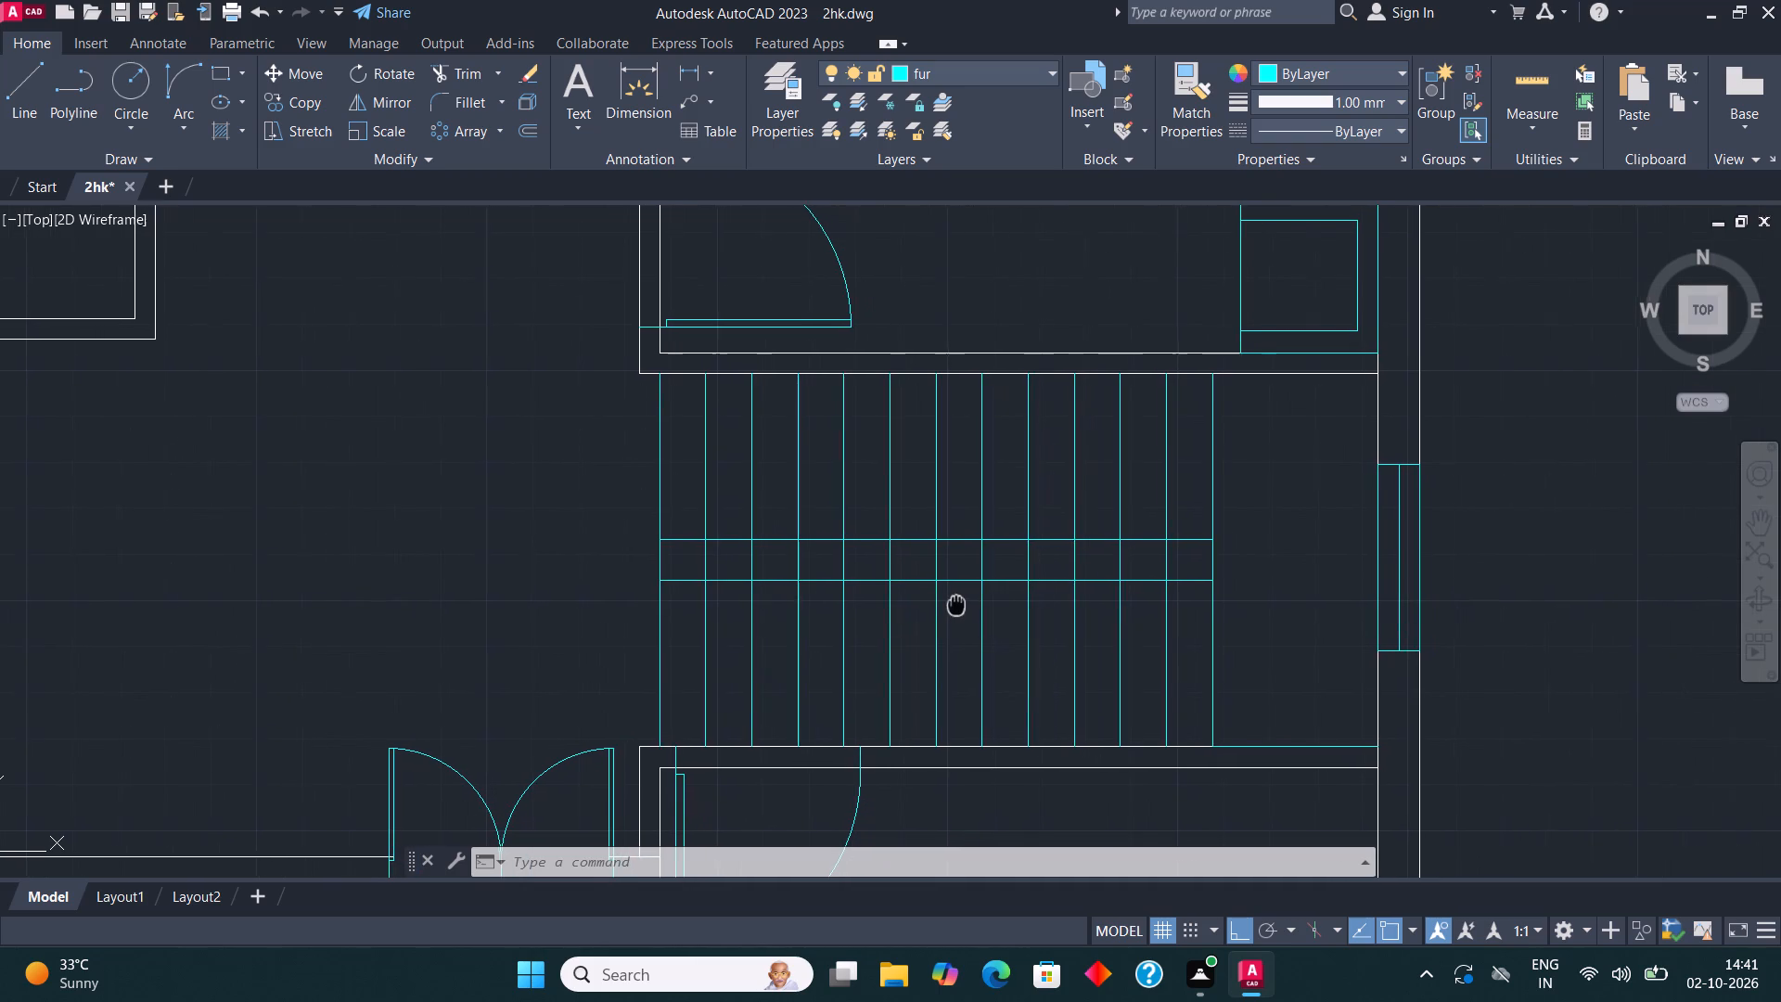
pyautogui.moveTo(956, 605); pyautogui.dragTo(952, 605, button='middle')
pyautogui.moveTo(936, 596); pyautogui.dragTo(891, 617, button='middle')
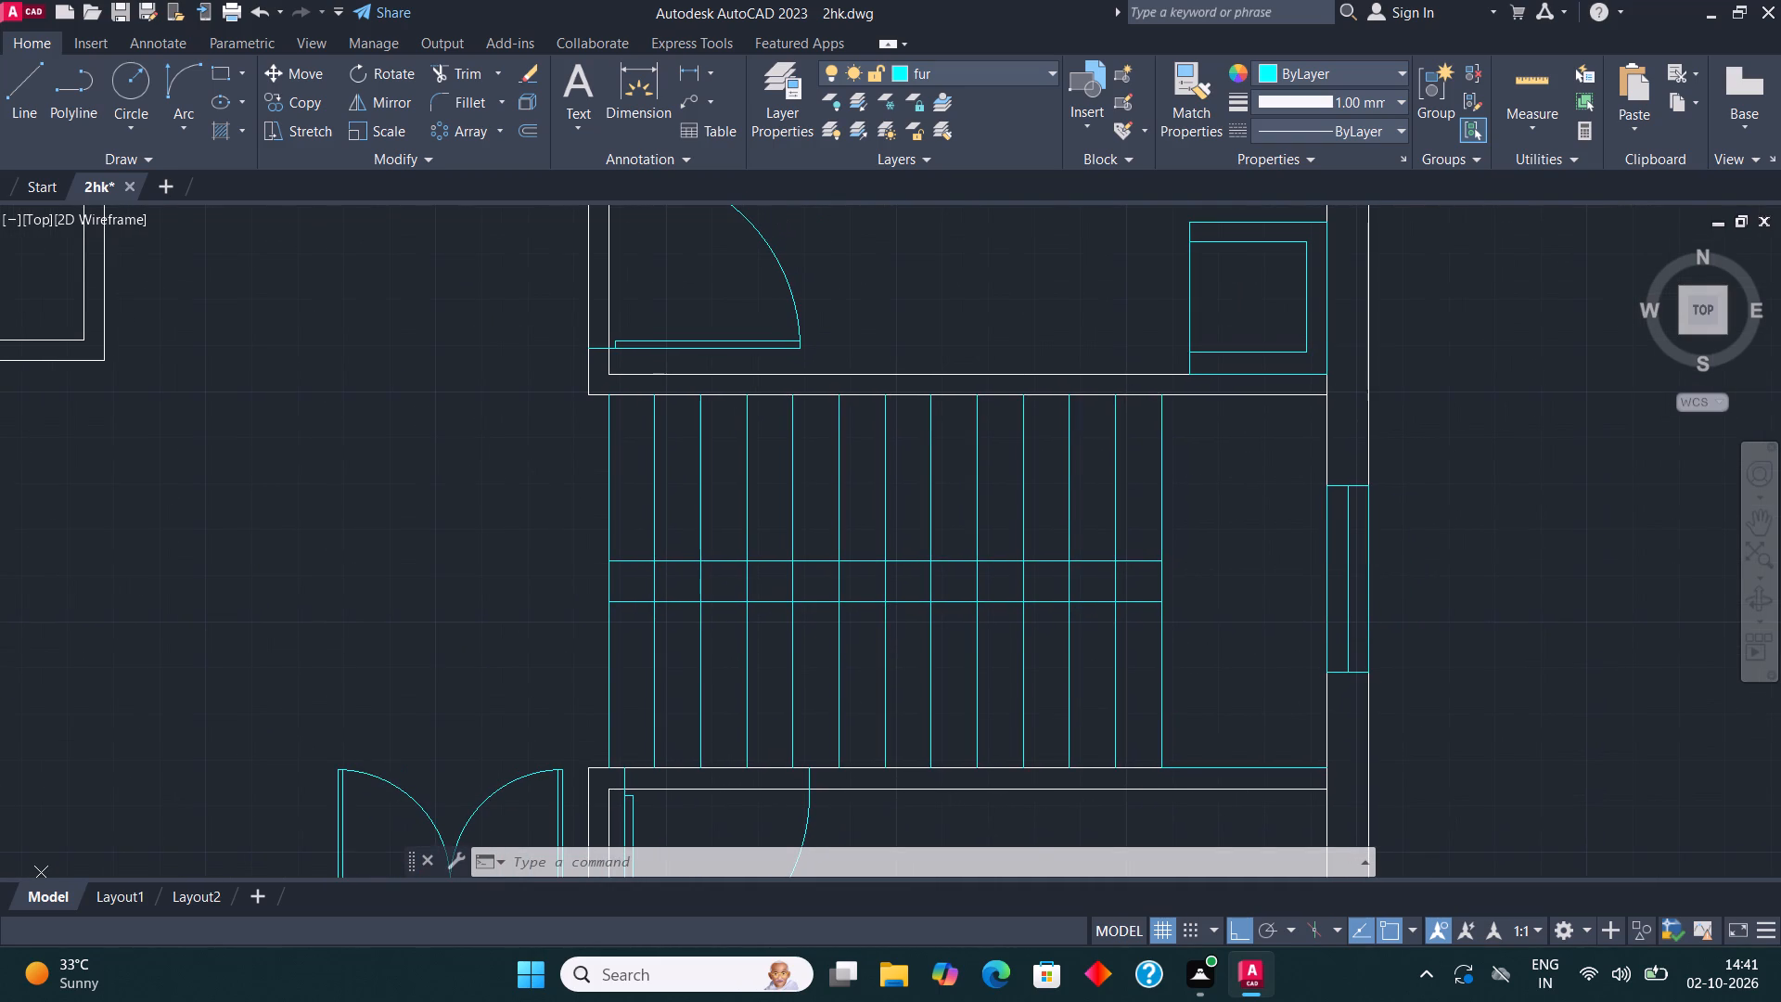
pyautogui.click(468, 69)
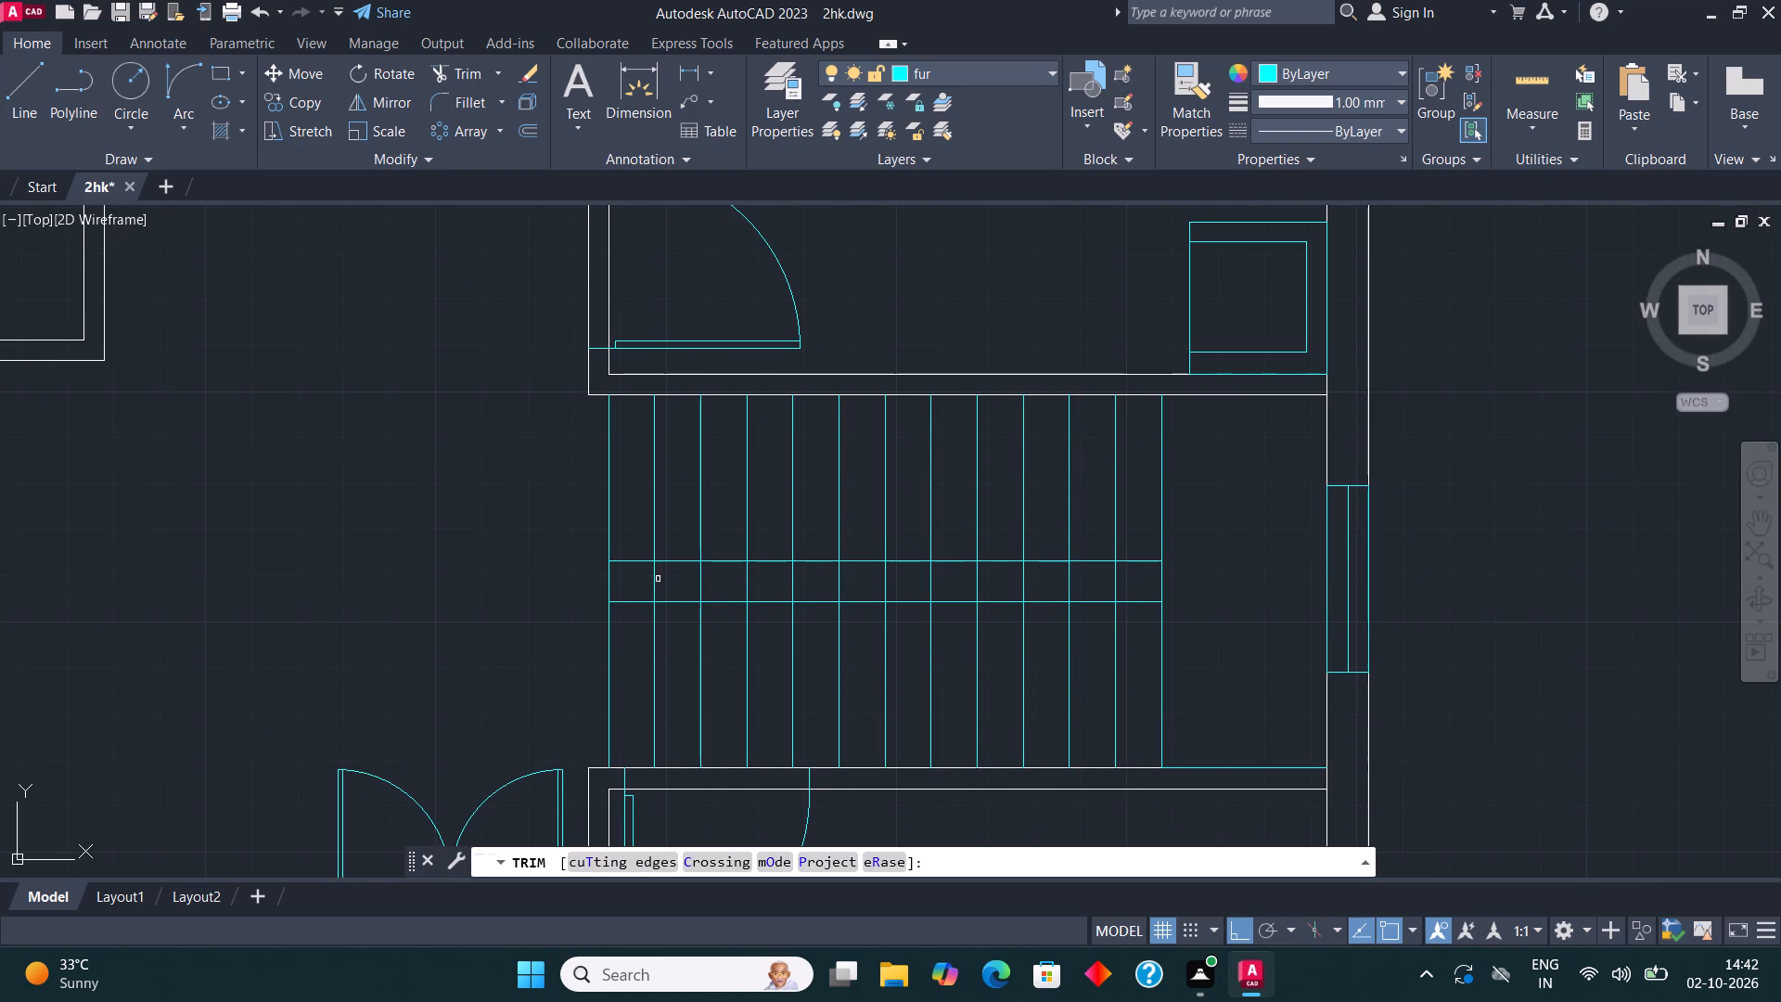
pyautogui.click(605, 590)
pyautogui.moveTo(623, 584); pyautogui.dragTo(964, 582)
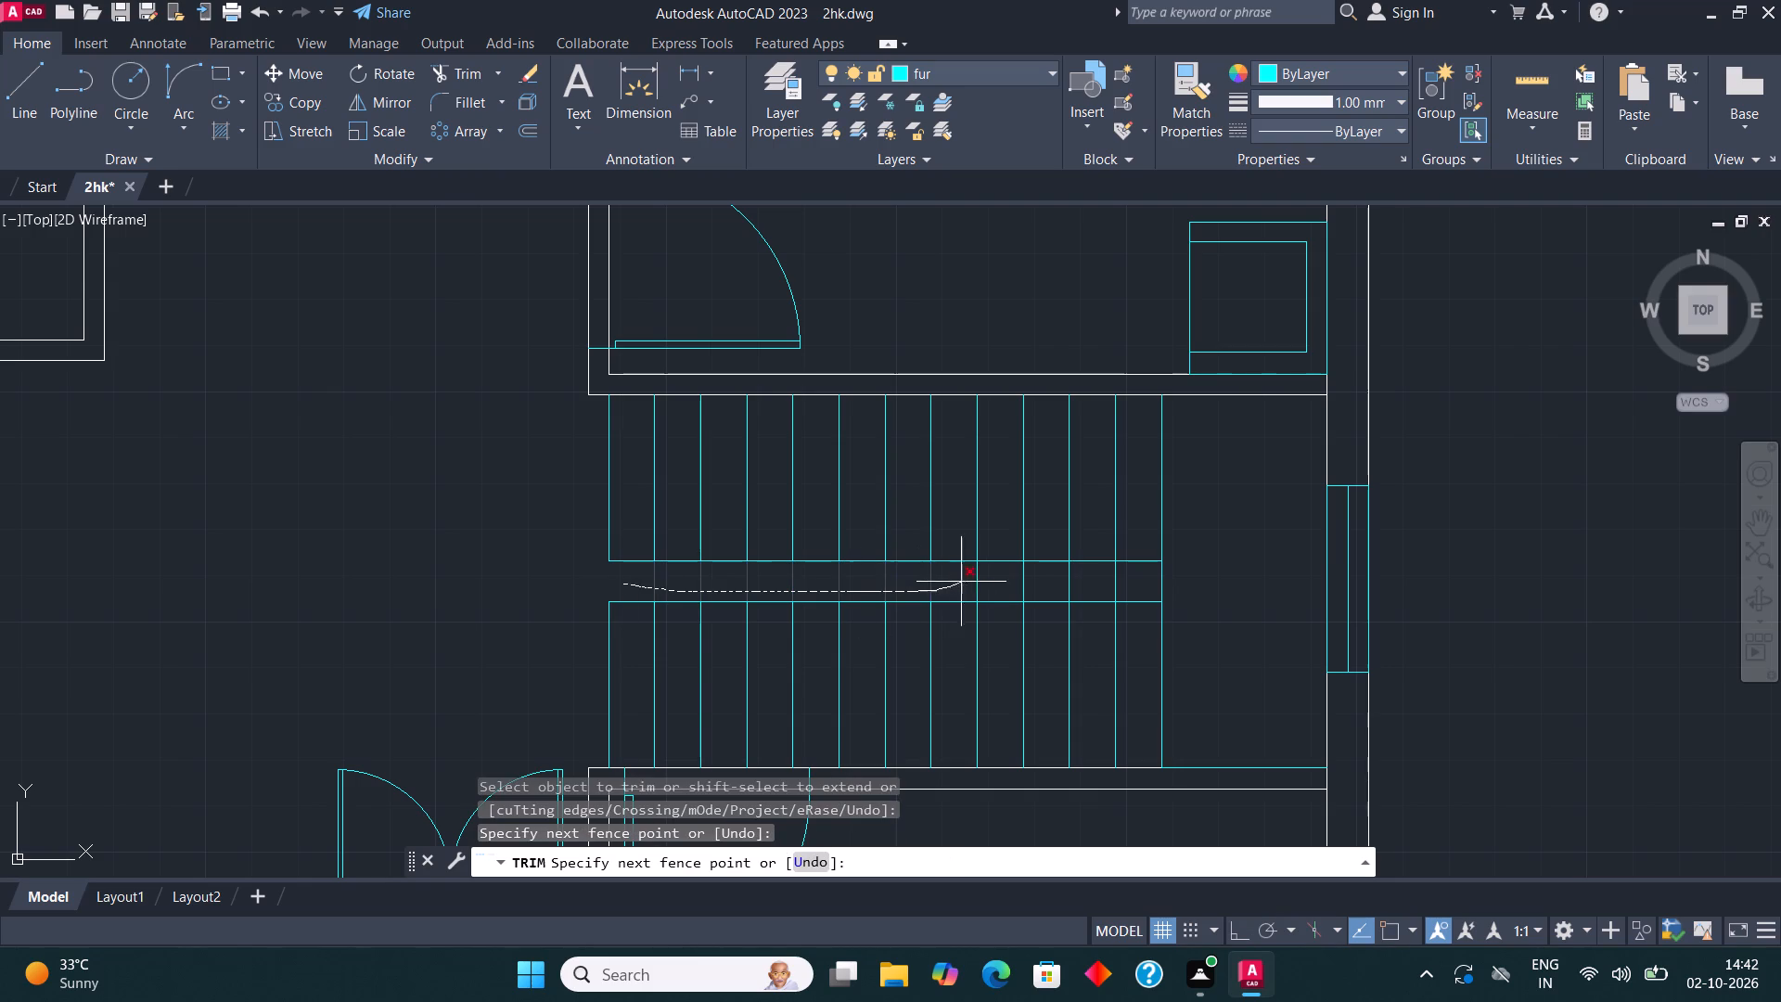
pyautogui.moveTo(964, 582); pyautogui.dragTo(1134, 587)
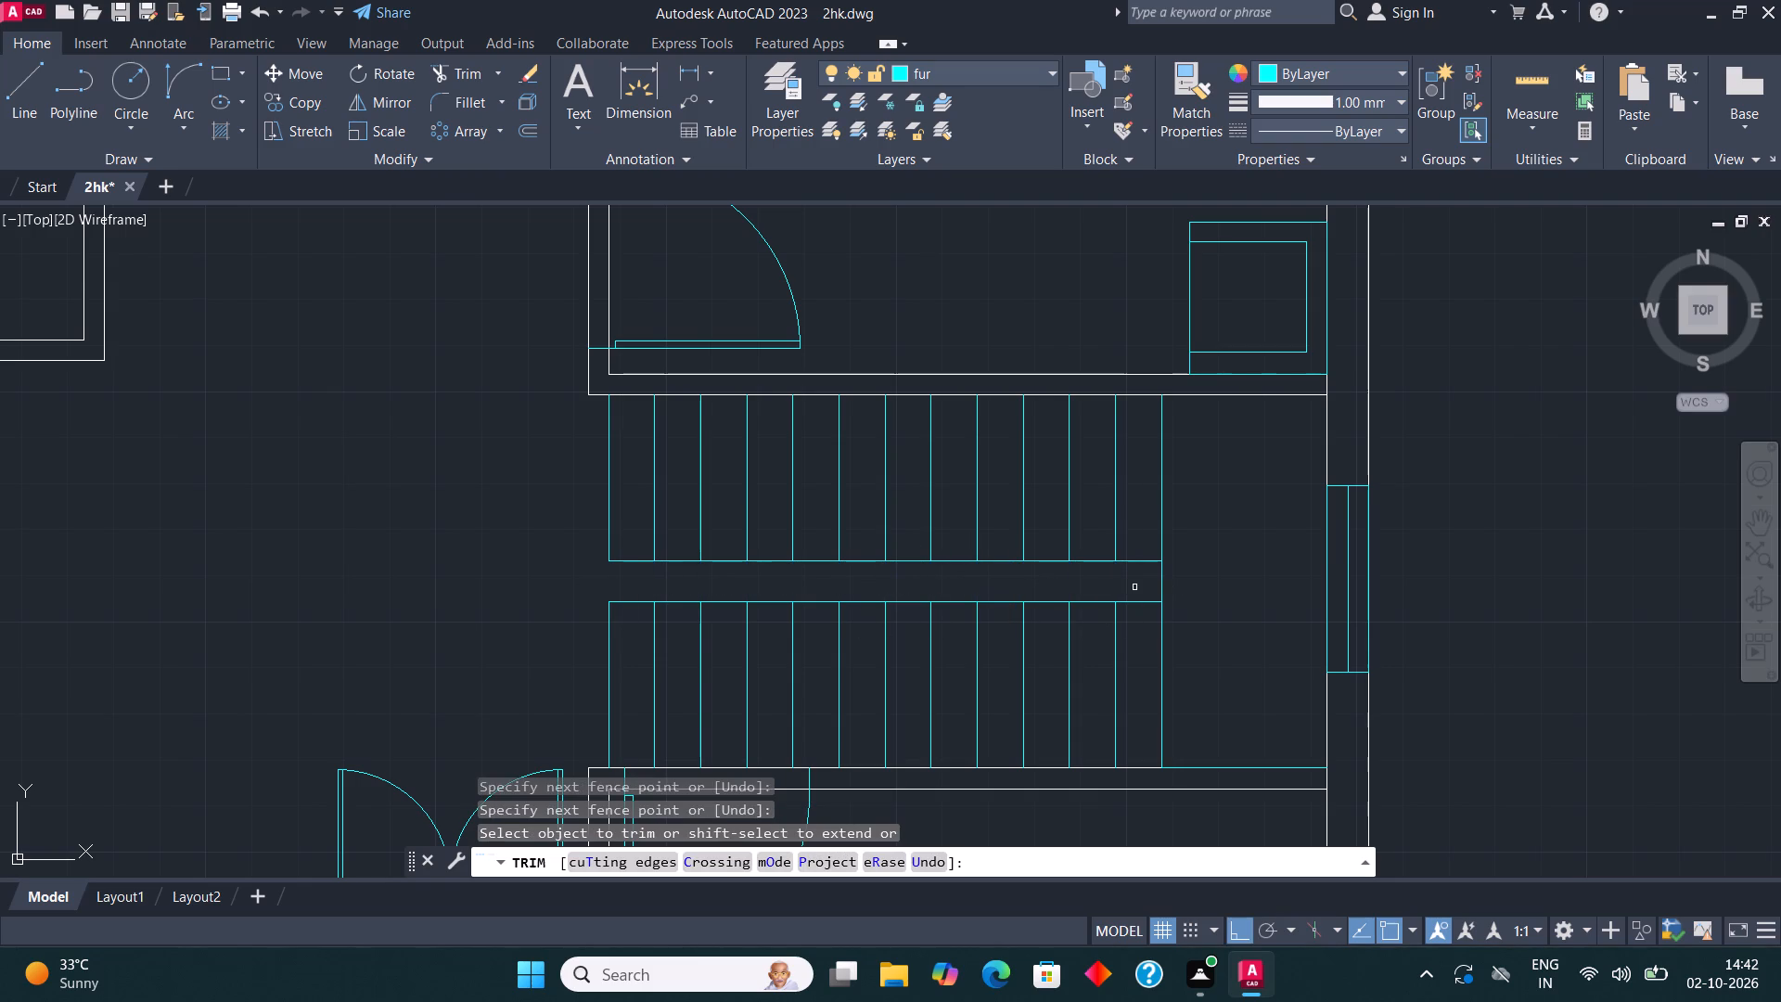
pyautogui.press('Escape')
# Trim away the seven tread lines of the lower flight farthest from the landing, keeping the ones nearest it.
pyautogui.moveTo(1098, 576); pyautogui.dragTo(1062, 559, button='middle')
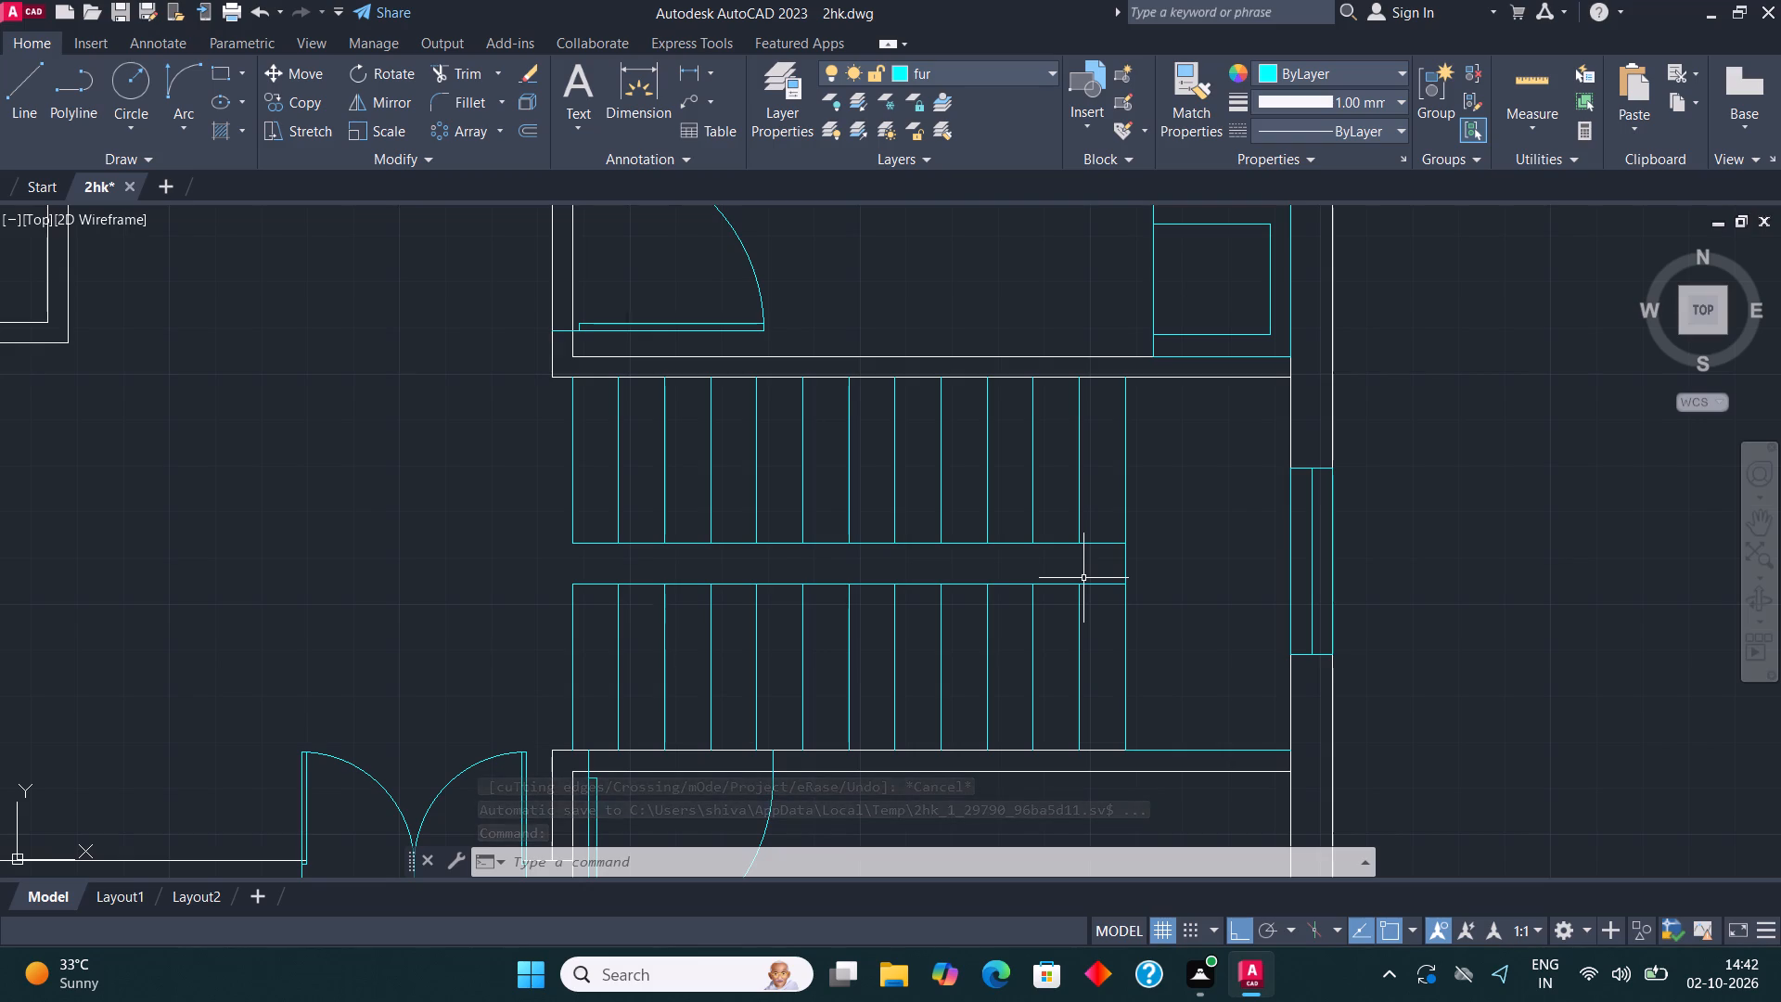
pyautogui.moveTo(1061, 595); pyautogui.dragTo(1096, 618, button='middle')
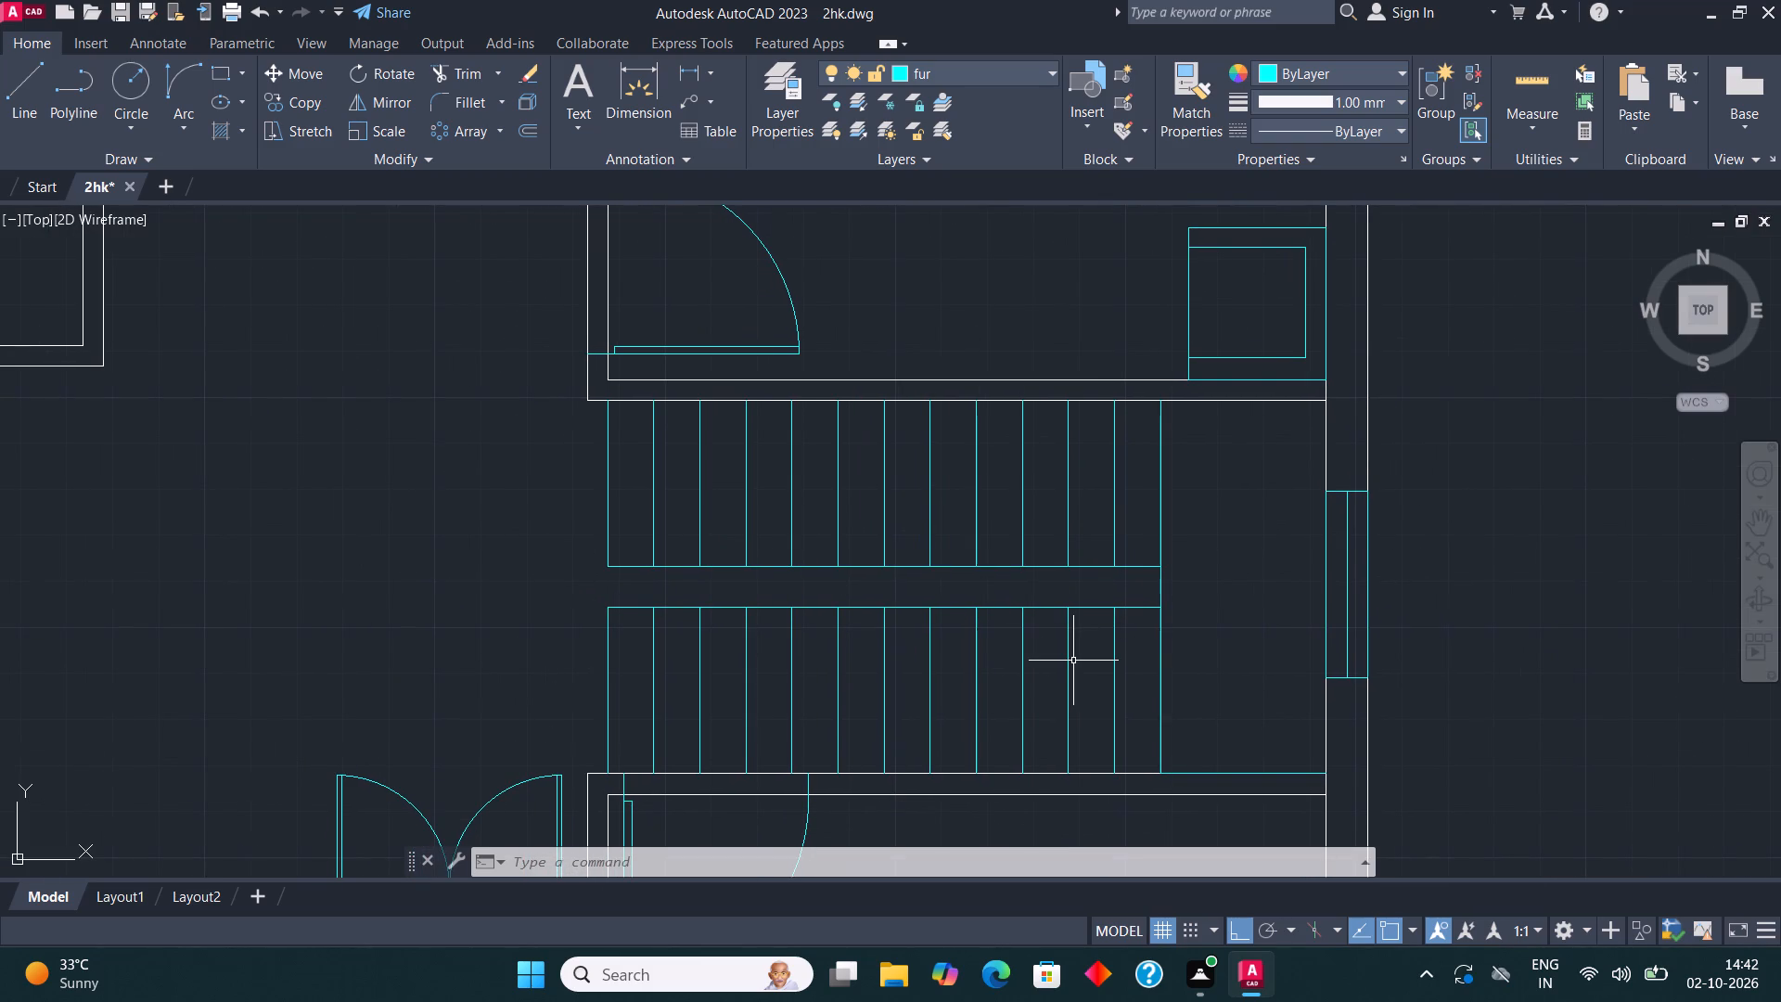
pyautogui.moveTo(926, 617); pyautogui.dragTo(970, 647, button='middle')
pyautogui.scroll(1, 970, 647)
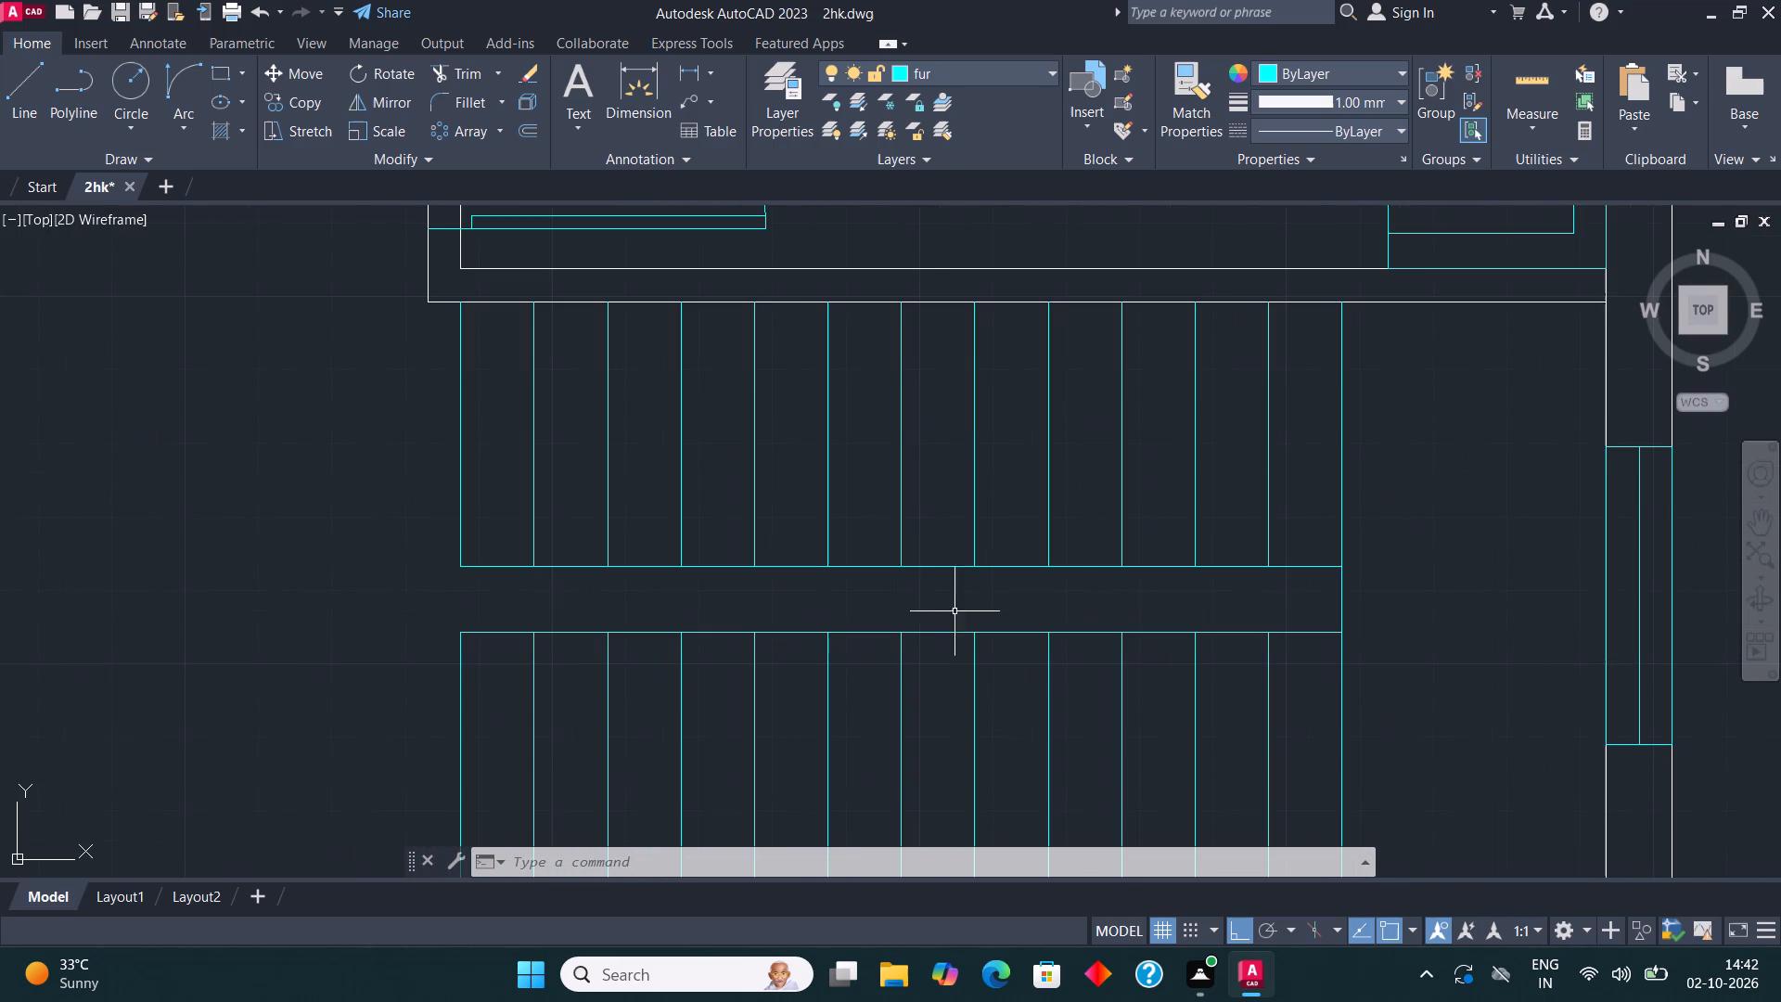
pyautogui.click(934, 564)
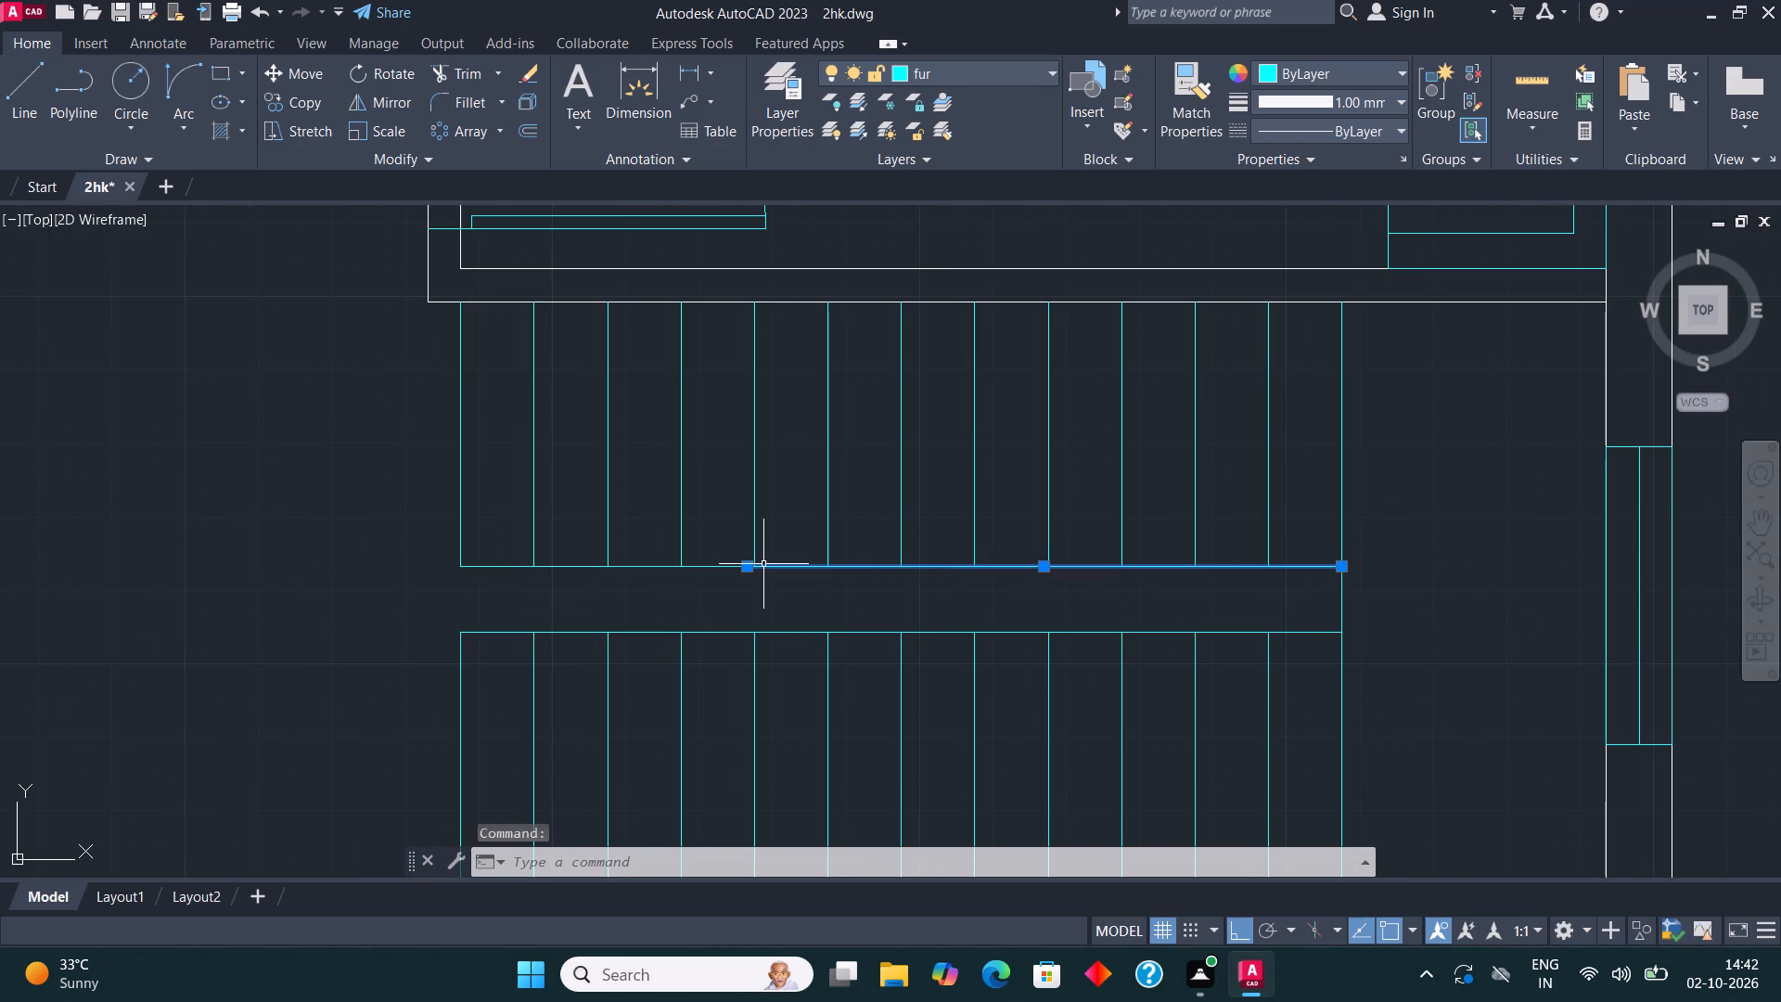
pyautogui.press('Escape')
pyautogui.moveTo(977, 519); pyautogui.dragTo(996, 443, button='middle')
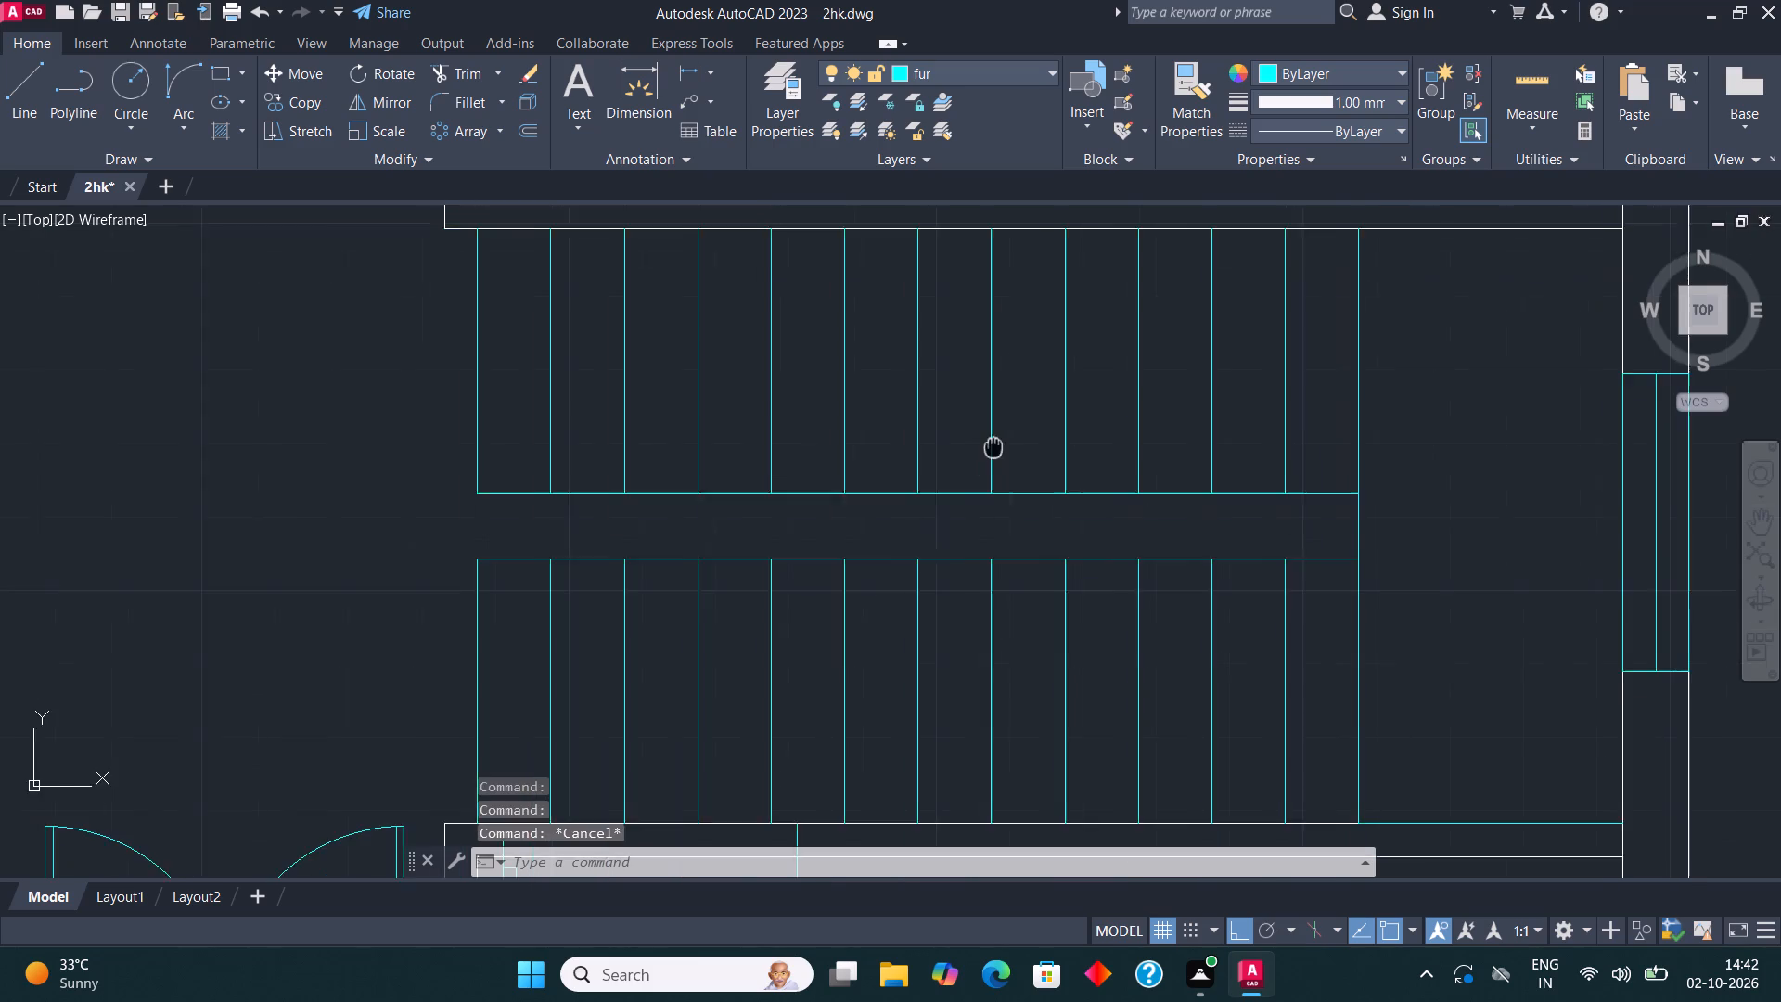
pyautogui.moveTo(996, 443); pyautogui.dragTo(985, 431, button='middle')
pyautogui.click(465, 73)
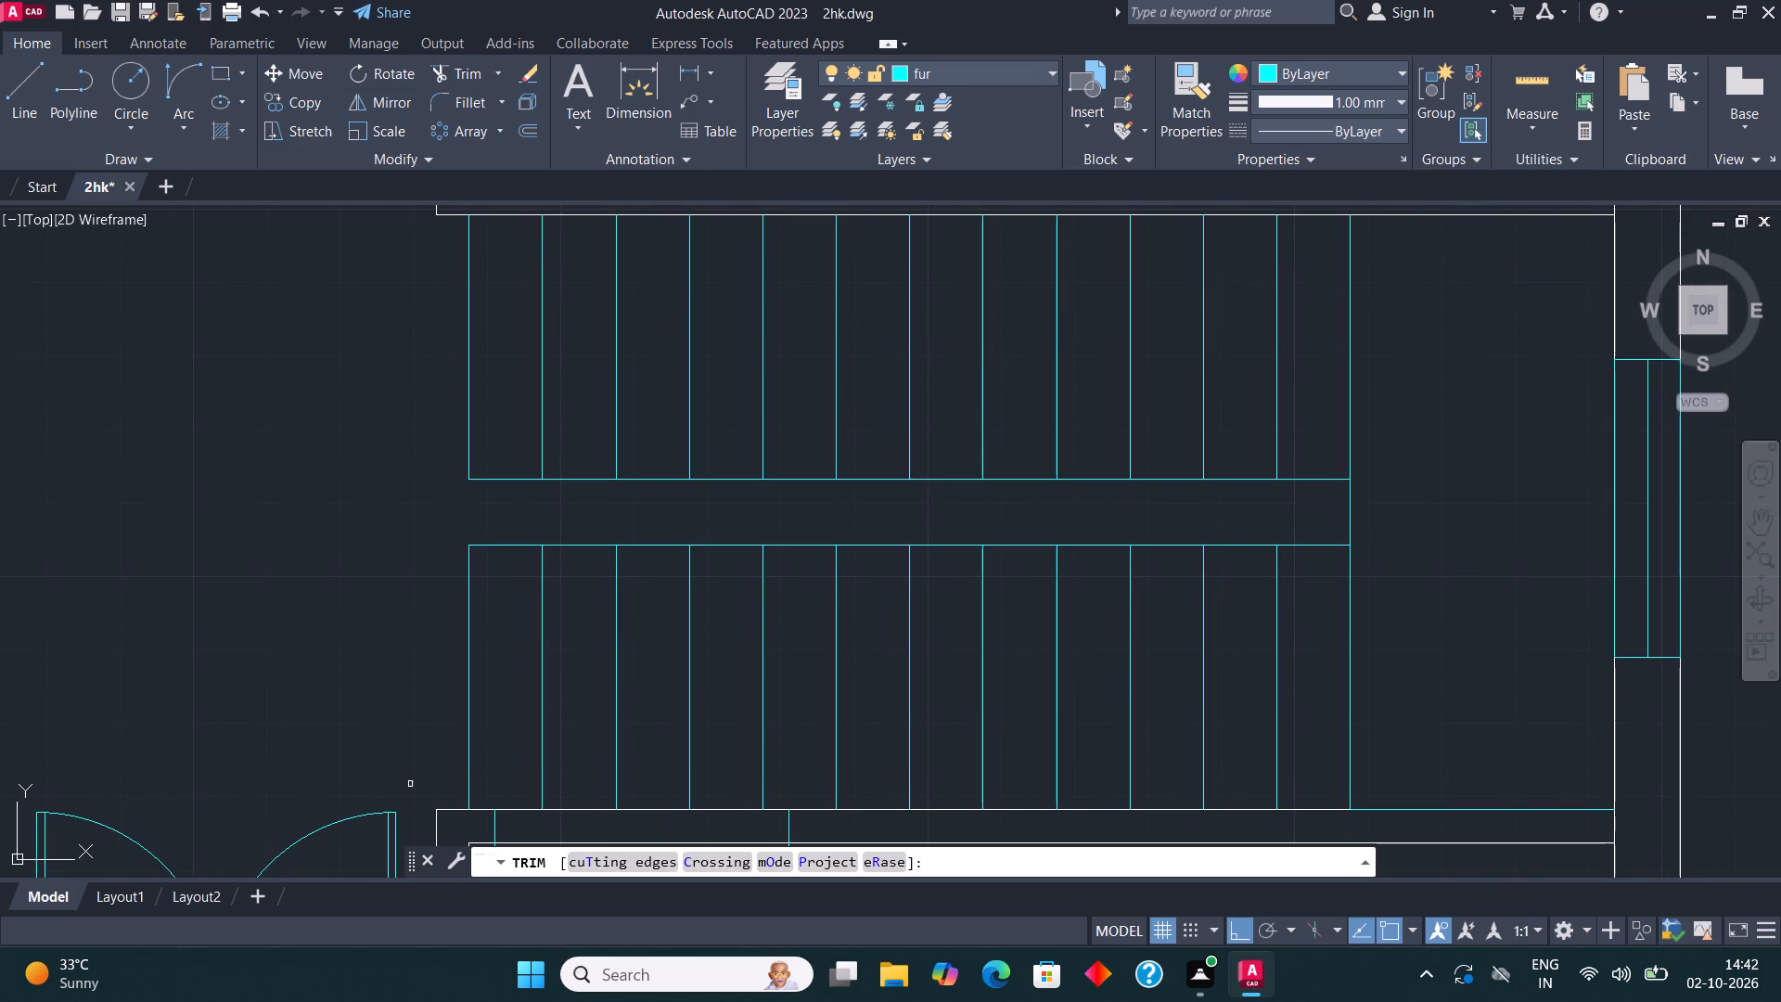
pyautogui.click(466, 683)
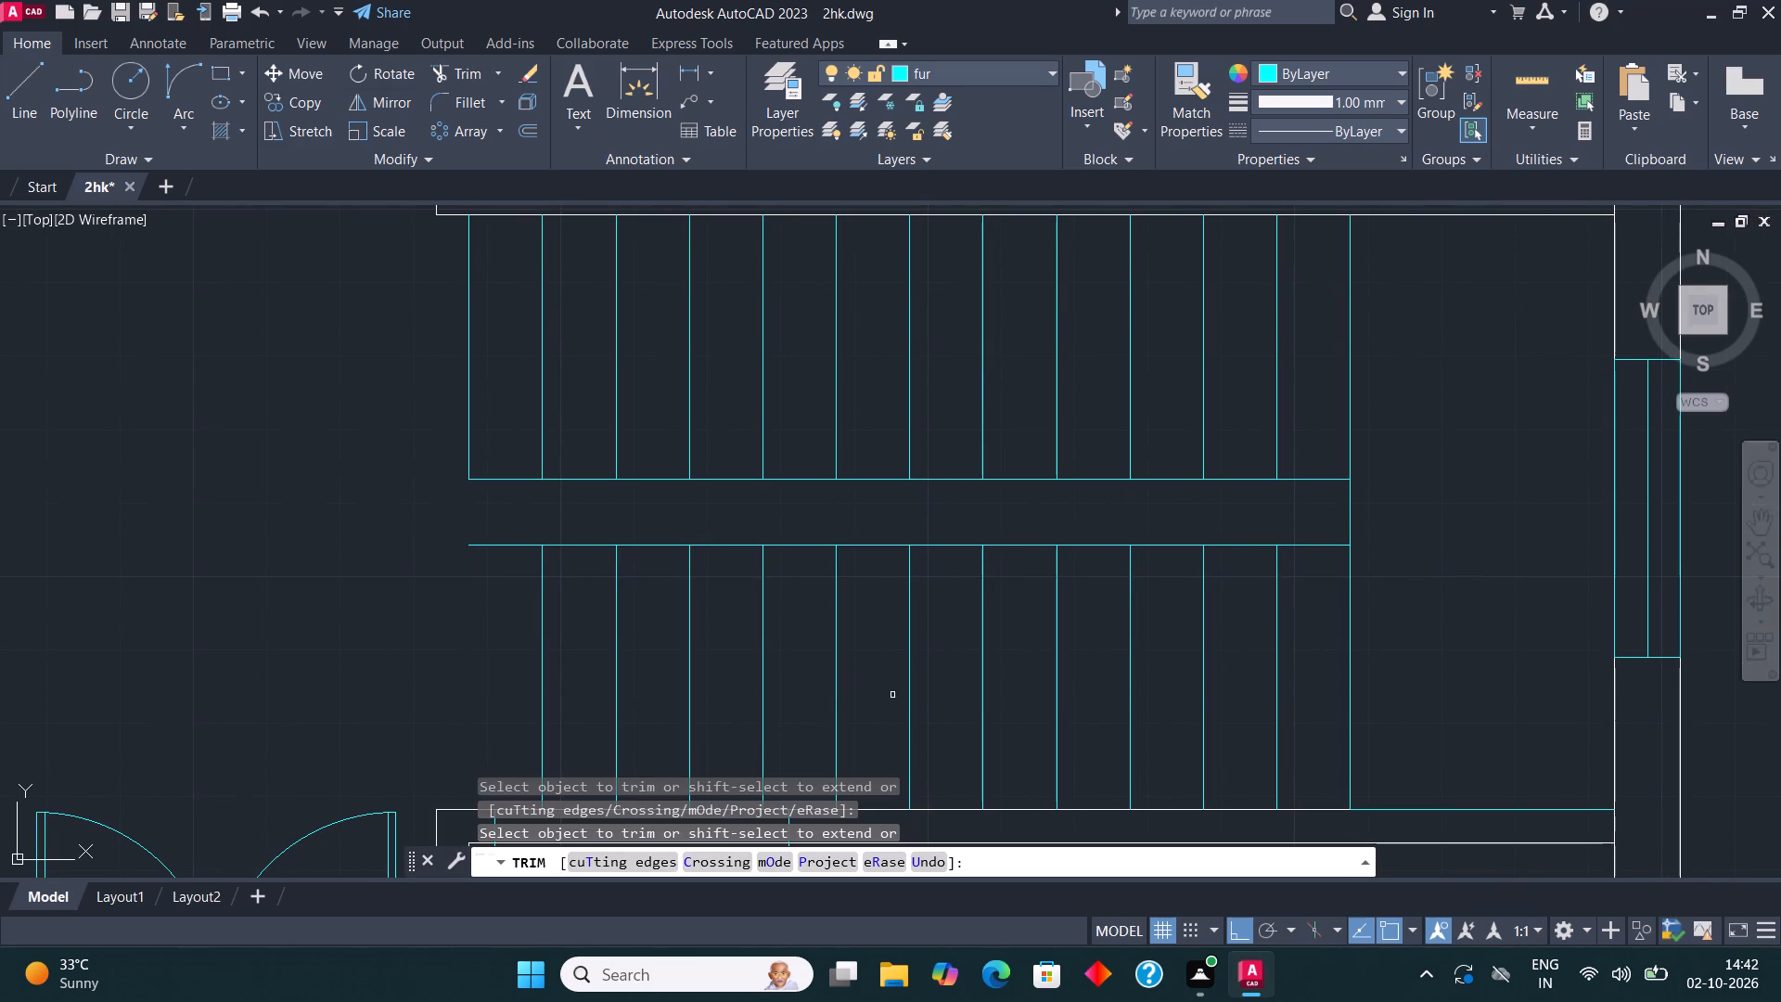
pyautogui.moveTo(448, 636); pyautogui.dragTo(929, 661)
# Trim away the remaining part of the lower middle horizontal line that extends beyond the shortened lower flight.
pyautogui.scroll(-1, 922, 625)
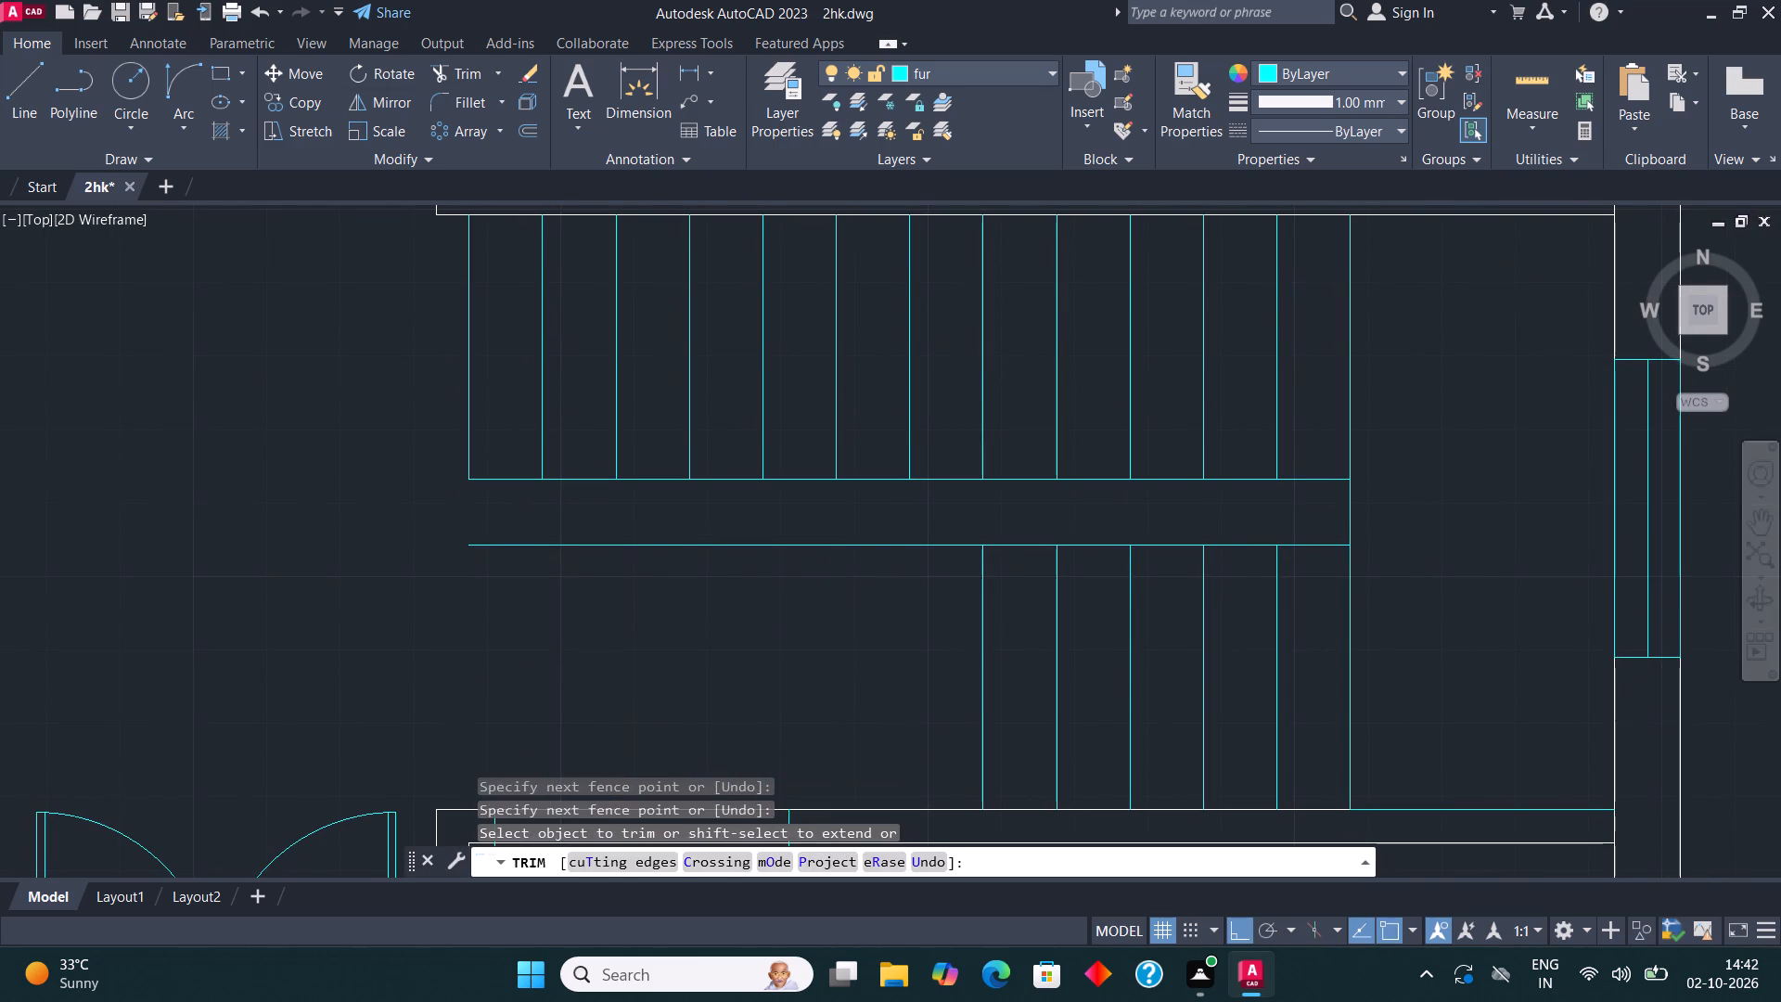
pyautogui.scroll(-1, 922, 625)
pyautogui.scroll(1, 907, 618)
pyautogui.click(880, 579)
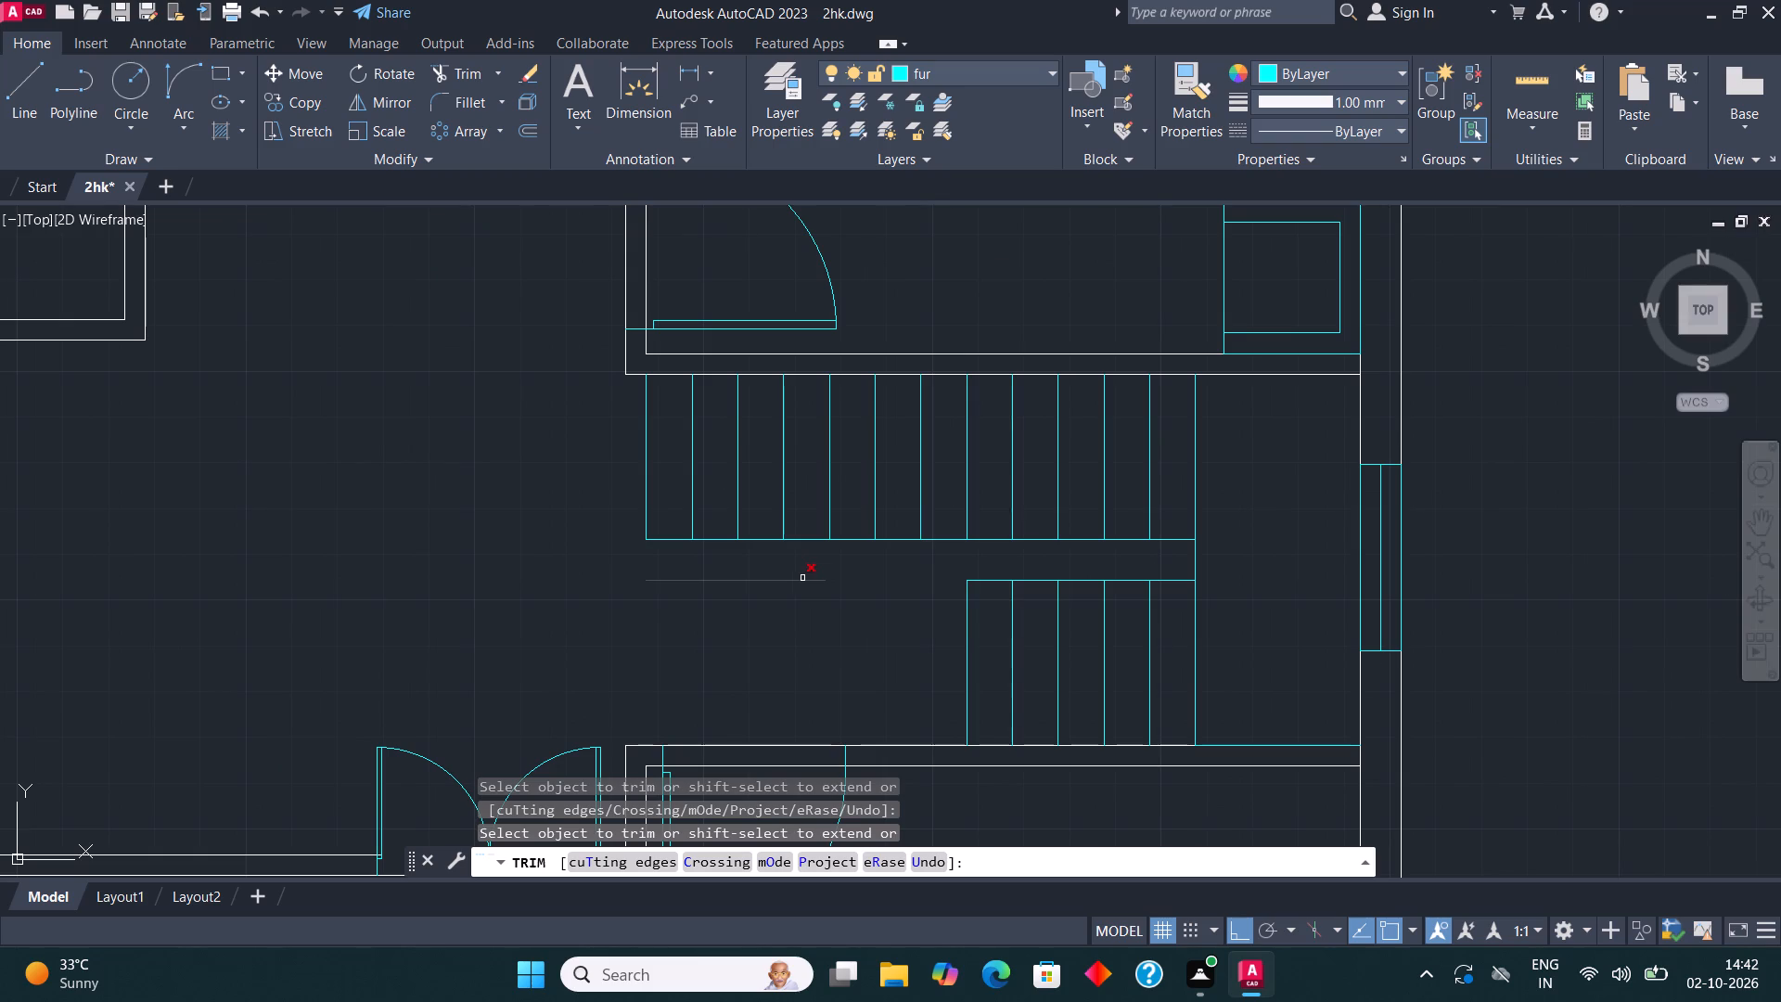
pyautogui.click(801, 578)
pyautogui.press('Escape')
# Stretch the end of the upper flight's short bottom edge segment to the tread line at the landing.
pyautogui.moveTo(826, 621); pyautogui.dragTo(726, 657, button='middle')
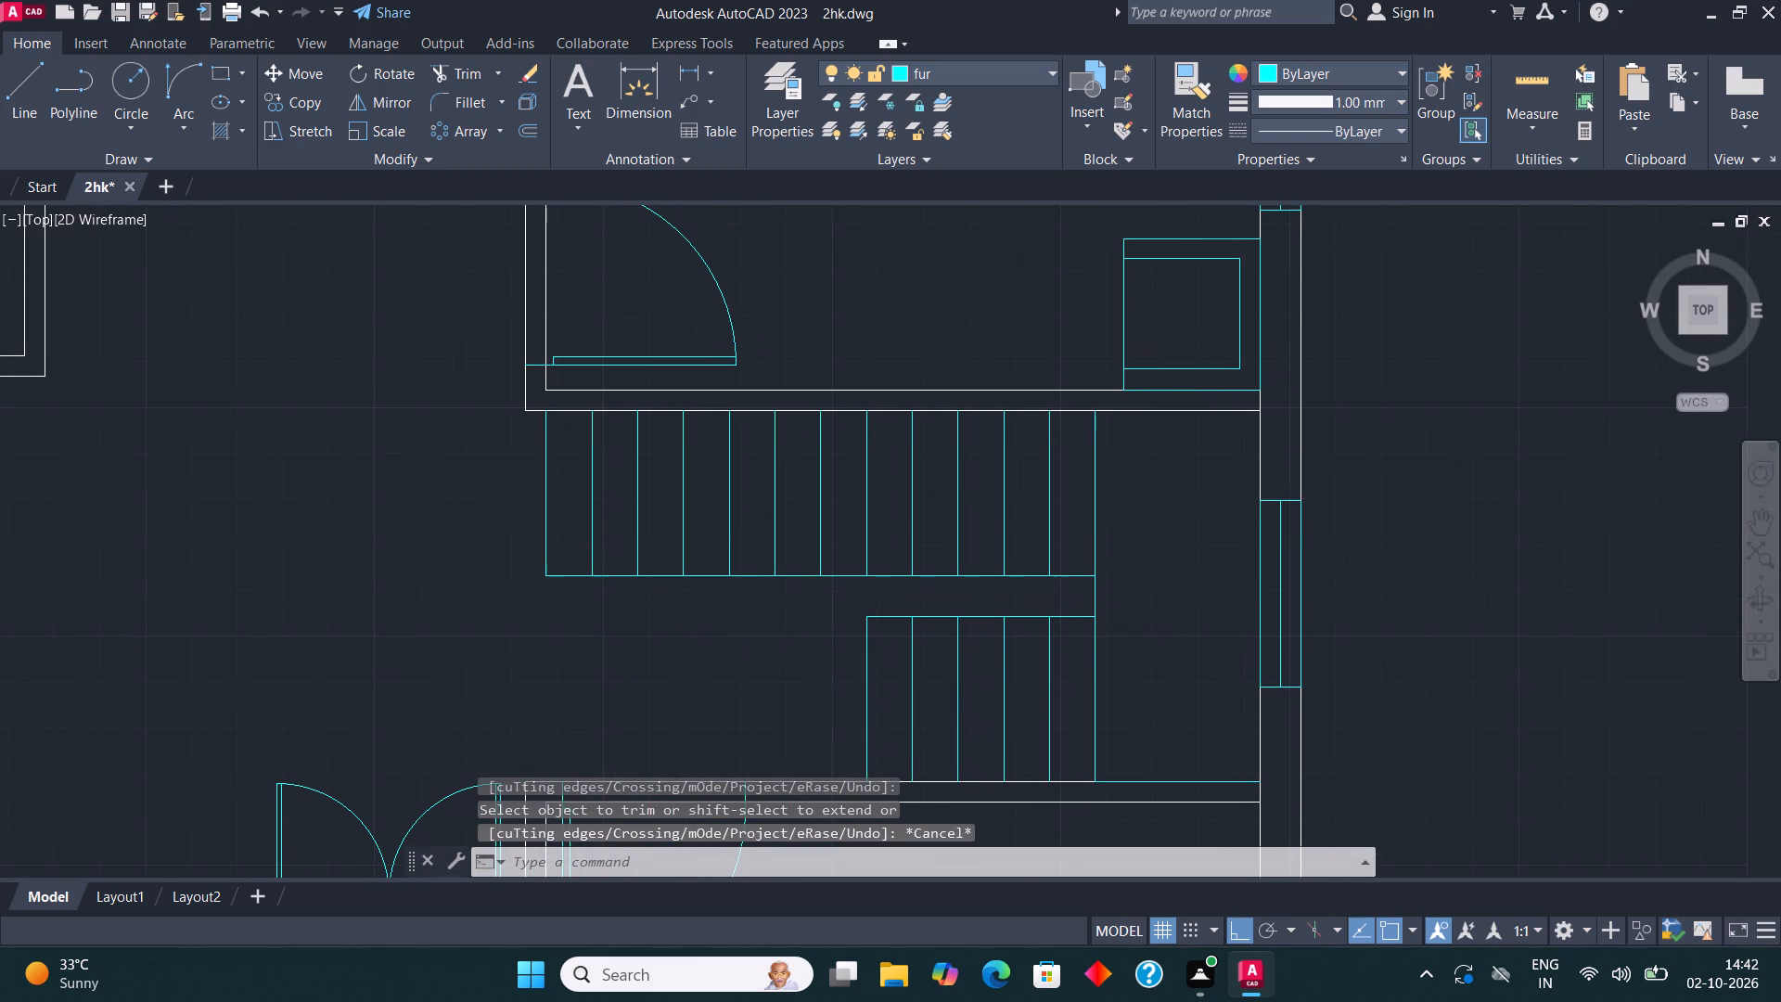
pyautogui.click(709, 577)
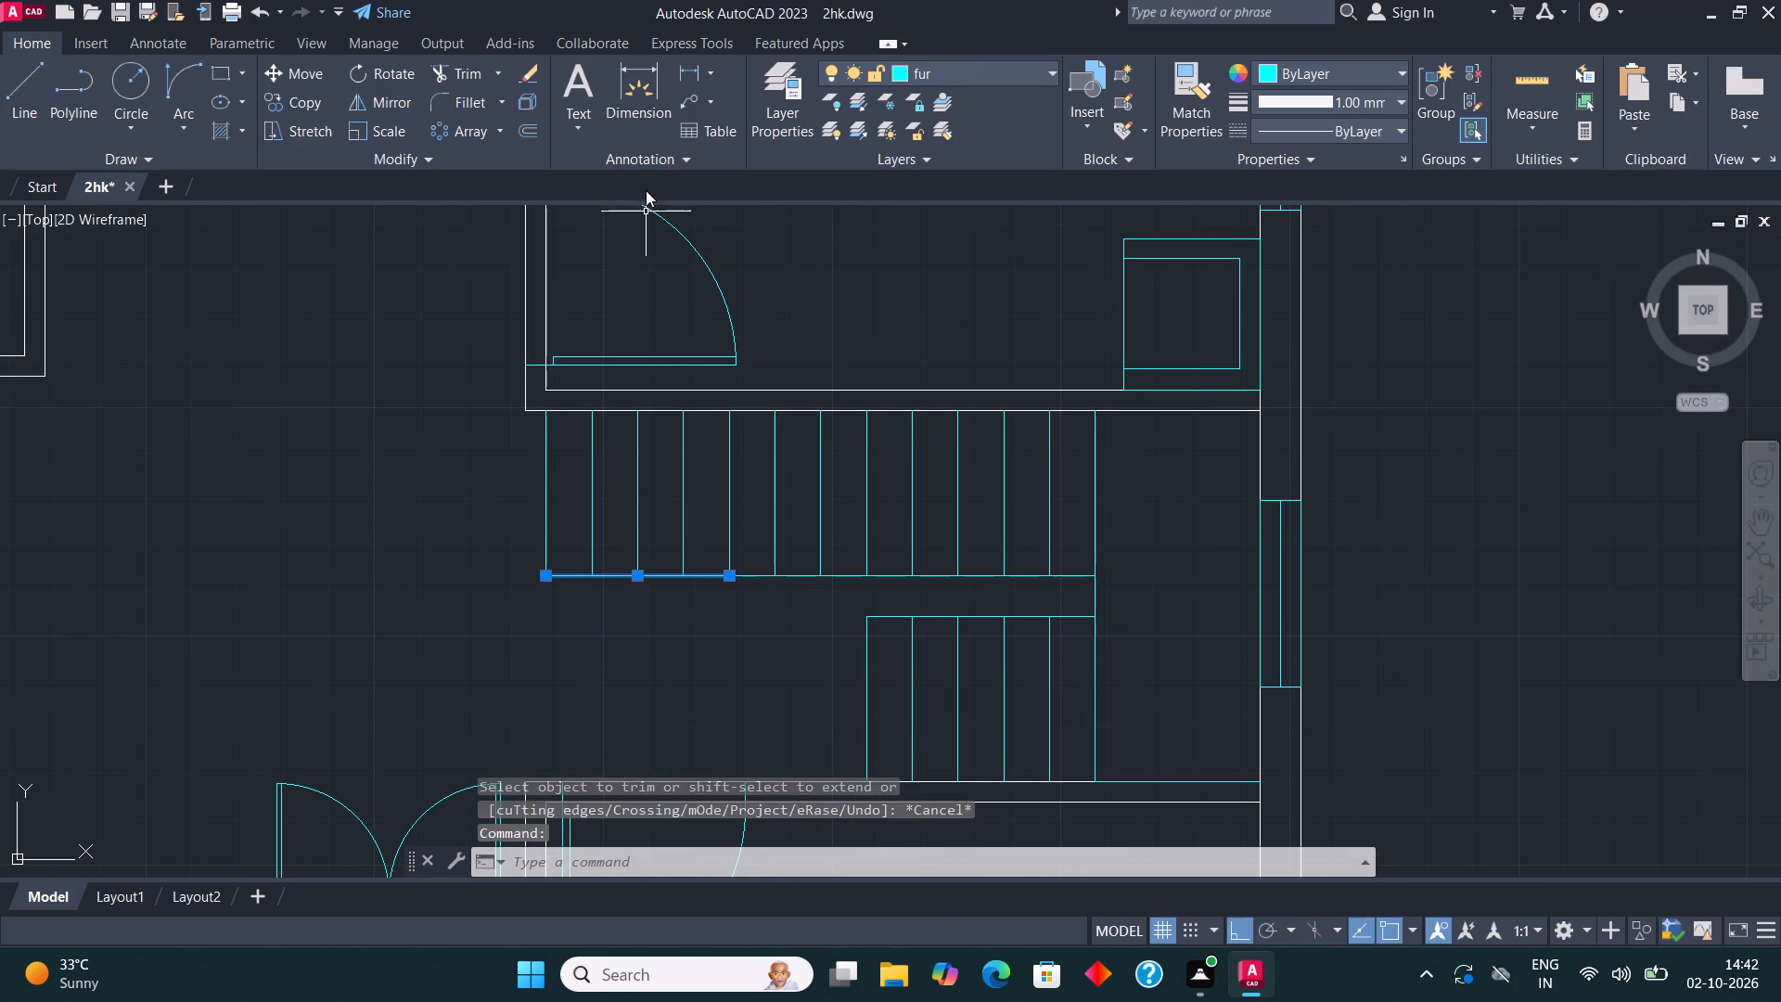
pyautogui.click(729, 580)
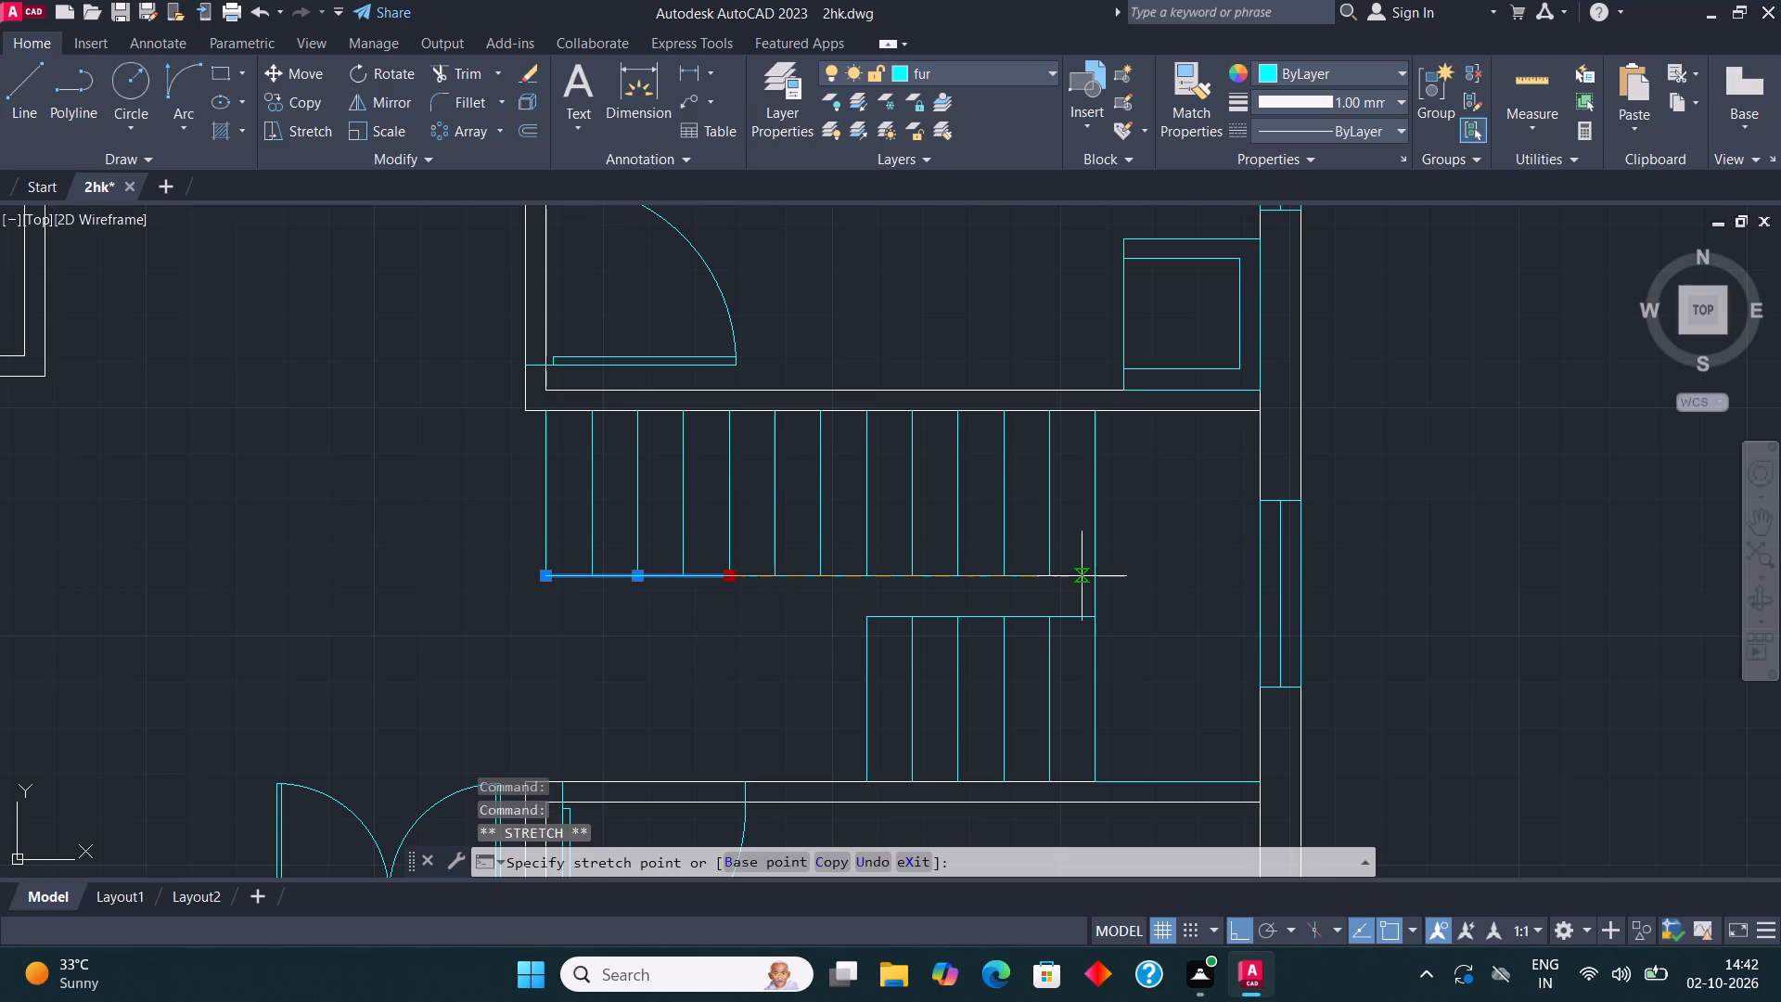
pyautogui.click(1088, 576)
pyautogui.press('Escape')
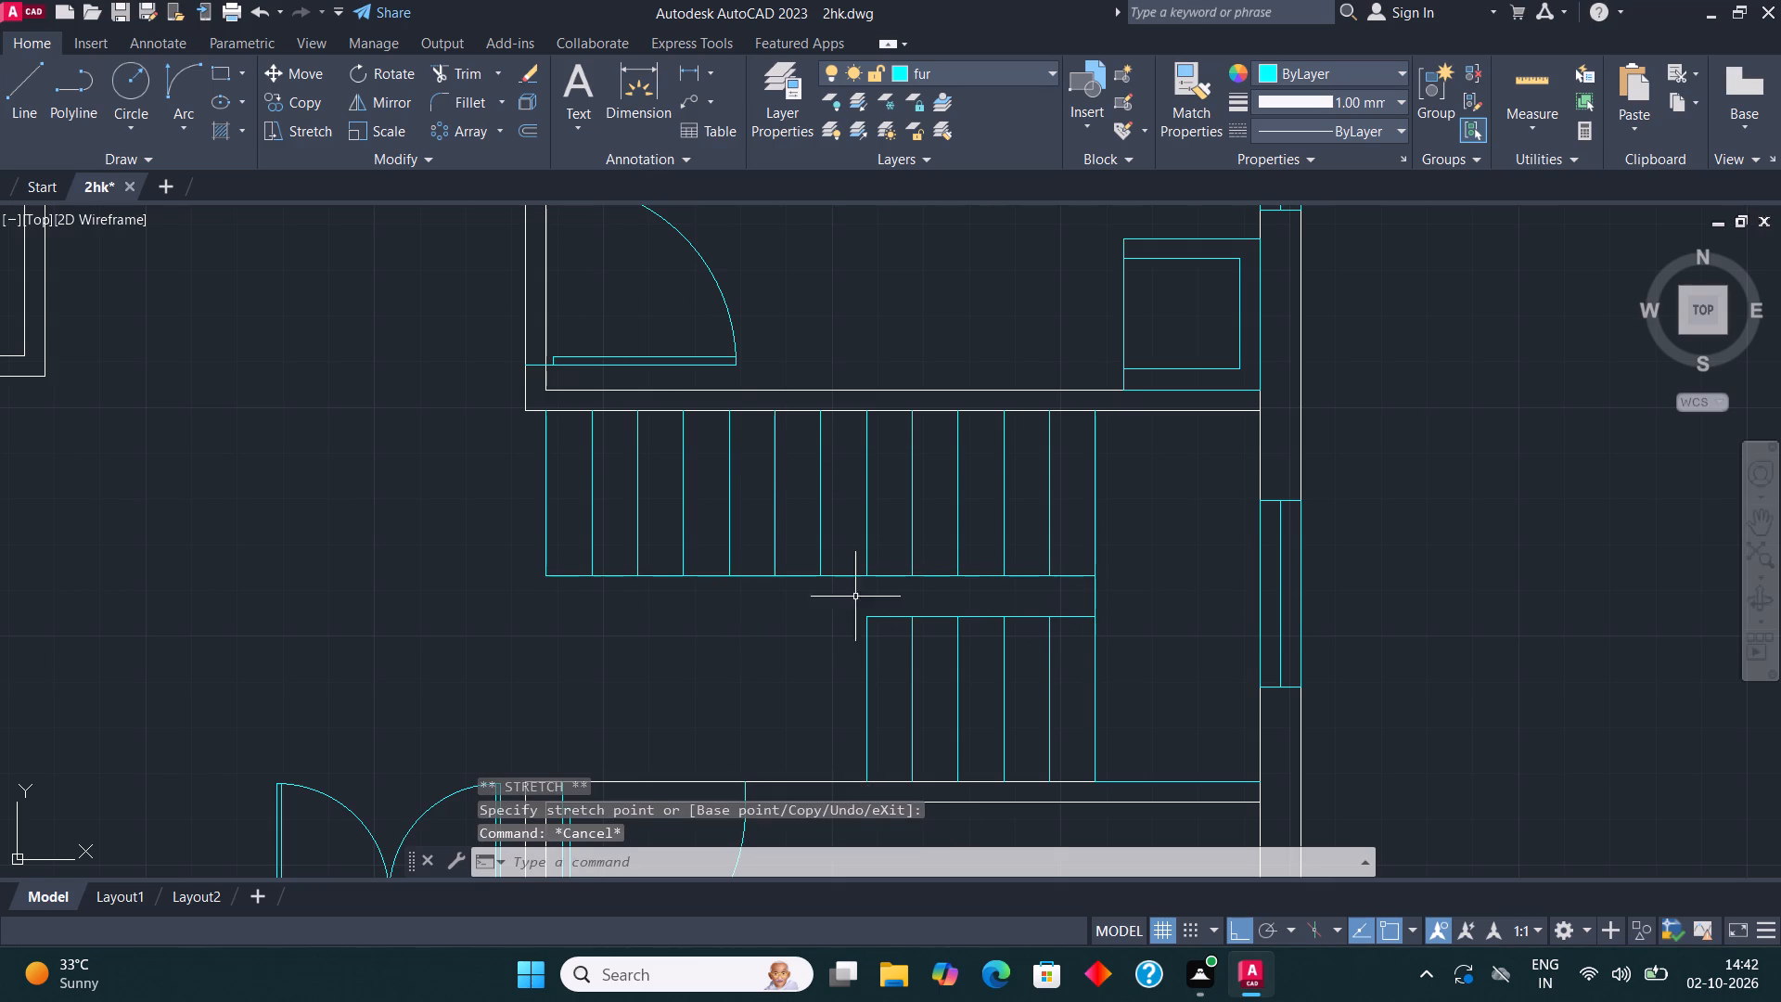
# Draw a line along the landing edge joining the ends of the two middle horizontal stair lines.
pyautogui.click(904, 618)
pyautogui.press('Escape')
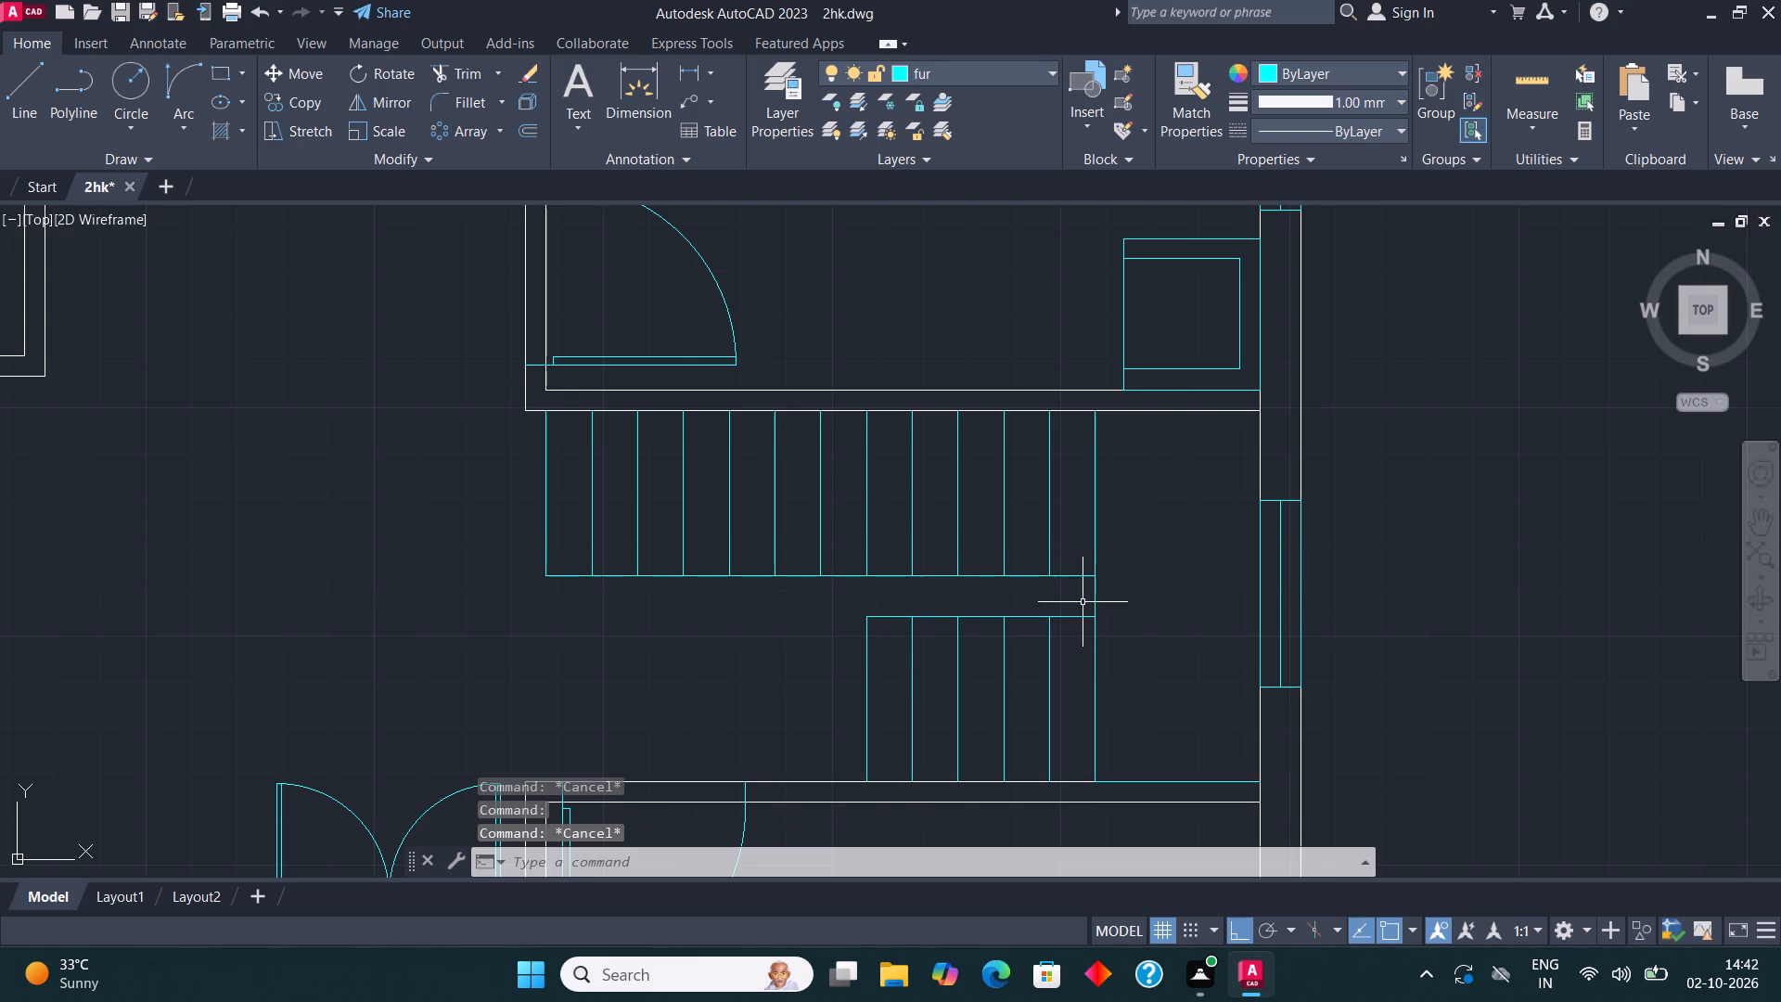
pyautogui.click(1092, 605)
pyautogui.press('Escape')
pyautogui.click(34, 75)
pyautogui.click(1099, 576)
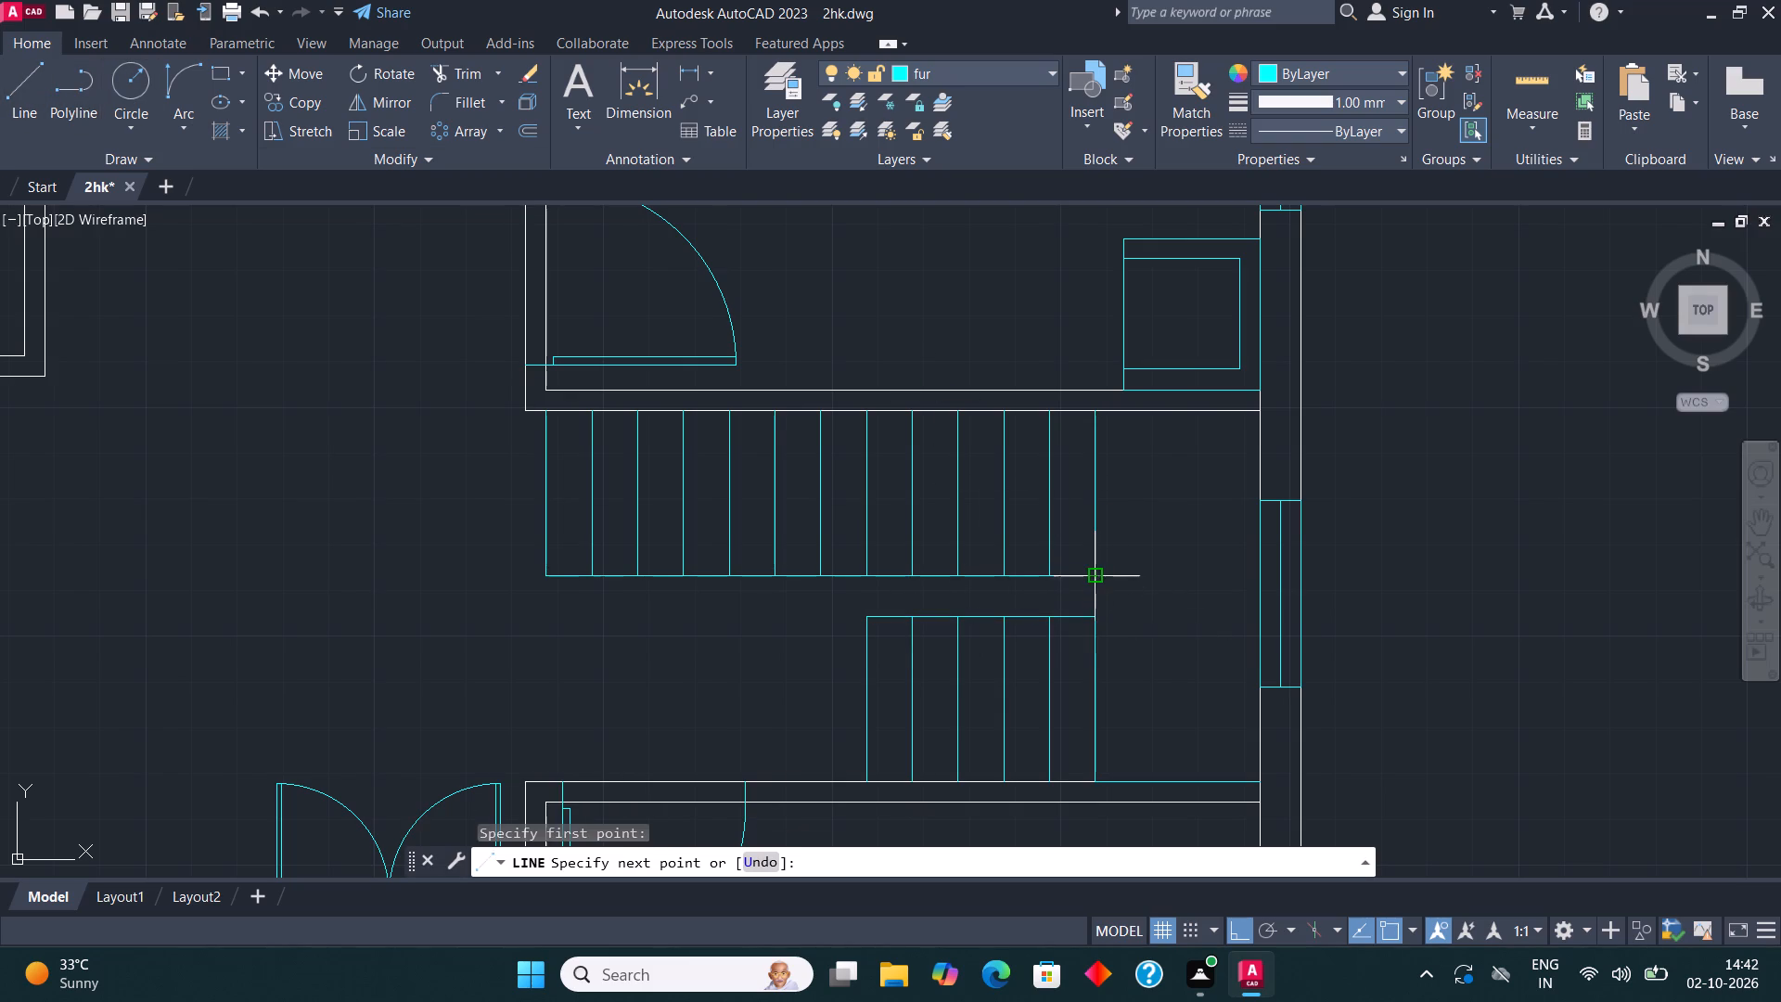
pyautogui.click(1102, 613)
pyautogui.press('Escape')
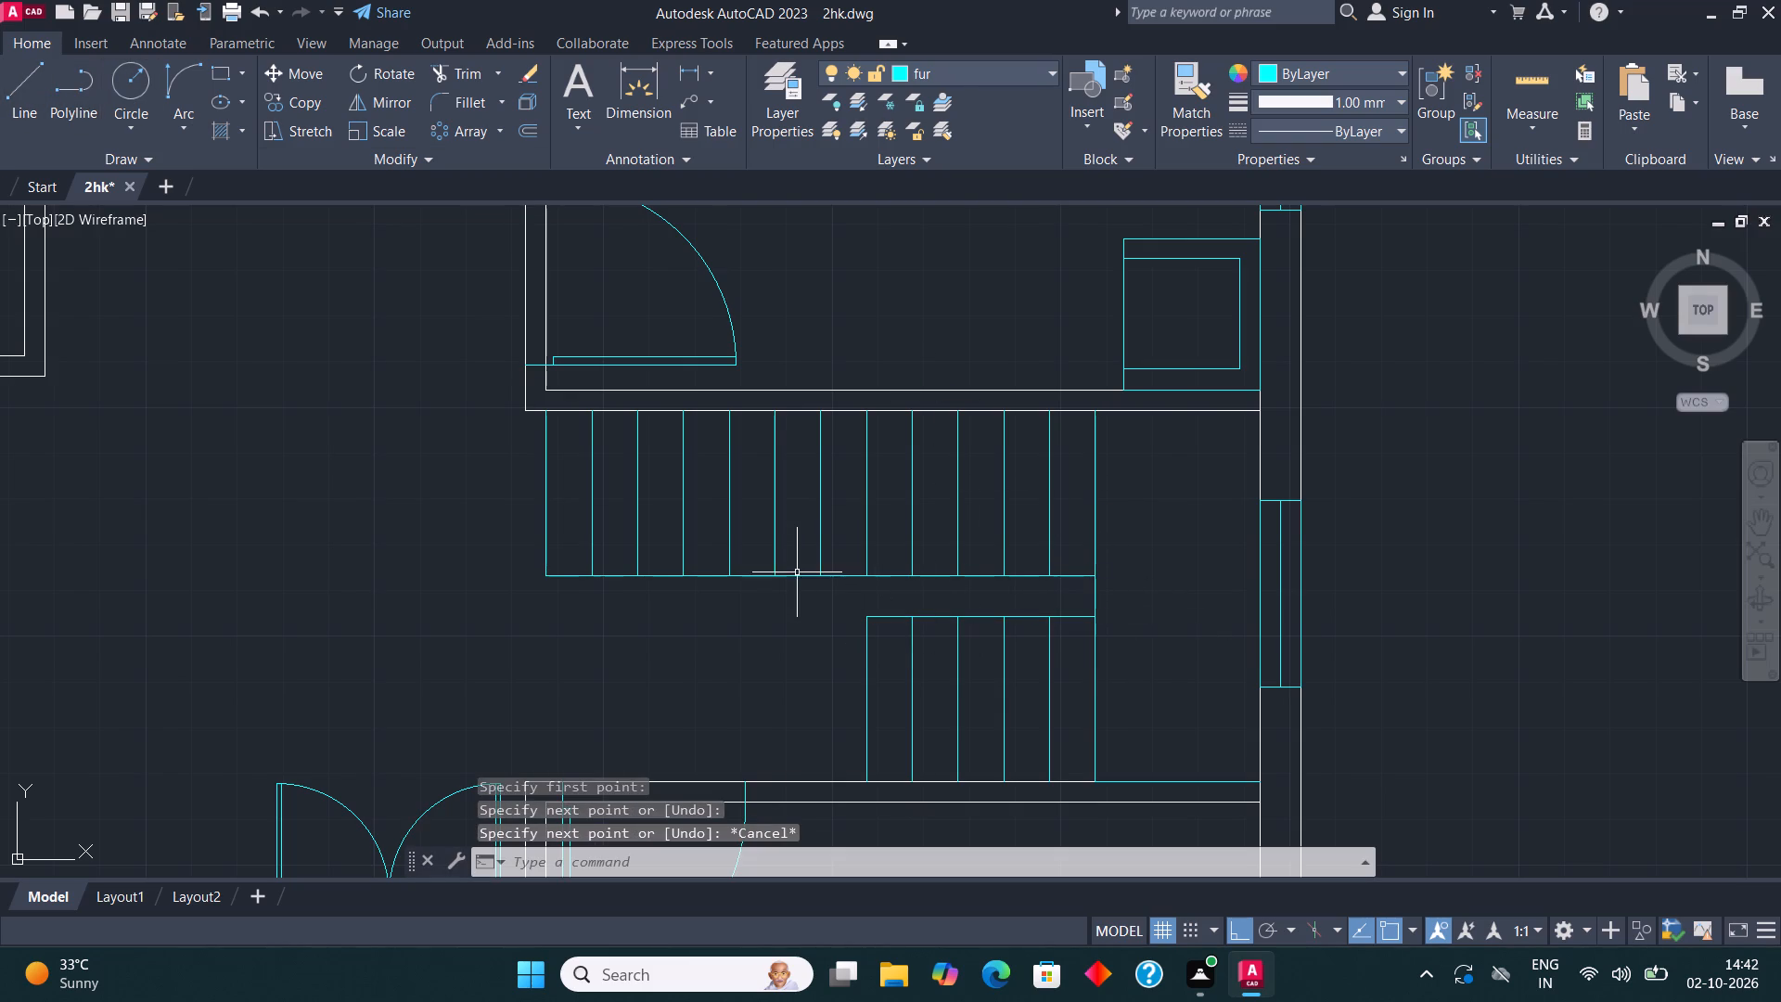
# Offset both middle horizontal stair lines and the short landing edge line 1" into the gap between the flights.
pyautogui.click(797, 572)
pyautogui.click(795, 591)
pyautogui.click(535, 122)
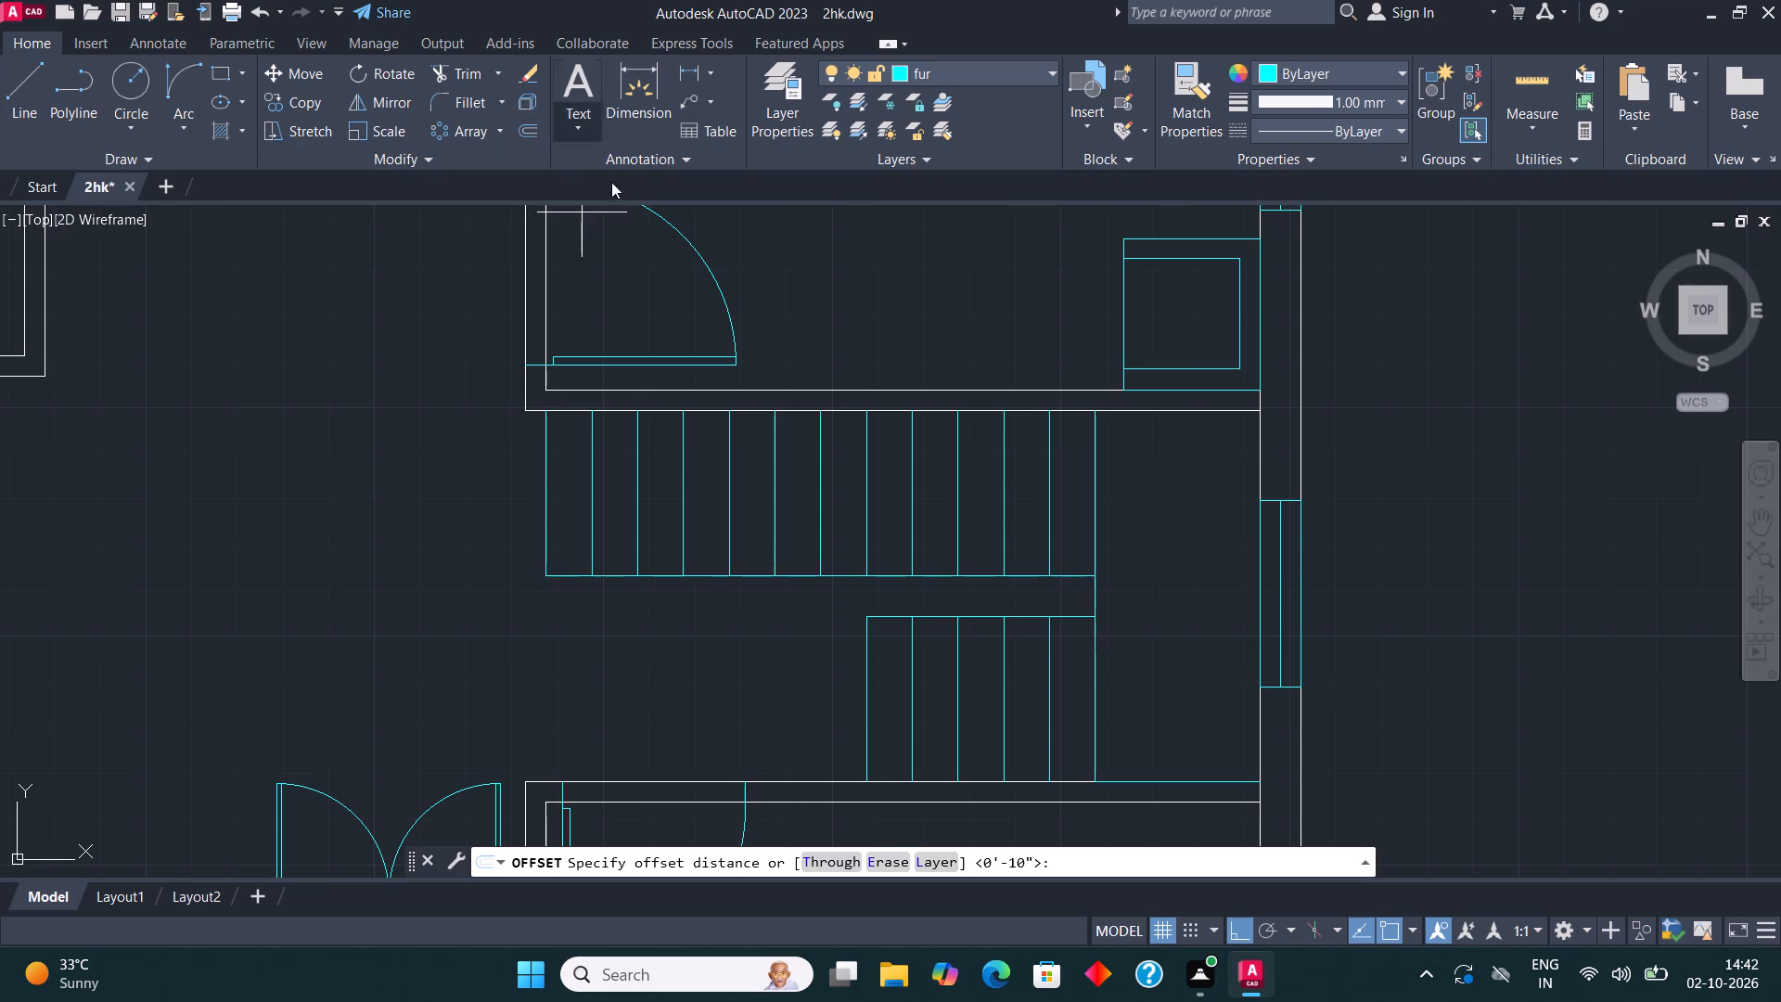
pyautogui.click(756, 577)
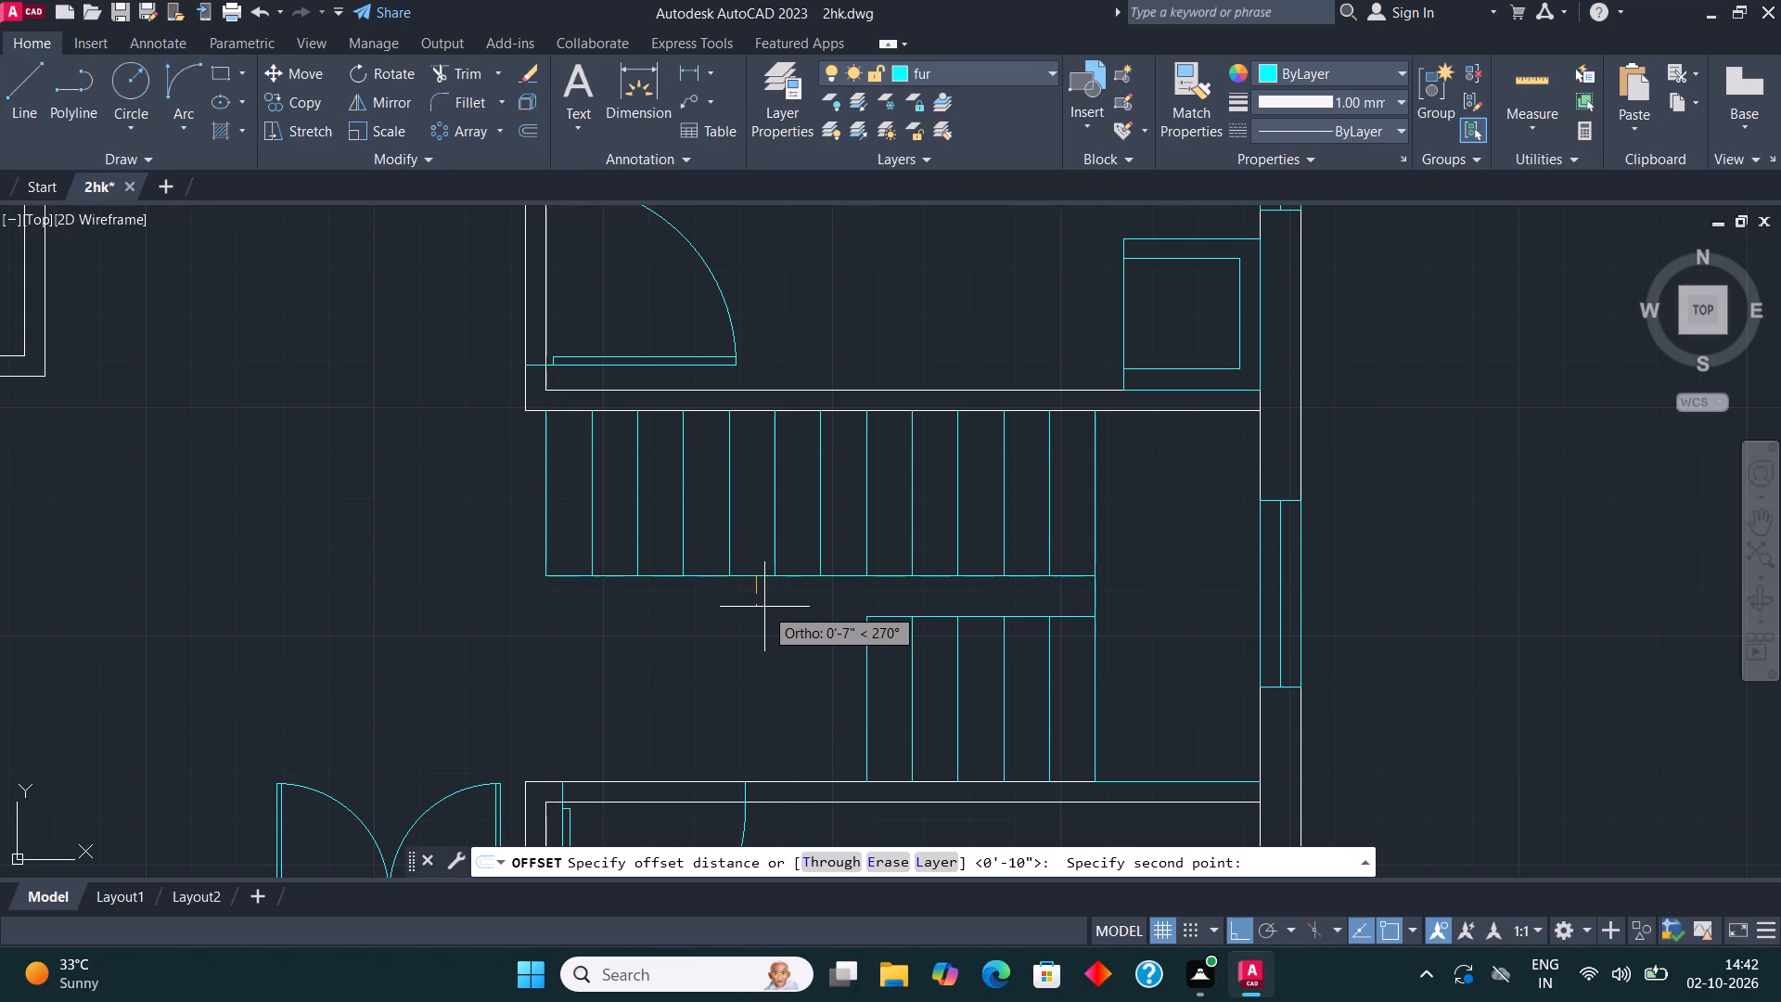
pyautogui.write('1"')
pyautogui.press('Return')
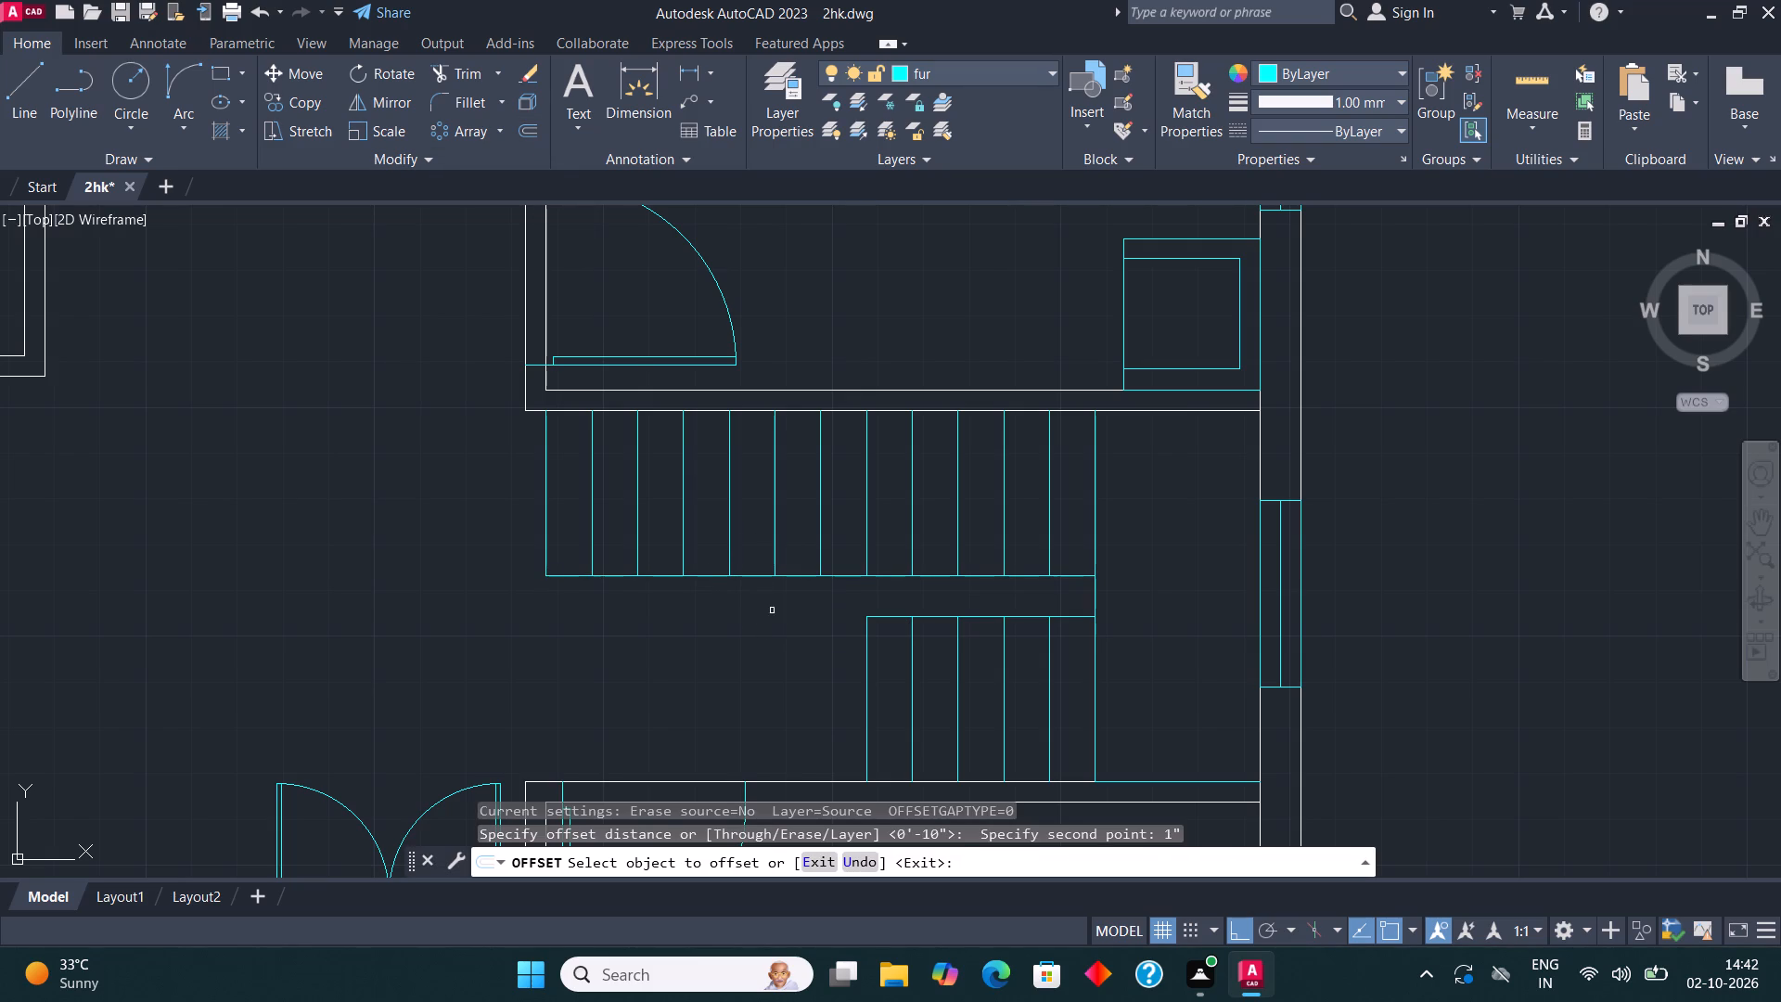
pyautogui.click(753, 578)
pyautogui.click(762, 602)
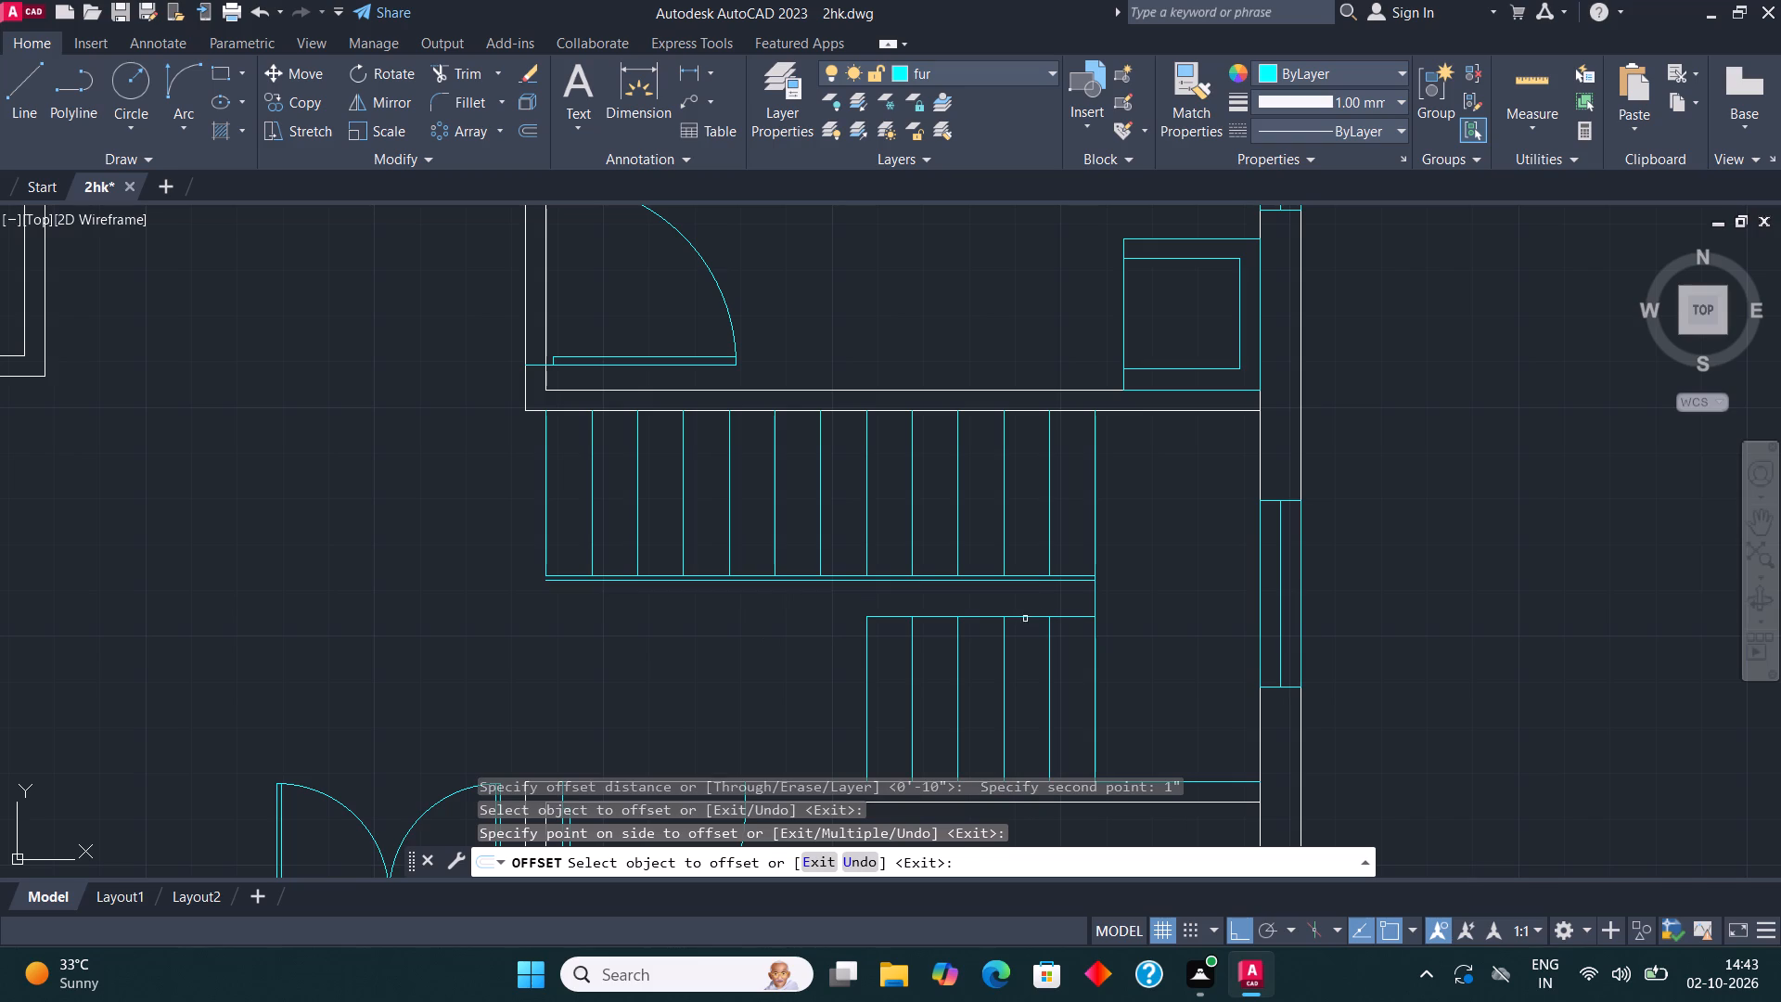
pyautogui.click(1025, 619)
pyautogui.click(1019, 598)
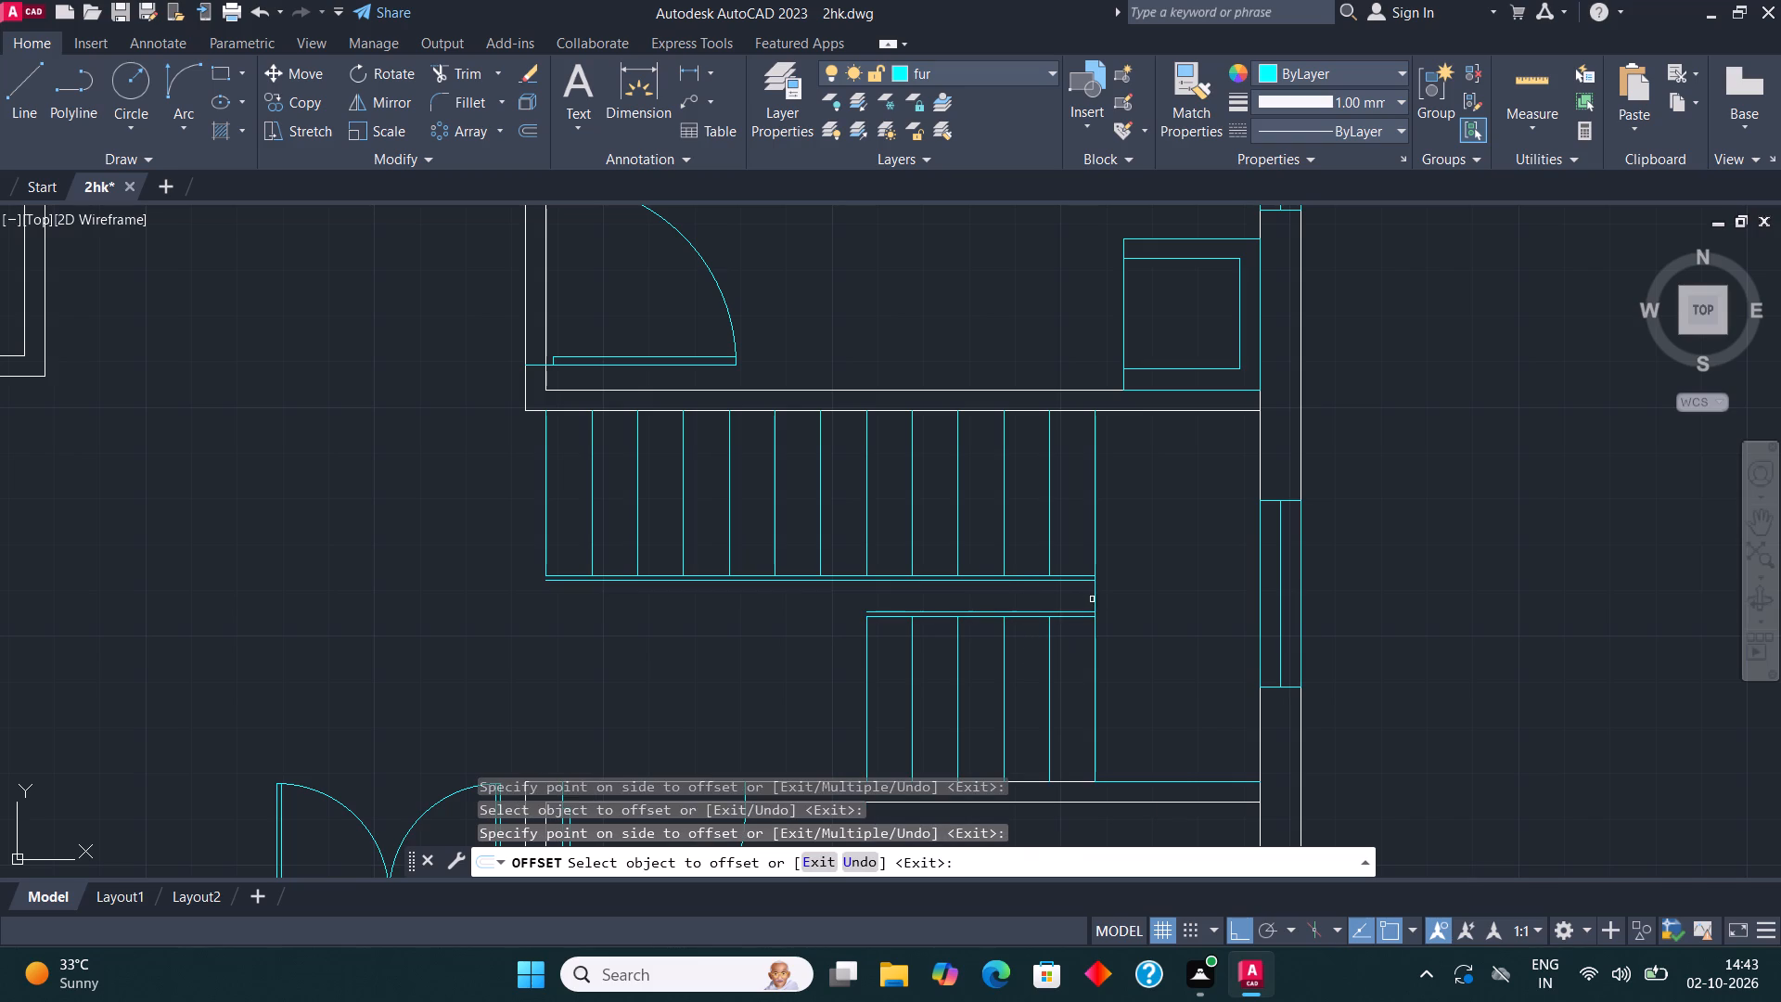
pyautogui.click(1094, 599)
pyautogui.click(1062, 589)
pyautogui.press('Escape')
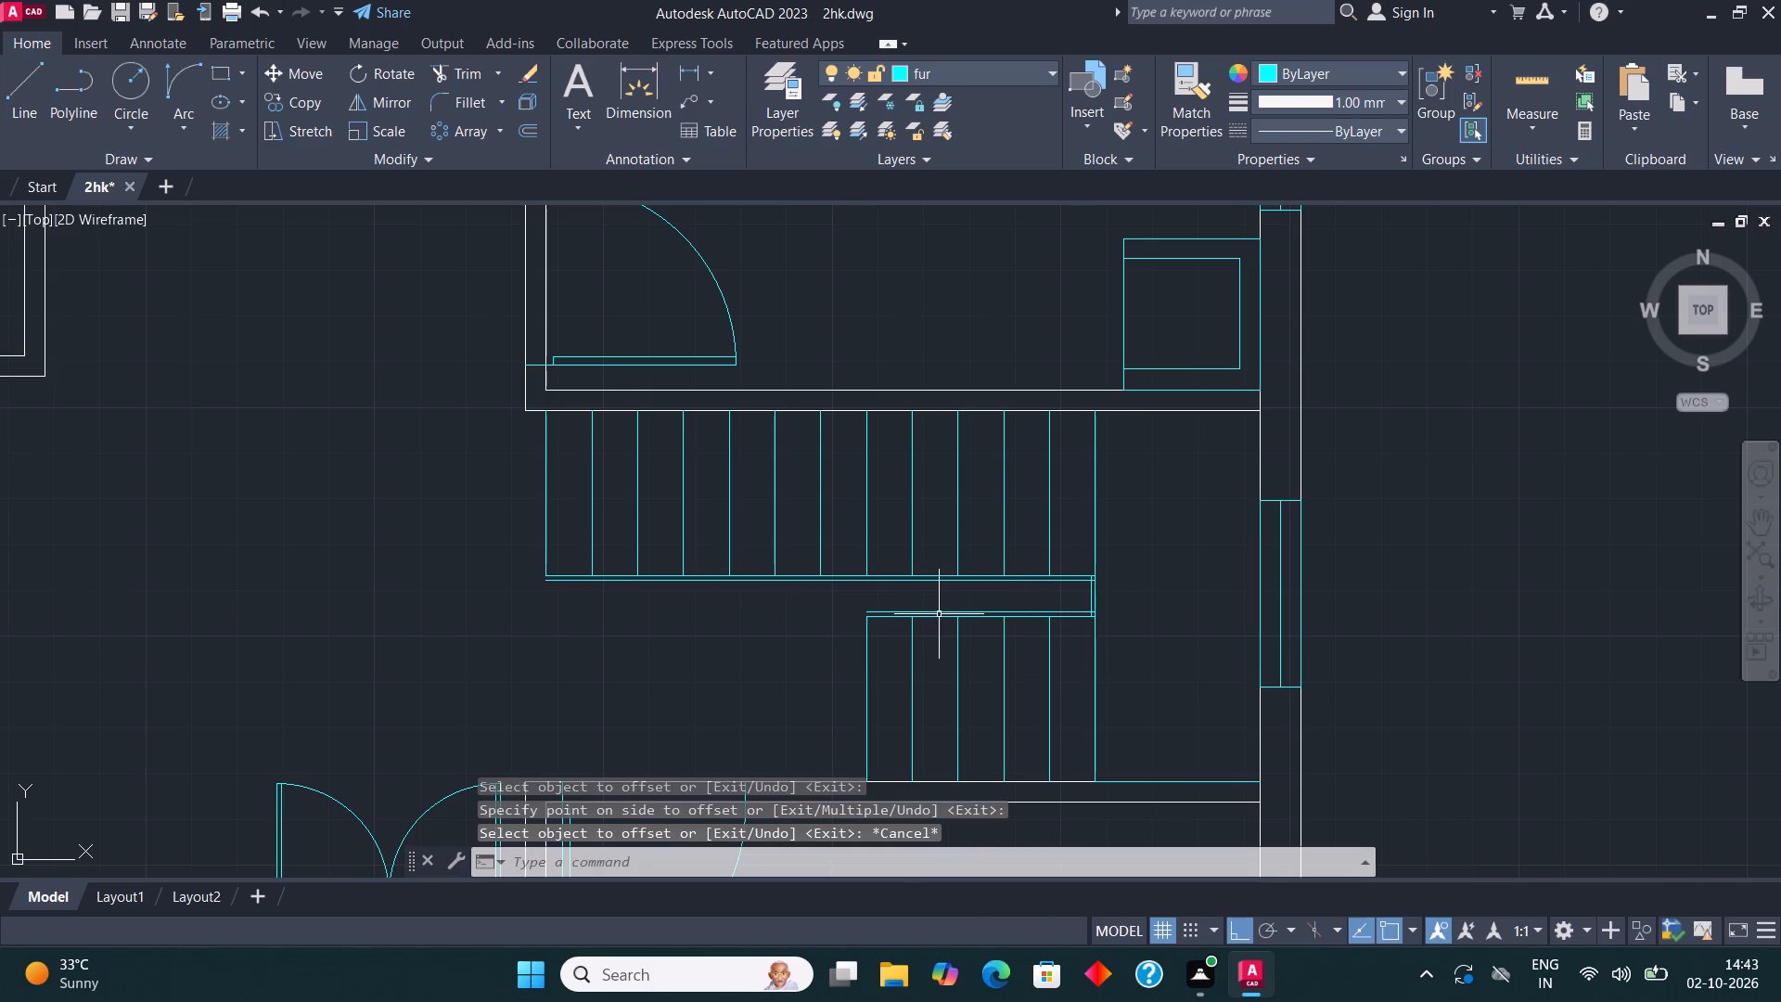
# Draw short lines closing the 1" gaps at the free ends of both offset lines, running onto the end tread lines.
pyautogui.scroll(1, 926, 614)
pyautogui.click(27, 76)
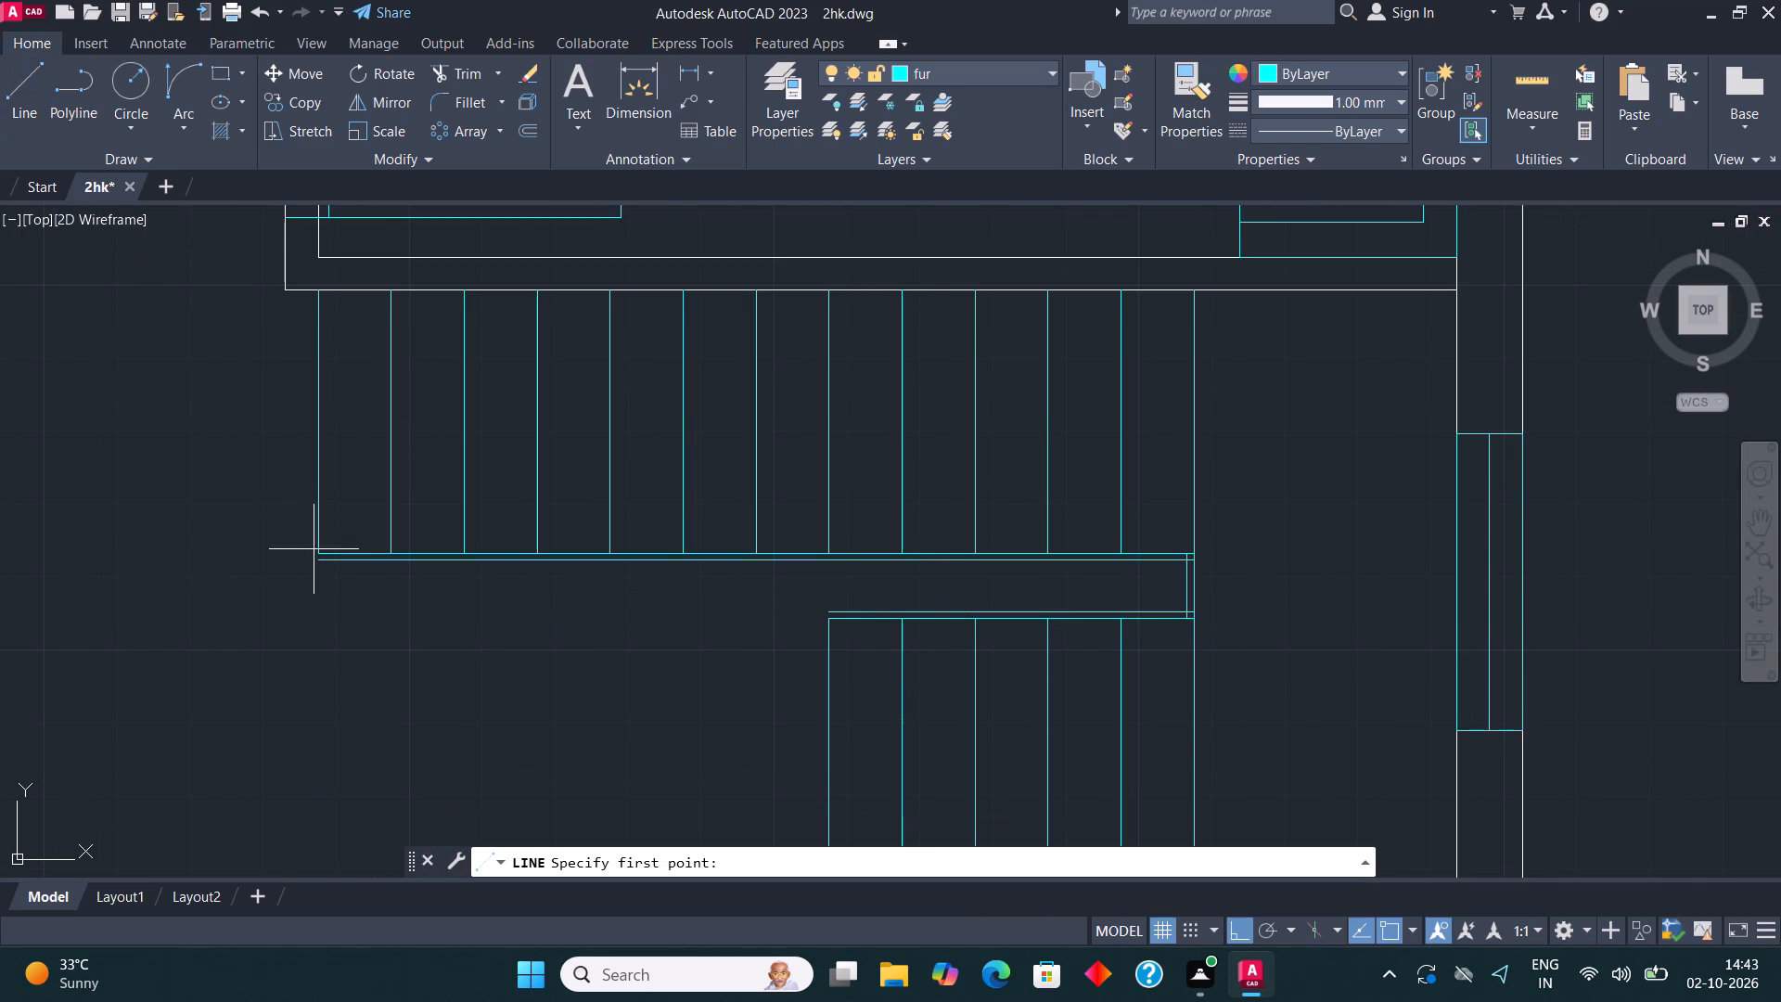
pyautogui.click(322, 561)
pyautogui.click(321, 492)
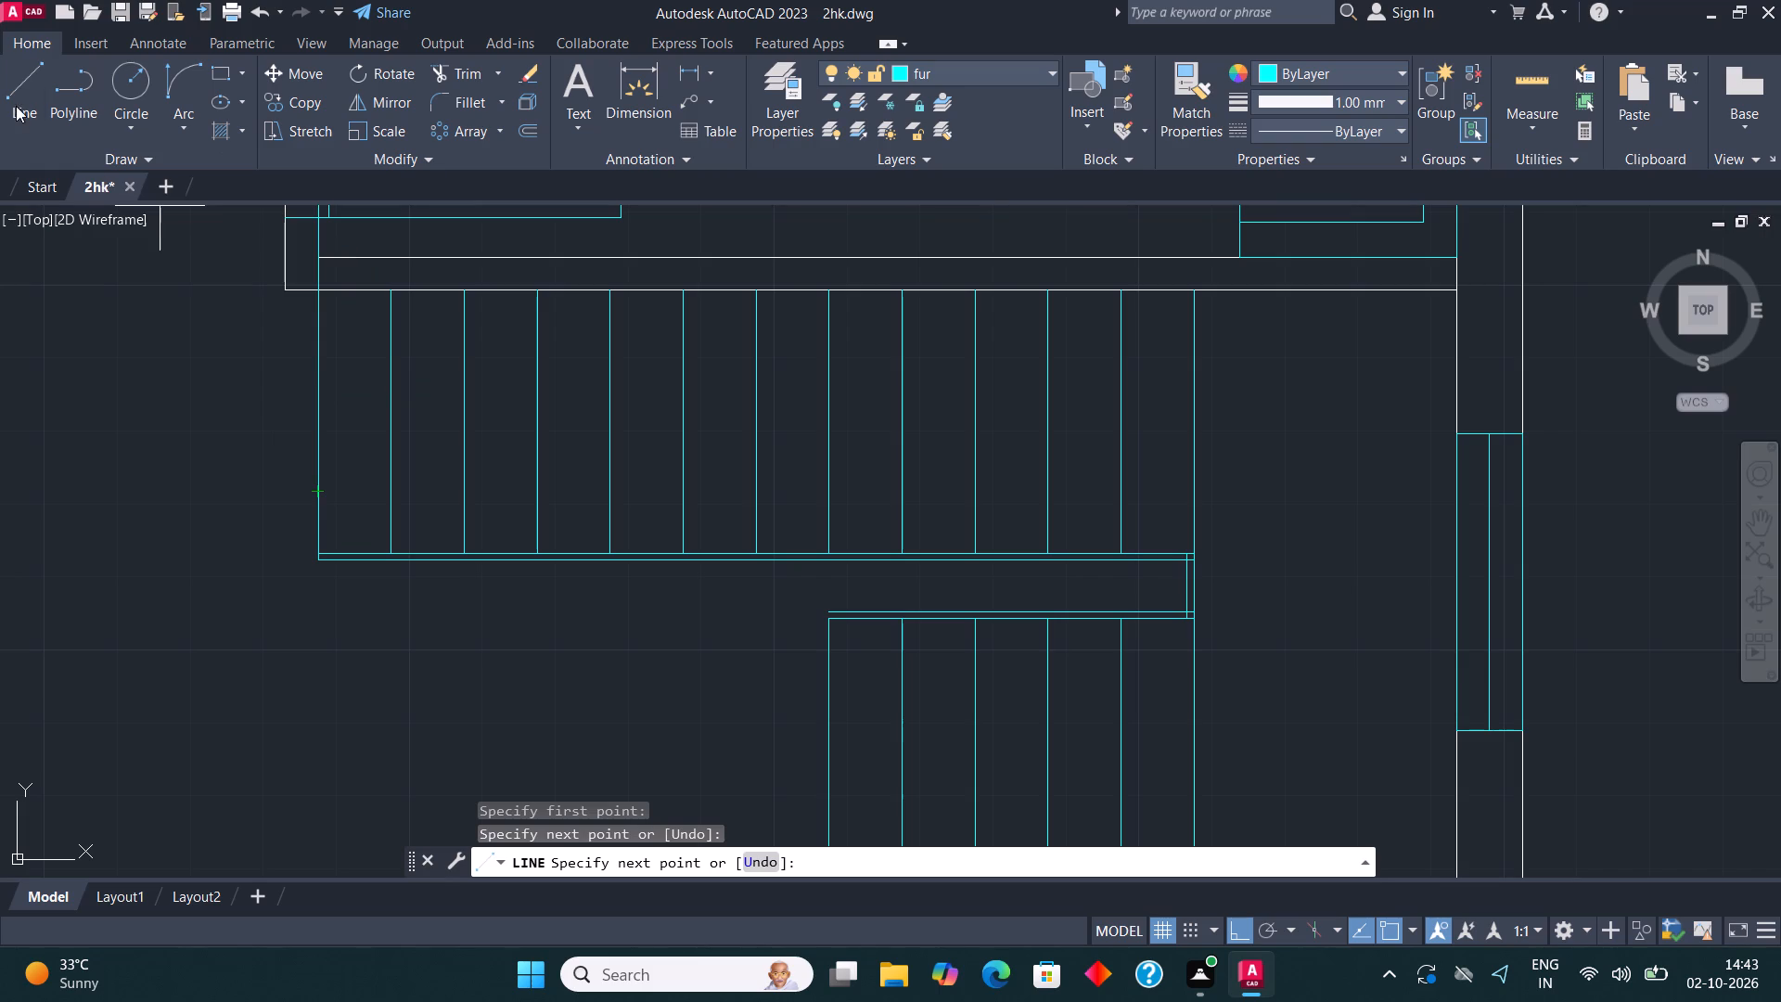
pyautogui.click(16, 106)
pyautogui.click(835, 611)
pyautogui.click(832, 660)
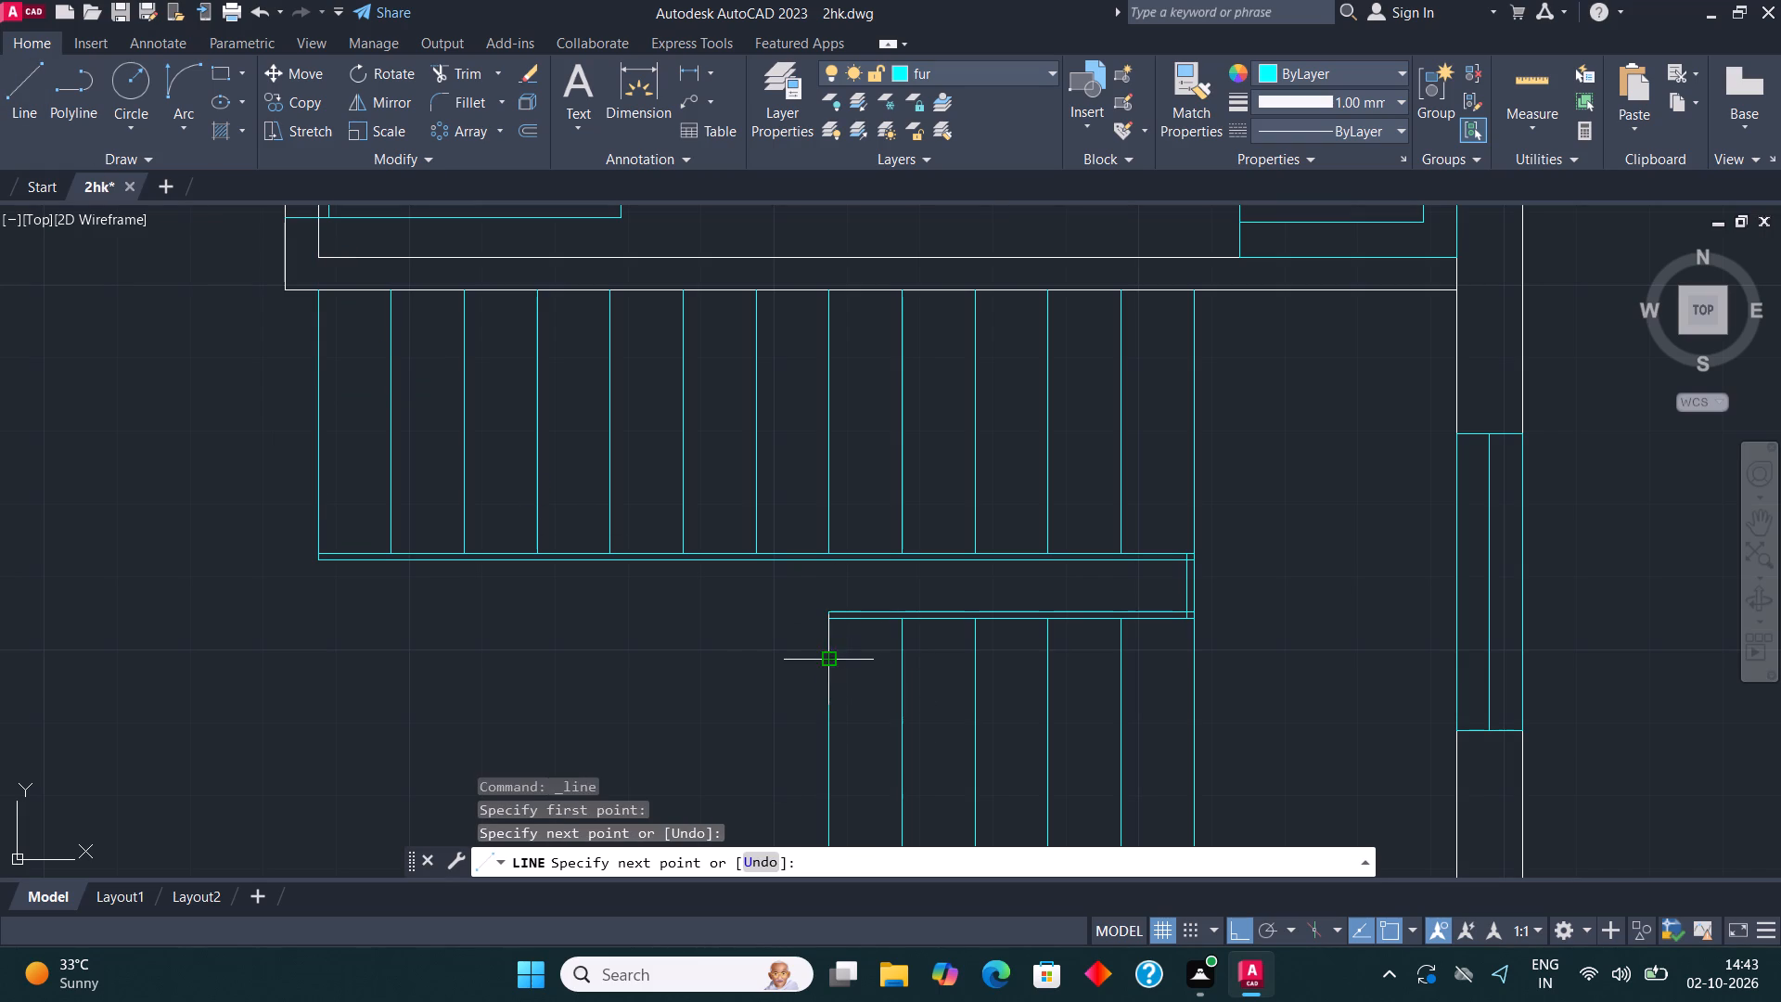
pyautogui.press('Escape')
# Trim the overlapping ends of the 1" offset lines at both inner corners beside the landing.
pyautogui.scroll(3, 1201, 578)
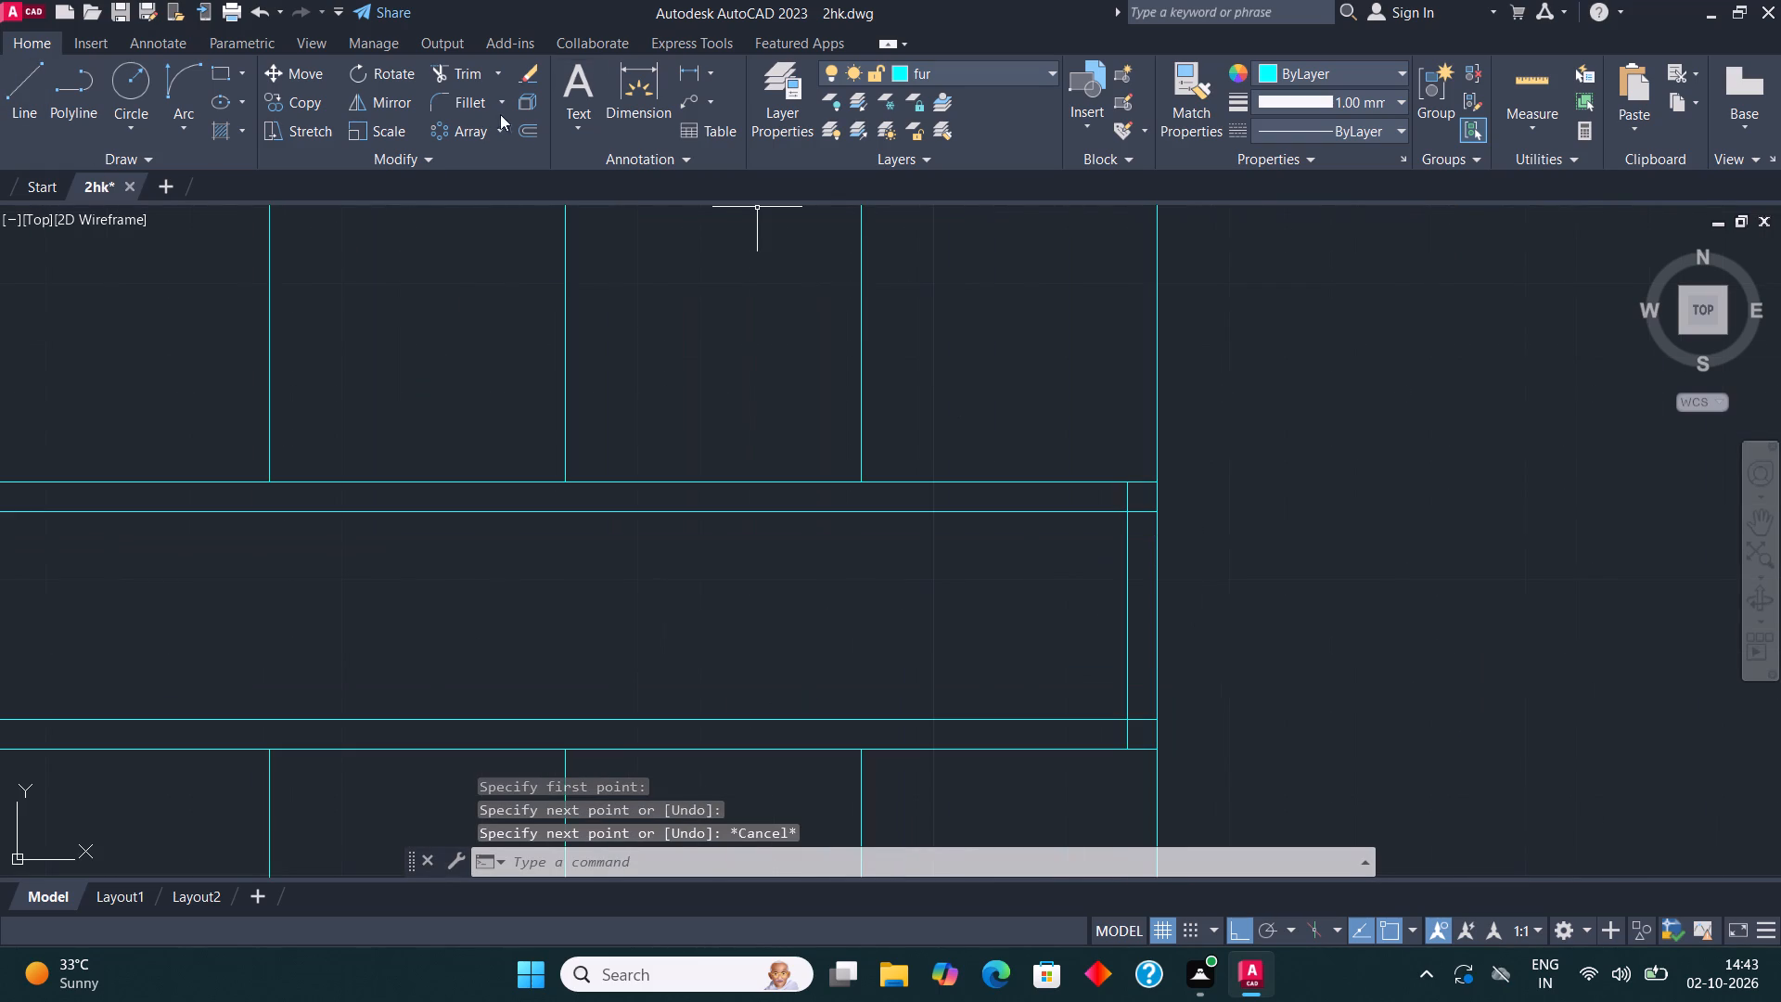
pyautogui.click(464, 65)
pyautogui.click(1124, 505)
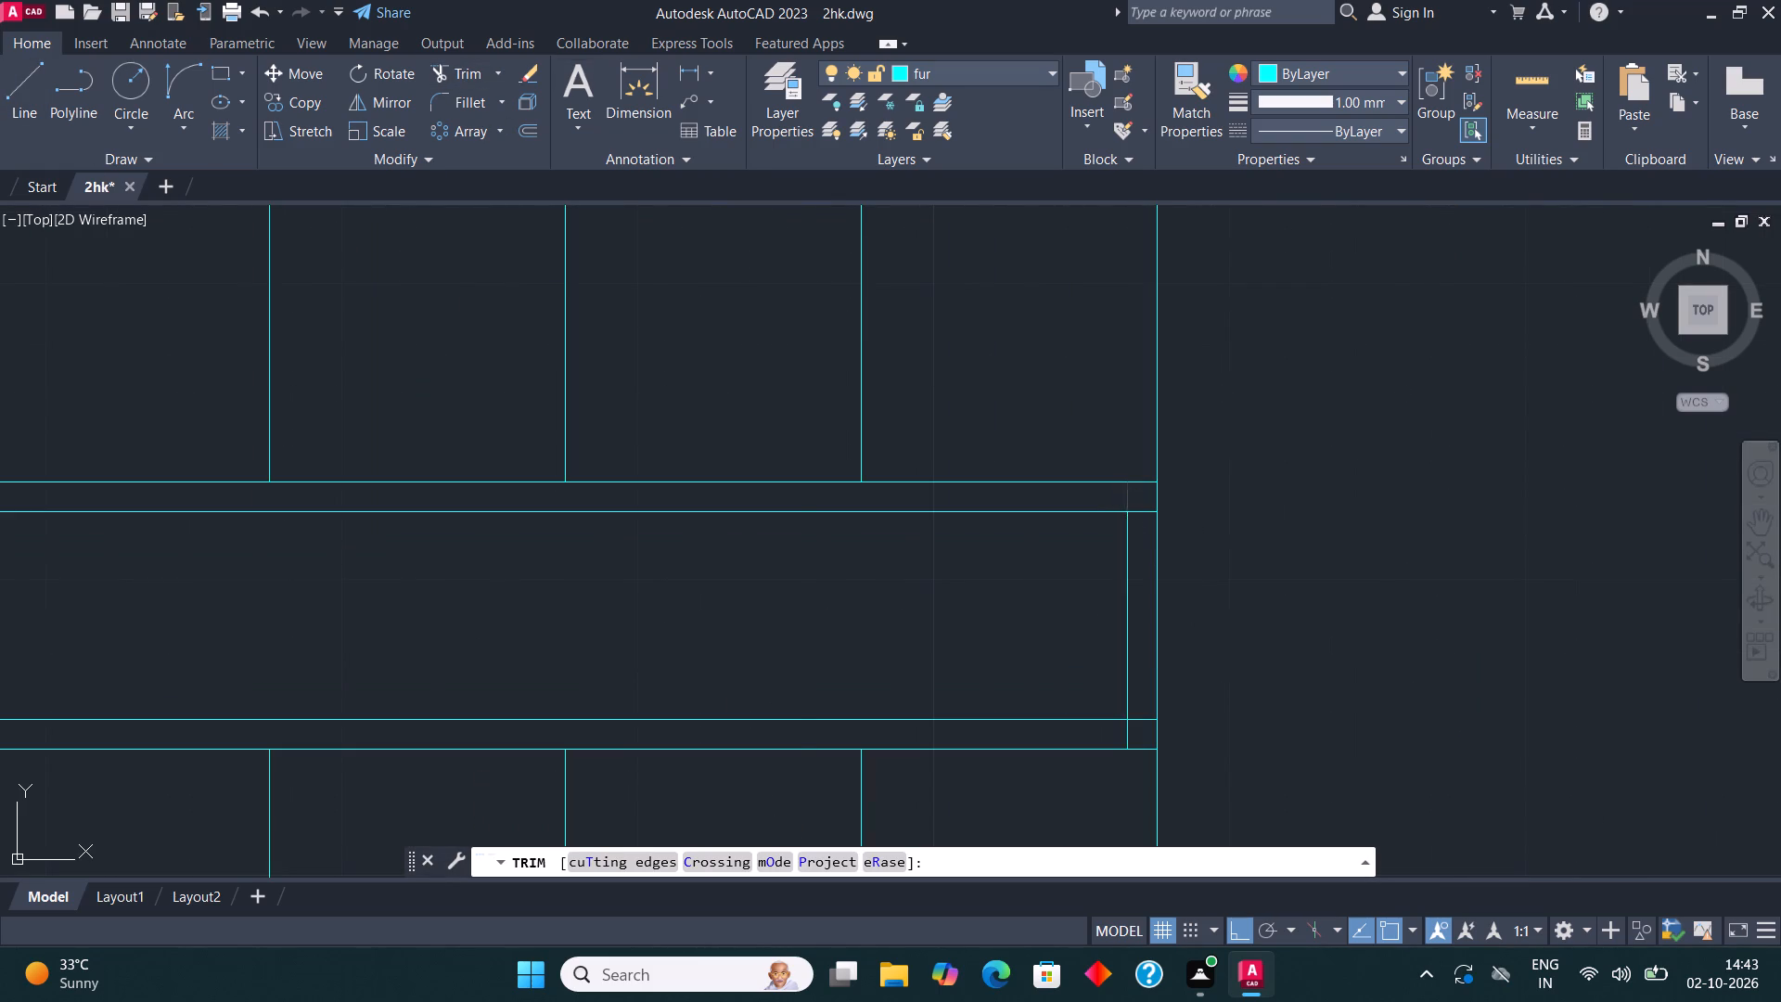
pyautogui.click(1138, 514)
pyautogui.click(1147, 722)
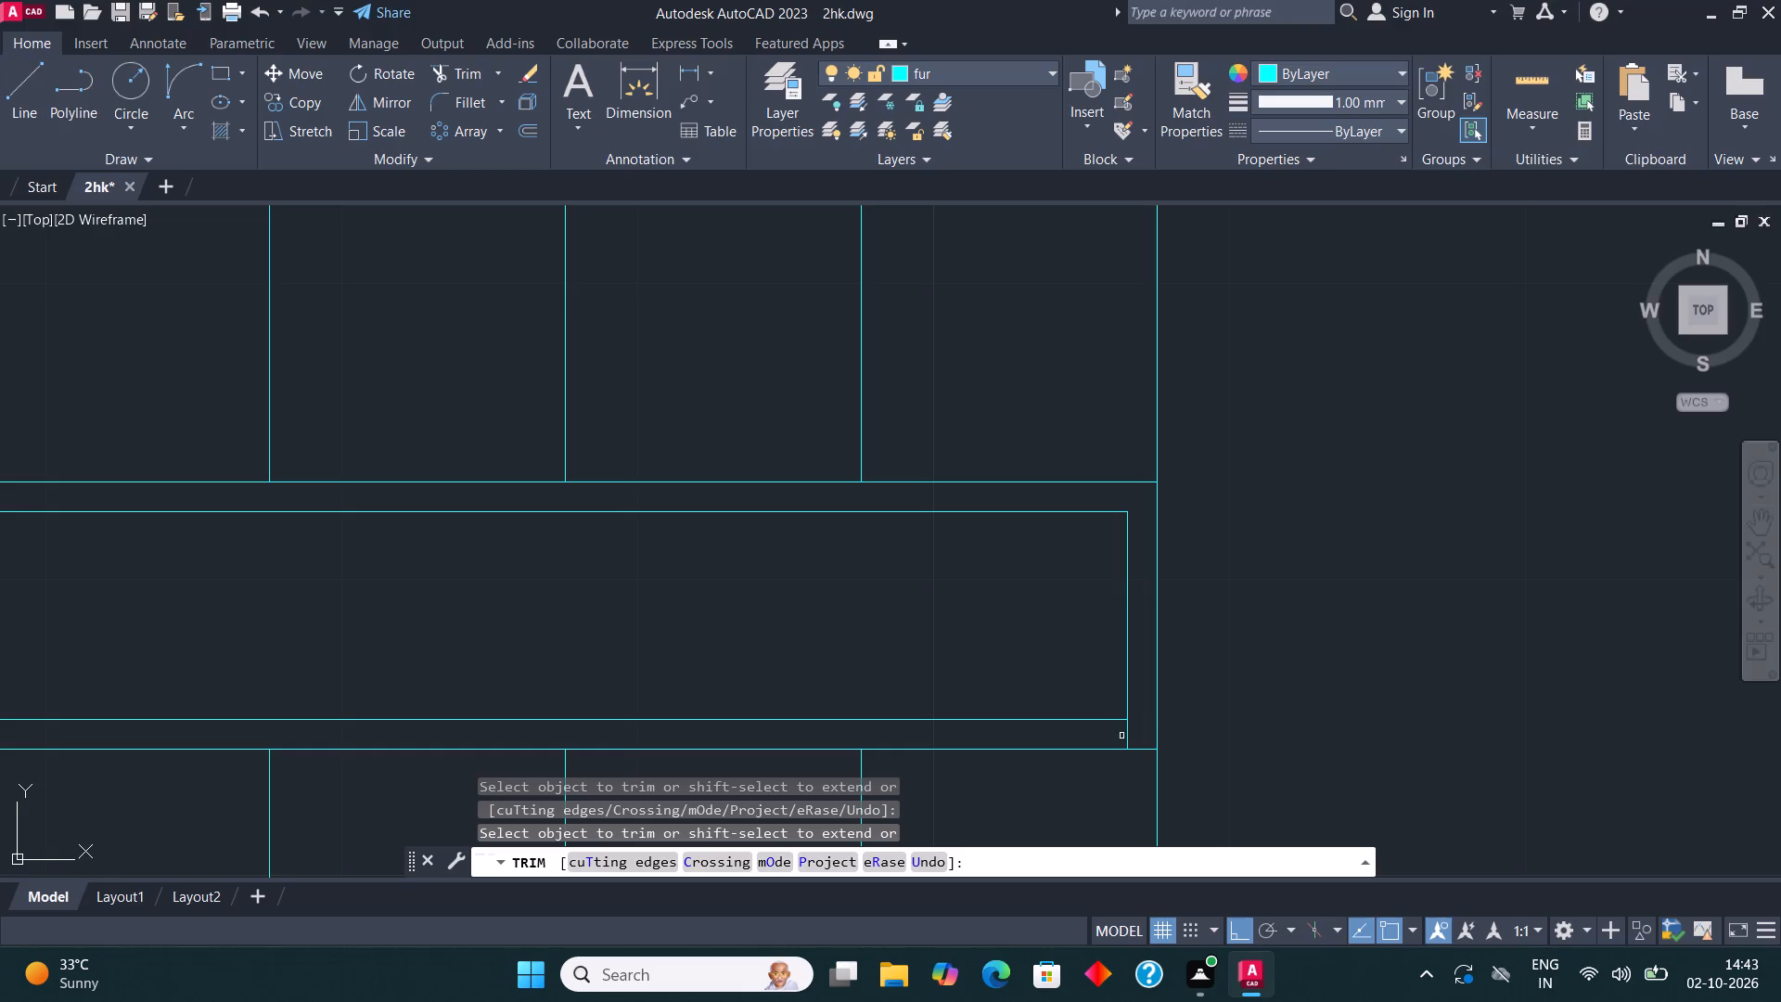
pyautogui.click(1130, 734)
pyautogui.scroll(-2, 1050, 563)
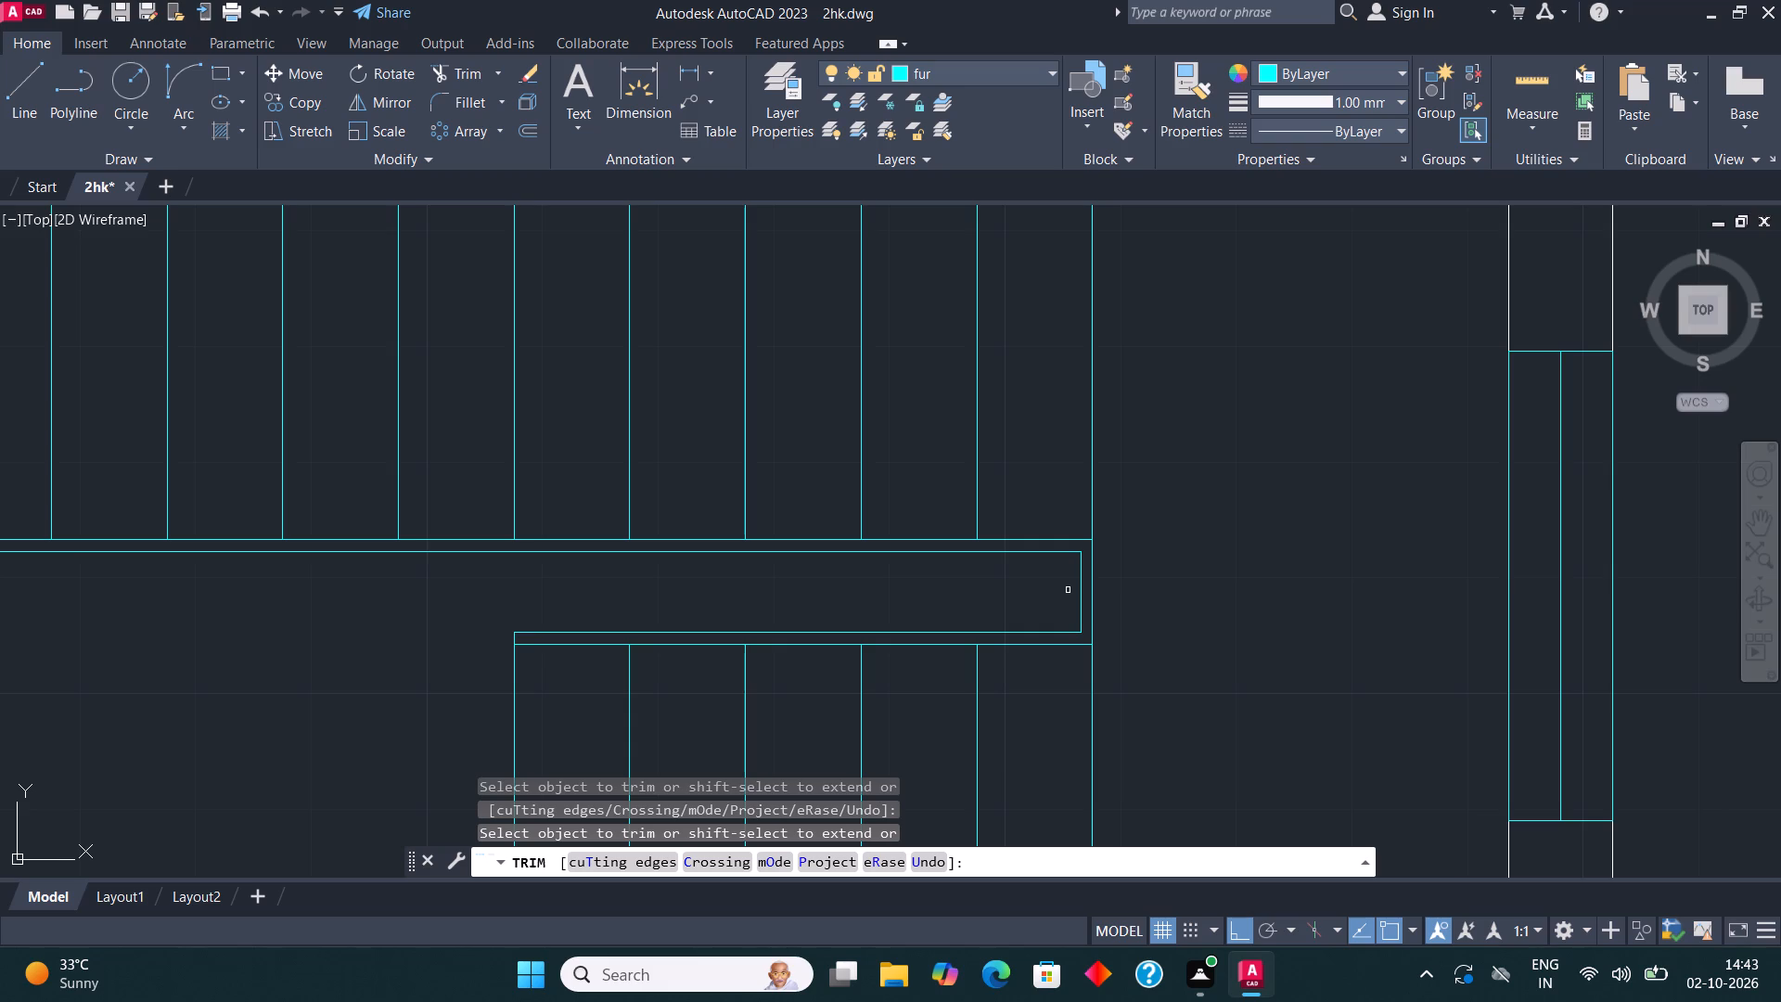
pyautogui.scroll(-4, 1039, 696)
pyautogui.moveTo(1059, 613); pyautogui.dragTo(1090, 496, button='middle')
pyautogui.scroll(1, 1096, 565)
pyautogui.press('Escape')
# Draw a horizontal direction line from the midpoint of the upper flight's first tread line, ending between the fifth and sixth tread lines.
pyautogui.moveTo(1024, 473); pyautogui.dragTo(1028, 598, button='middle')
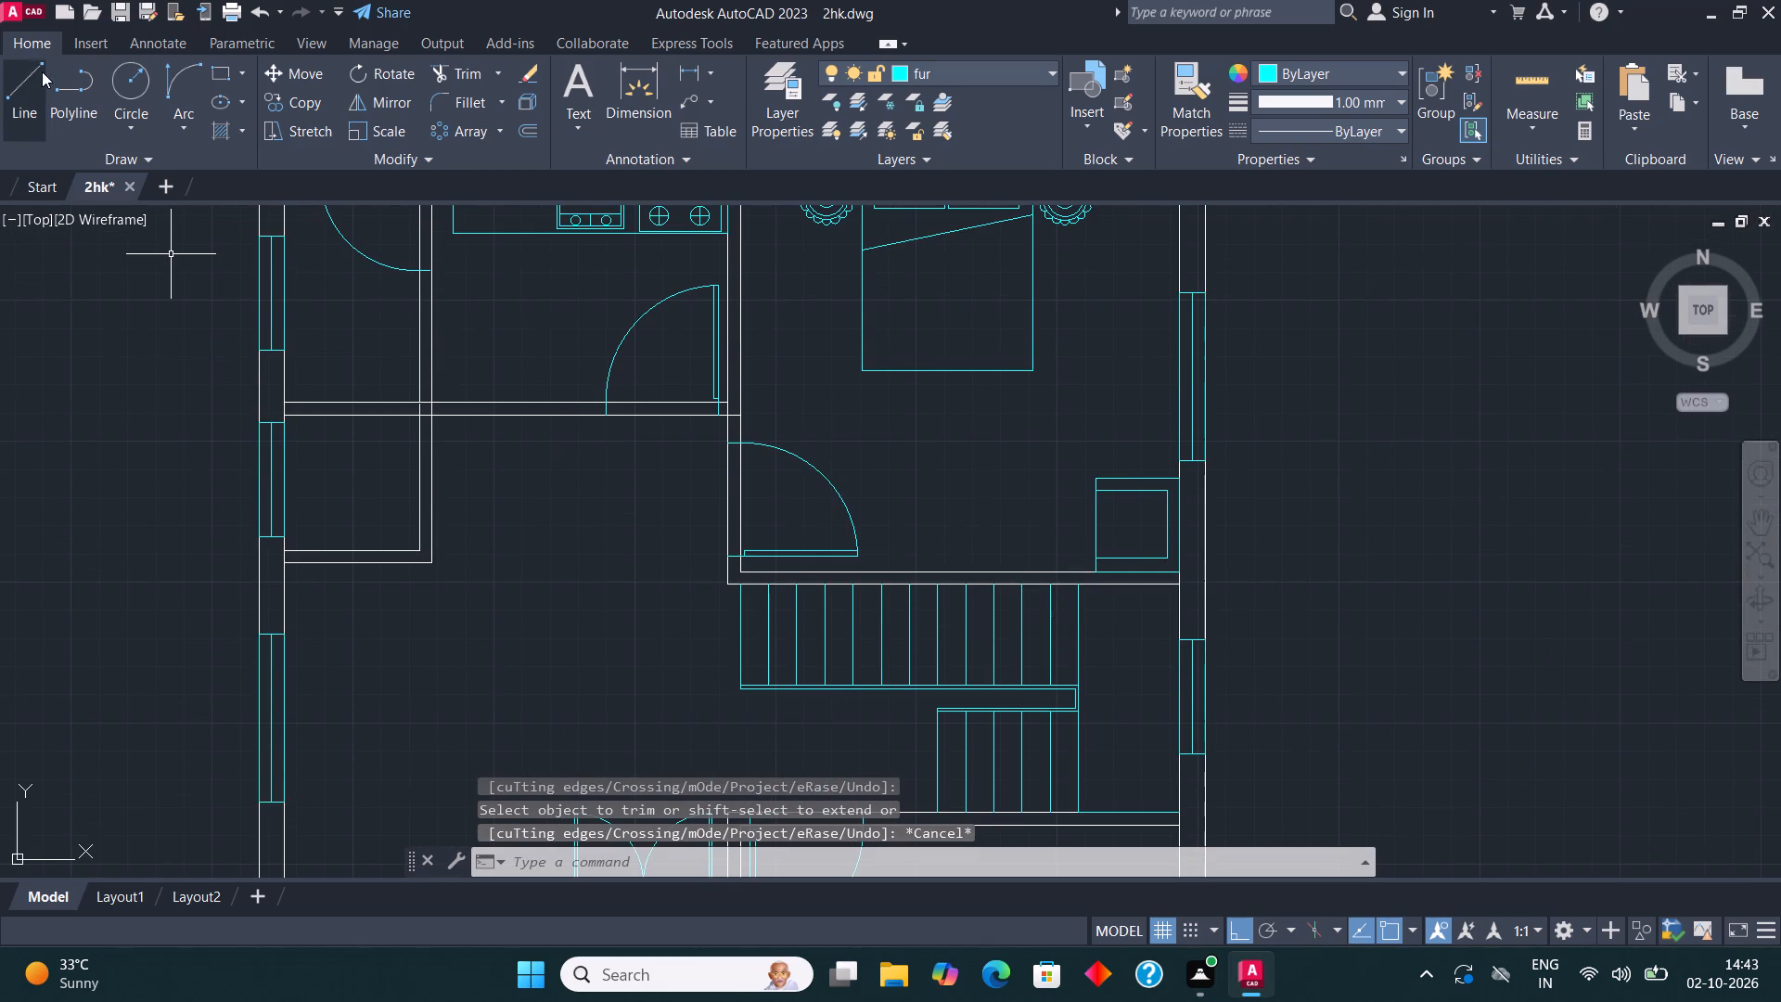
pyautogui.click(28, 72)
pyautogui.scroll(1, 767, 736)
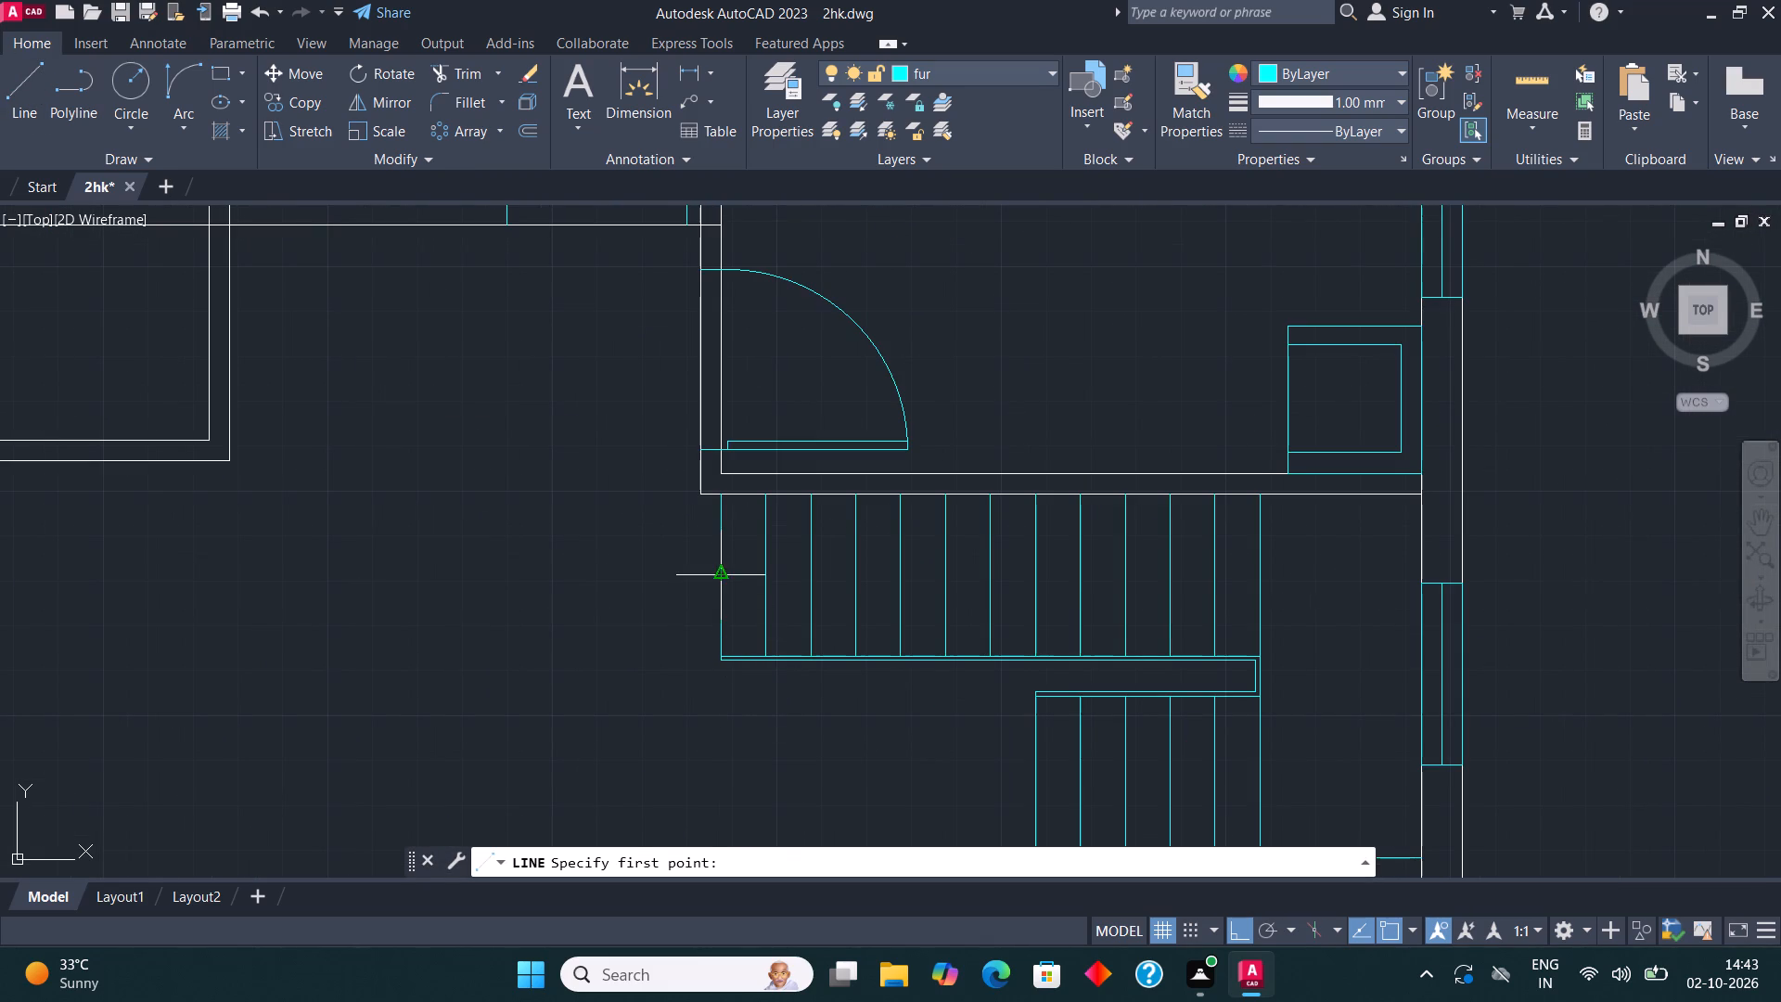
pyautogui.click(715, 579)
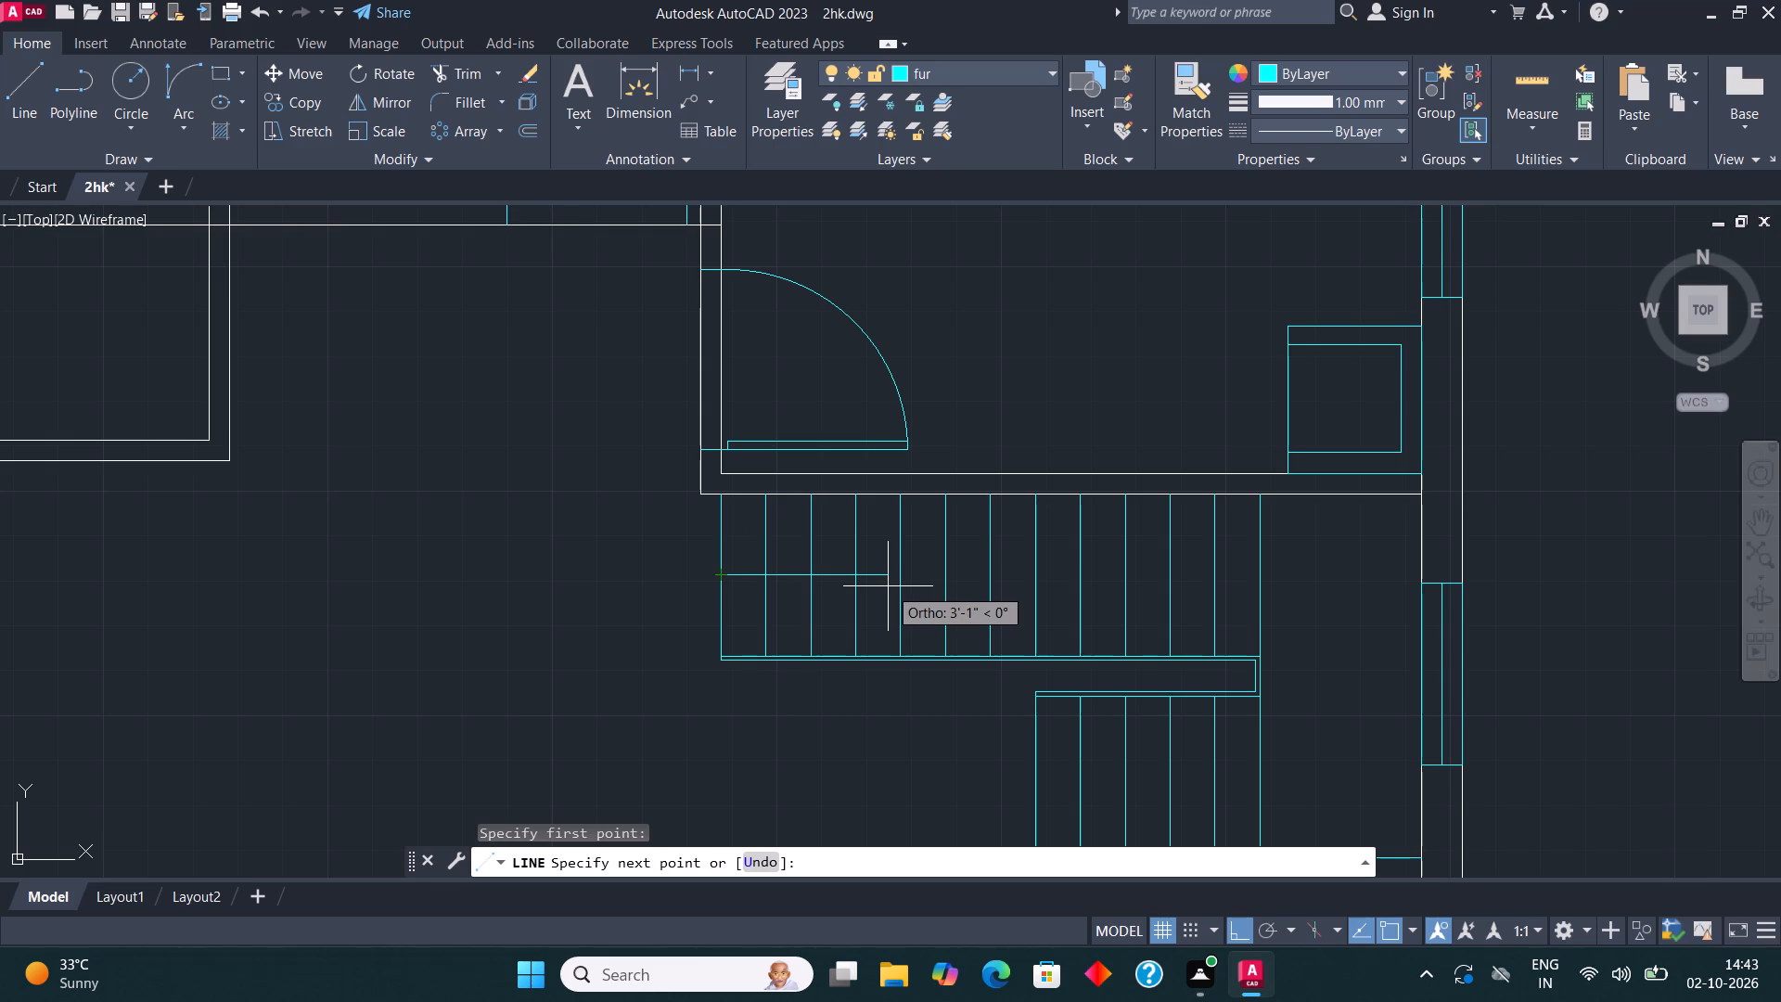
pyautogui.scroll(1, 888, 586)
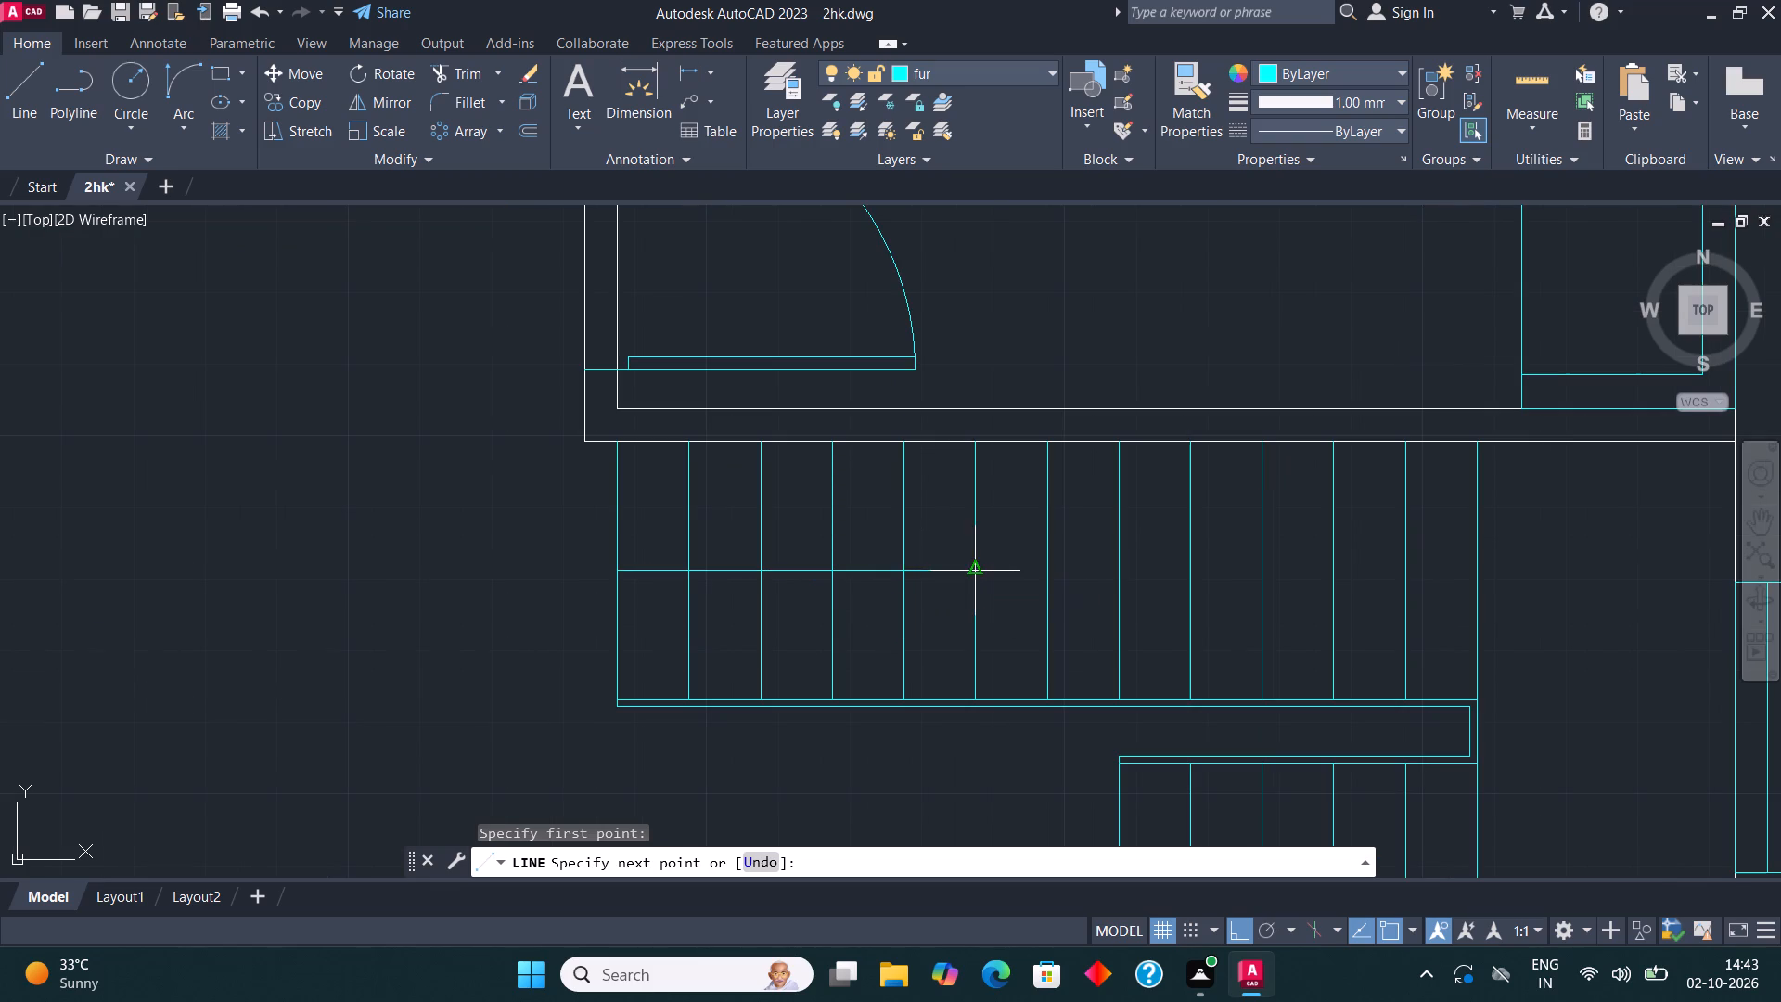
pyautogui.click(952, 572)
pyautogui.press('Escape')
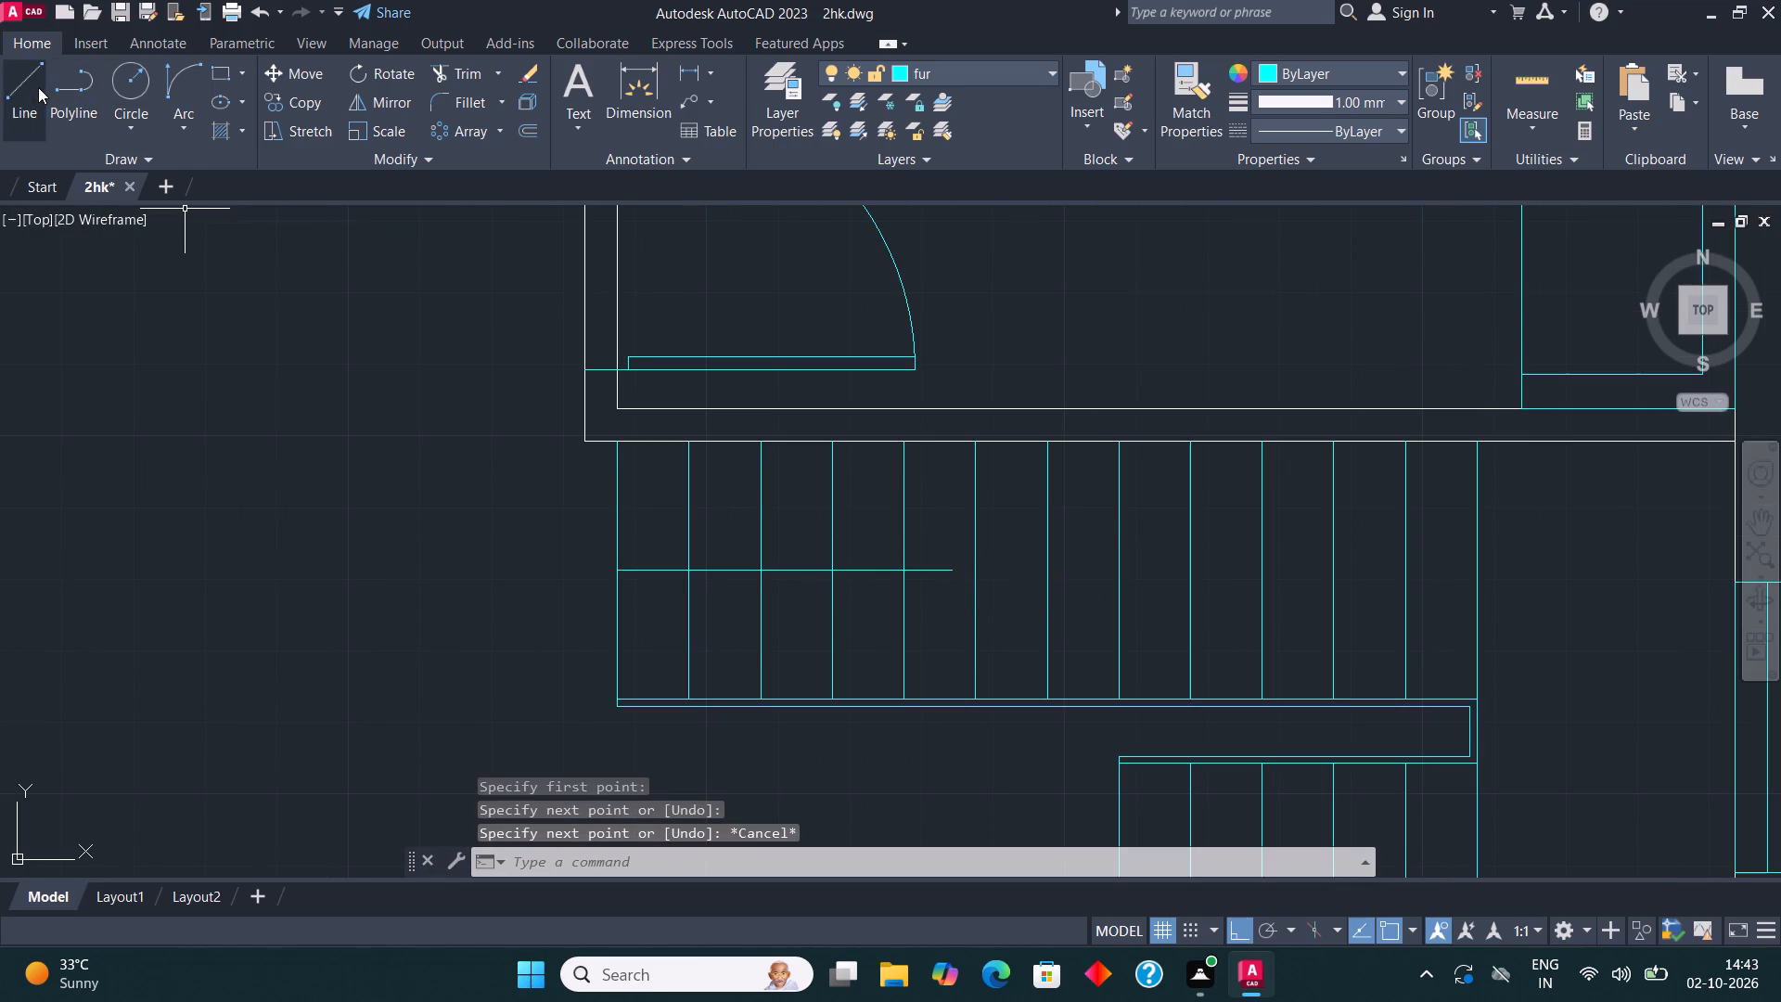
# Draw a slanted arrowhead line from the direction line's free end back and up to the fifth tread line.
pyautogui.click(36, 87)
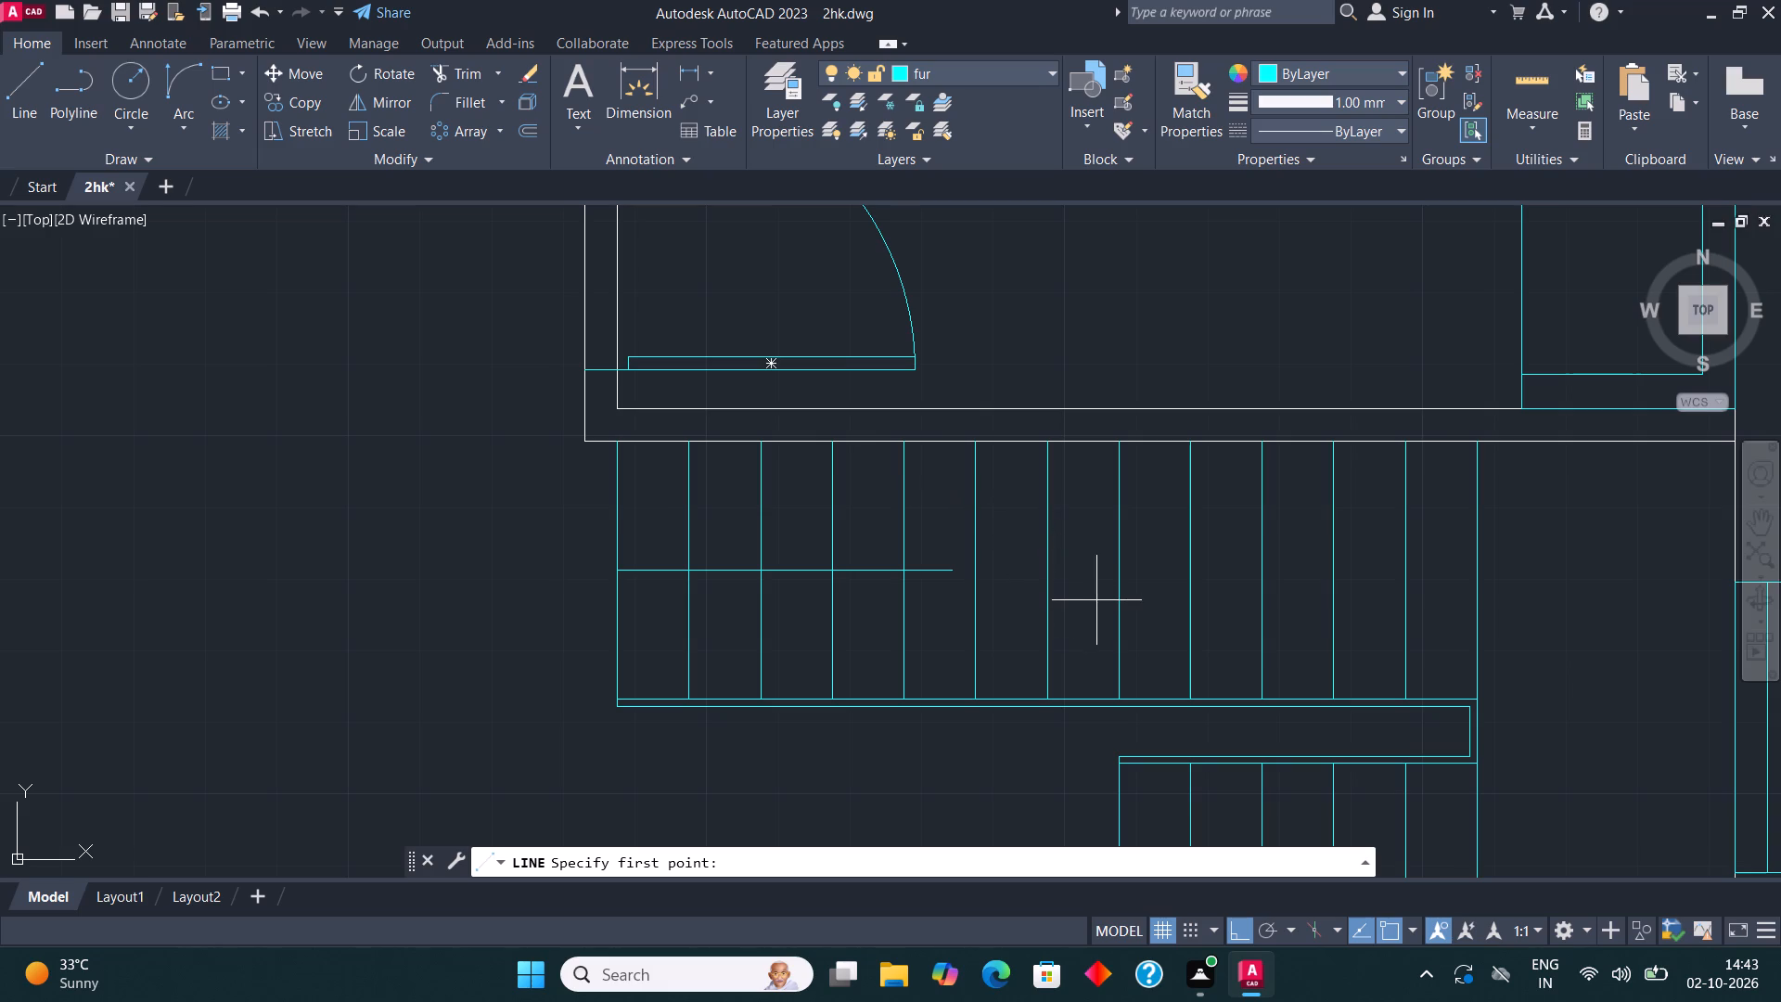
pyautogui.click(947, 573)
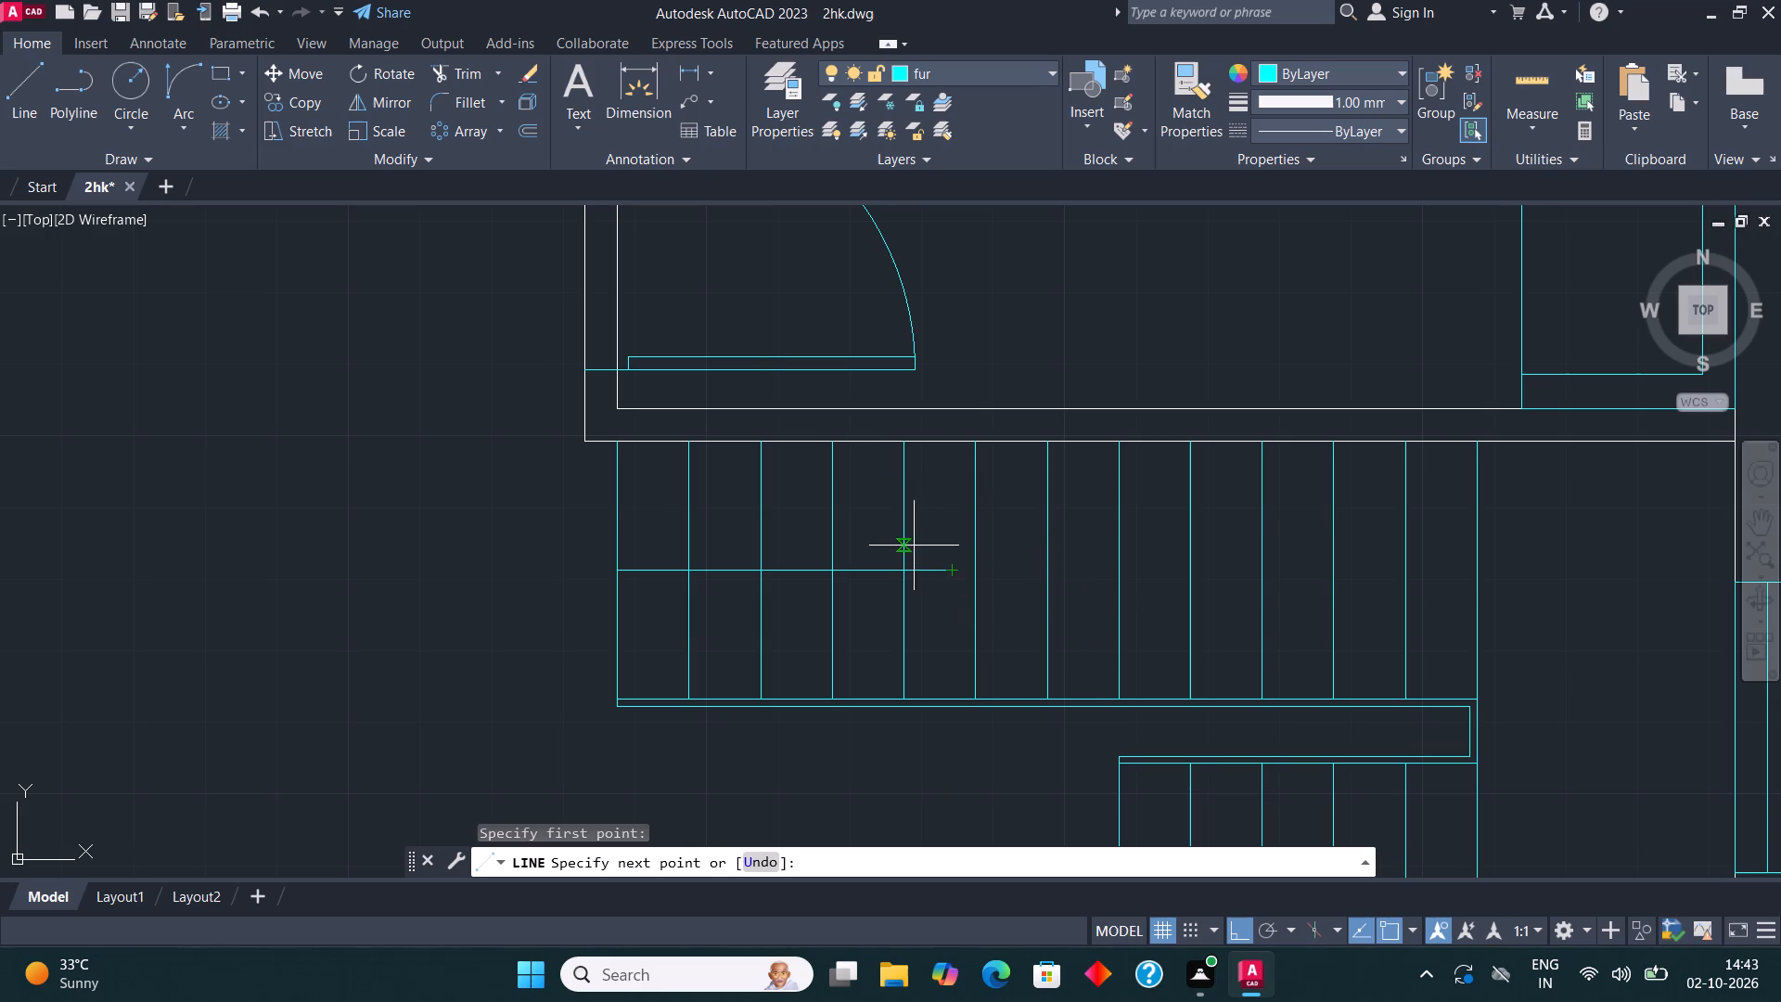
pyautogui.click(906, 534)
pyautogui.press('Escape')
# Mirror the slanted arrowhead line across the horizontal direction line, erasing the source line.
pyautogui.click(928, 556)
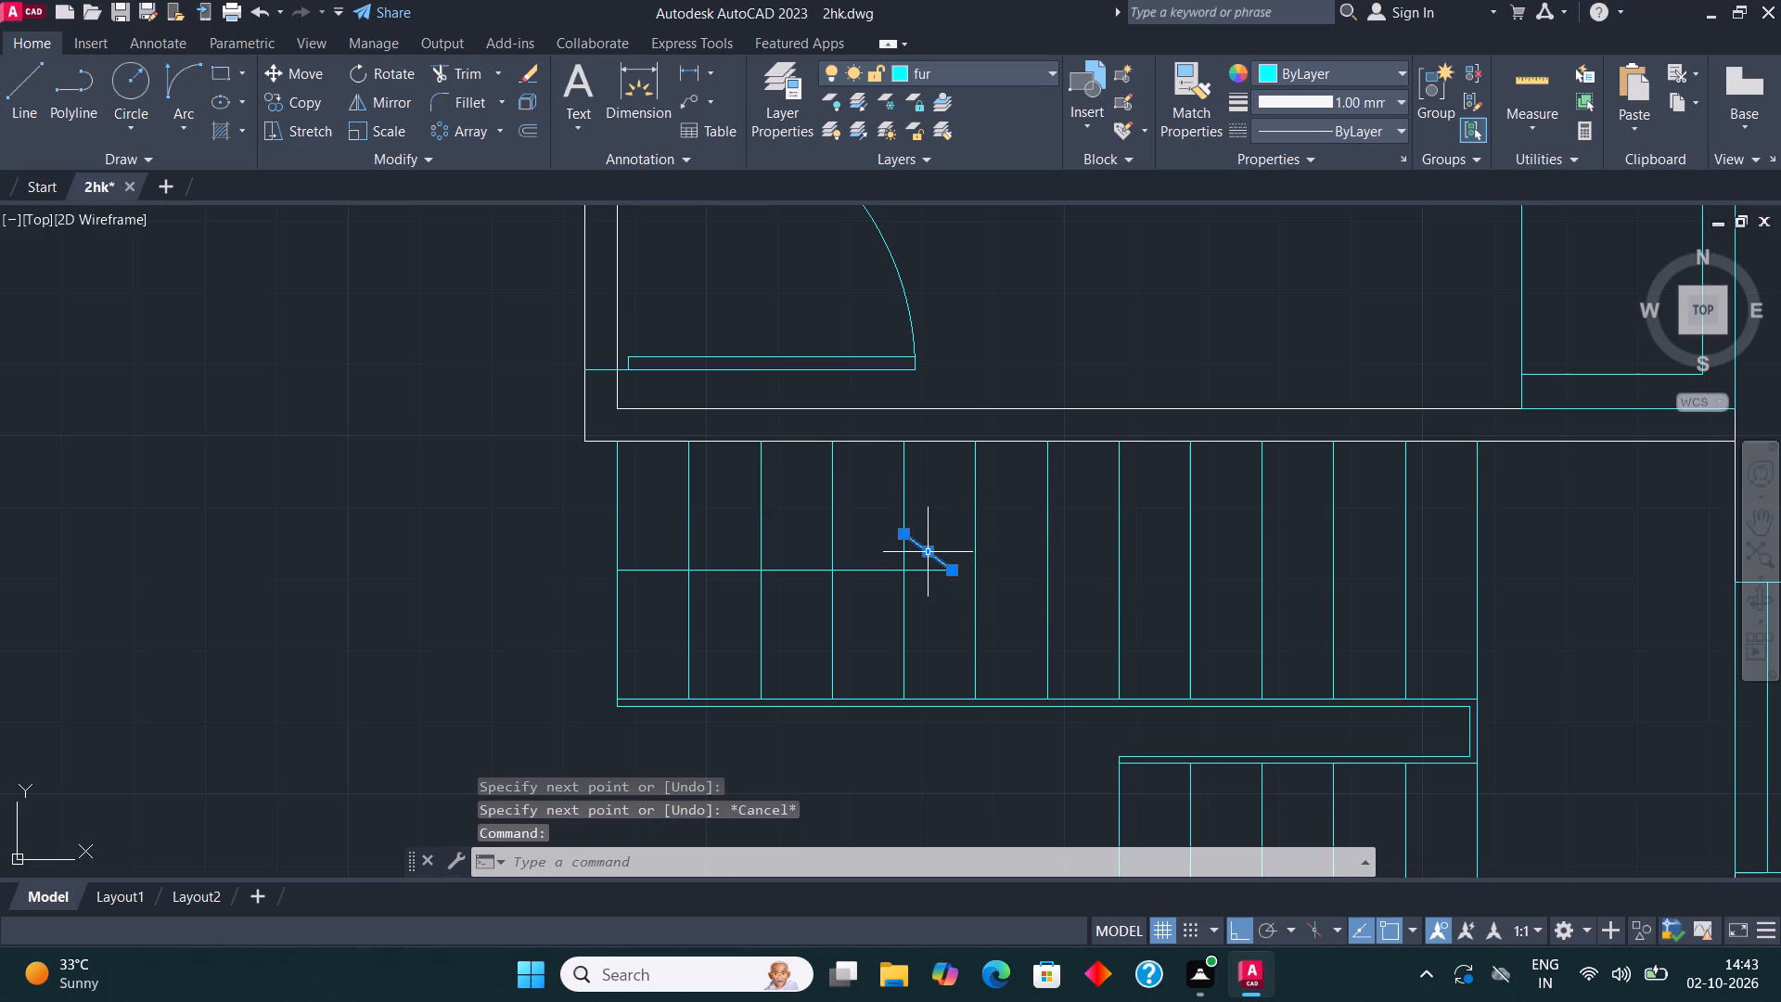
pyautogui.click(385, 109)
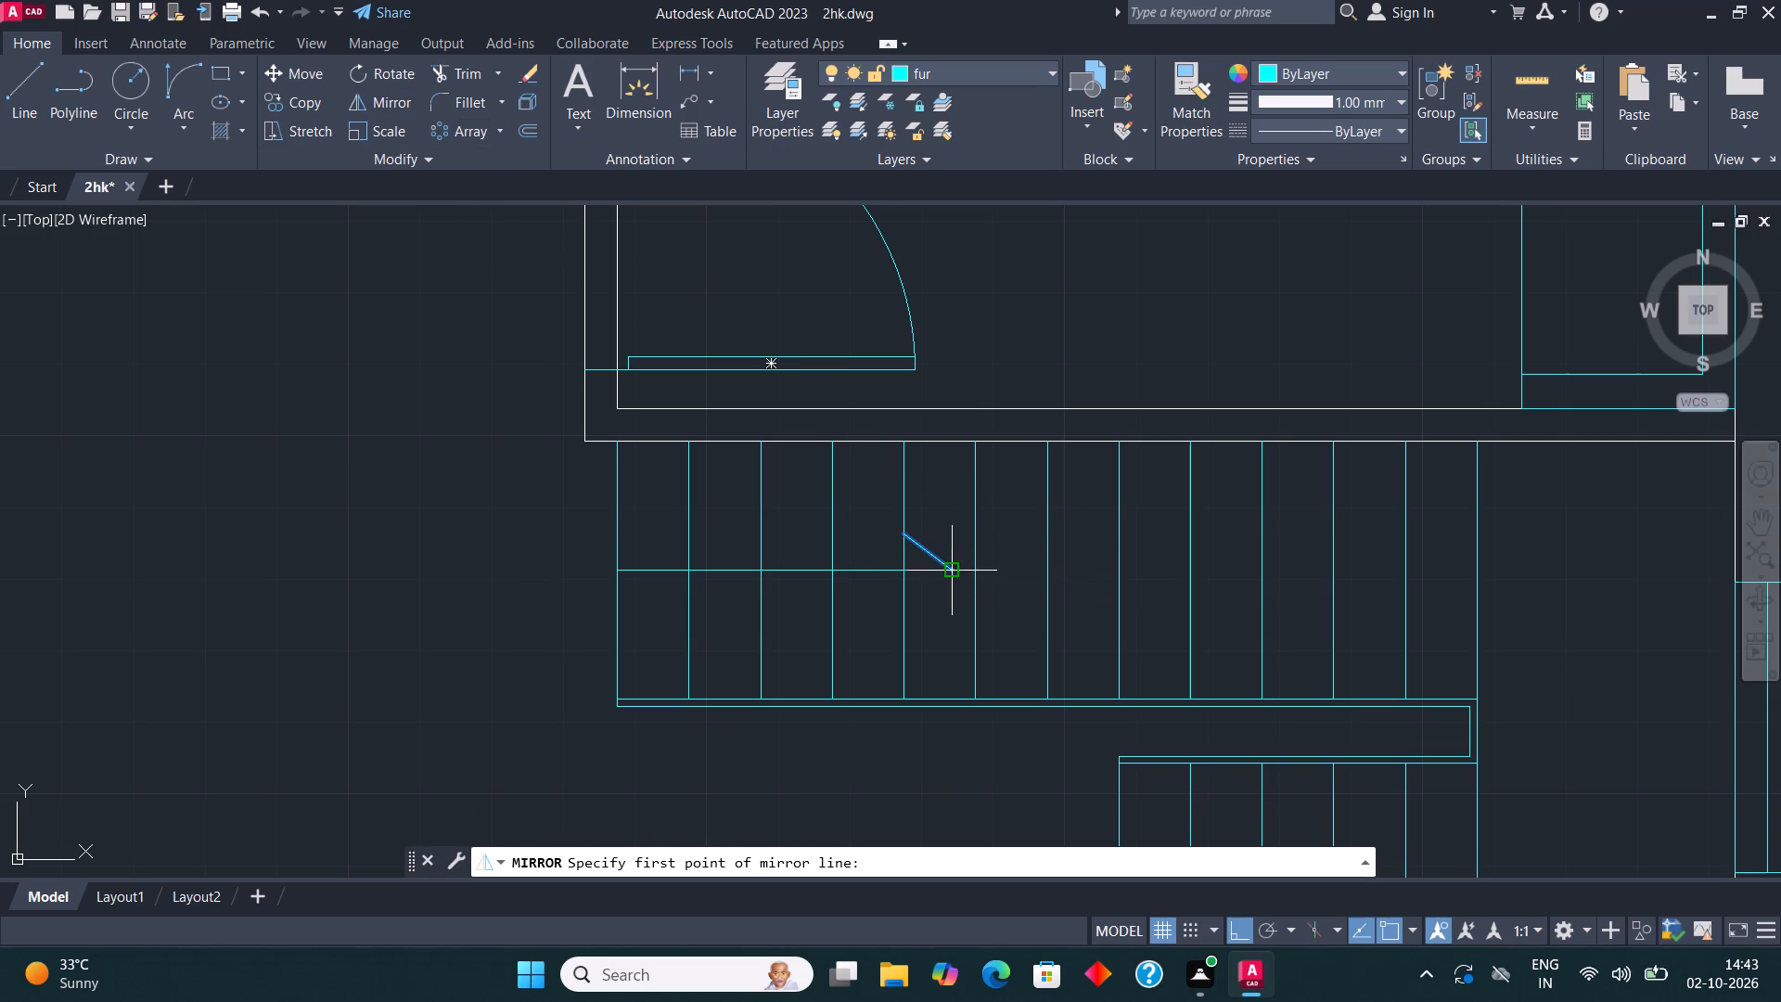
pyautogui.click(956, 574)
pyautogui.press('F8')
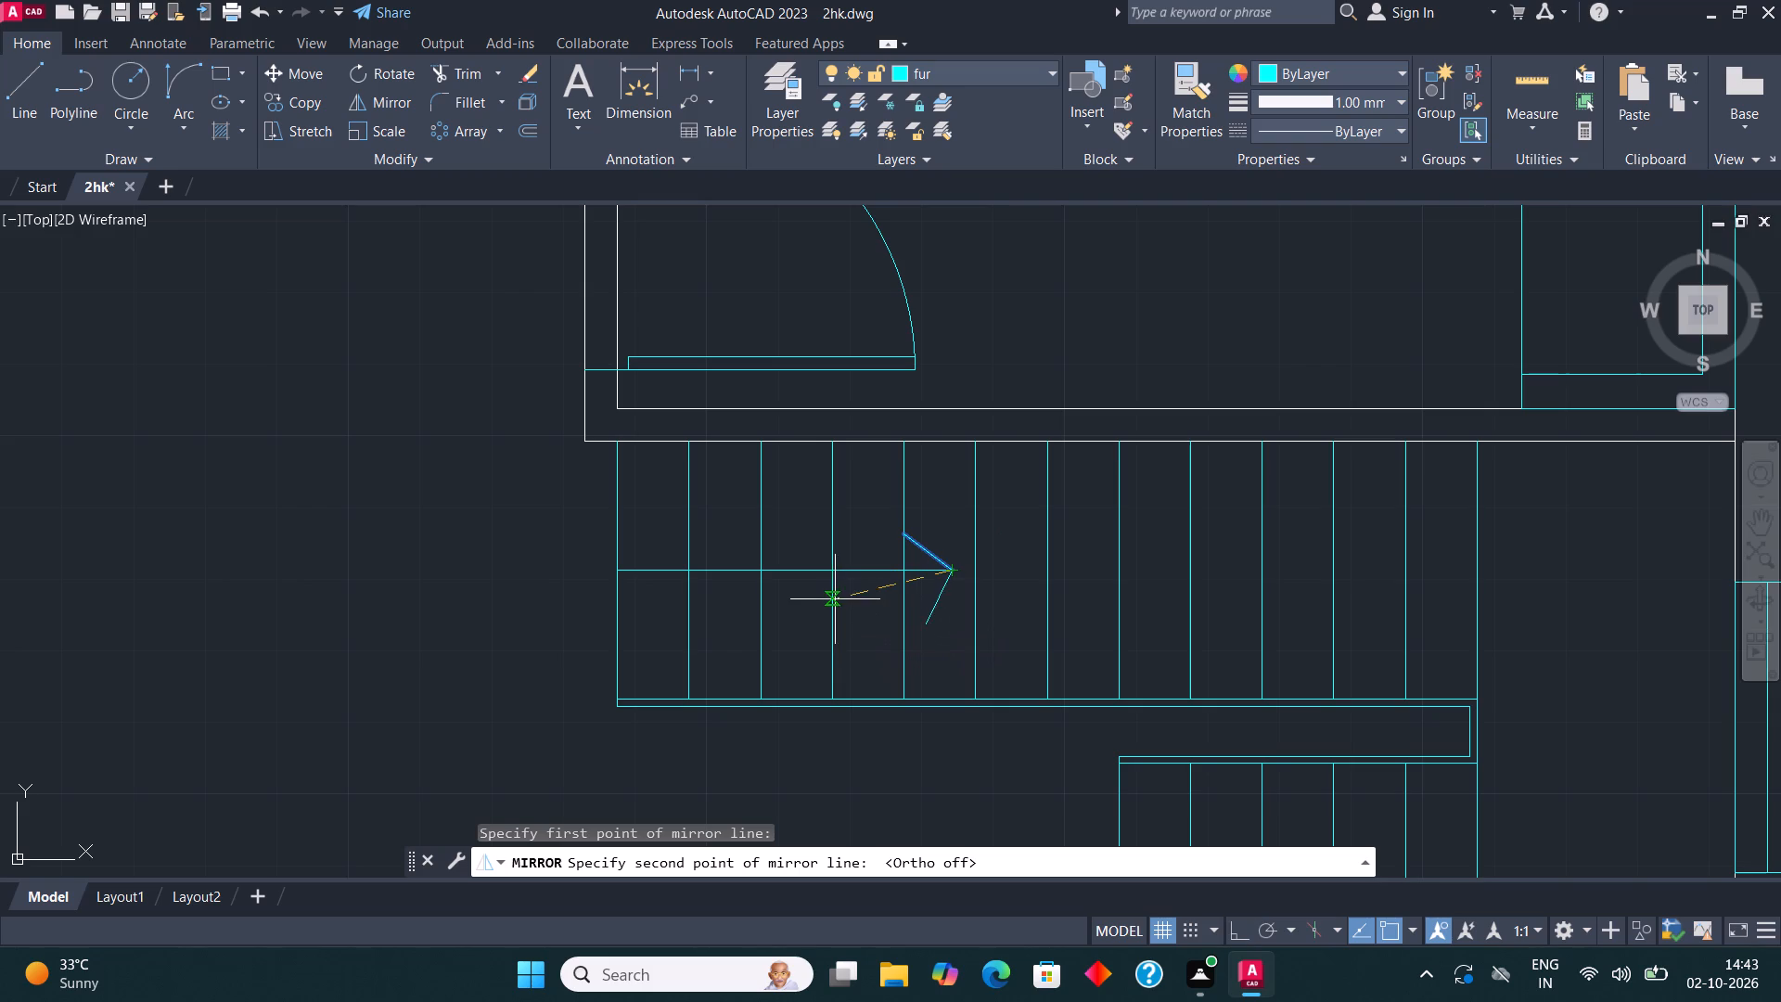
pyautogui.press('F8')
pyautogui.click(851, 597)
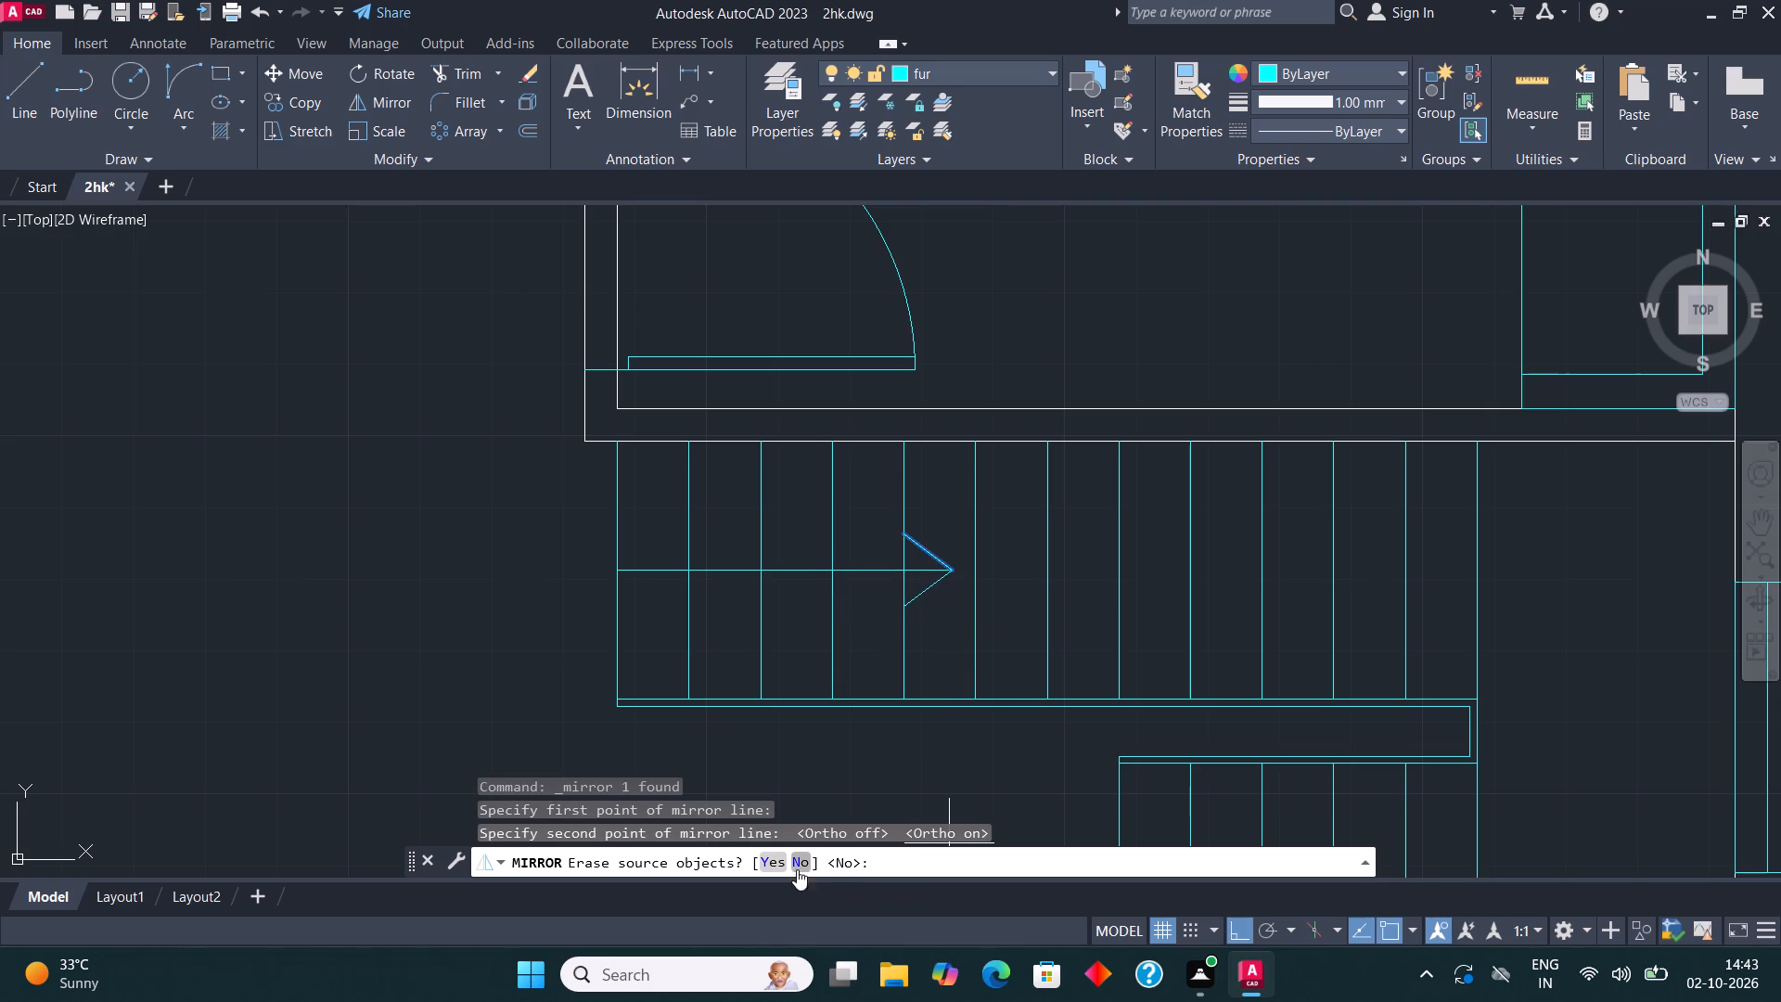
pyautogui.click(772, 863)
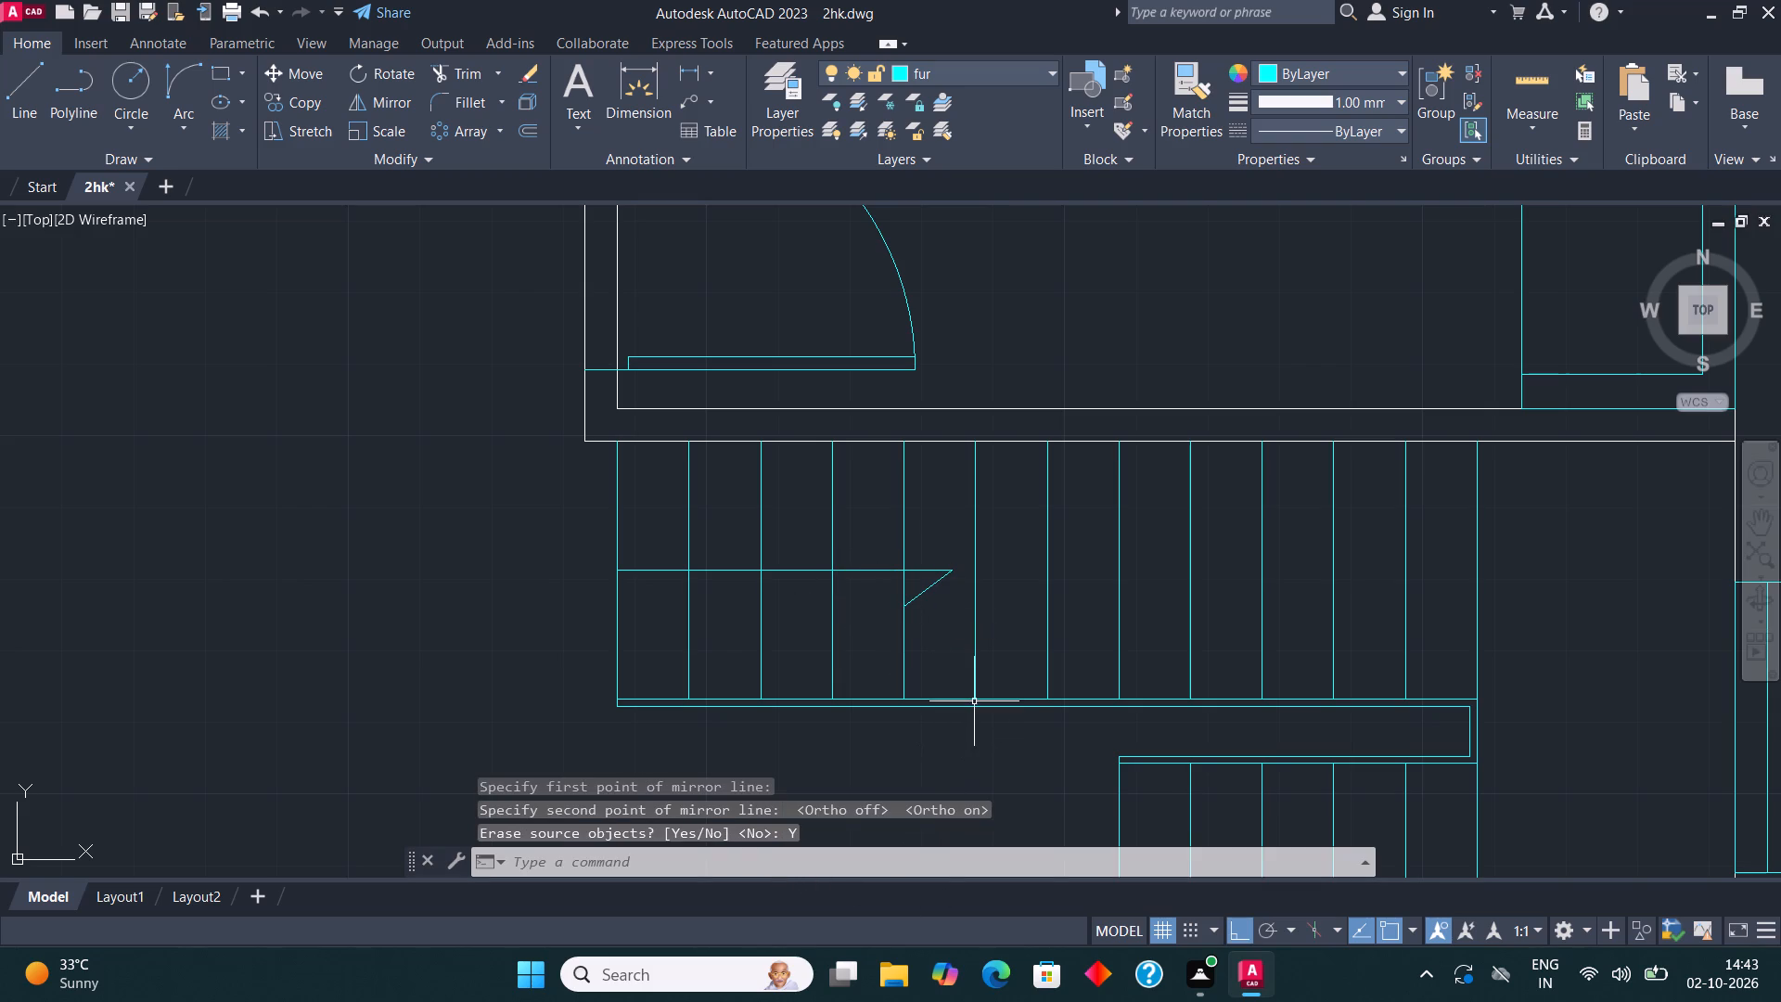
# Mirror the remaining slanted line back across the direction line, keeping the source, to form a two-sided arrowhead.
pyautogui.click(922, 595)
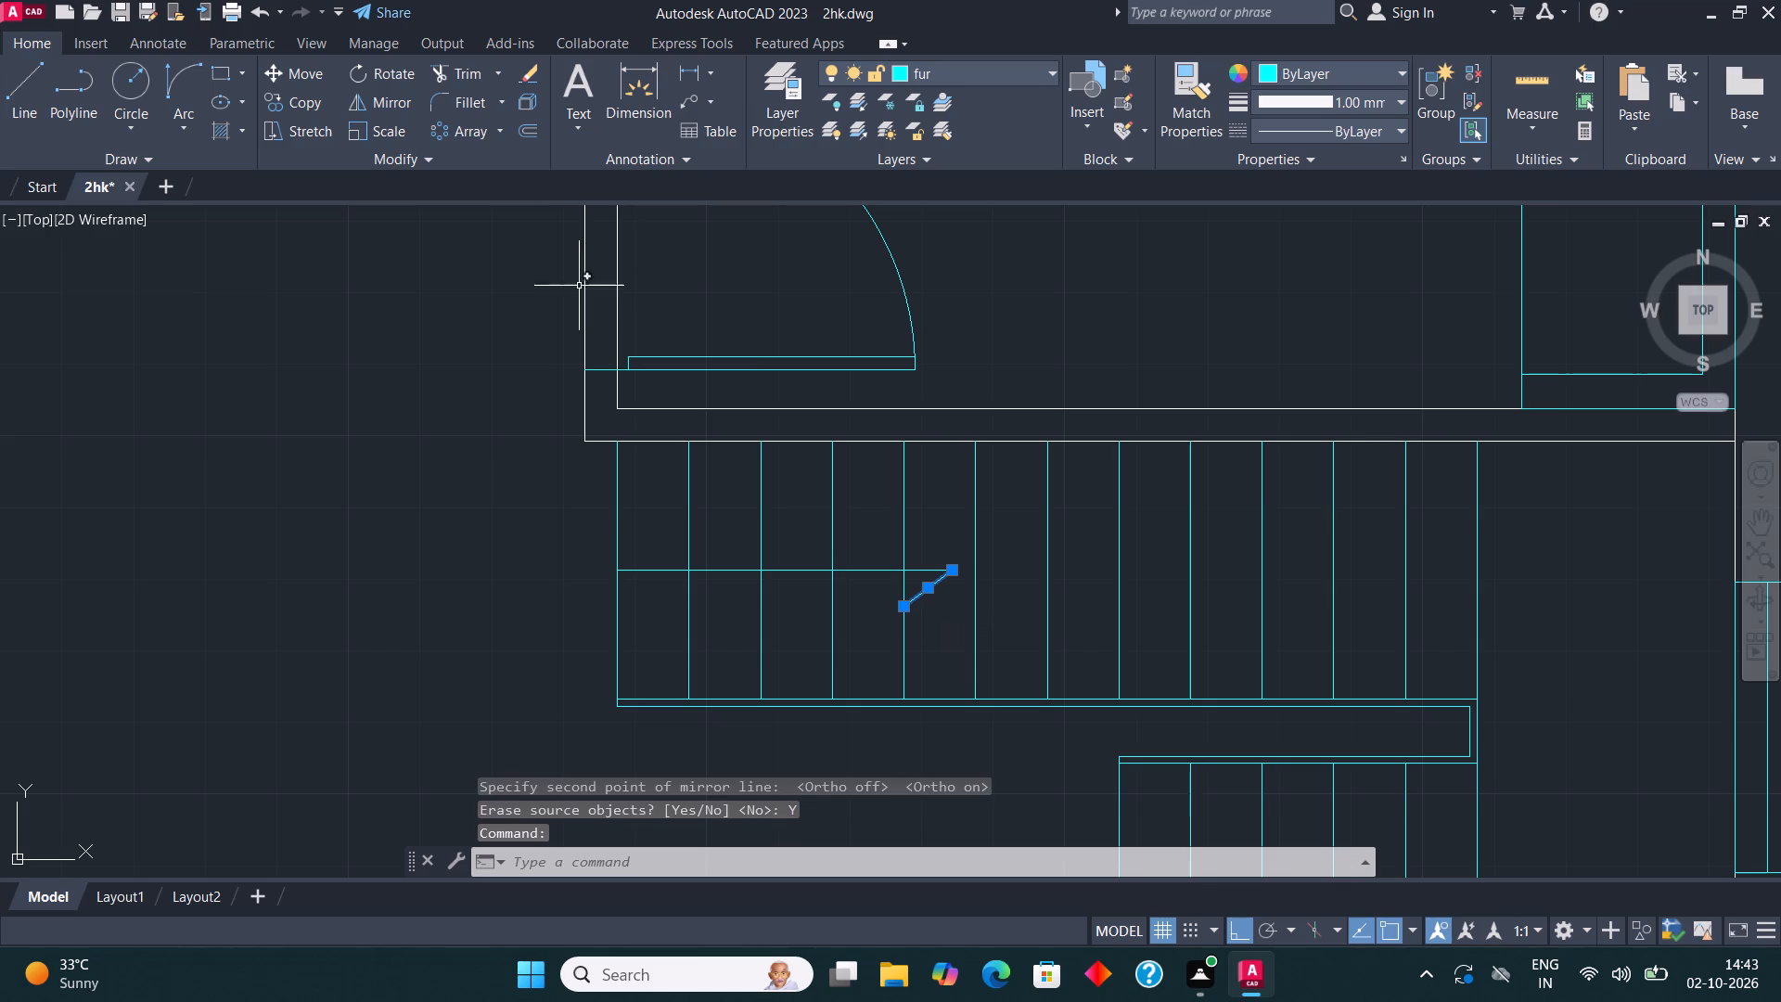
pyautogui.click(378, 106)
pyautogui.click(953, 566)
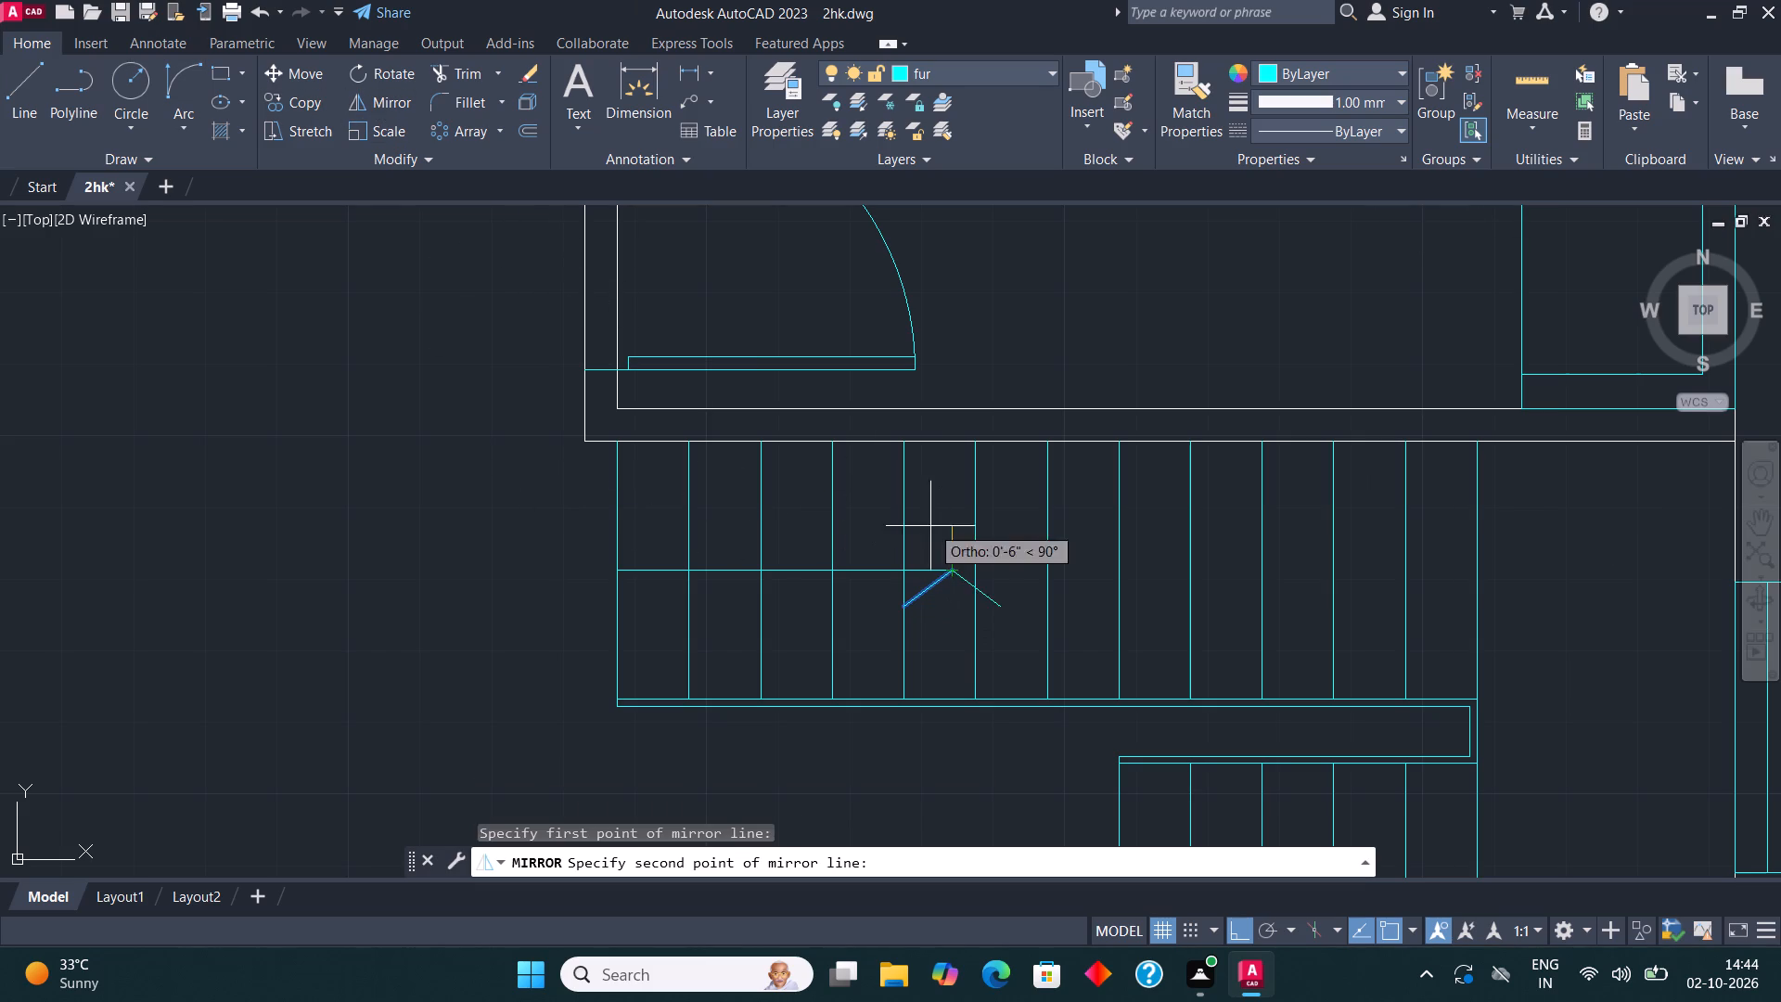
pyautogui.click(855, 526)
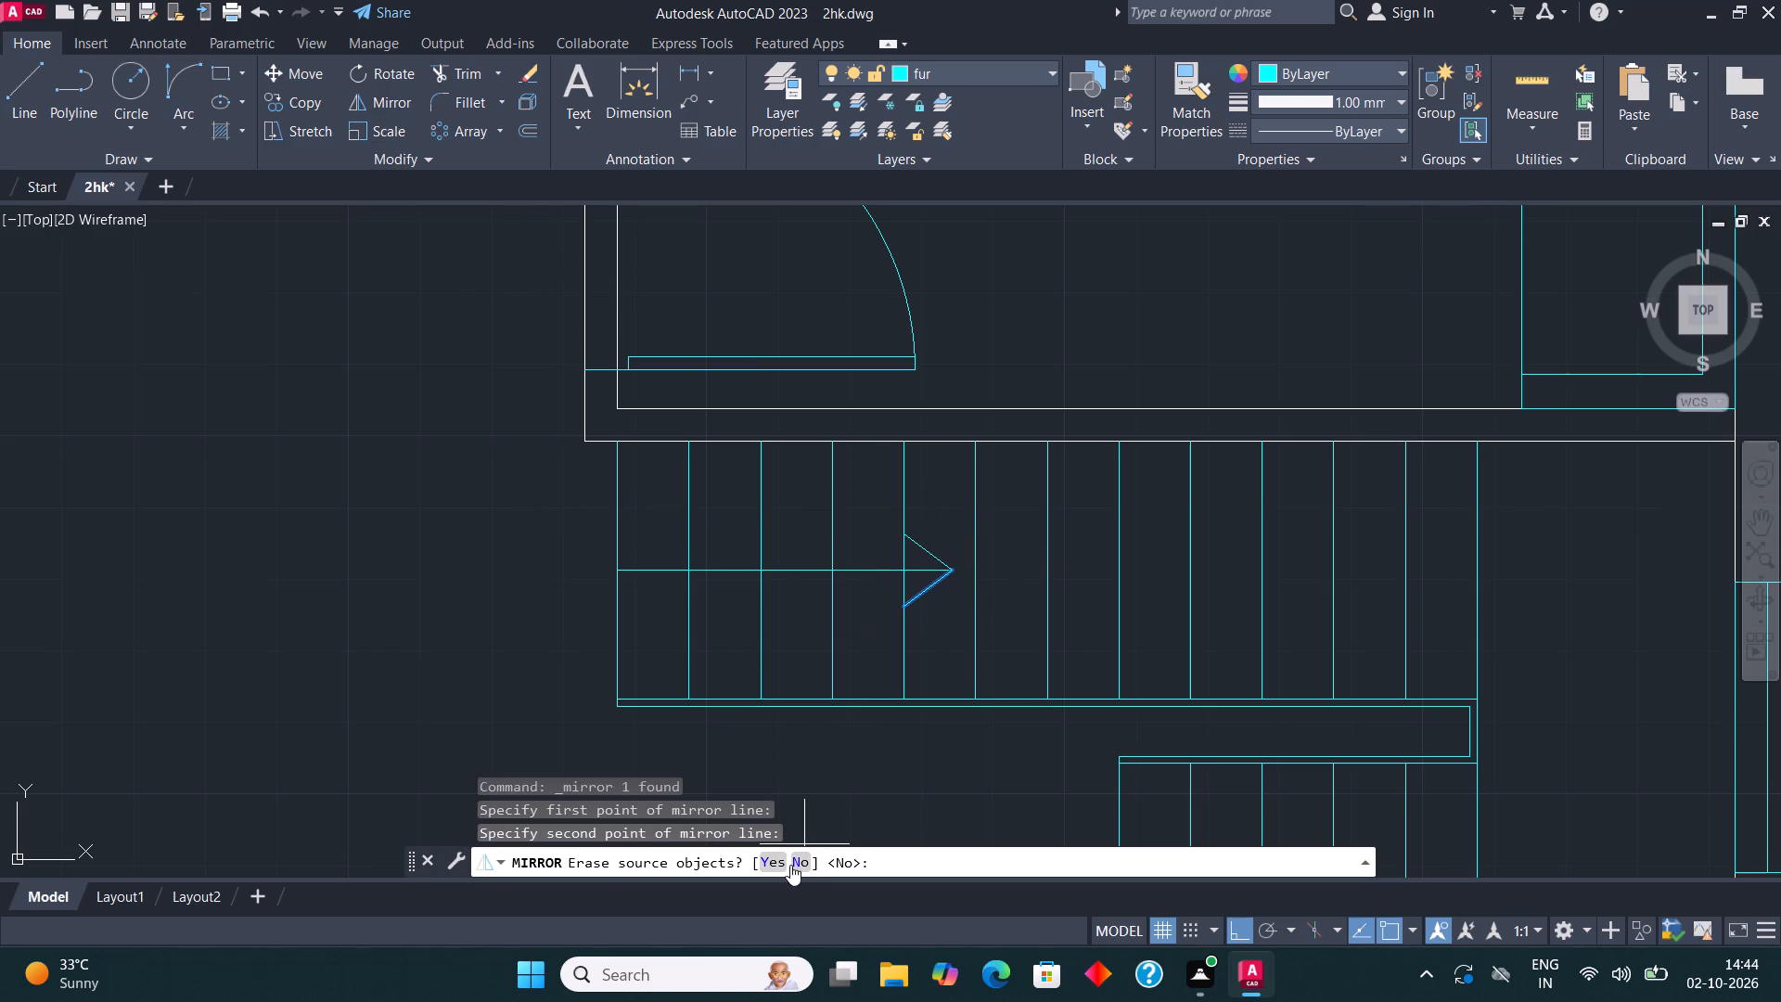
pyautogui.click(792, 859)
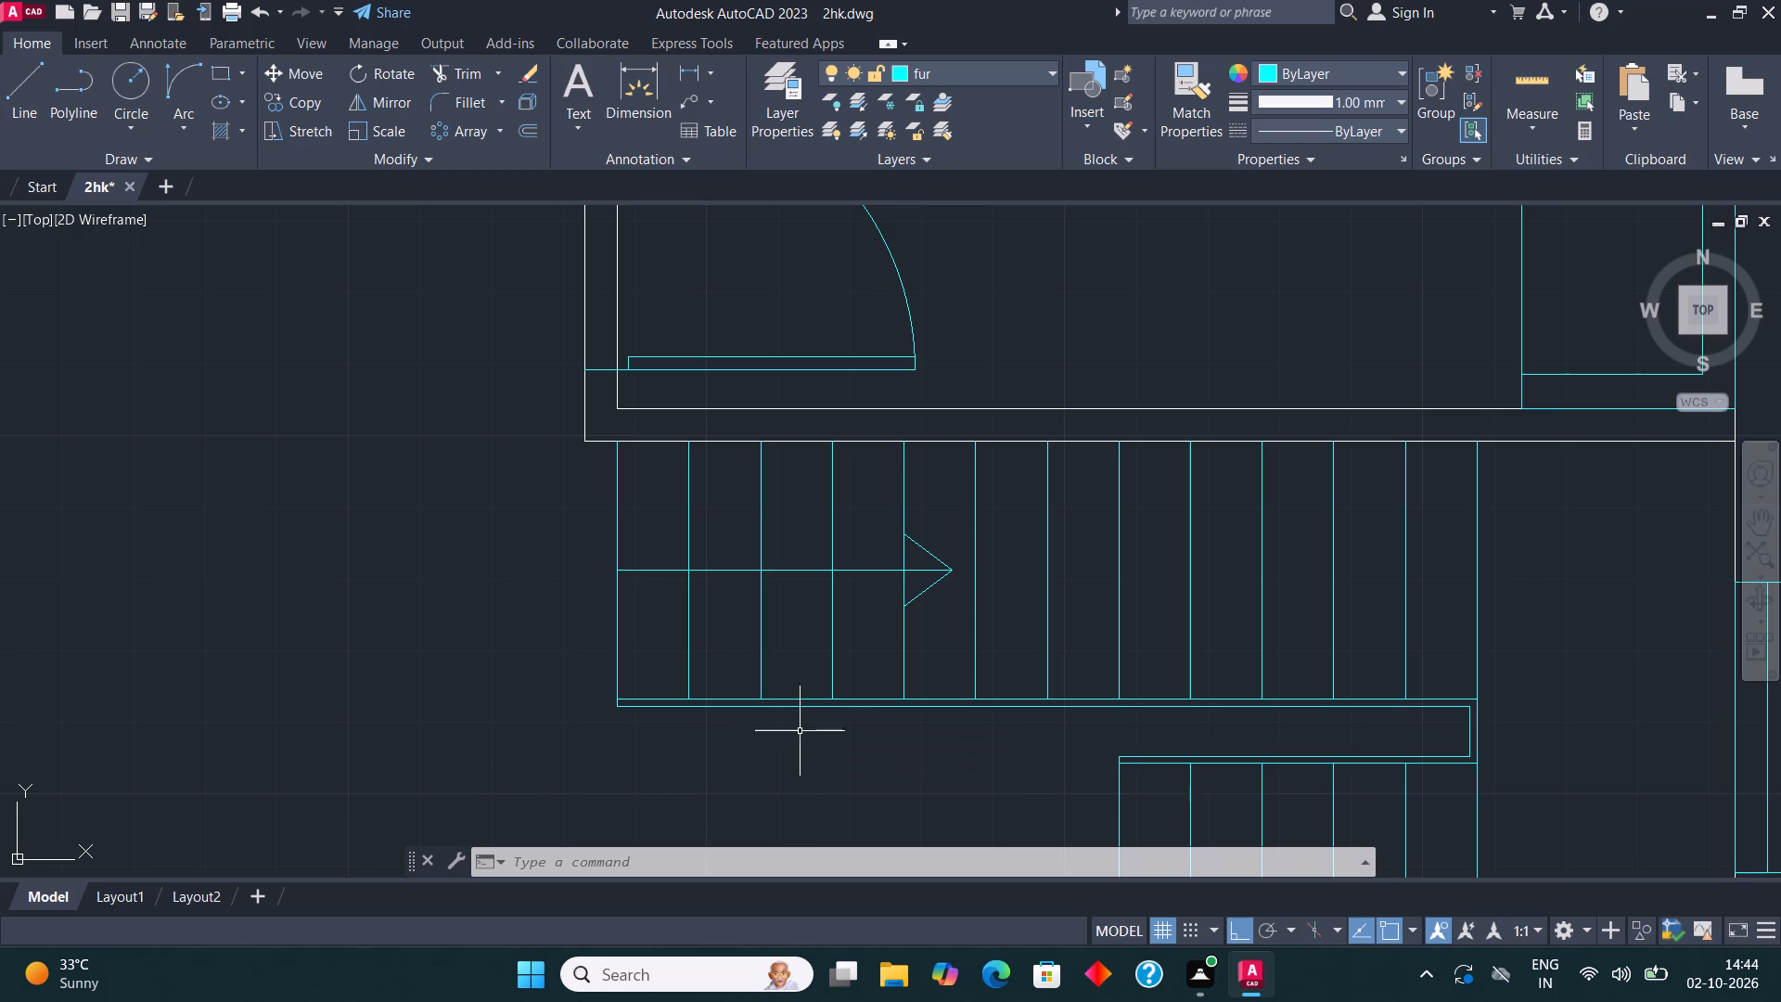
# Draw a zigzag break line across the upper flight, from the wall just past the arrowhead diagonally down to the railing line.
pyautogui.scroll(-1, 802, 826)
pyautogui.moveTo(897, 786); pyautogui.dragTo(917, 615, button='middle')
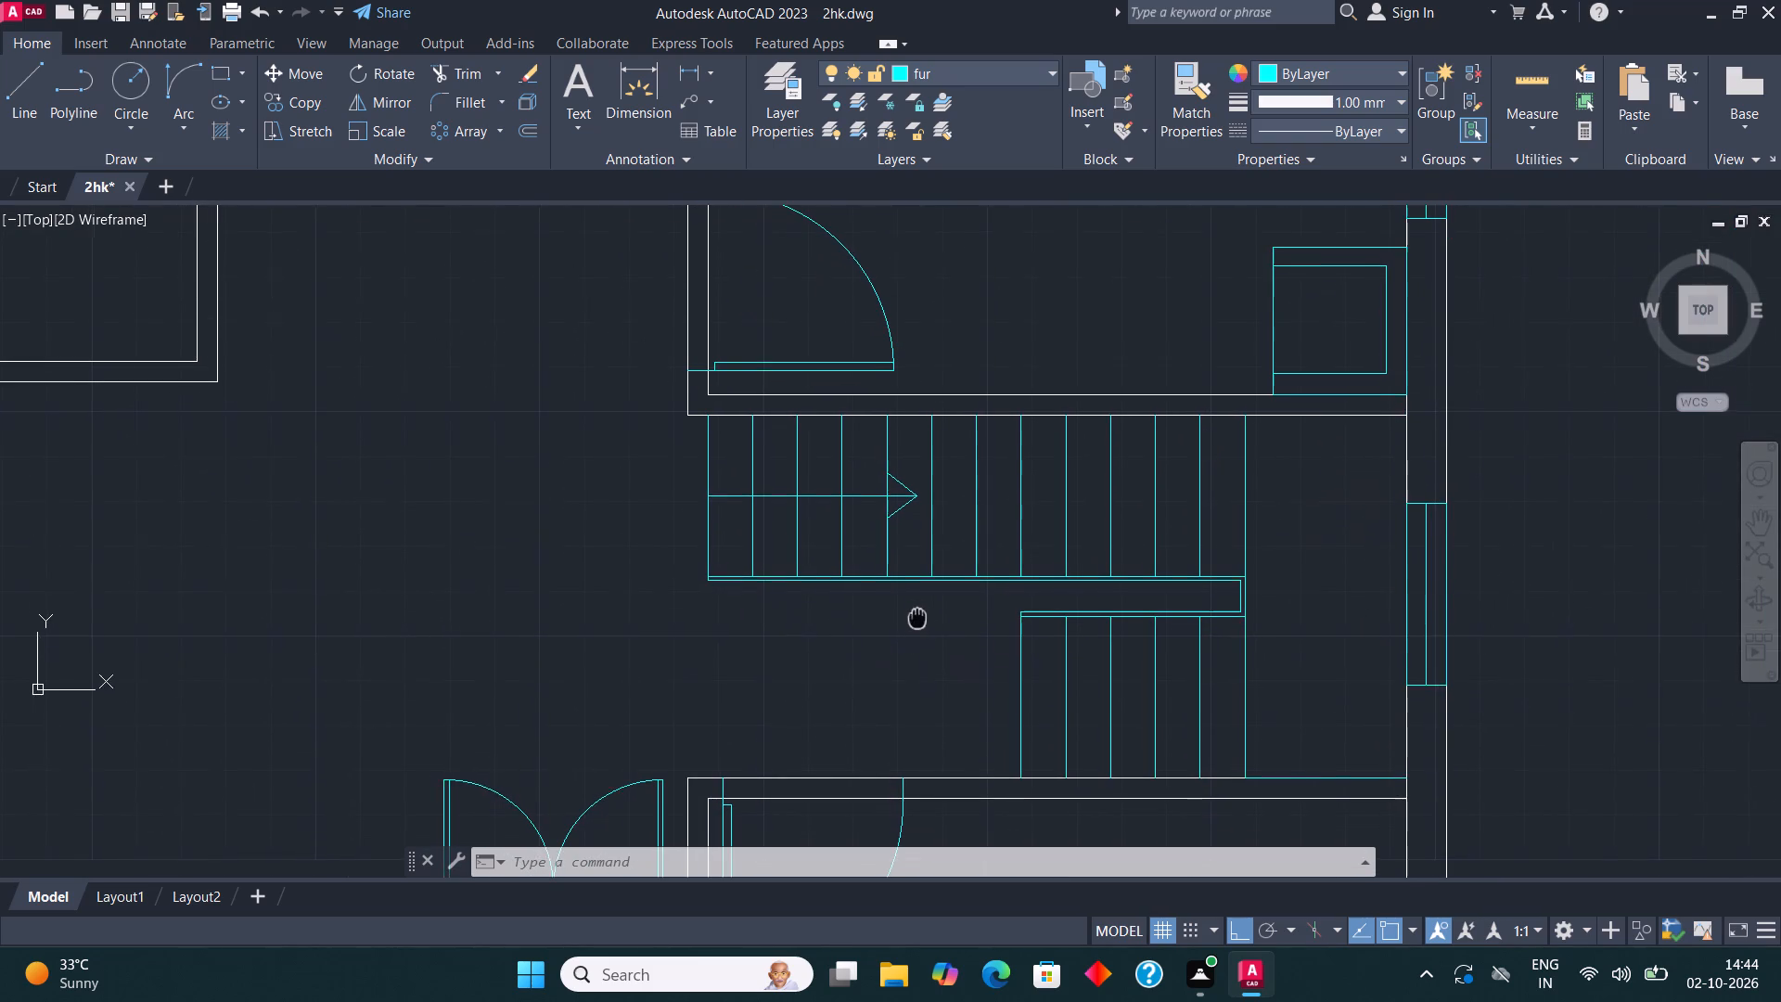
pyautogui.moveTo(917, 615); pyautogui.dragTo(919, 614, button='middle')
pyautogui.moveTo(1003, 473); pyautogui.dragTo(842, 603, button='middle')
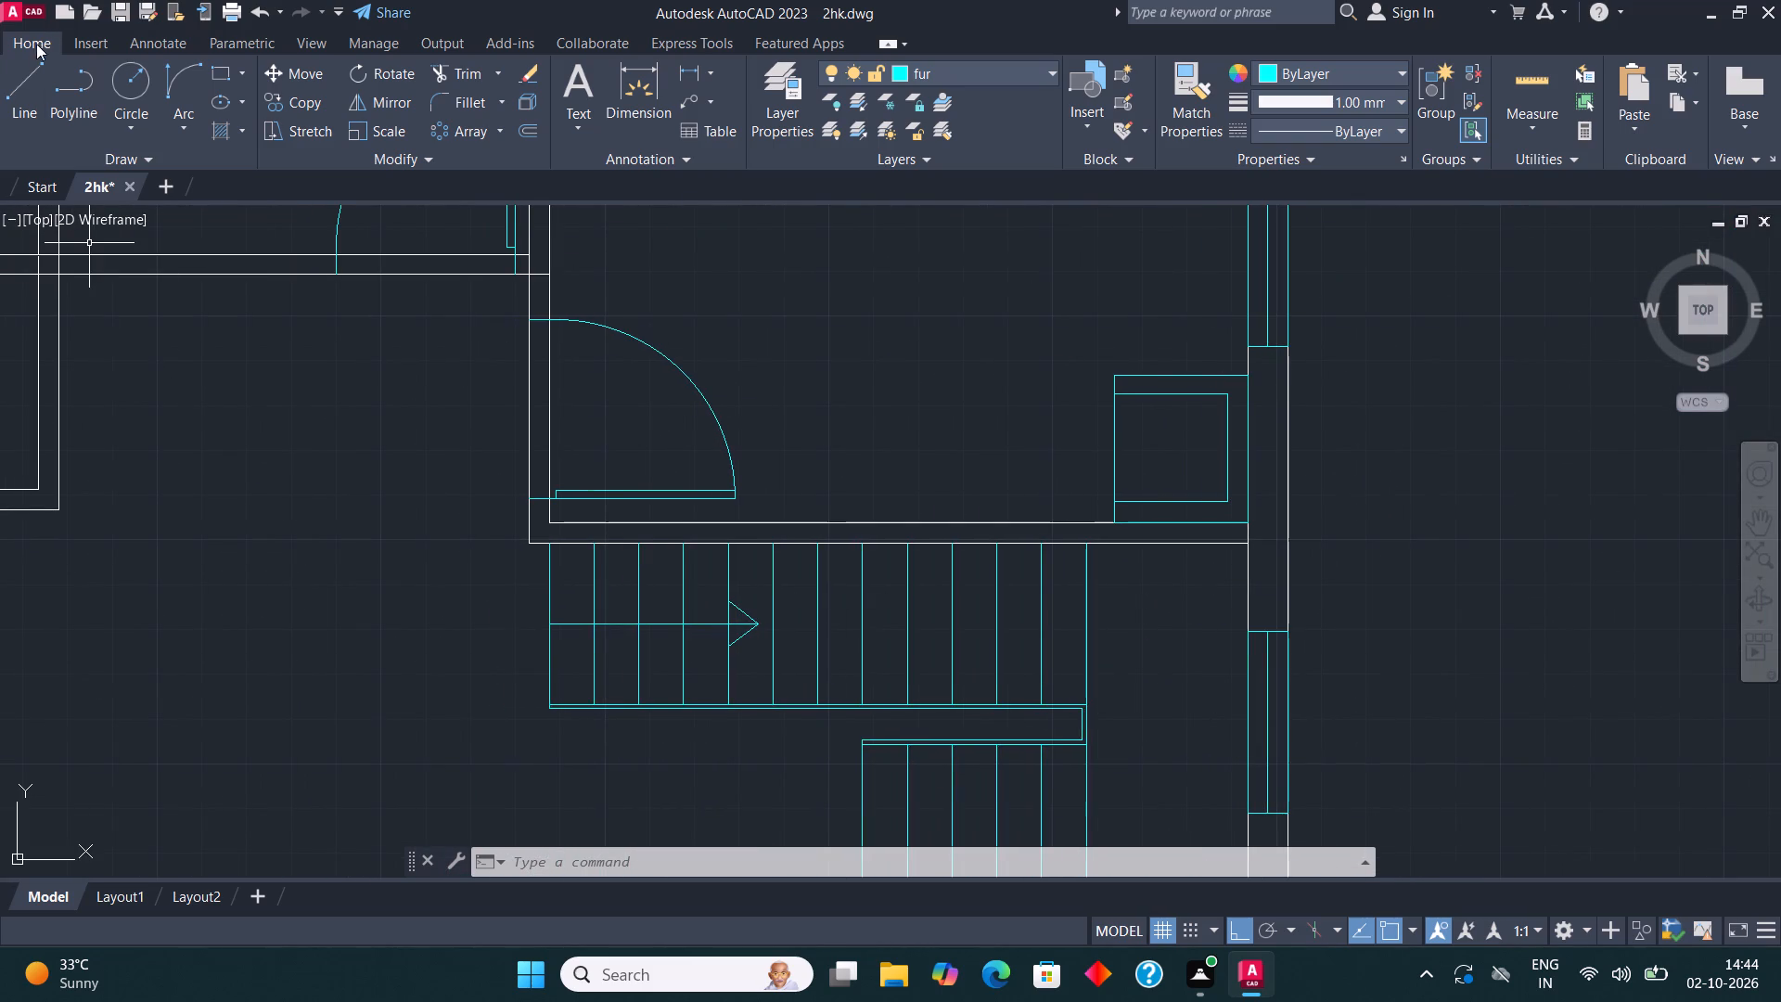
pyautogui.click(30, 80)
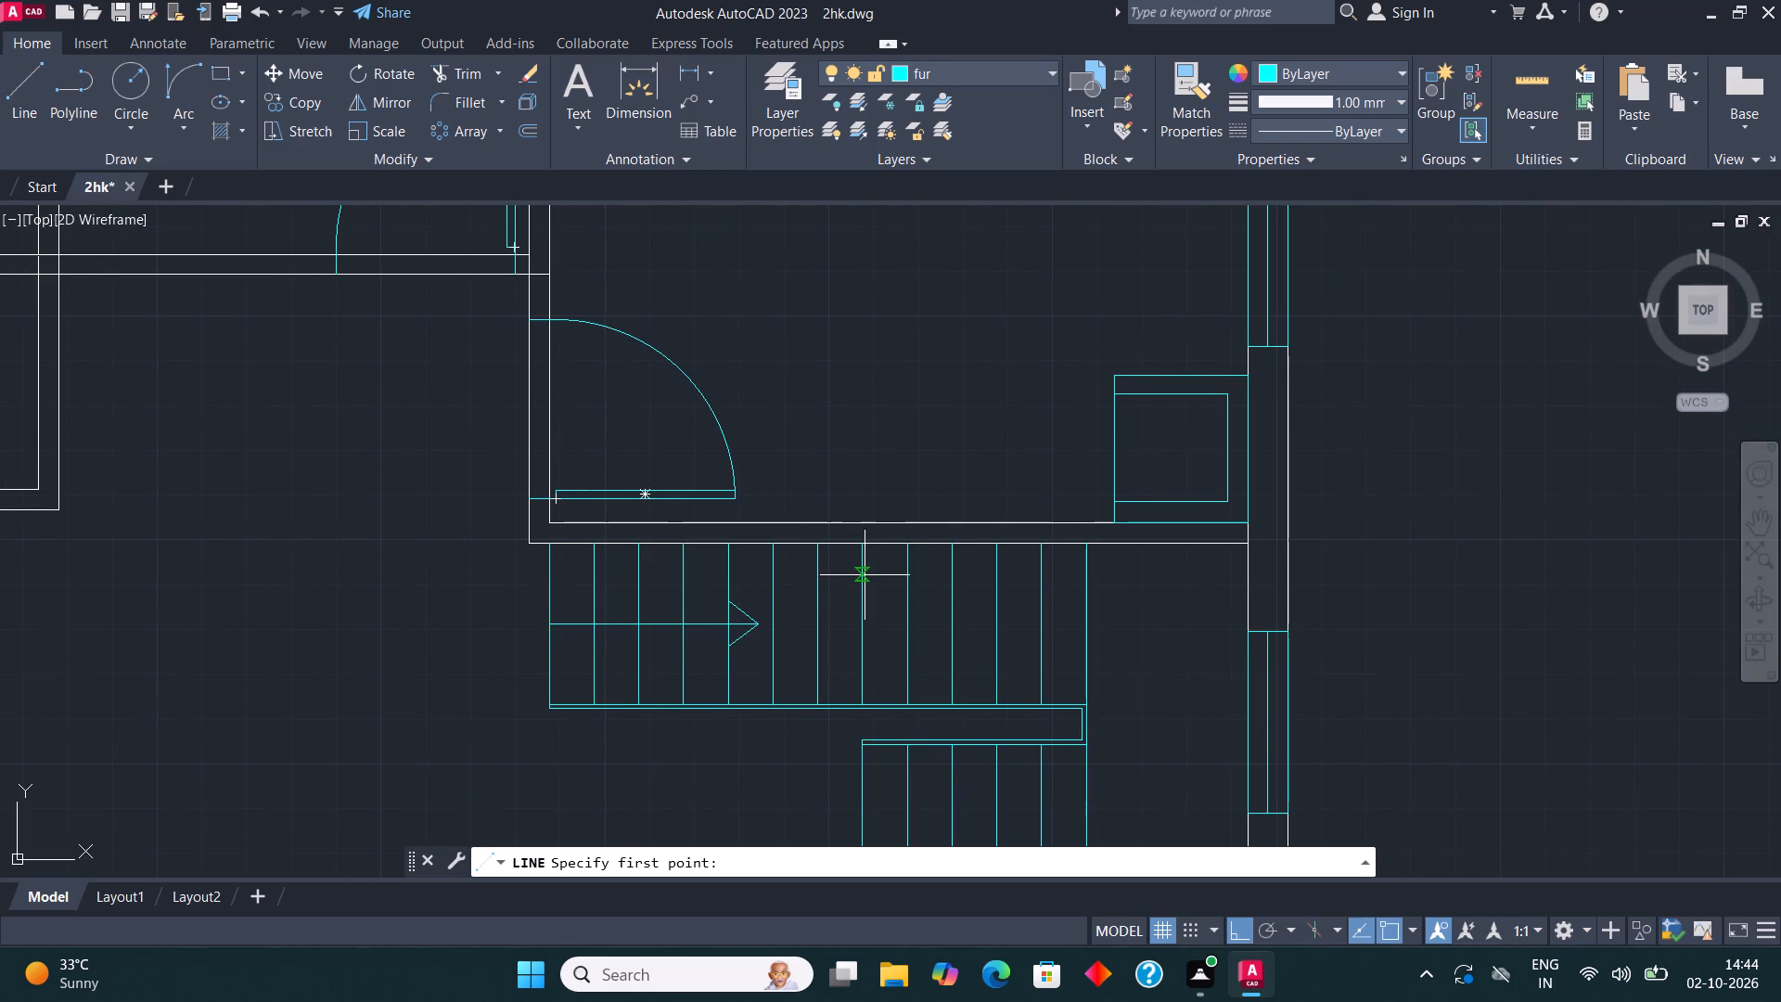
pyautogui.scroll(1, 826, 643)
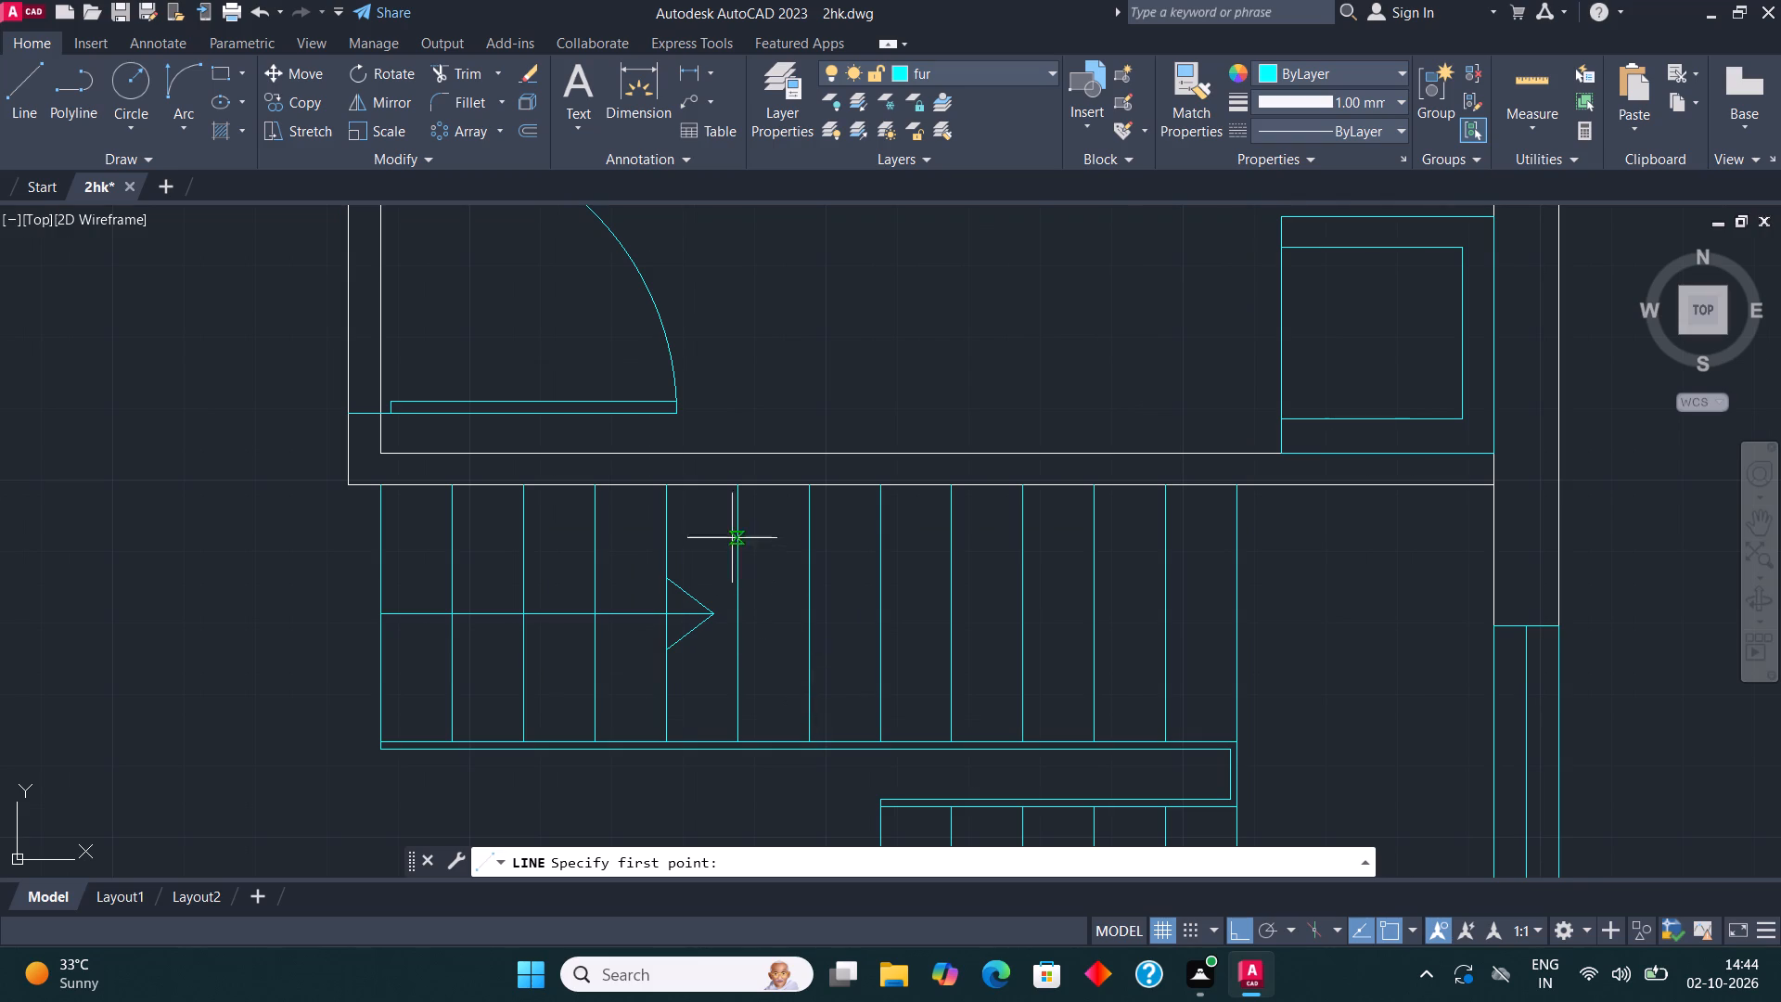
pyautogui.click(713, 487)
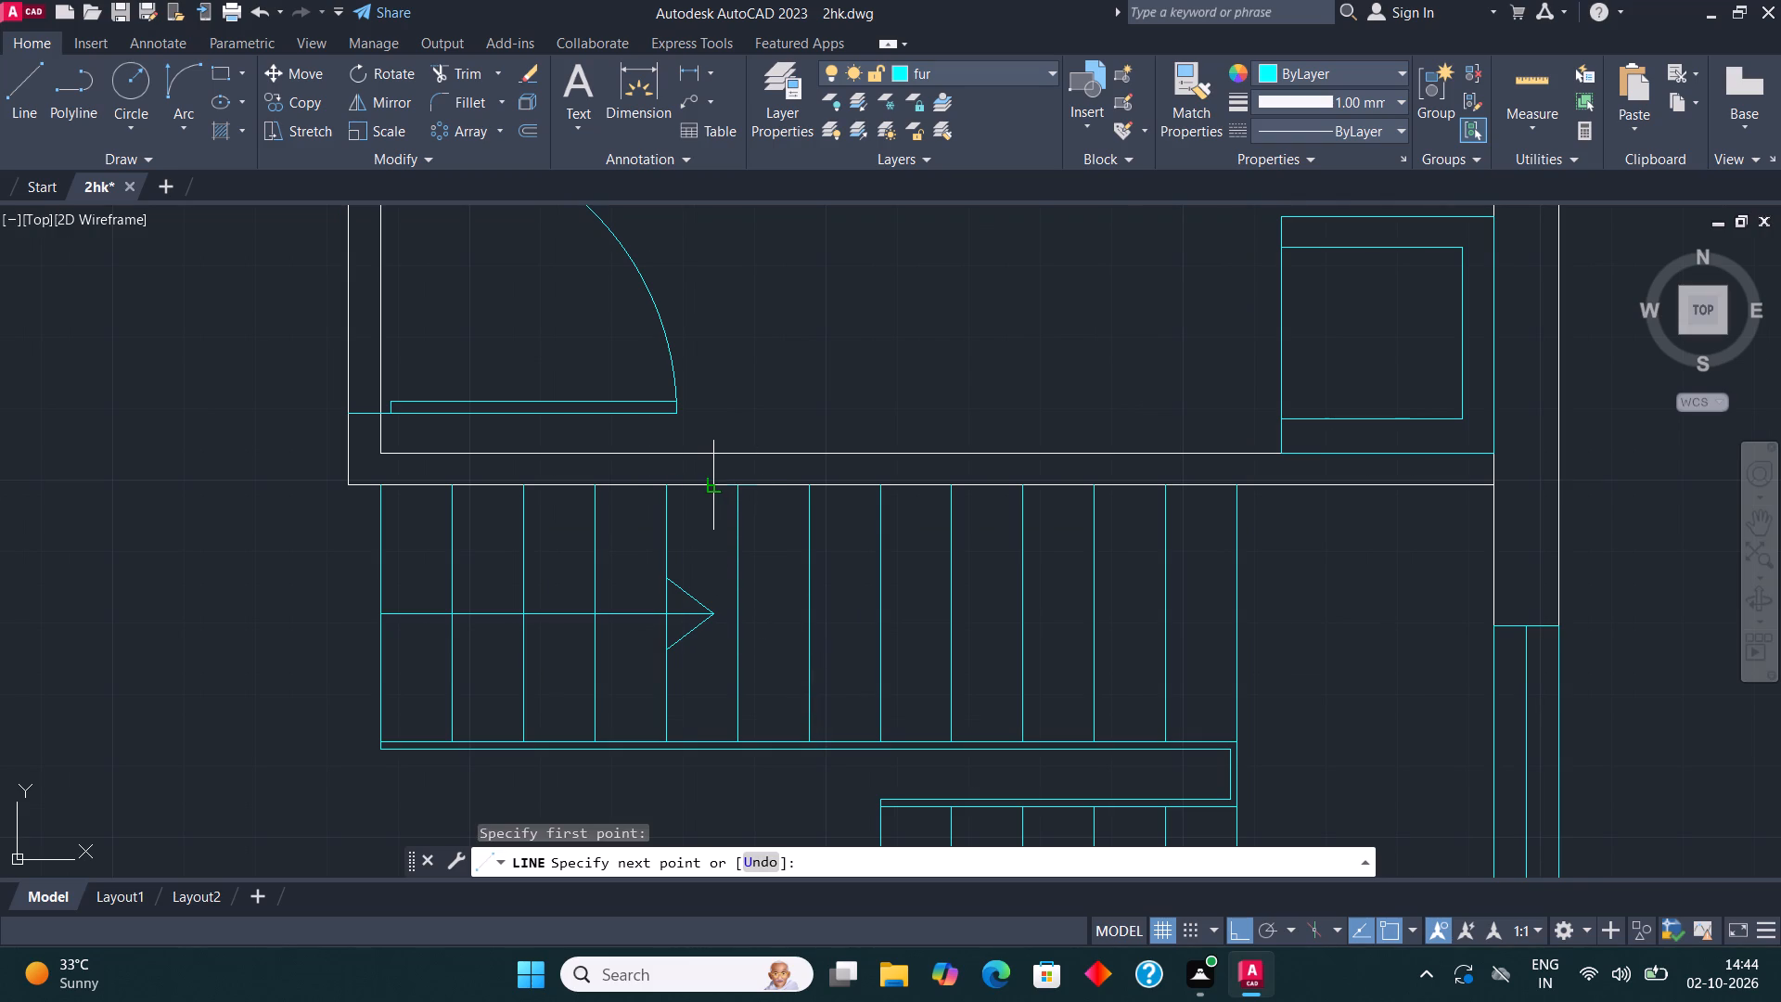
pyautogui.press('F8')
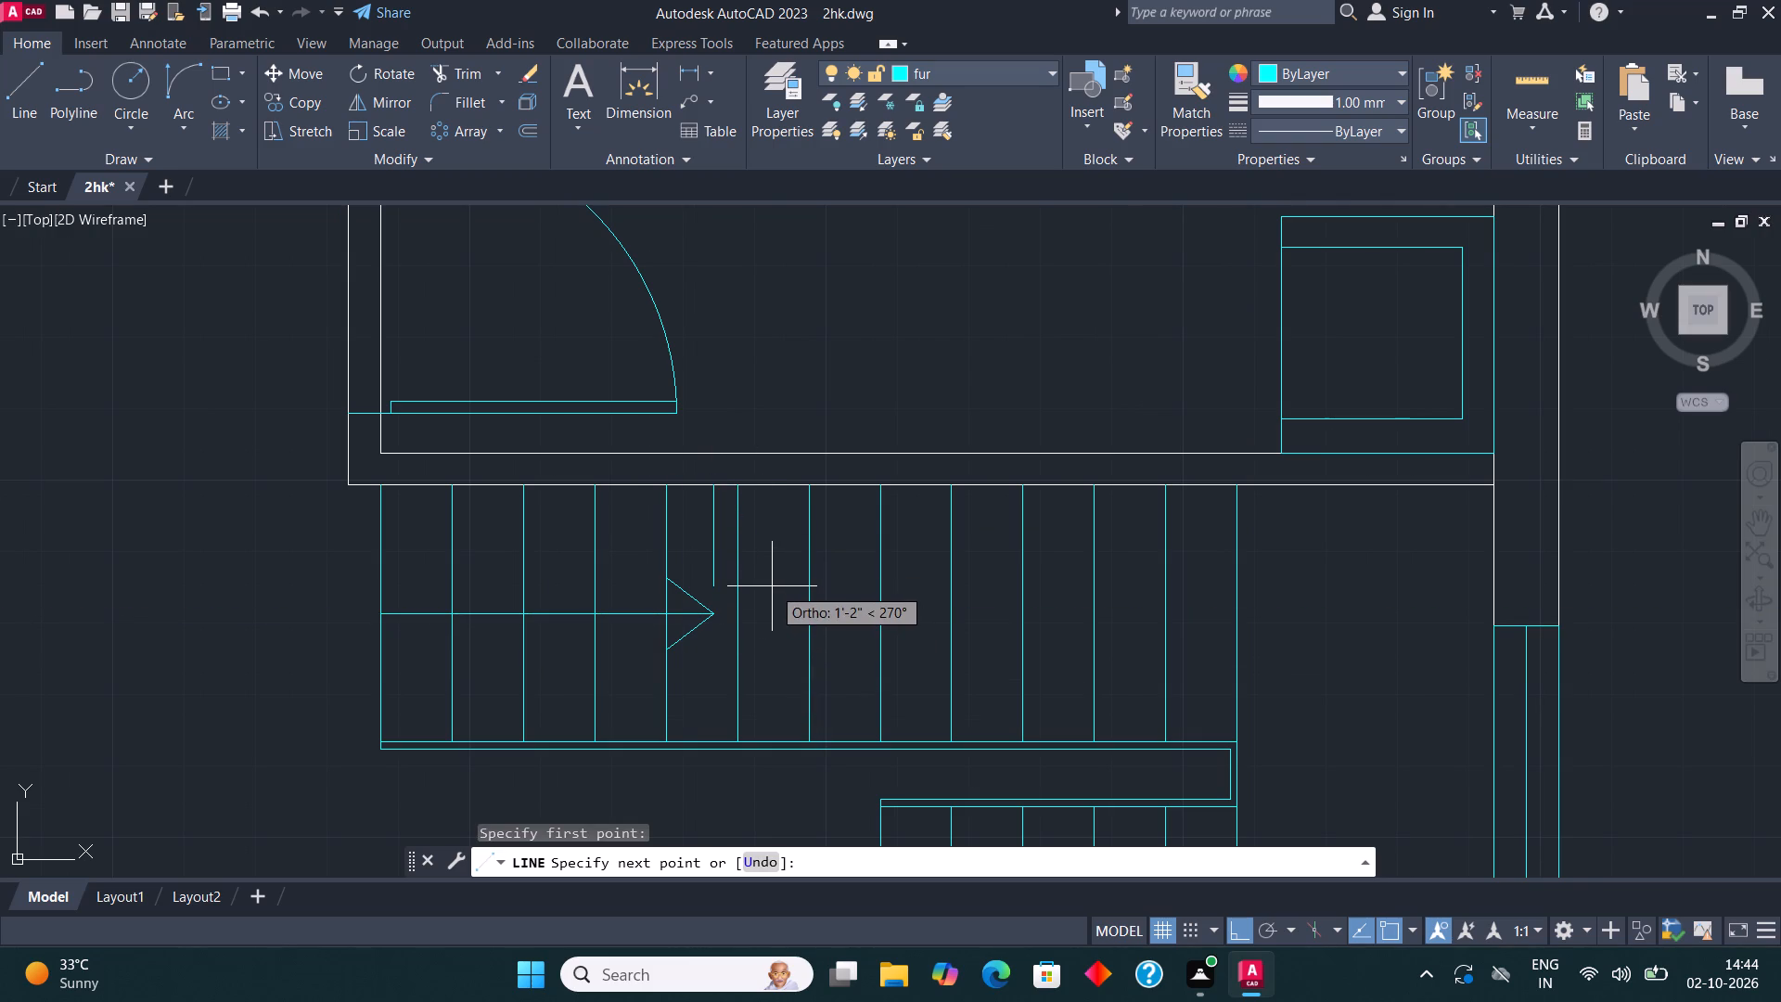
pyautogui.click(794, 591)
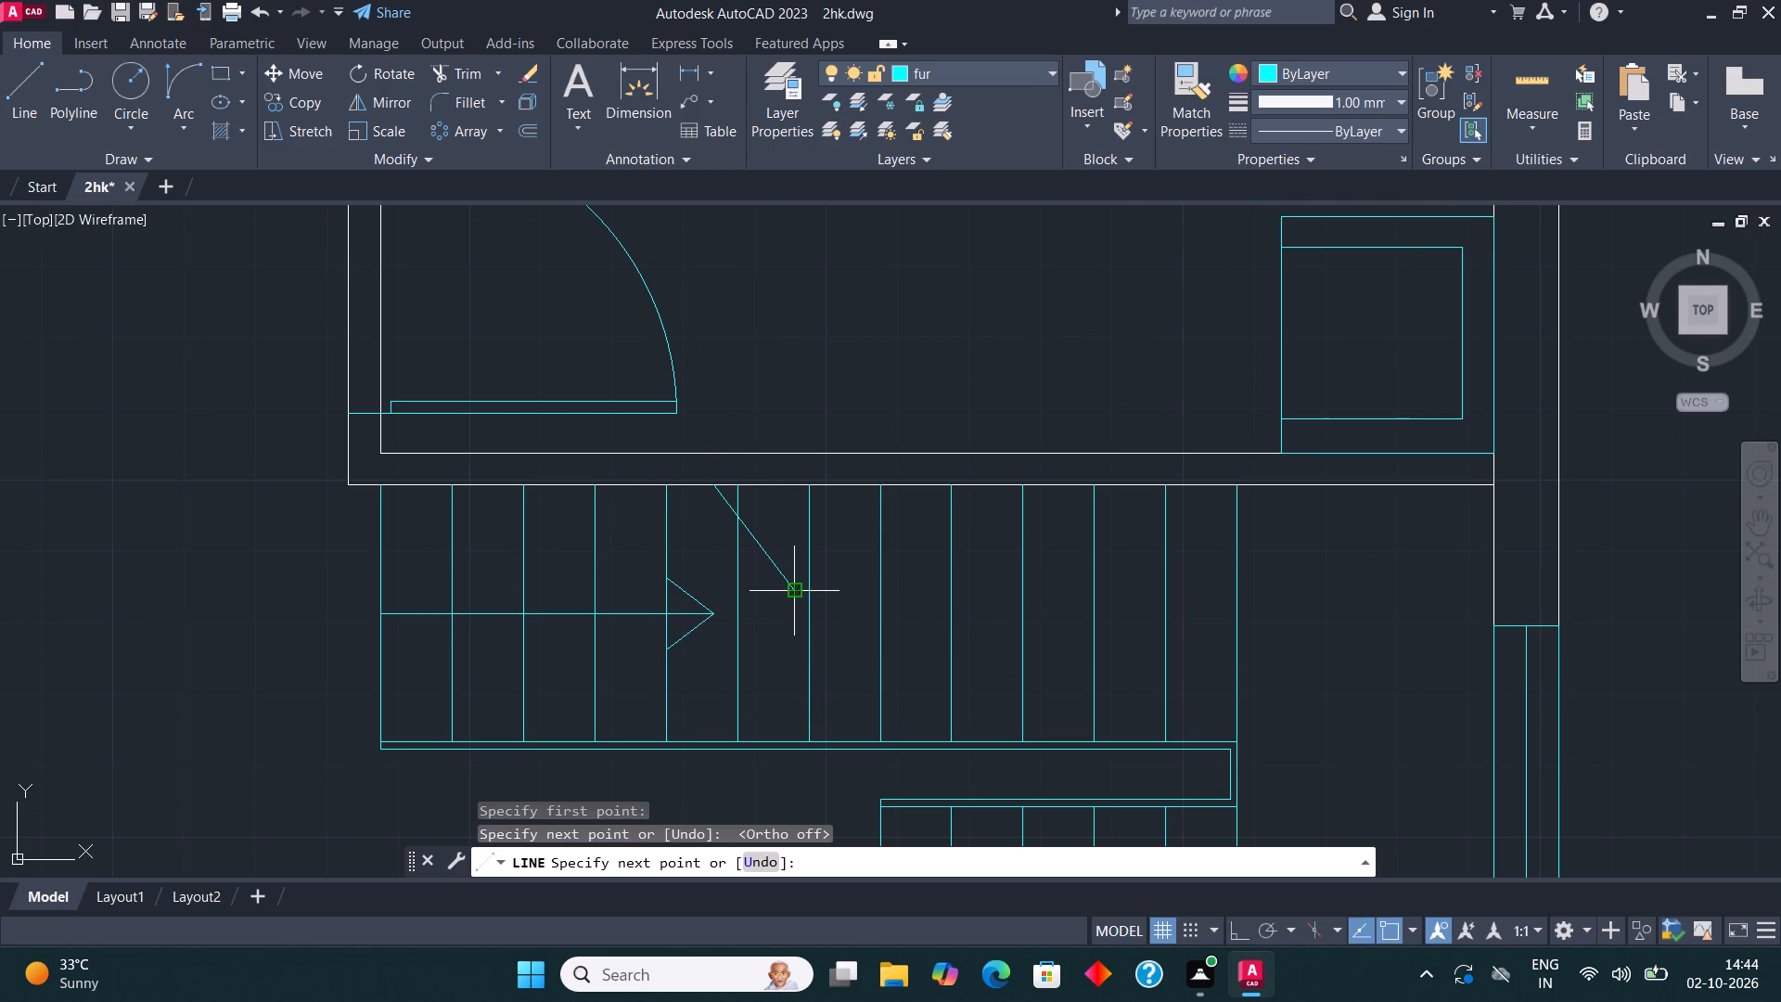
pyautogui.click(767, 590)
pyautogui.click(793, 609)
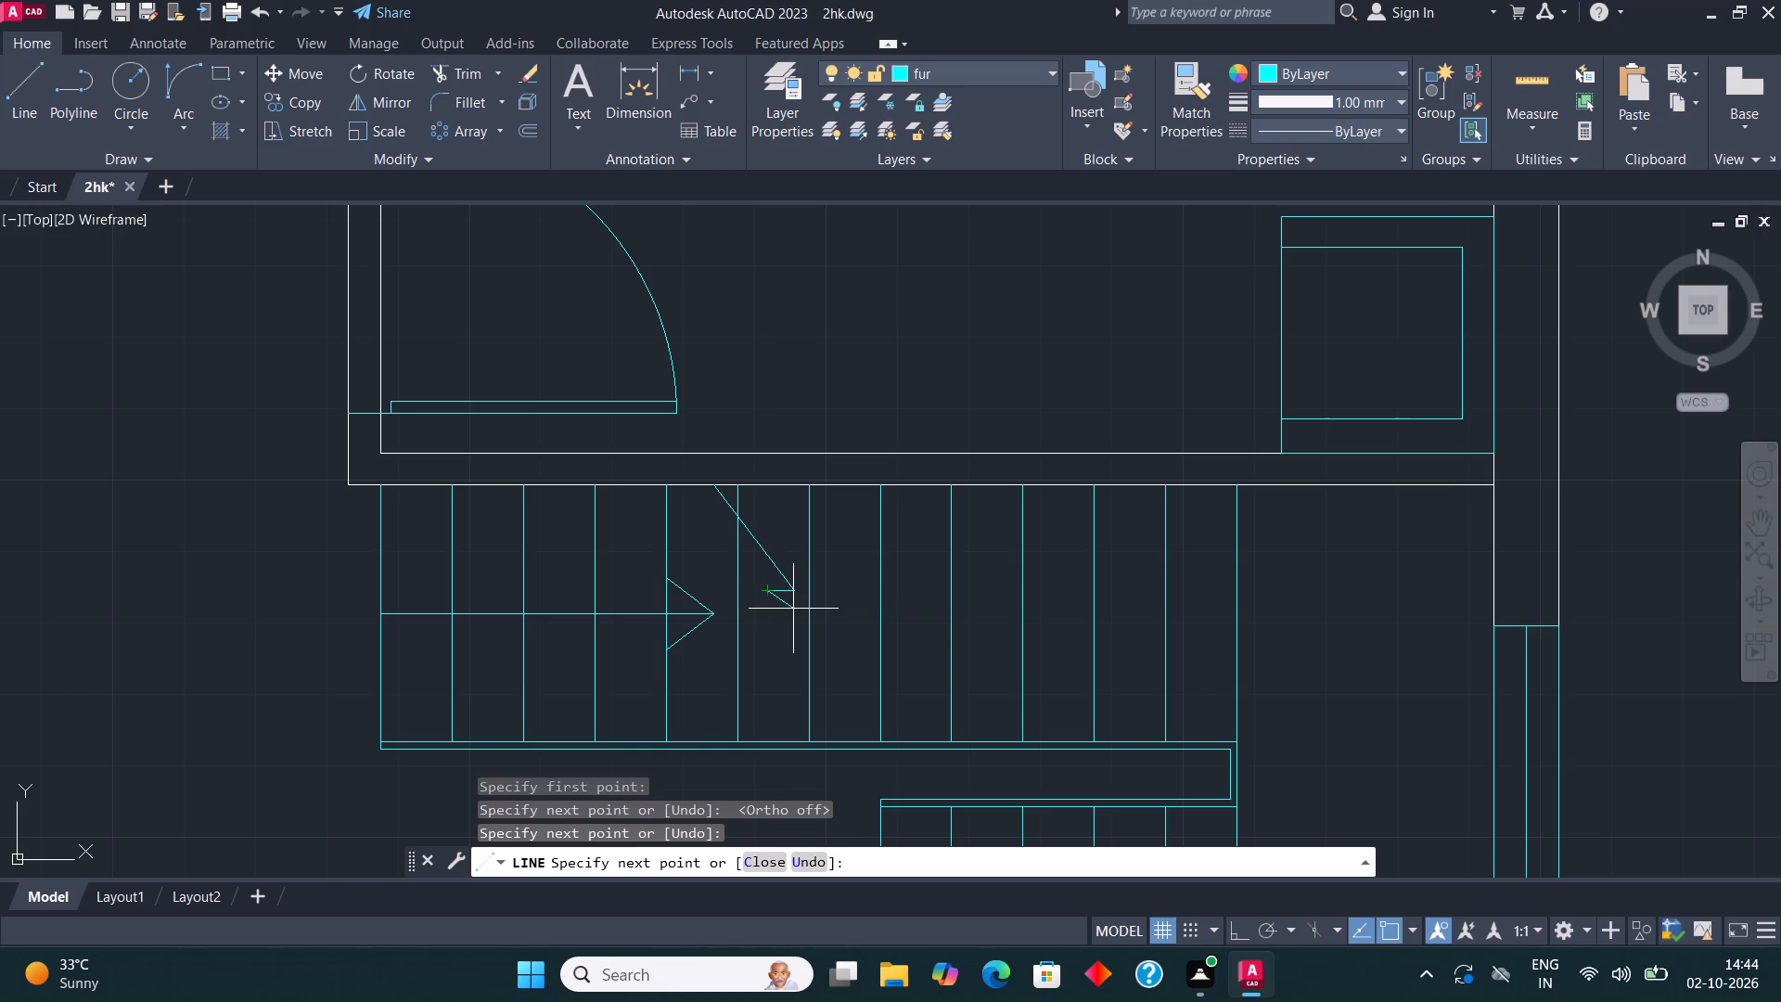
pyautogui.click(907, 740)
pyautogui.press('Escape')
# Draw a freehand upright rectangle for the sofa seat beside the west wall window, in the room across from the staircase.
pyautogui.moveTo(1019, 635); pyautogui.dragTo(1071, 602, button='middle')
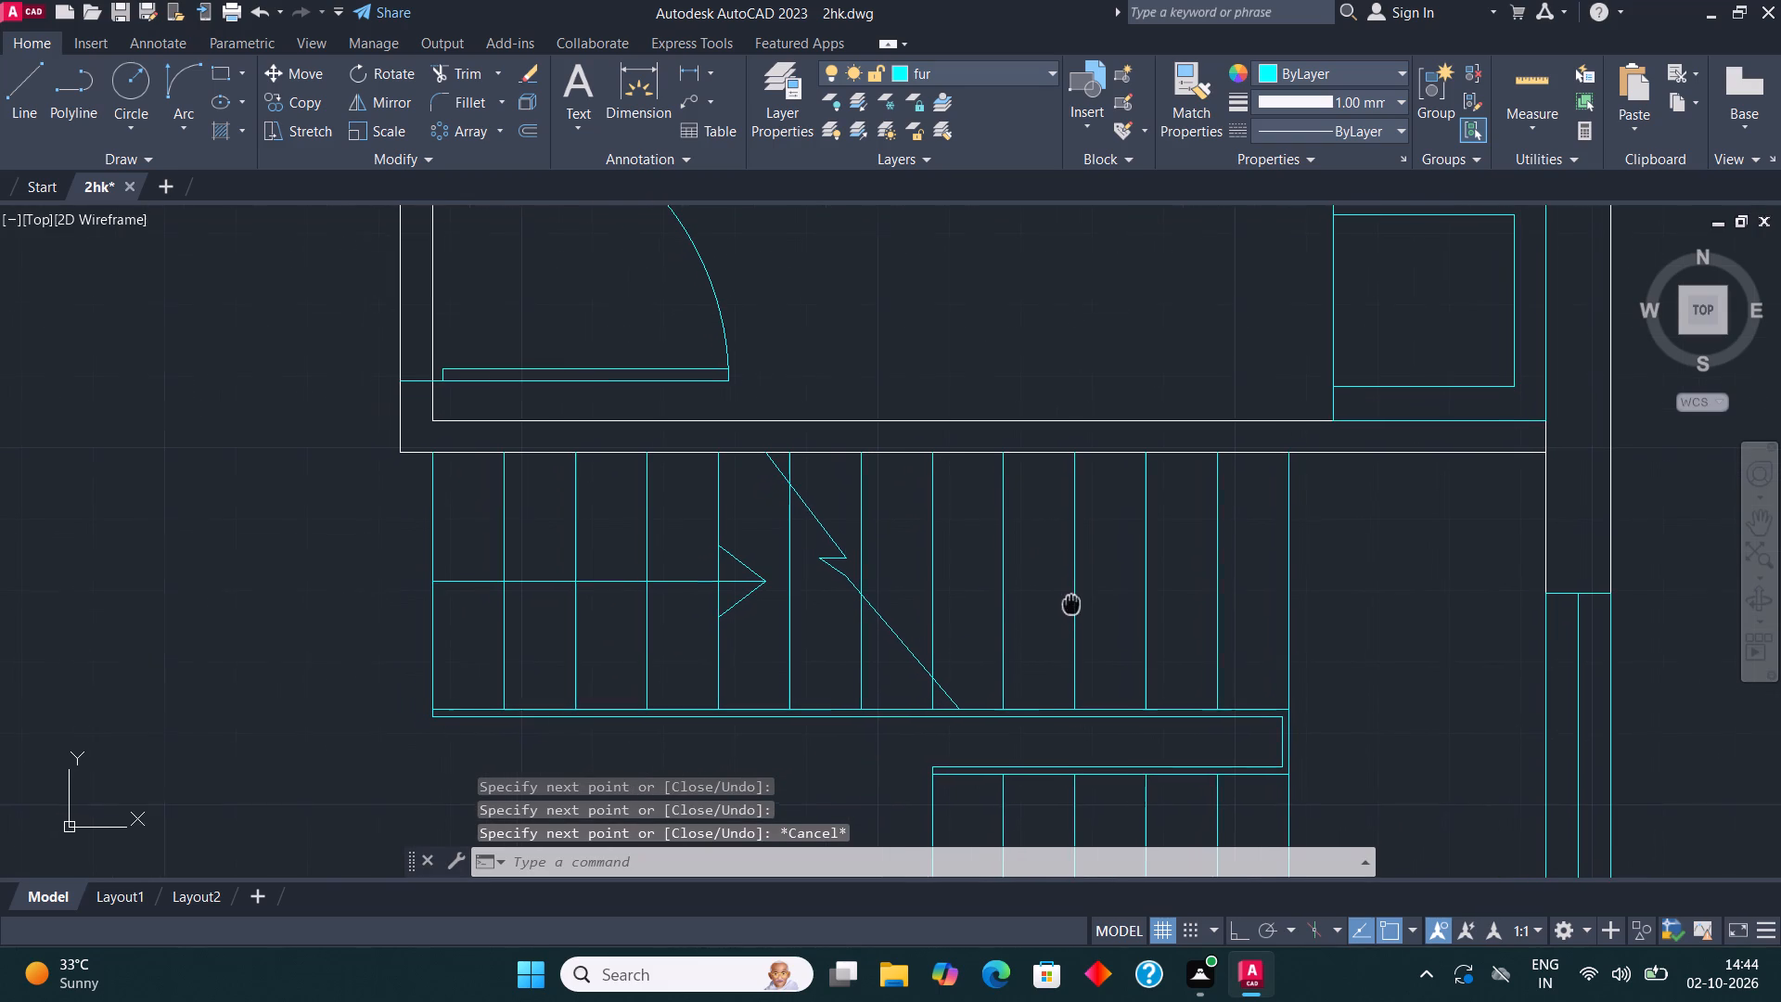
pyautogui.moveTo(1071, 602); pyautogui.dragTo(1071, 600, button='middle')
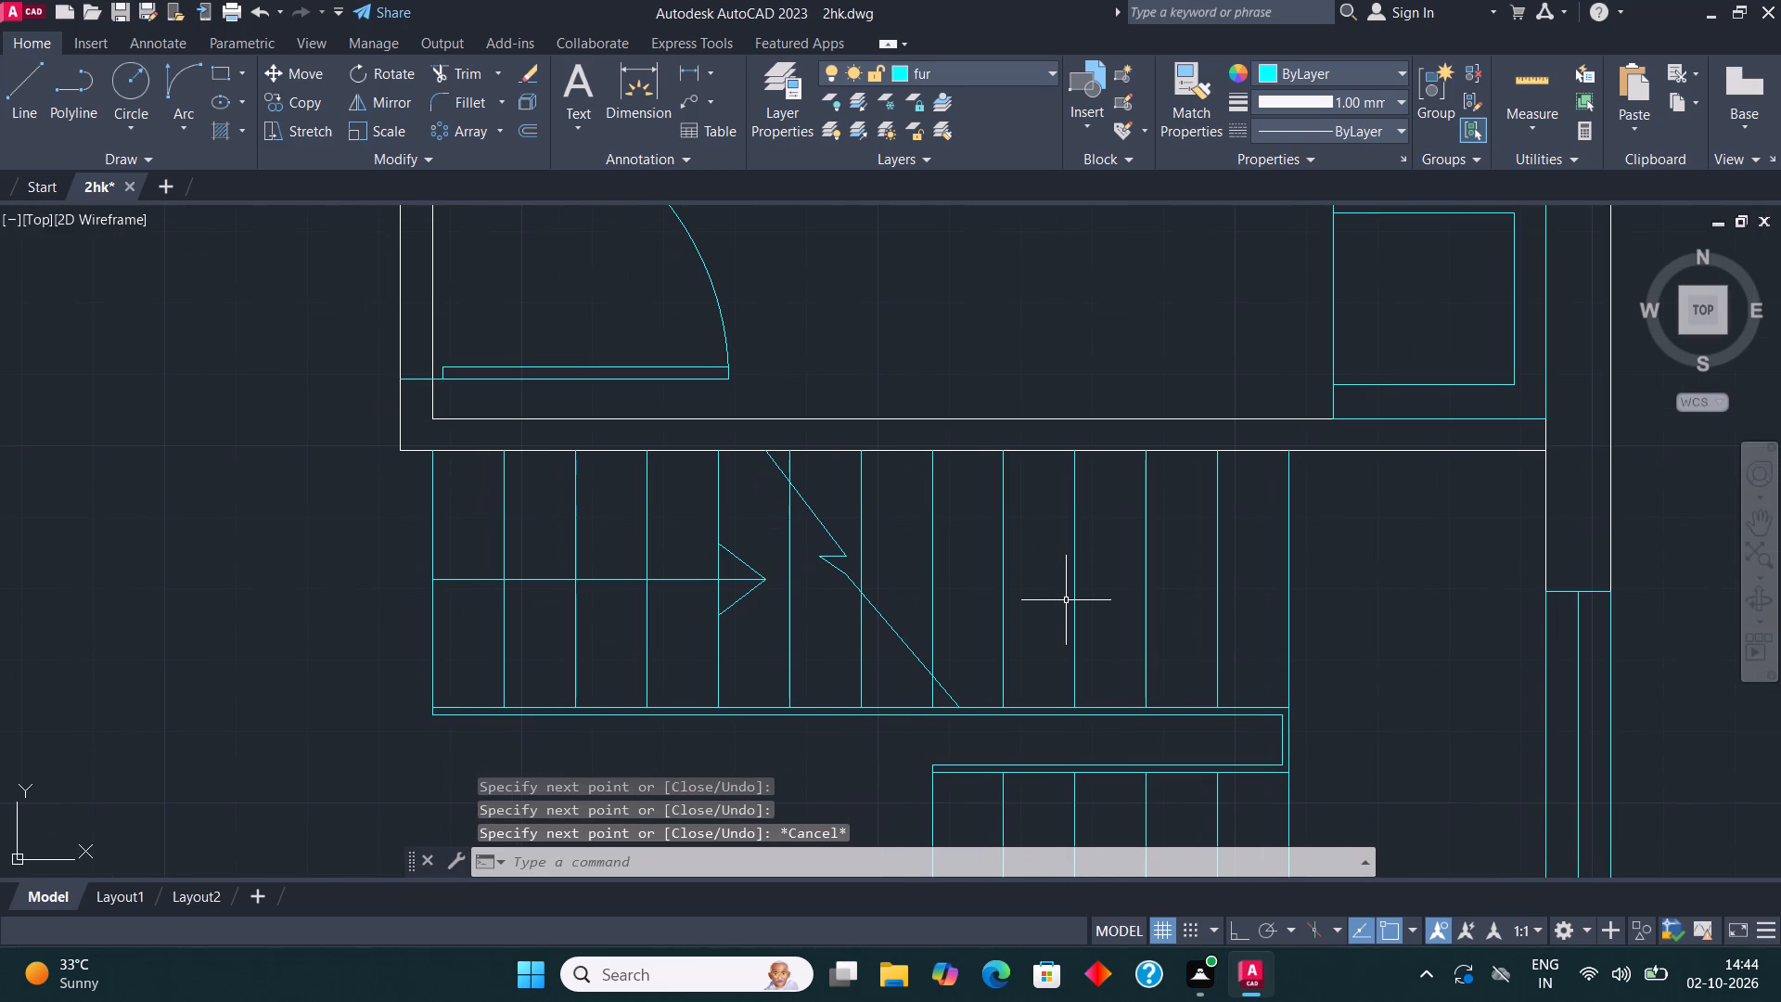
pyautogui.moveTo(838, 628); pyautogui.dragTo(907, 585, button='middle')
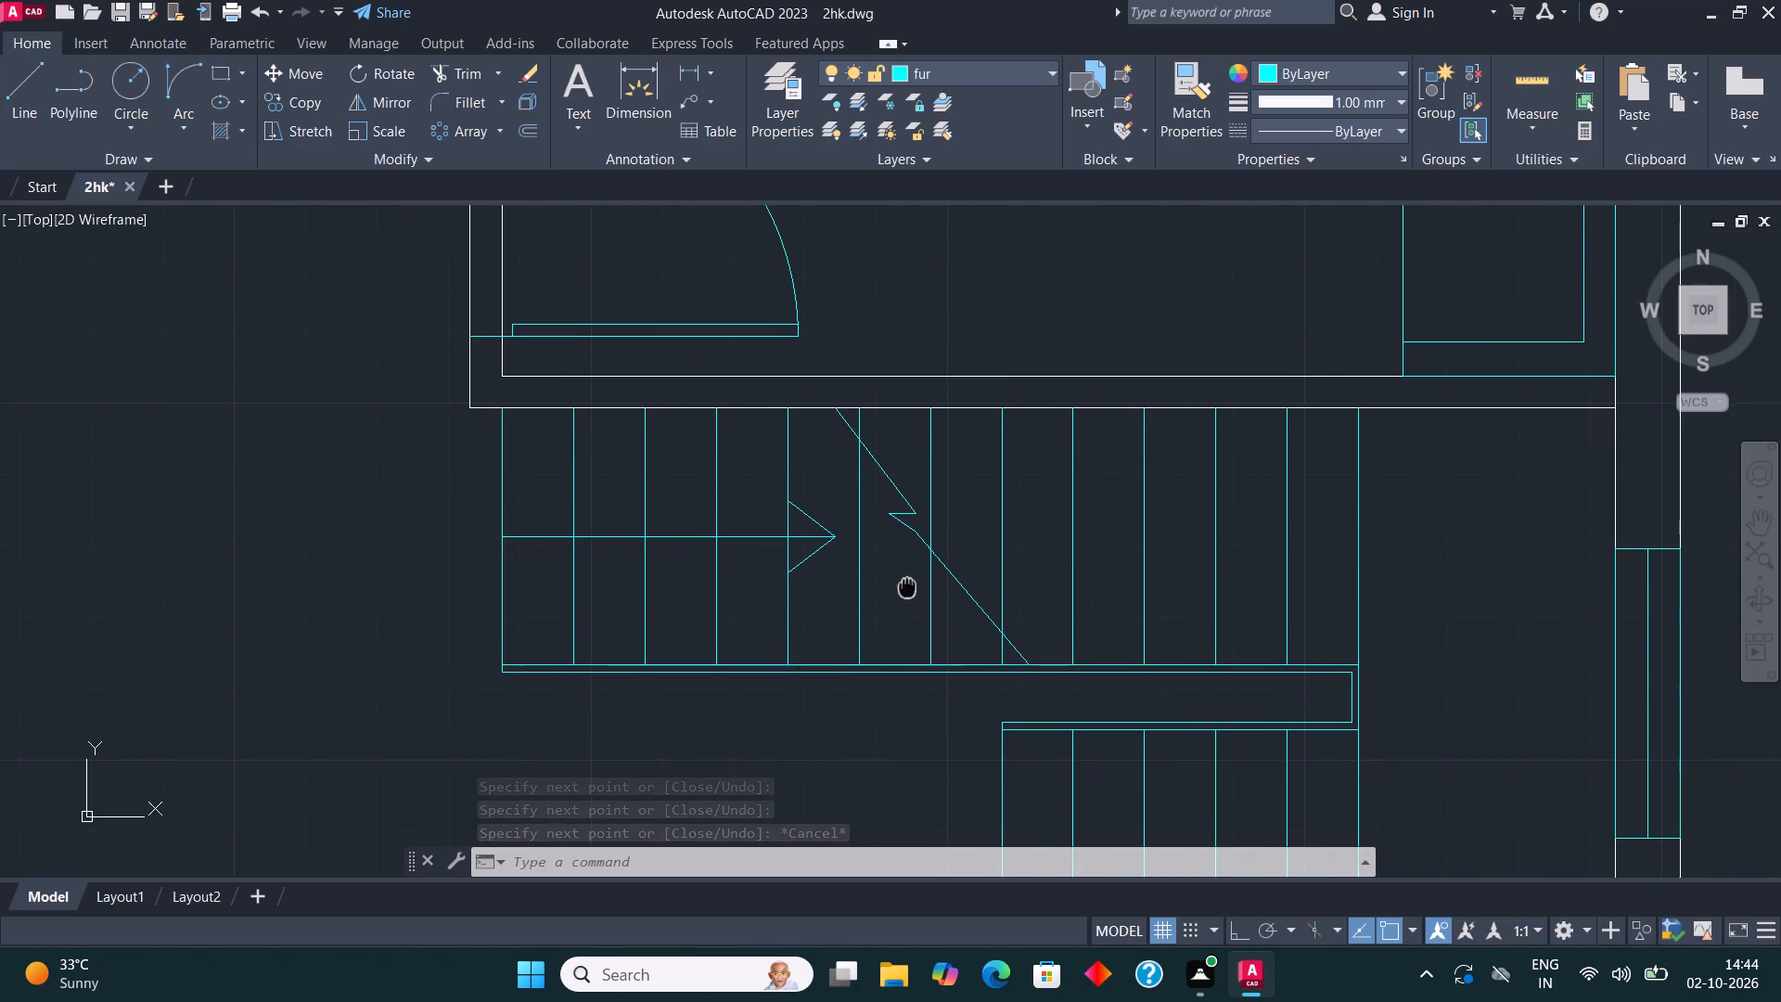
pyautogui.moveTo(907, 585); pyautogui.dragTo(907, 584, button='middle')
pyautogui.scroll(-2, 856, 593)
pyautogui.moveTo(891, 621); pyautogui.dragTo(1236, 592, button='middle')
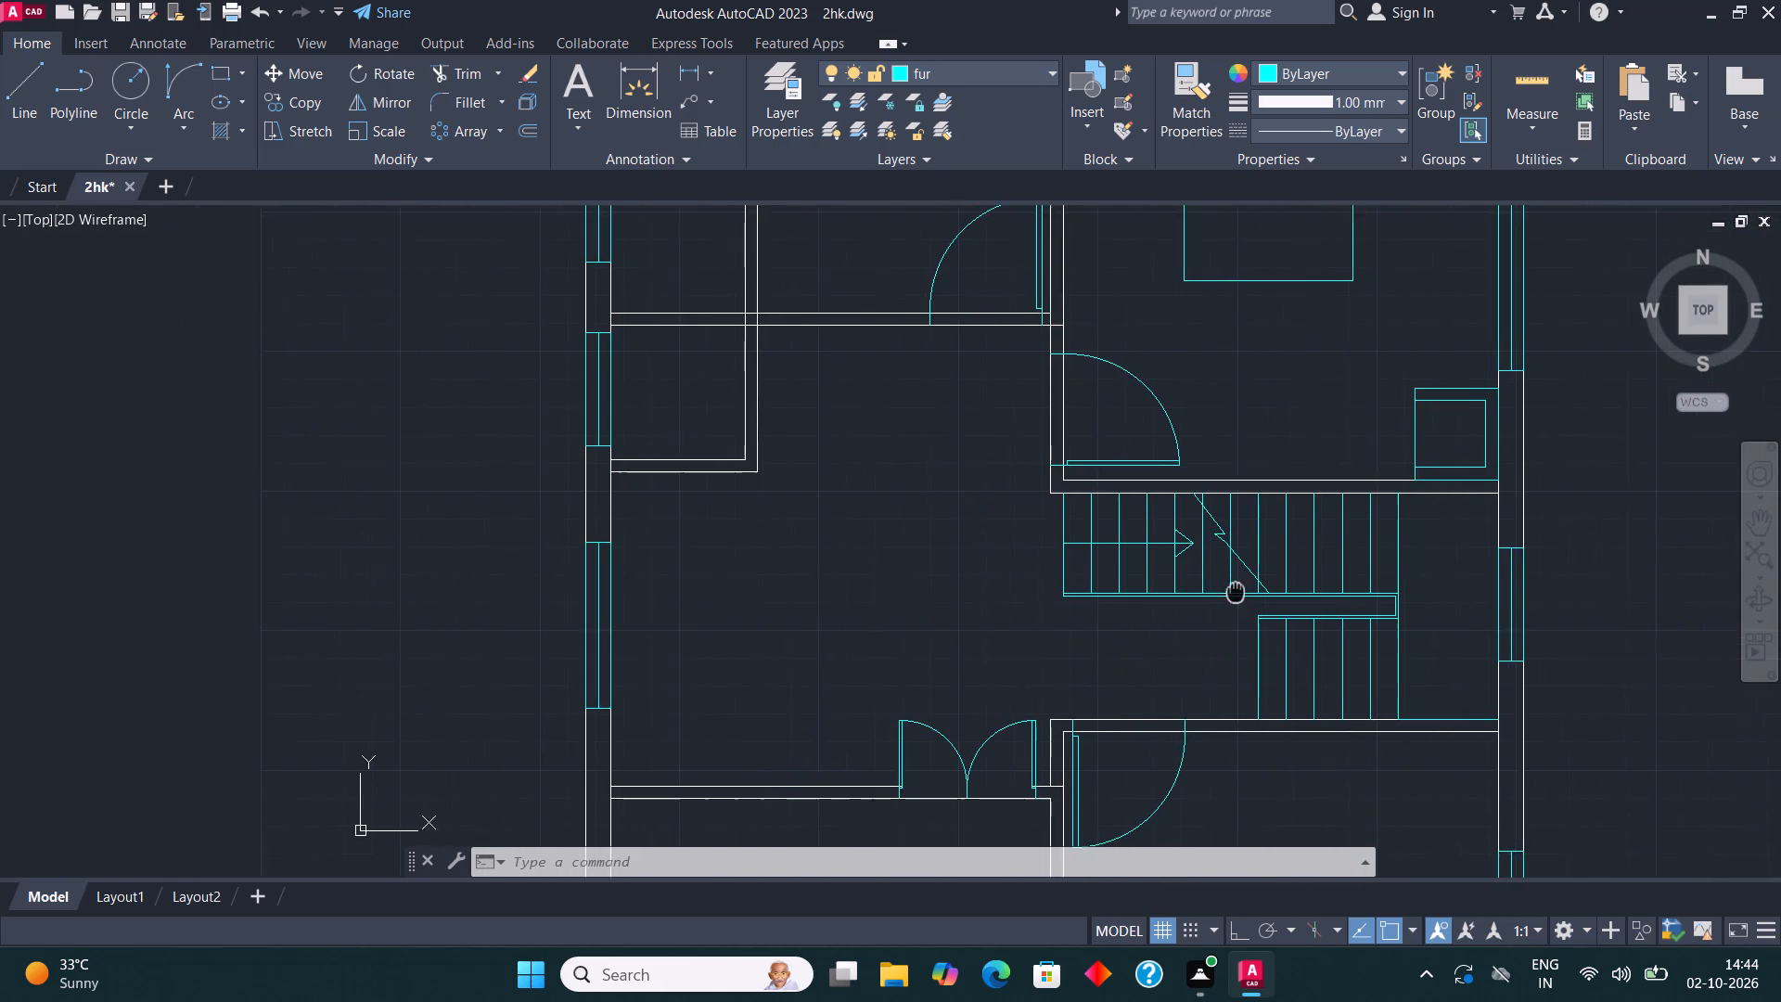
pyautogui.moveTo(1236, 592); pyautogui.dragTo(1259, 582, button='middle')
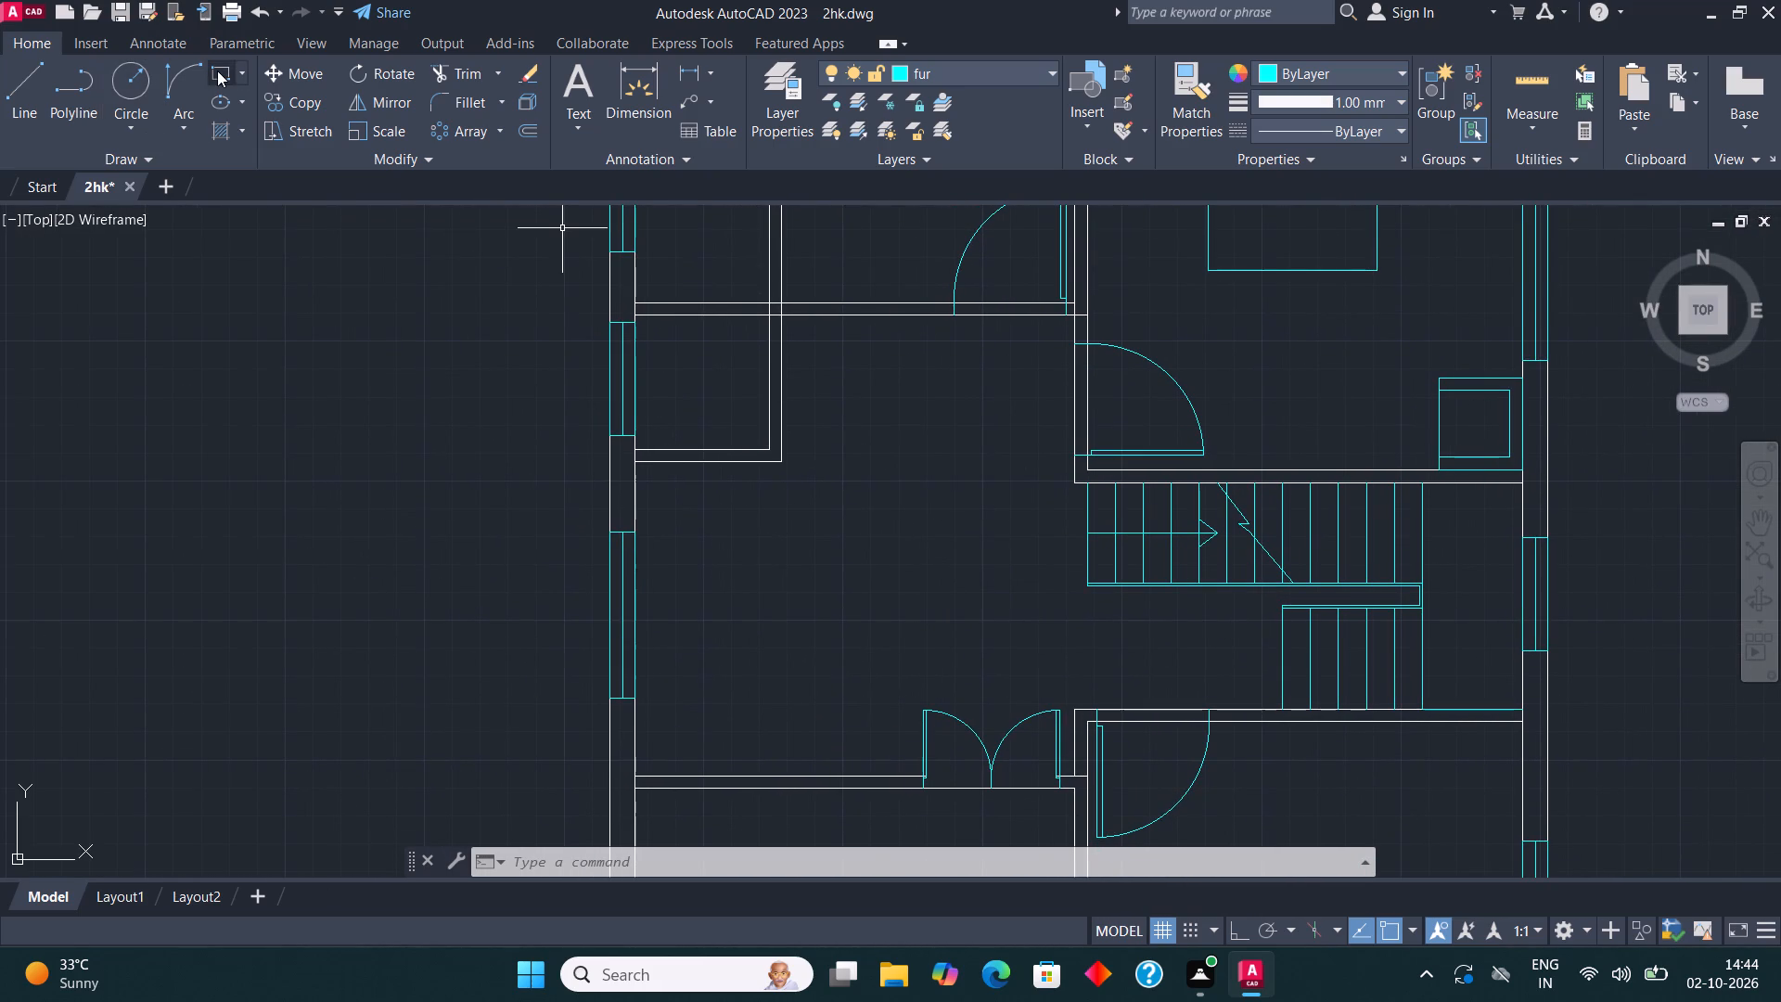
pyautogui.click(217, 71)
pyautogui.scroll(1, 783, 581)
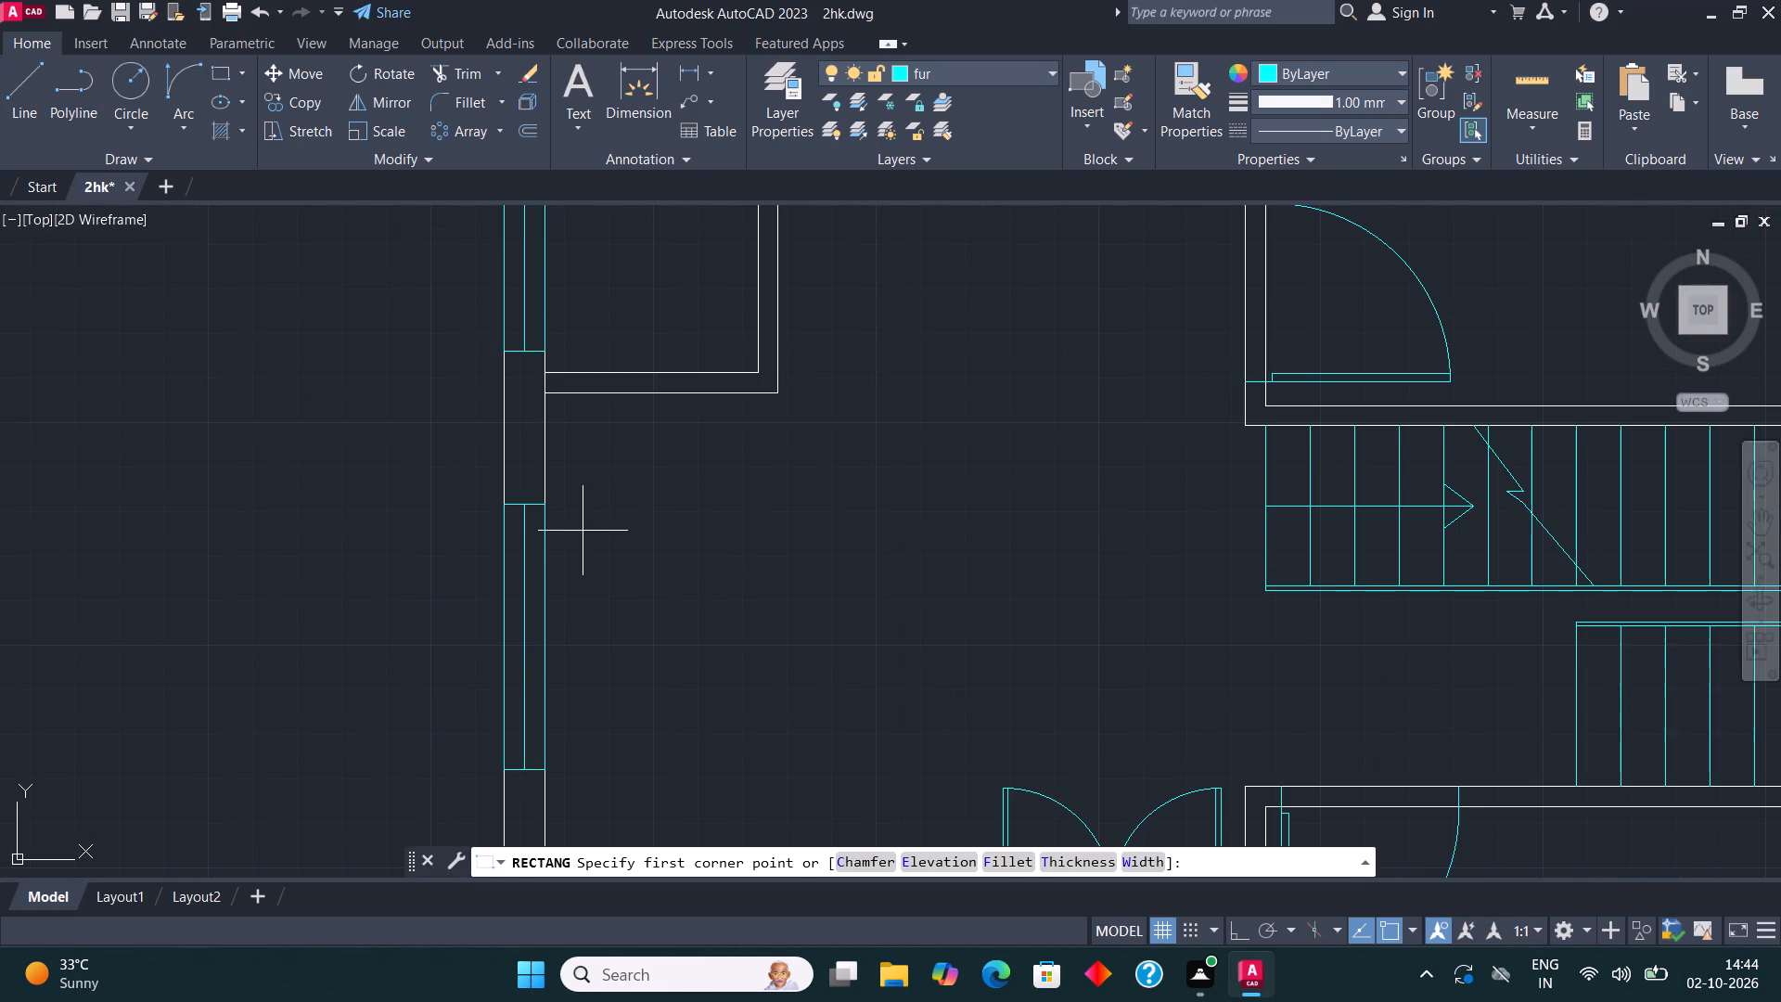
pyautogui.click(583, 526)
pyautogui.scroll(-1, 594, 543)
pyautogui.click(665, 679)
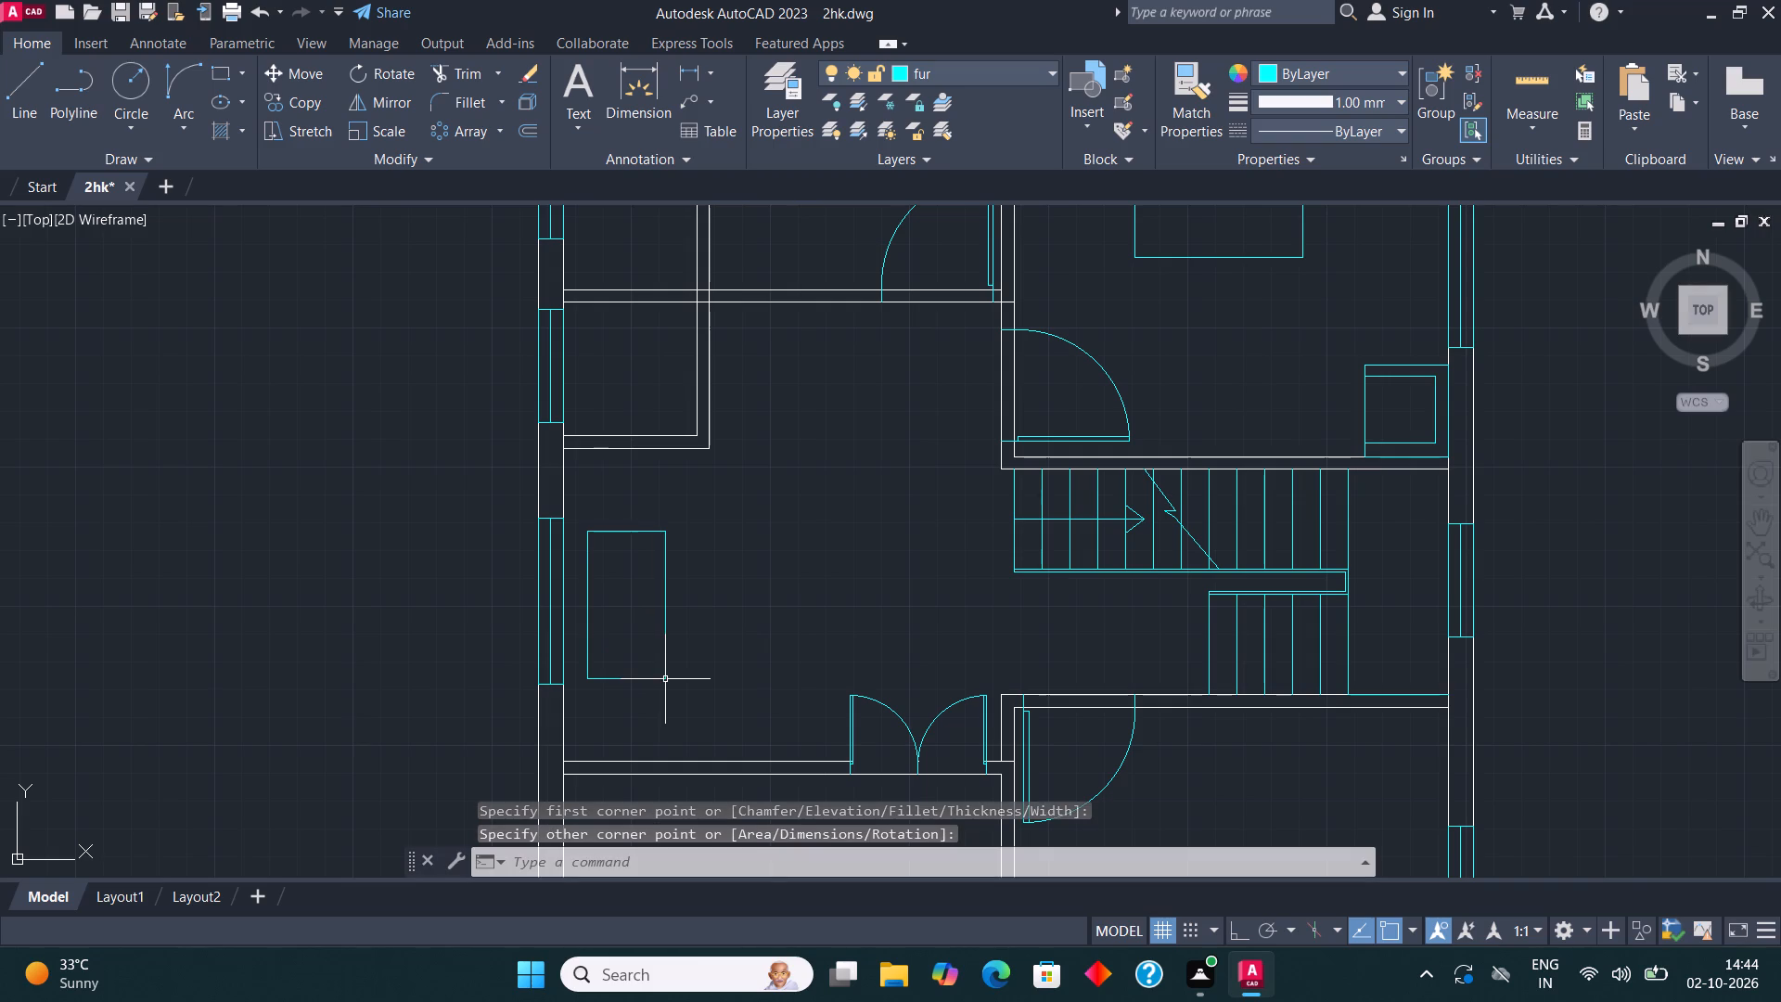
# Draw the sofa's outer back and arm outline, about 5'-10" long, around three sides of the seat rectangle, closing at its front corners.
pyautogui.click(14, 83)
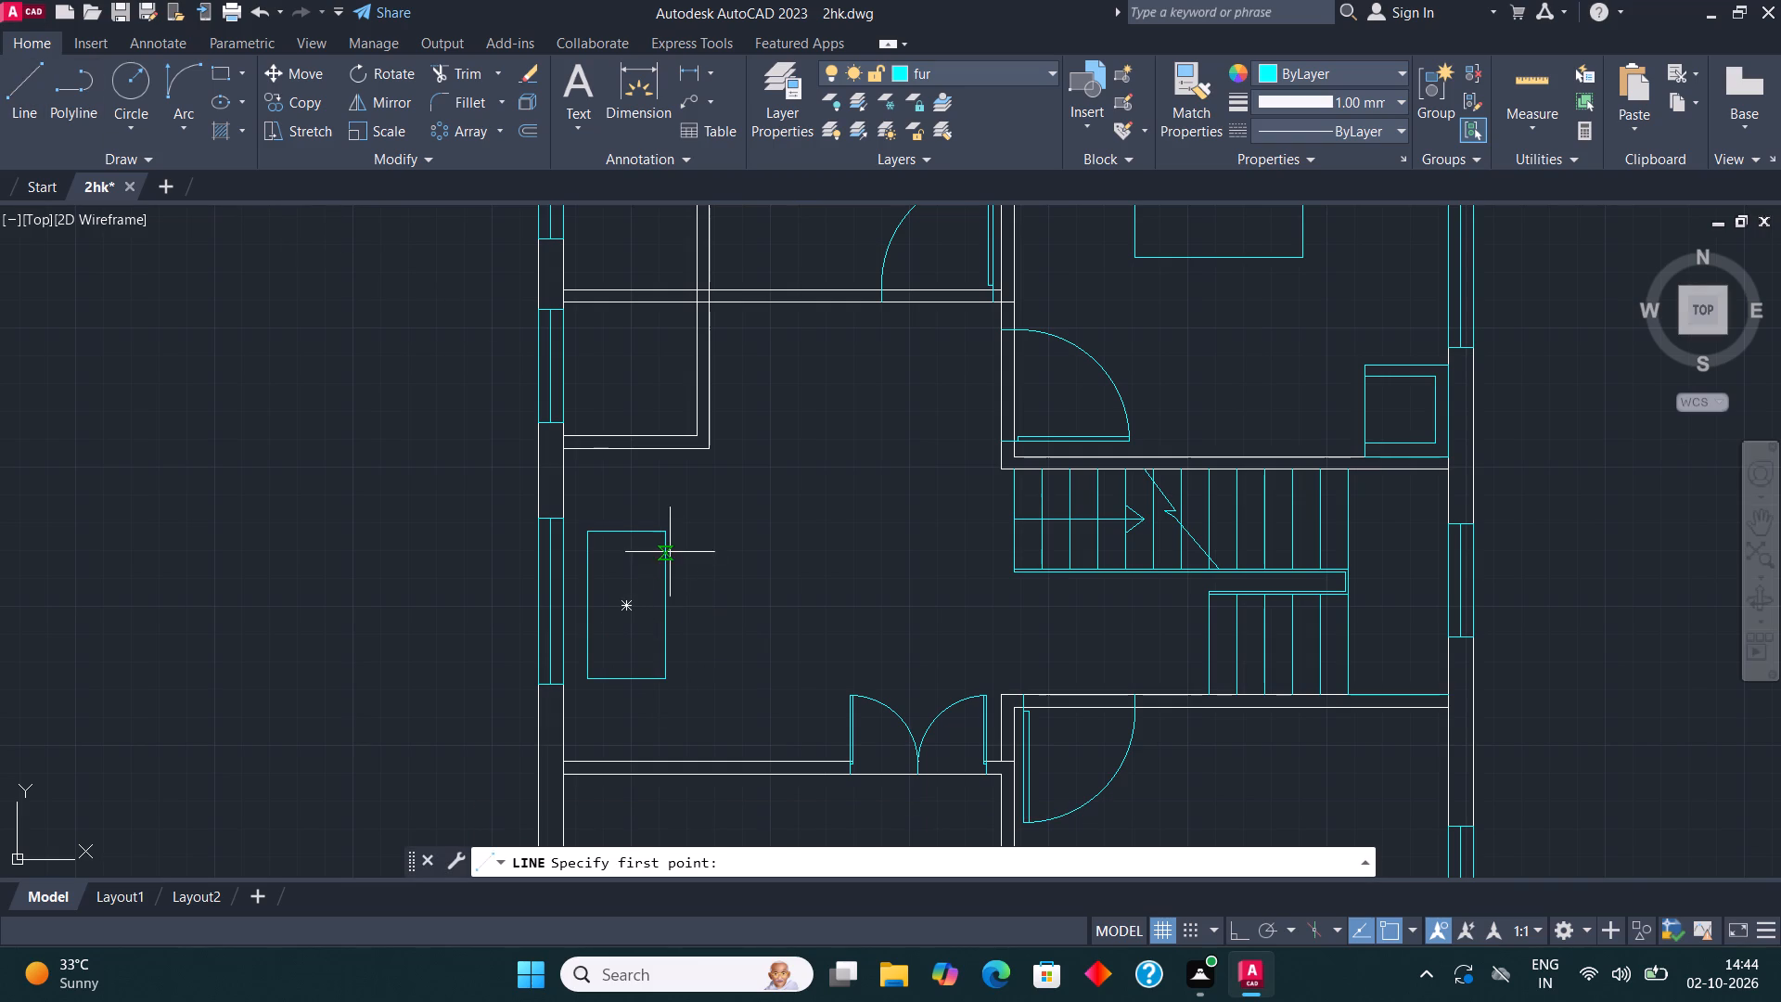
pyautogui.click(663, 530)
pyautogui.click(662, 510)
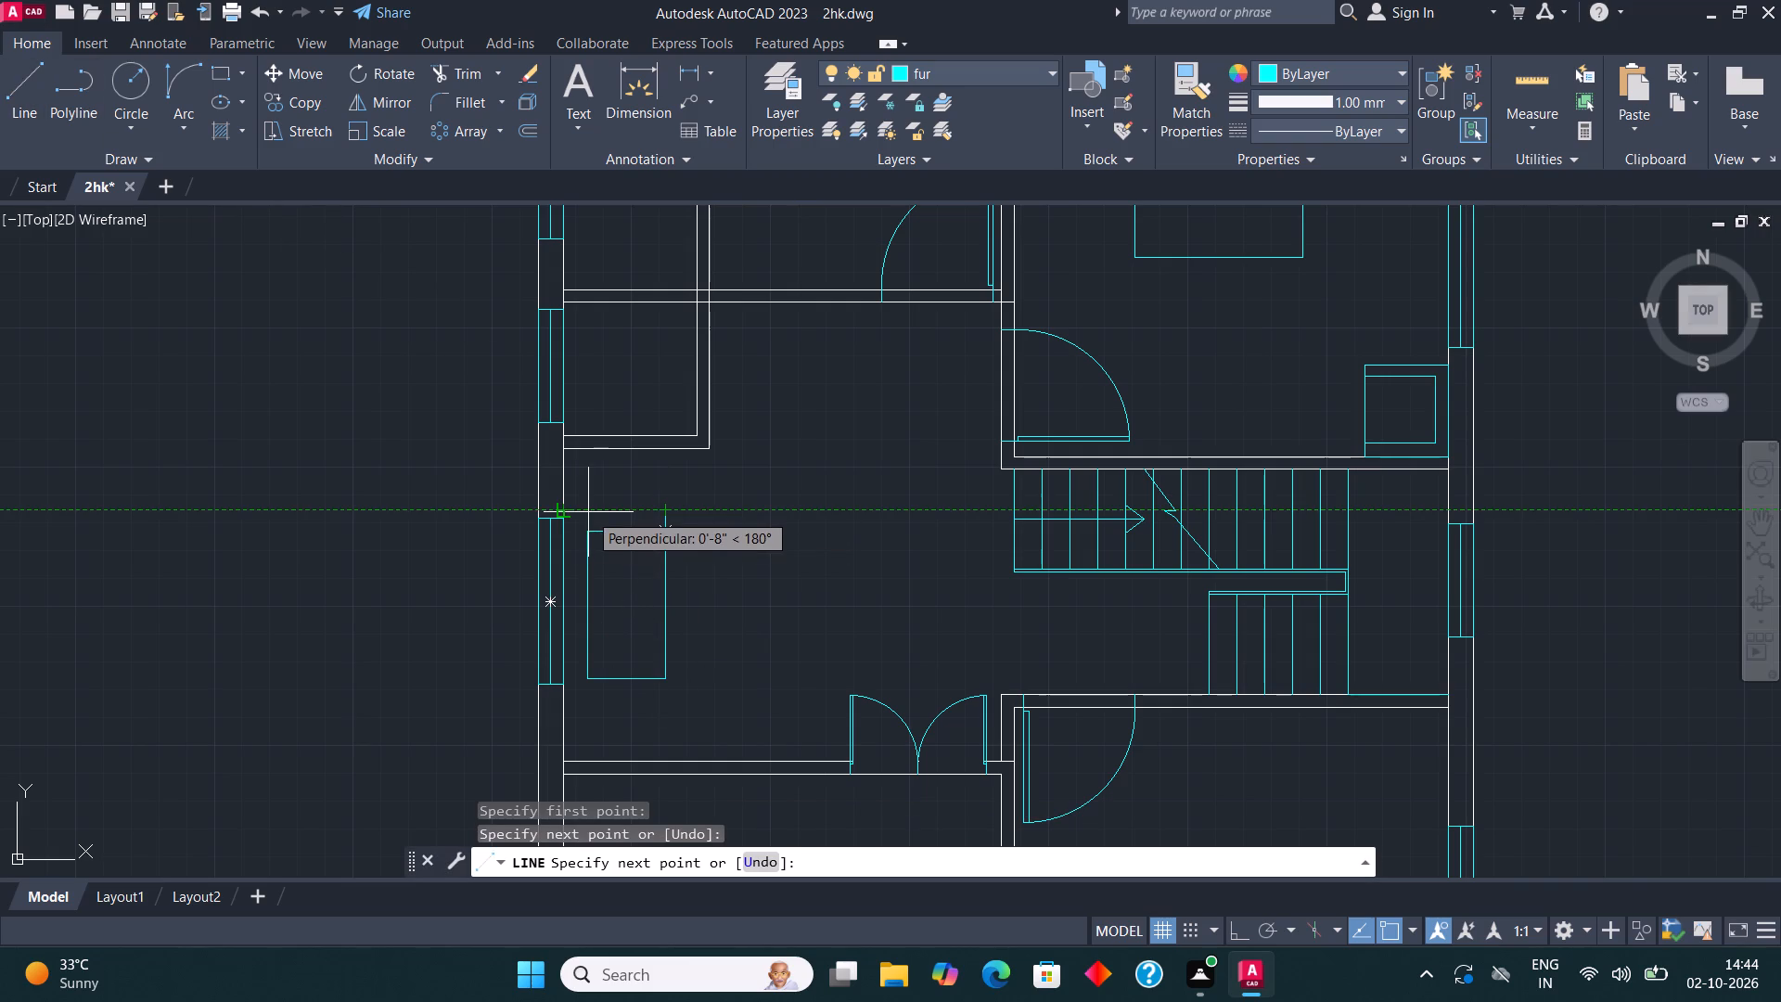
pyautogui.scroll(2, 584, 512)
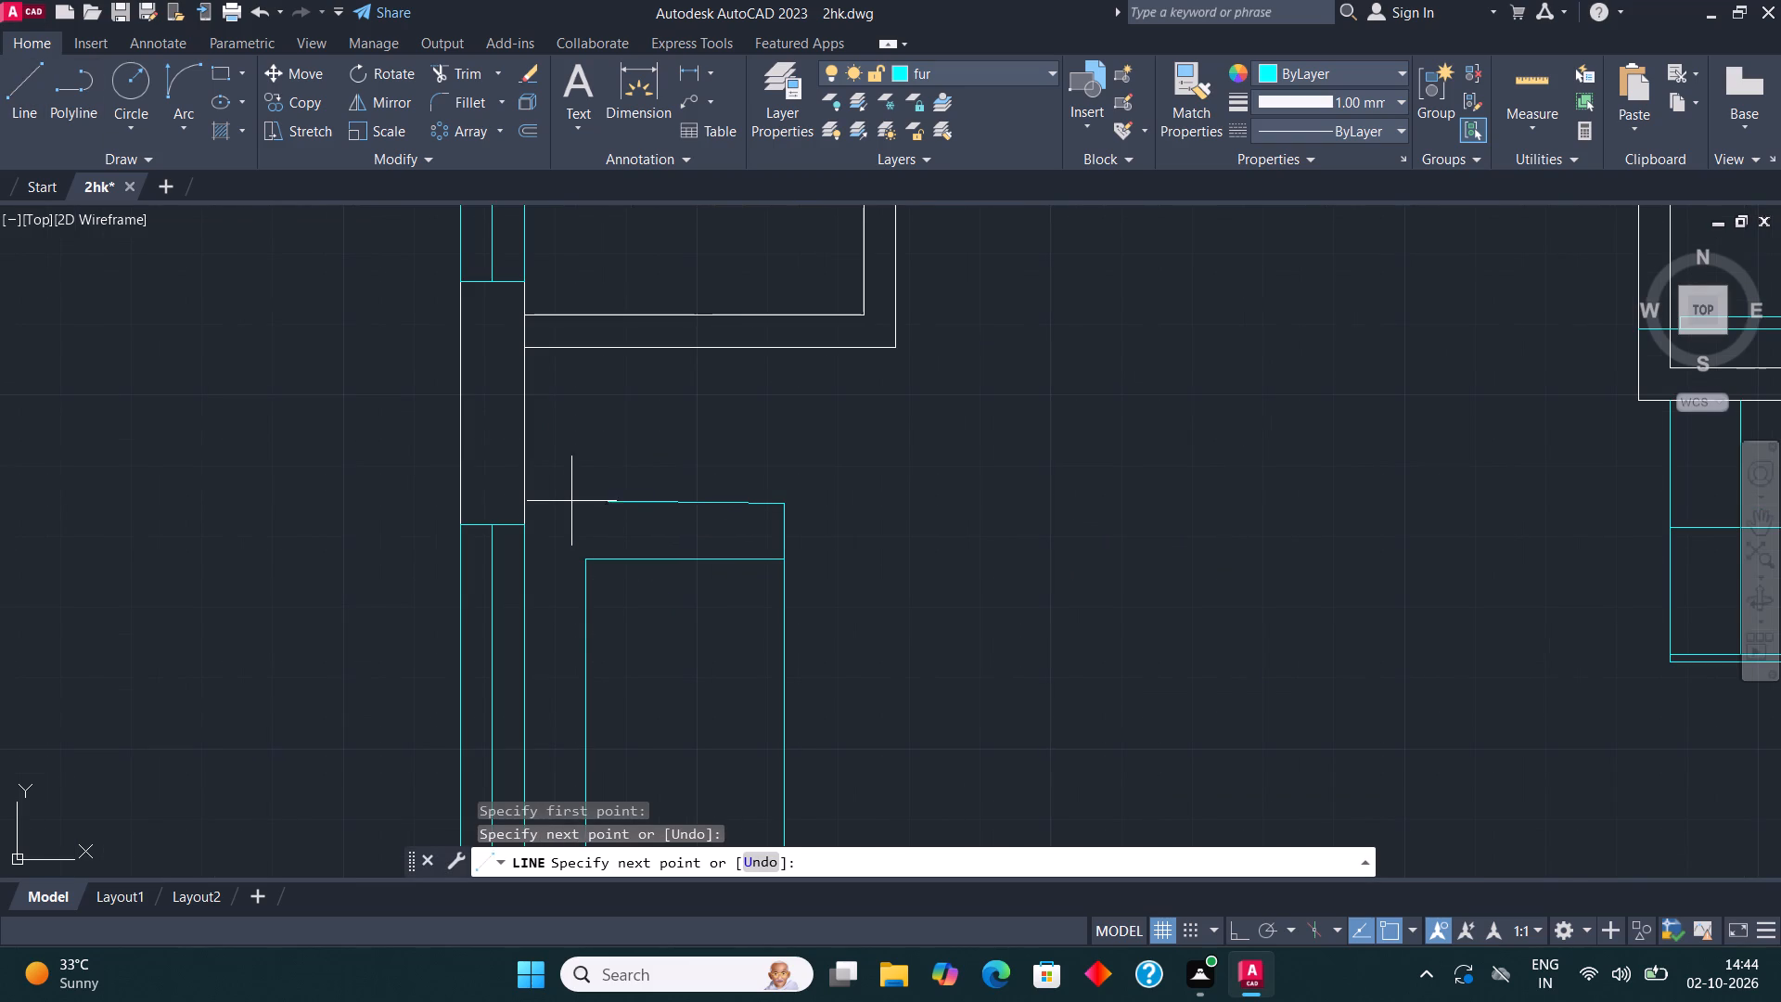
pyautogui.press('F8')
pyautogui.click(555, 504)
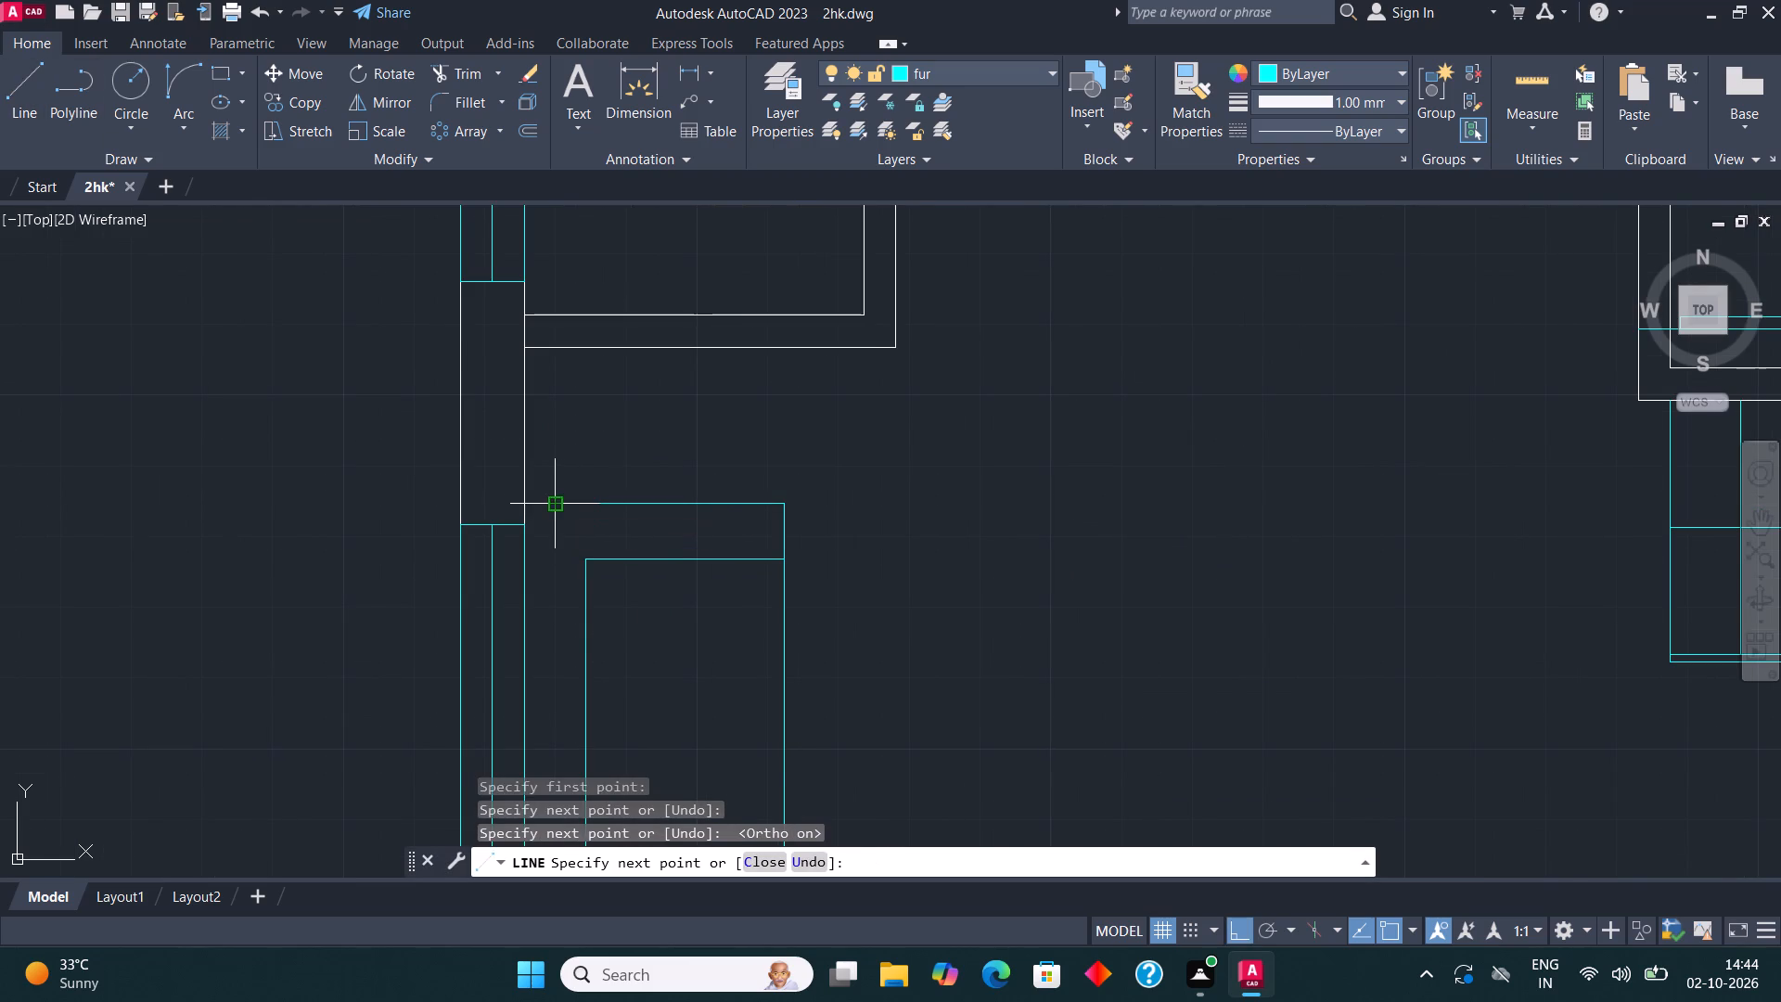
pyautogui.scroll(-3, 563, 545)
pyautogui.scroll(3, 570, 651)
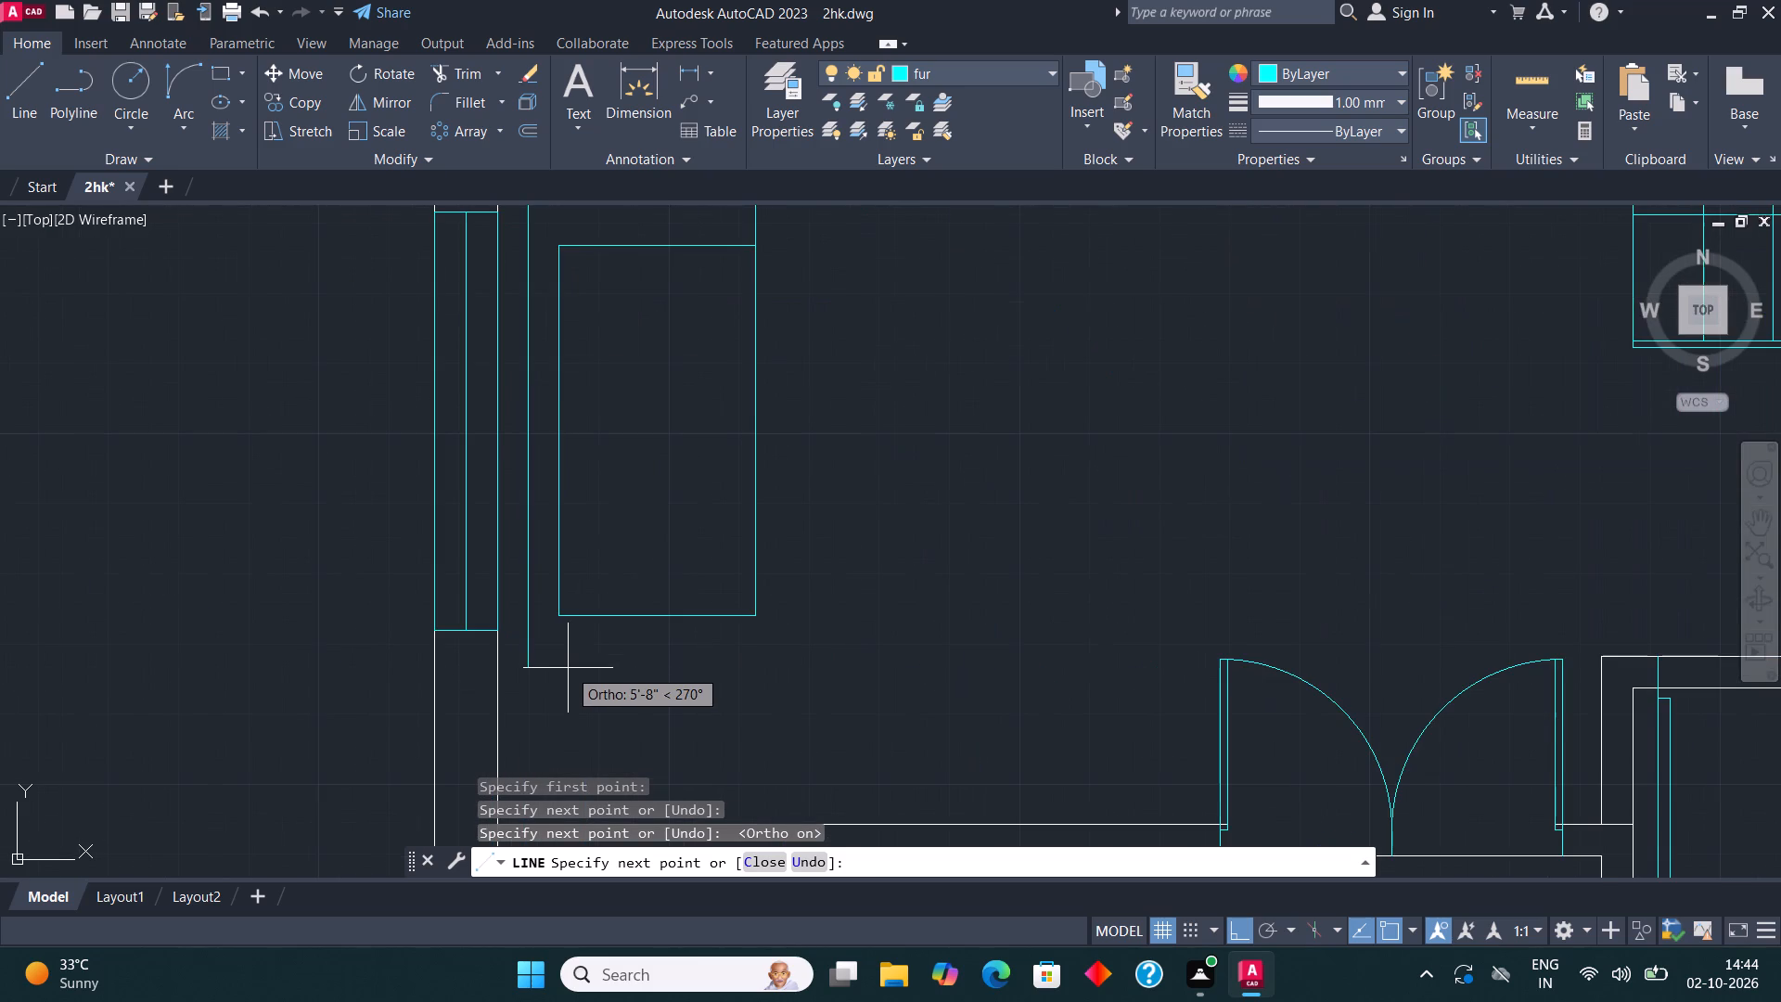
pyautogui.scroll(-1, 568, 668)
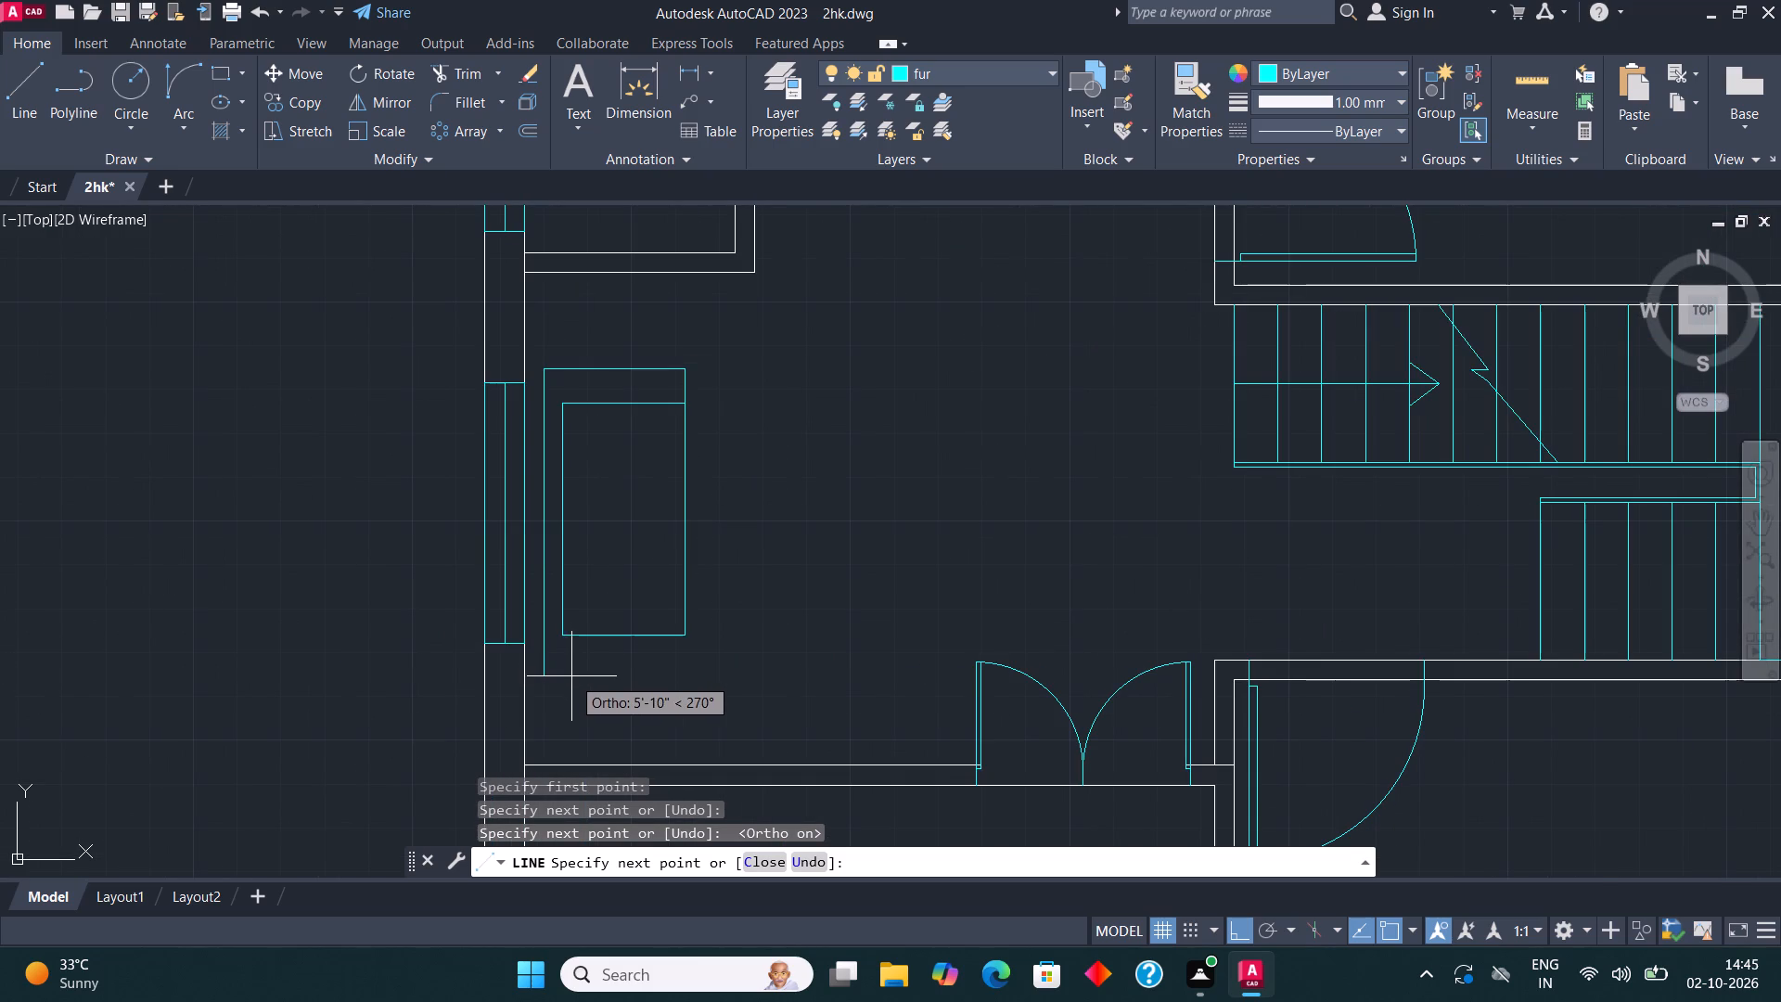
pyautogui.click(571, 676)
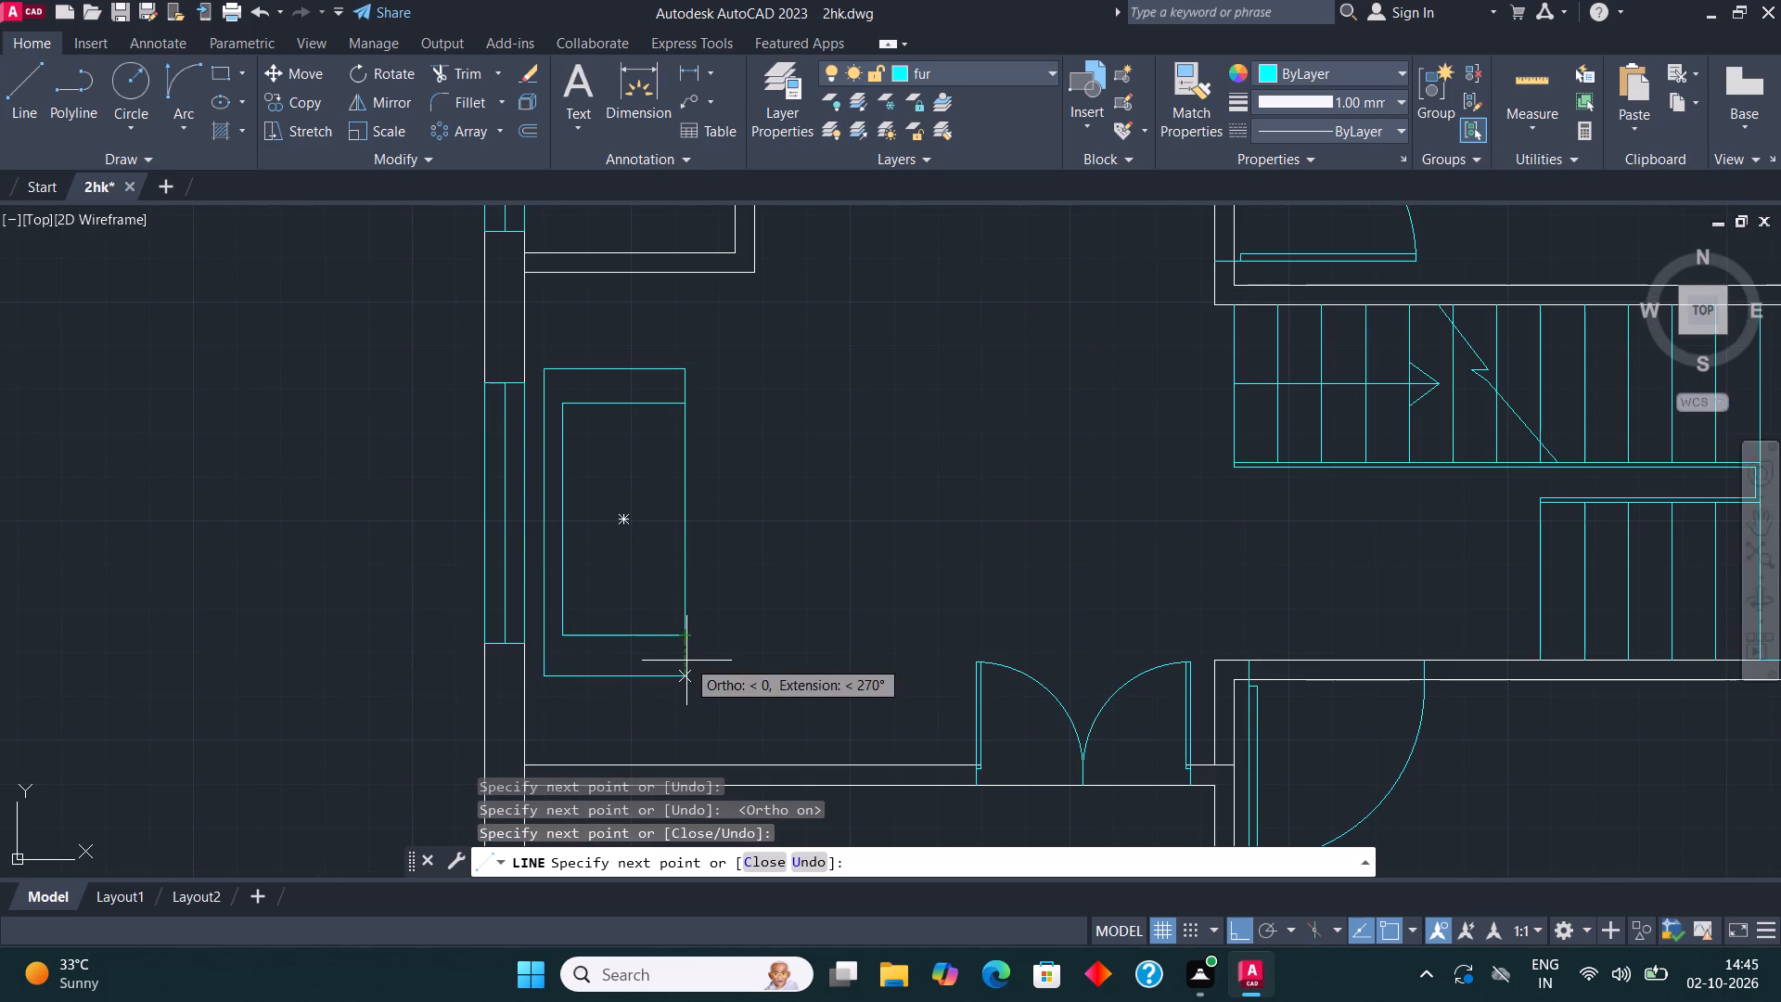
pyautogui.click(686, 661)
pyautogui.click(684, 627)
pyautogui.press('Escape')
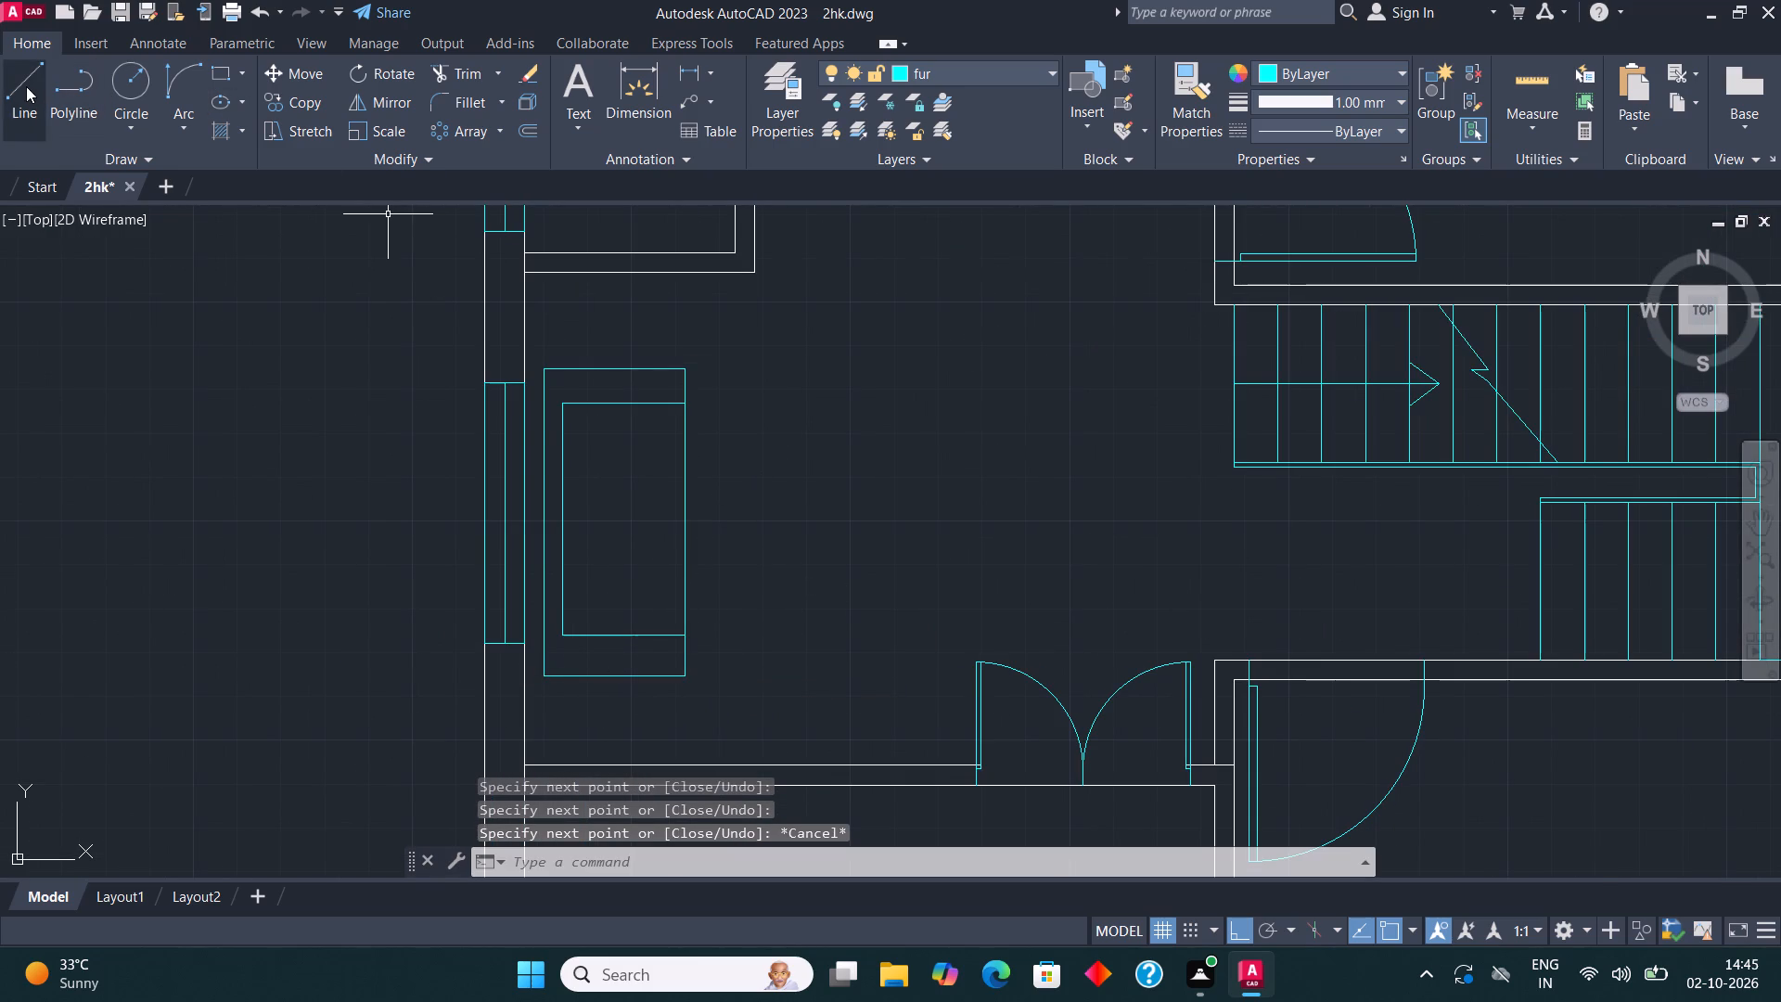
# Draw a horizontal line across the middle of the sofa's seat rectangle to split it into two seats.
pyautogui.click(26, 86)
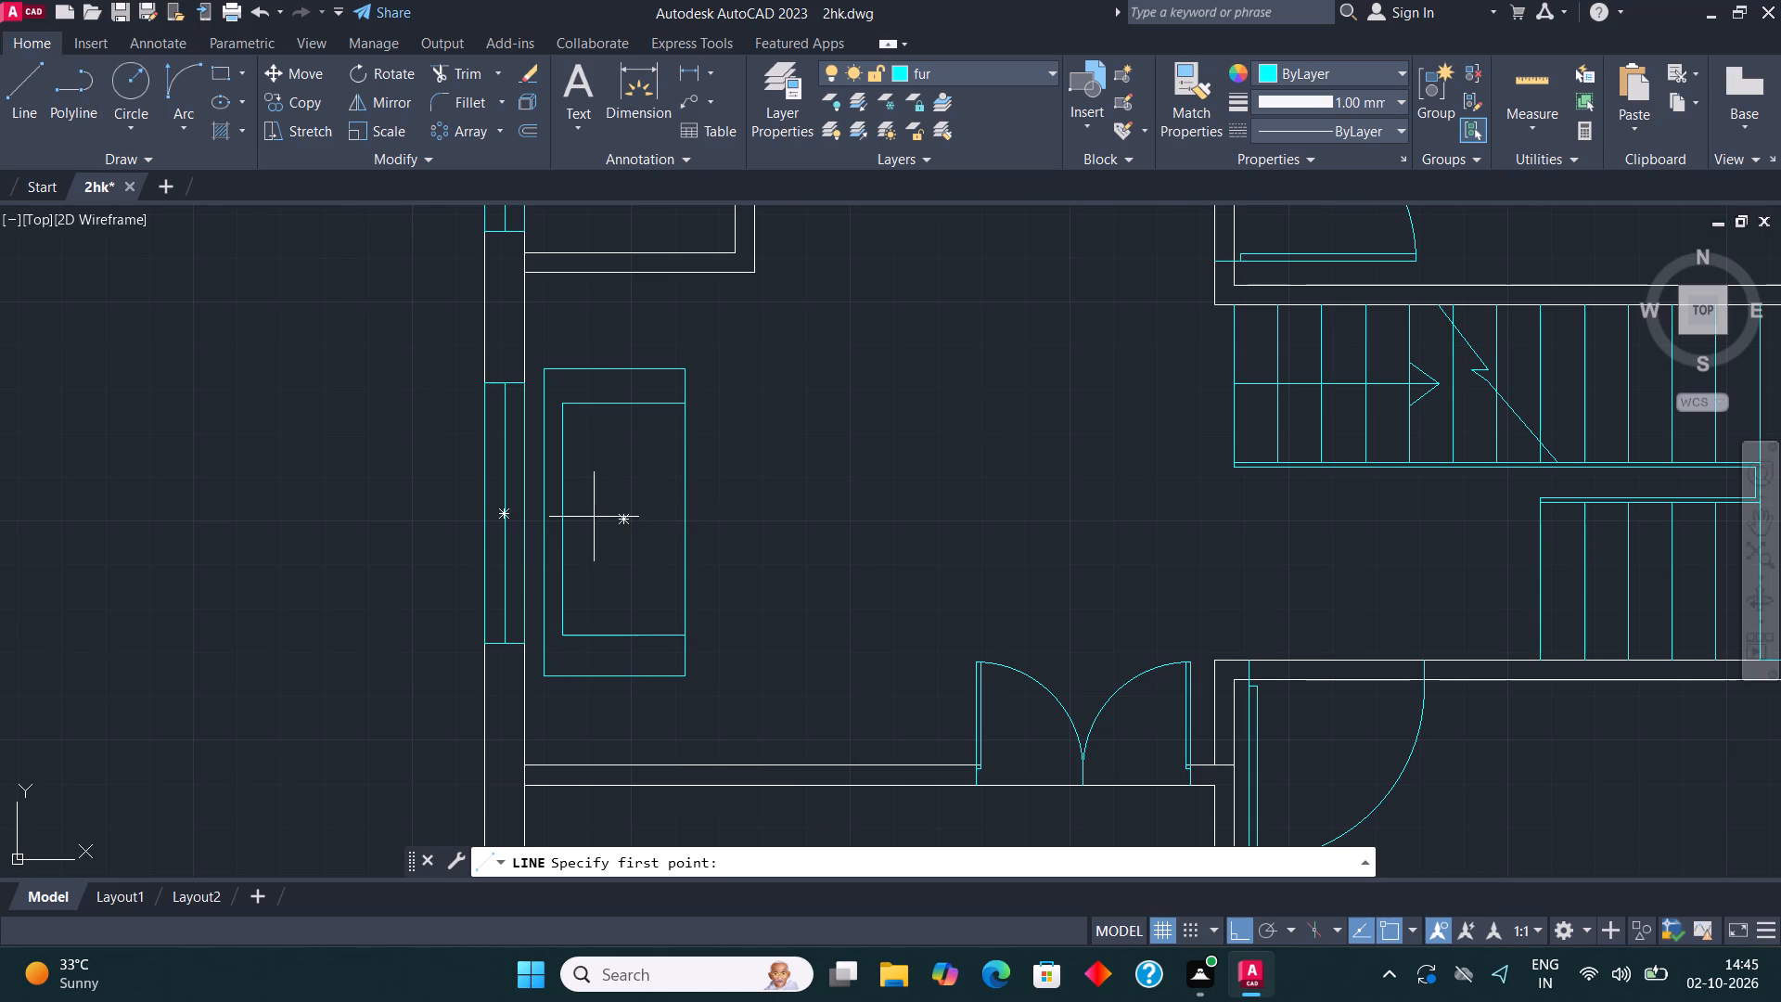
pyautogui.click(565, 515)
pyautogui.click(680, 517)
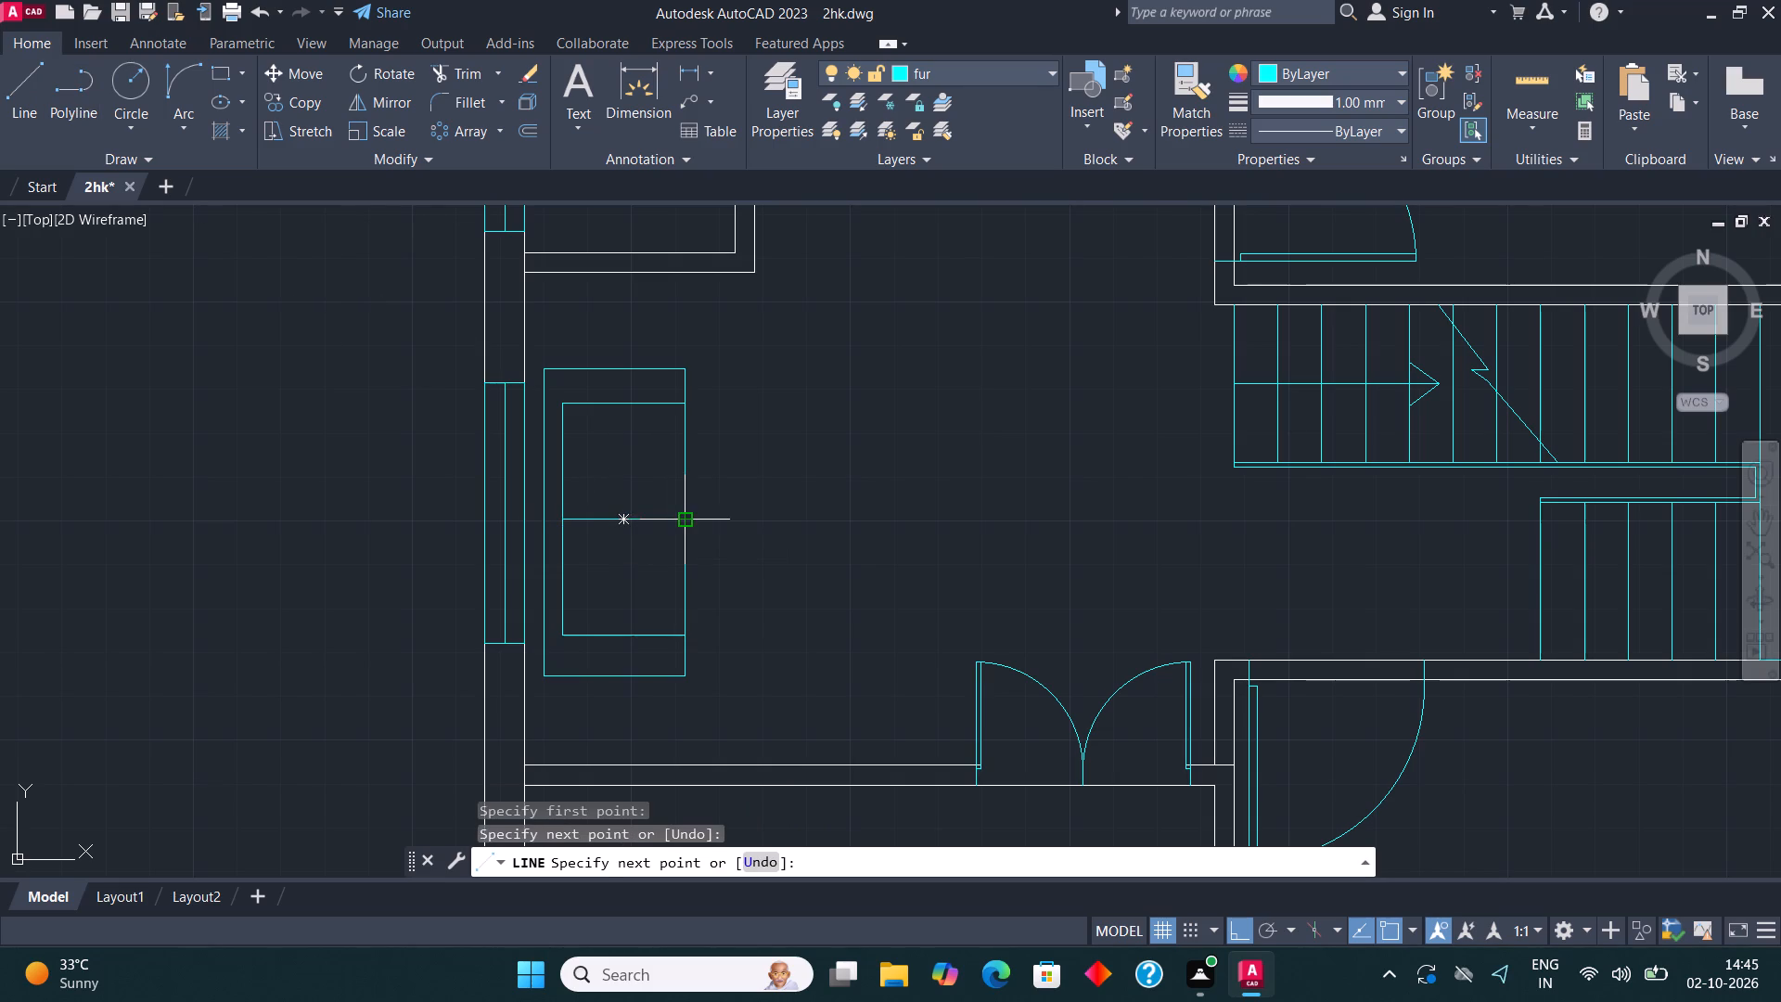
# Copy the two-seat sofa from the west wall to the empty area outside the plan, west of the building.
pyautogui.press('Escape')
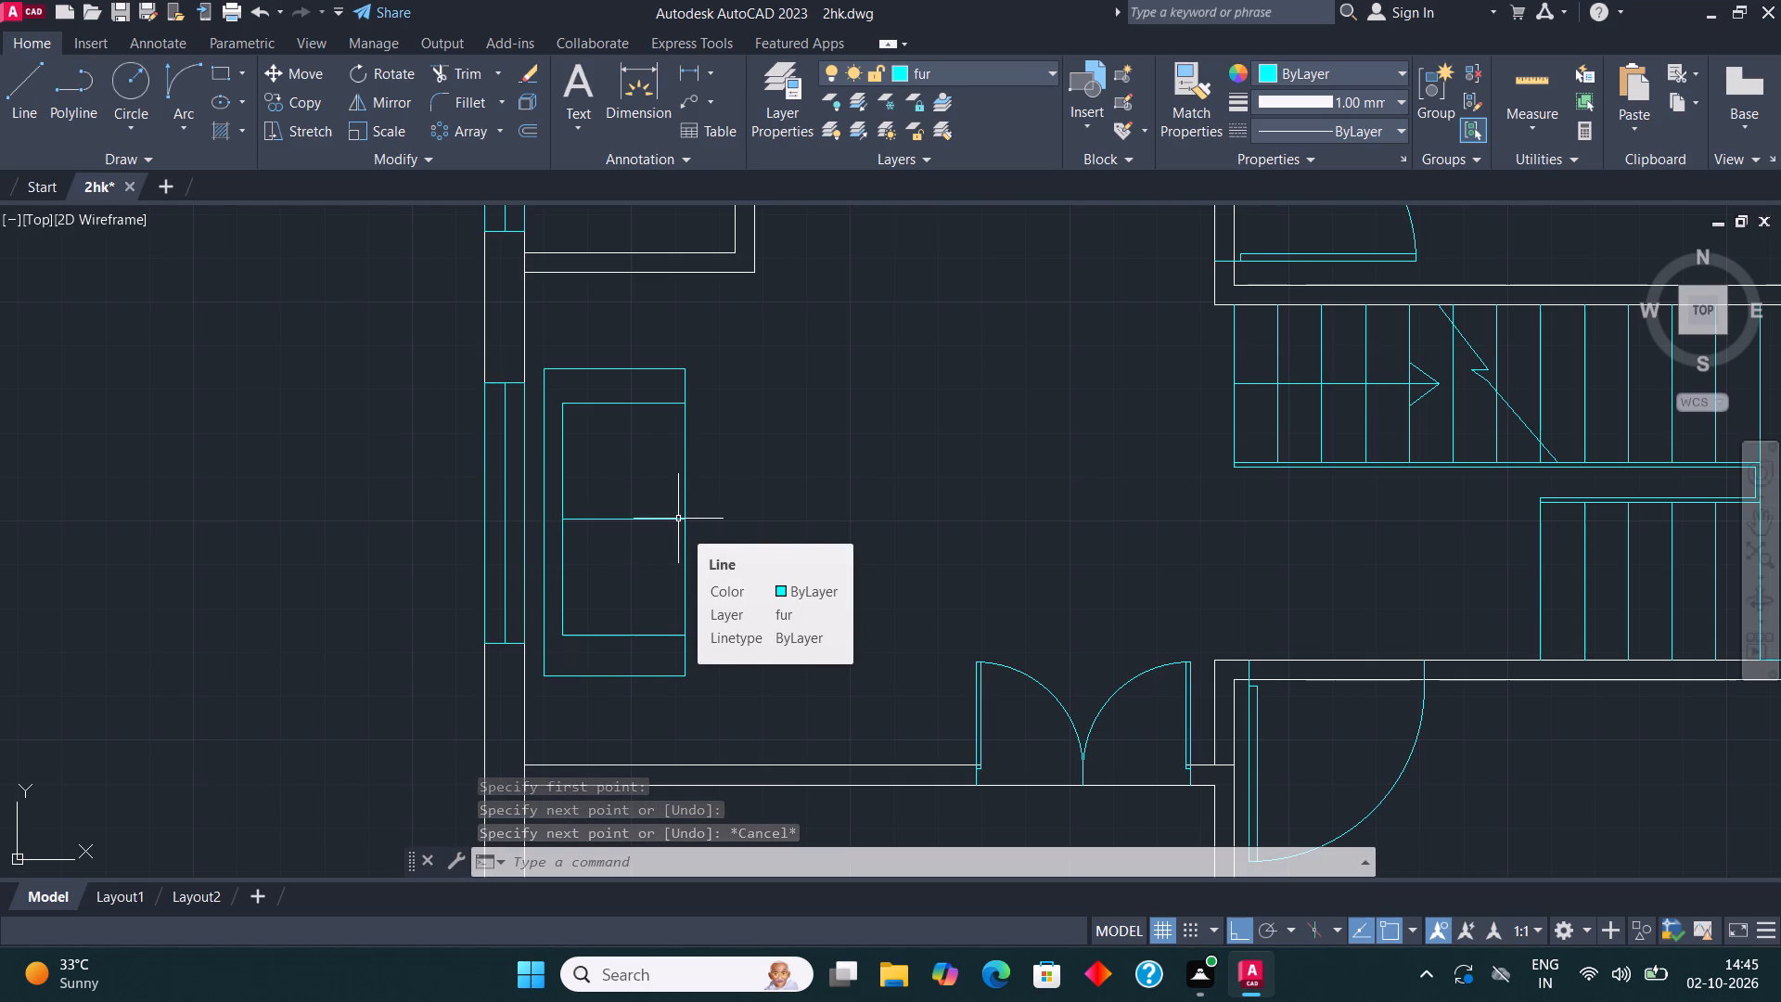
pyautogui.moveTo(909, 350); pyautogui.dragTo(845, 343, button='middle')
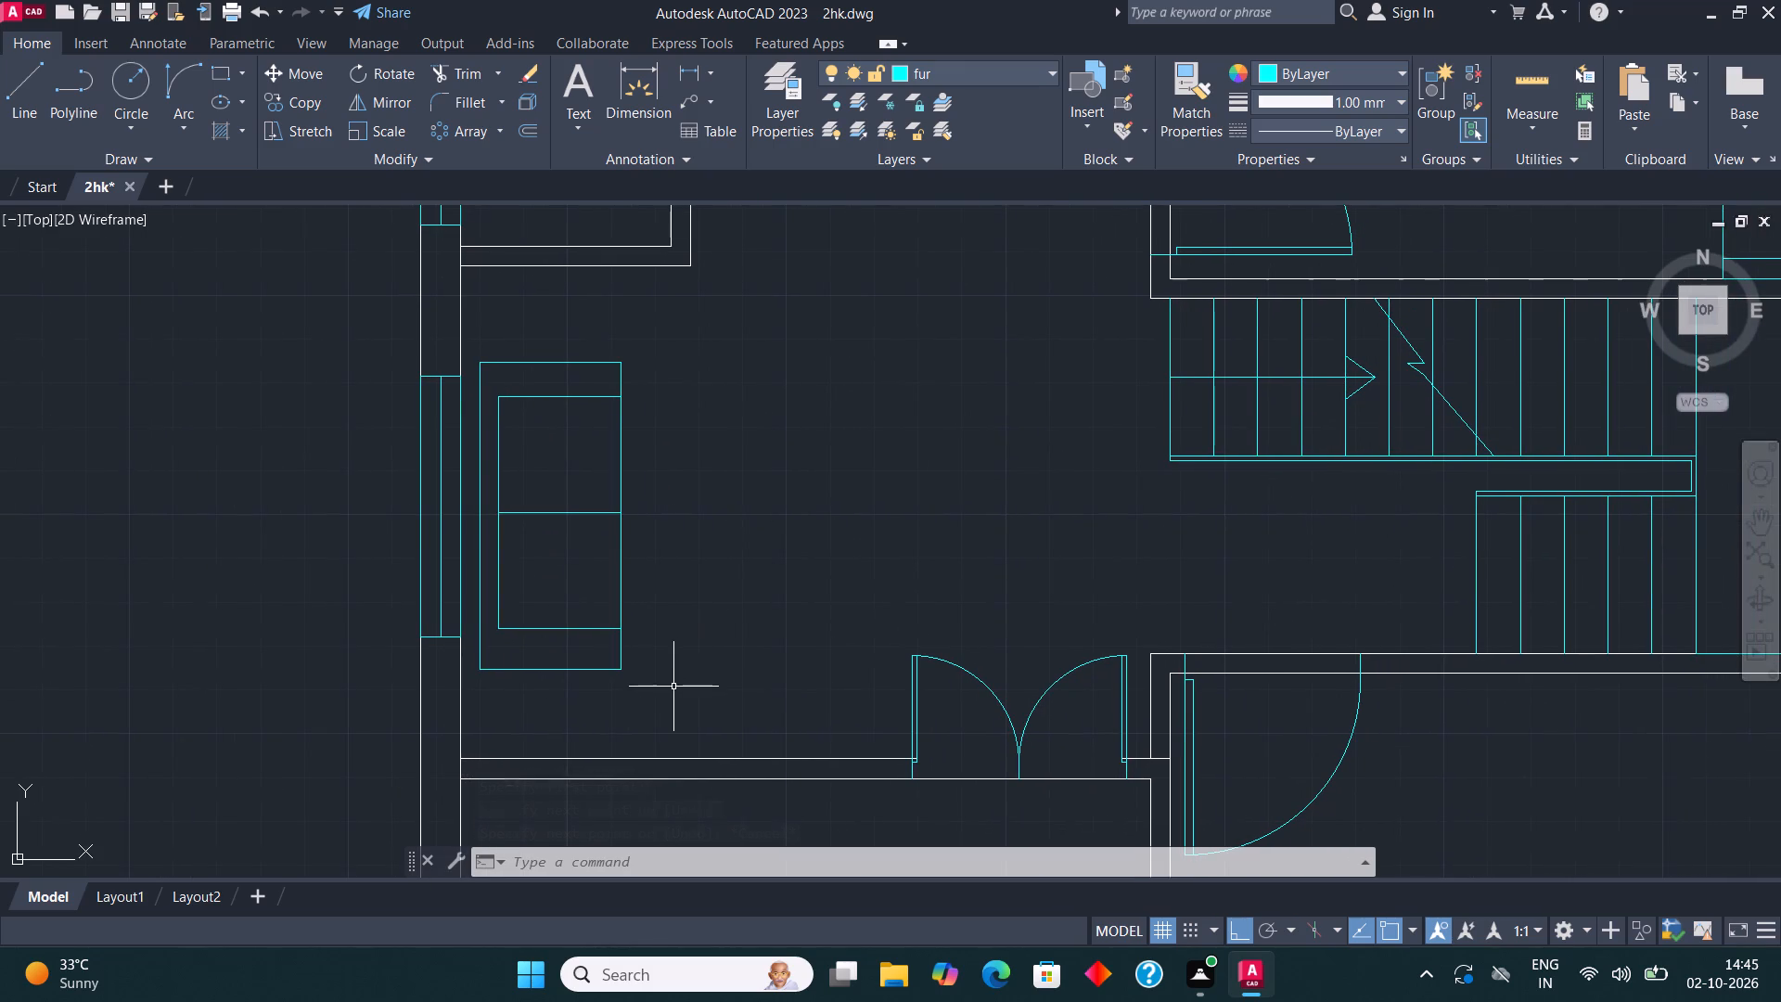
pyautogui.click(674, 688)
pyautogui.click(470, 340)
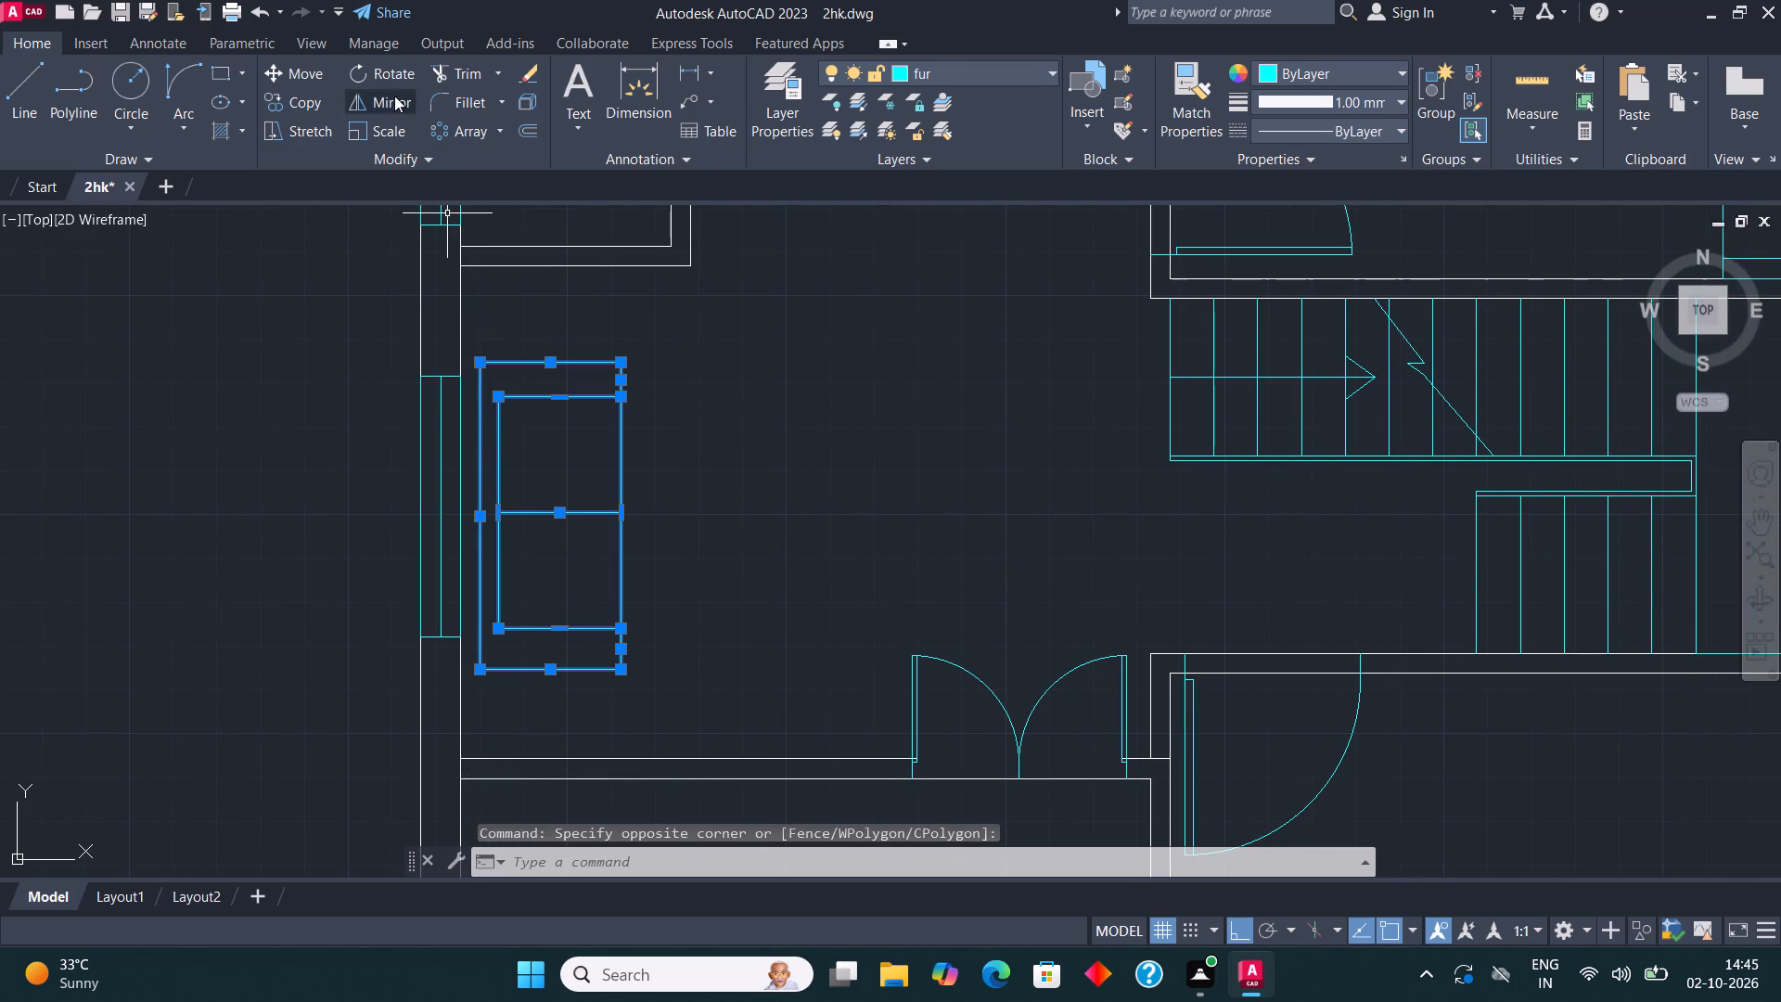
pyautogui.click(311, 102)
pyautogui.click(554, 475)
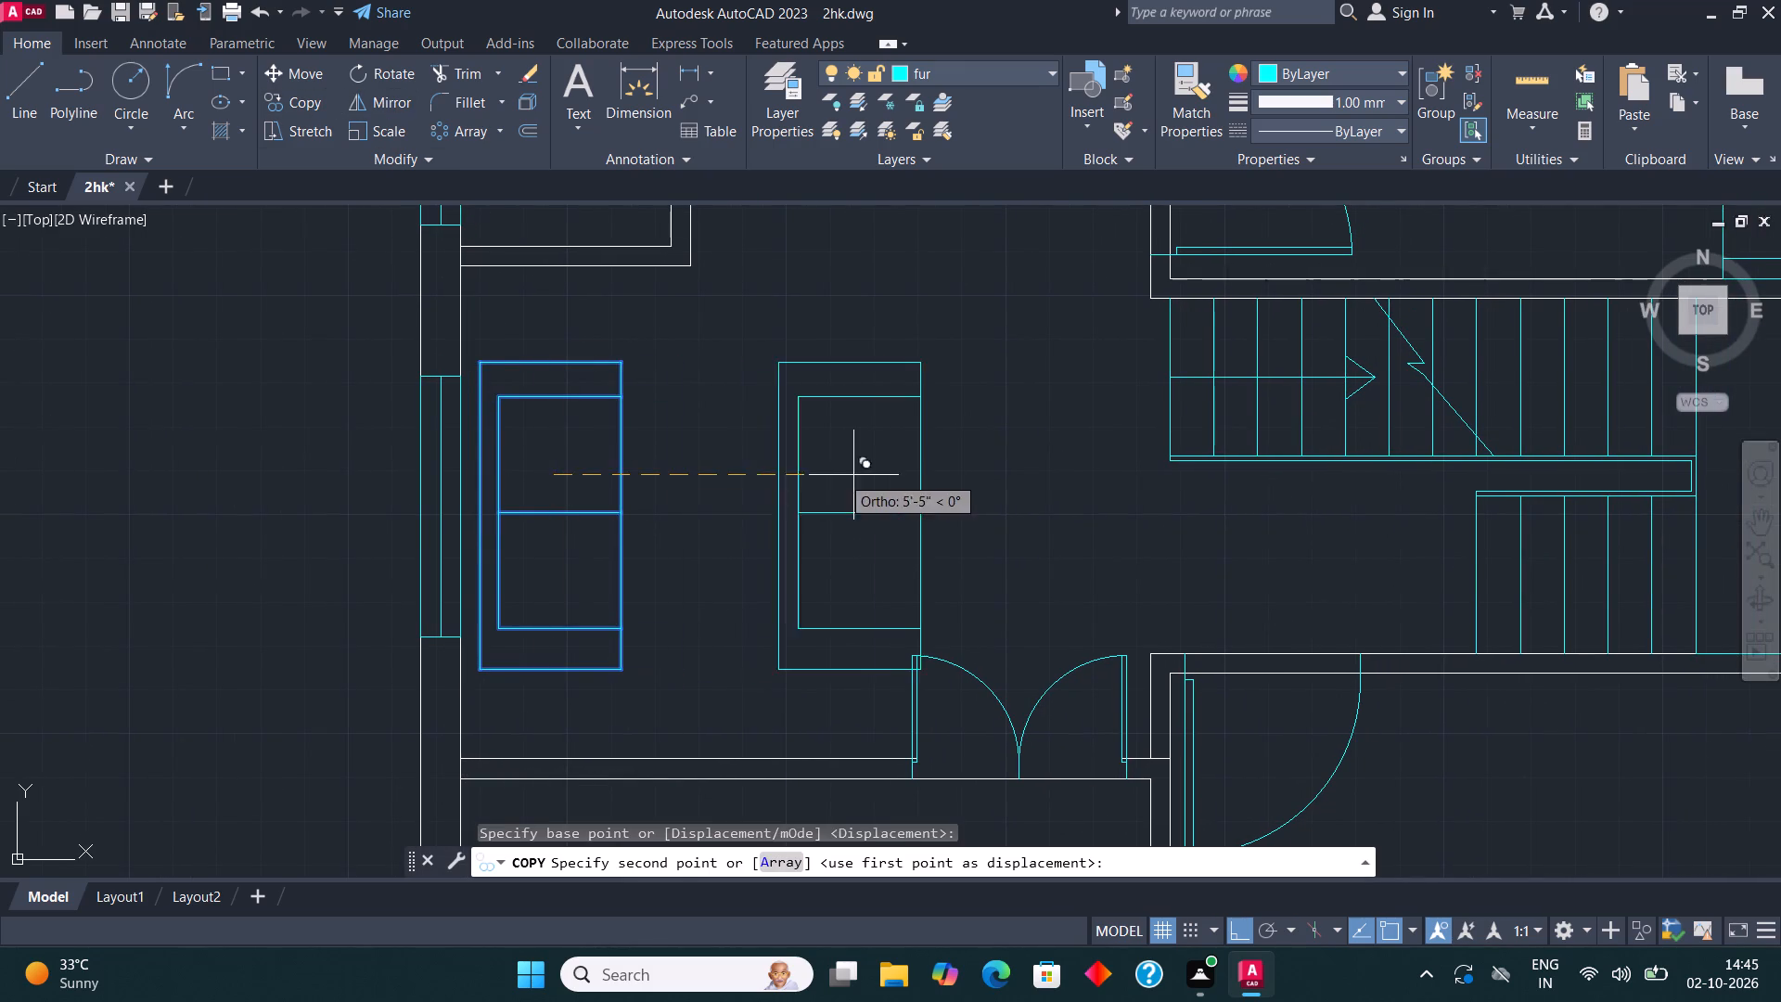
pyautogui.scroll(-2, 852, 493)
pyautogui.click(486, 495)
pyautogui.press('Escape')
# Rotate the sofa copy outside the plan 90° counterclockwise so its back faces south.
pyautogui.moveTo(562, 612); pyautogui.dragTo(546, 588)
pyautogui.click(340, 346)
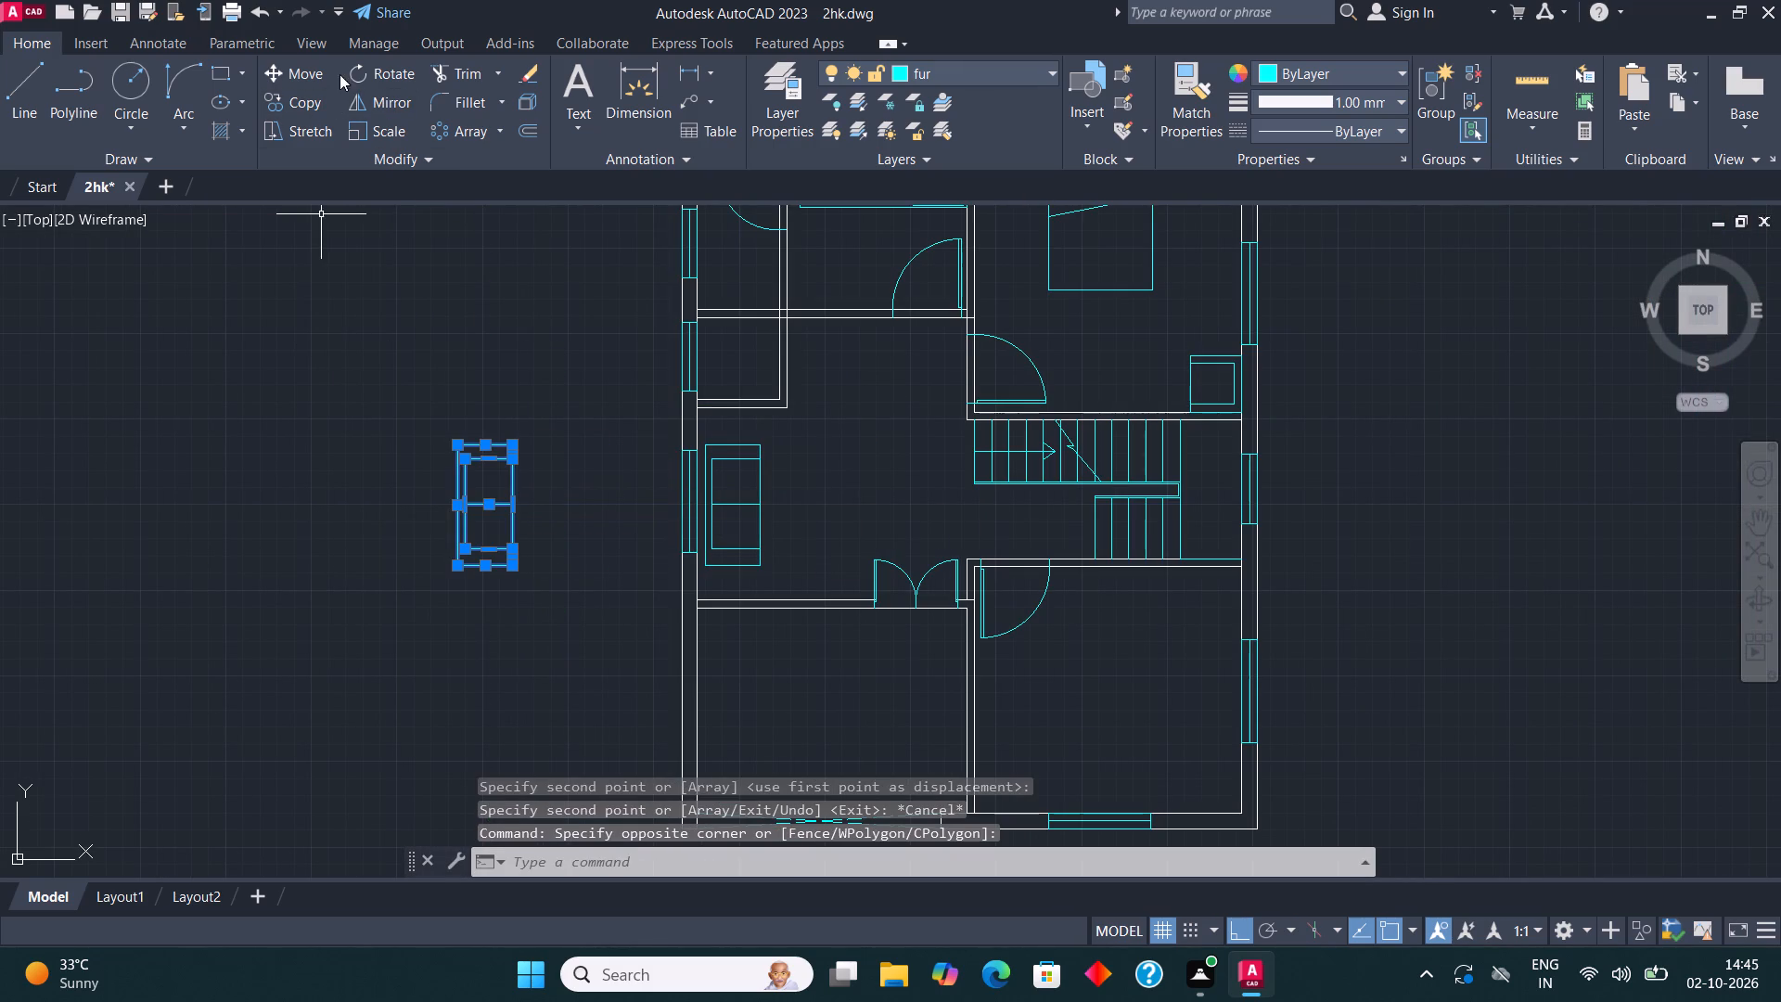
pyautogui.click(393, 74)
pyautogui.click(476, 433)
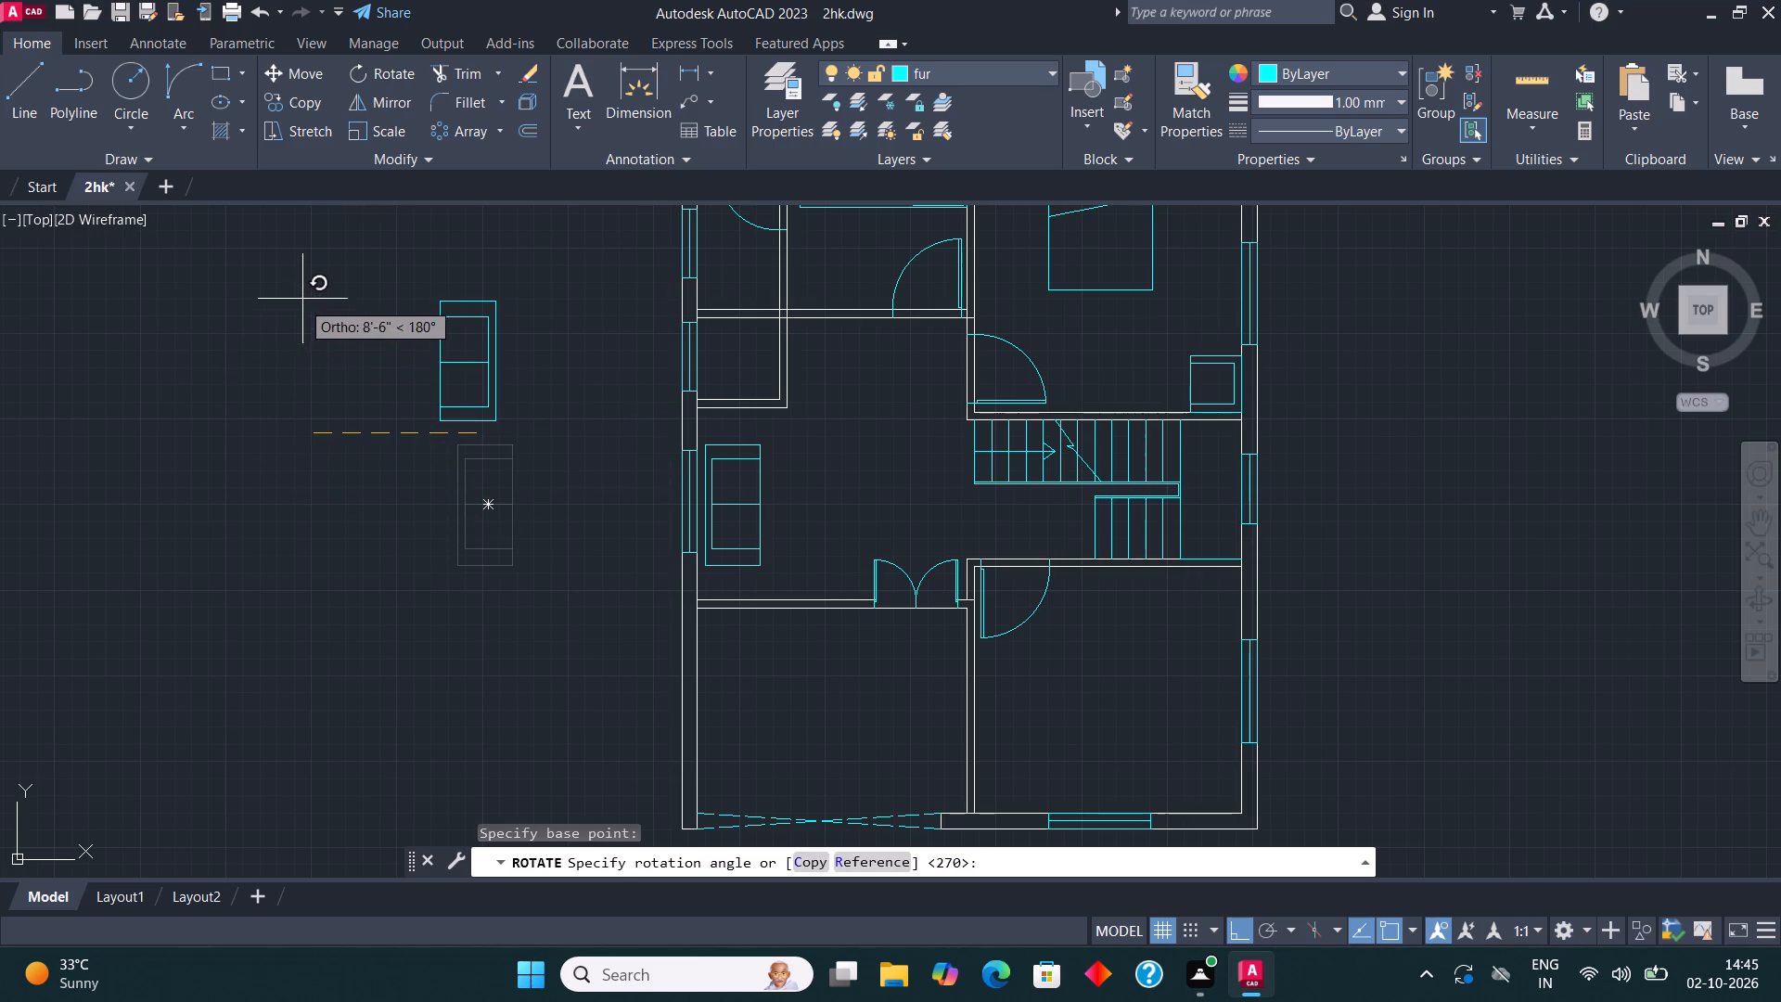
pyautogui.click(339, 265)
# Move the rotated sofa freely, with Ortho off, into the living room between the upright sofa and the double door.
pyautogui.moveTo(553, 334); pyautogui.dragTo(541, 461, button='middle')
pyautogui.click(631, 602)
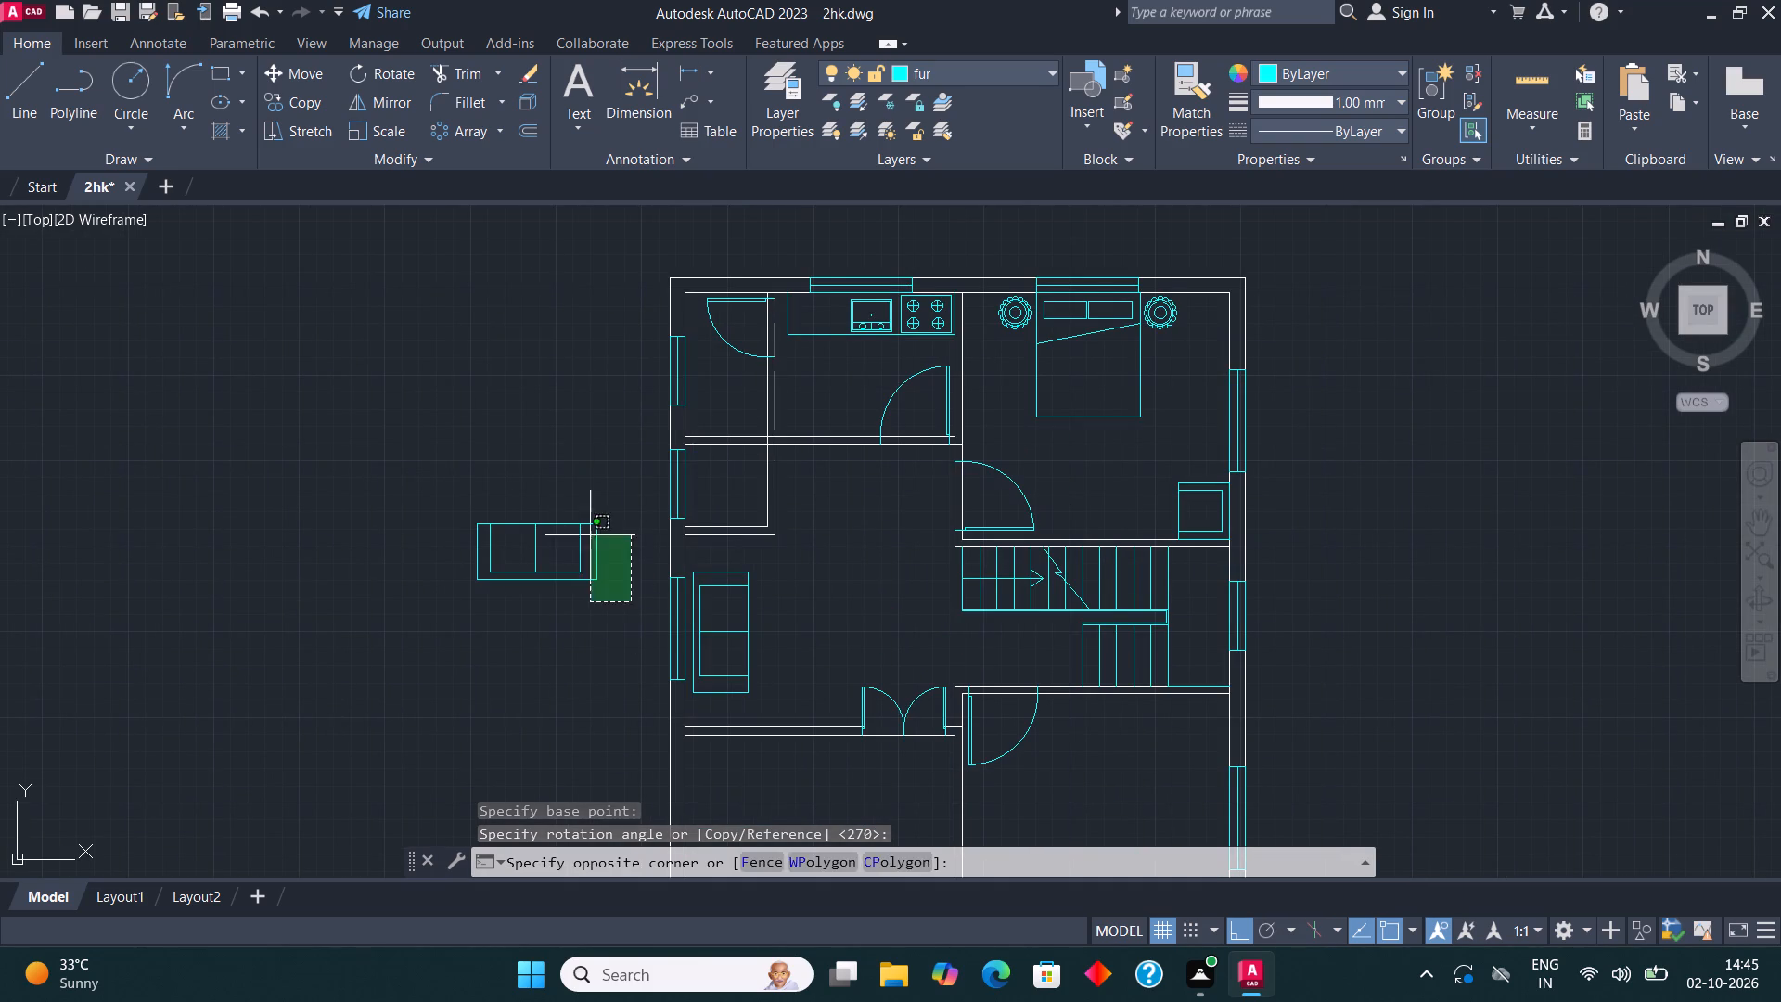
pyautogui.click(330, 449)
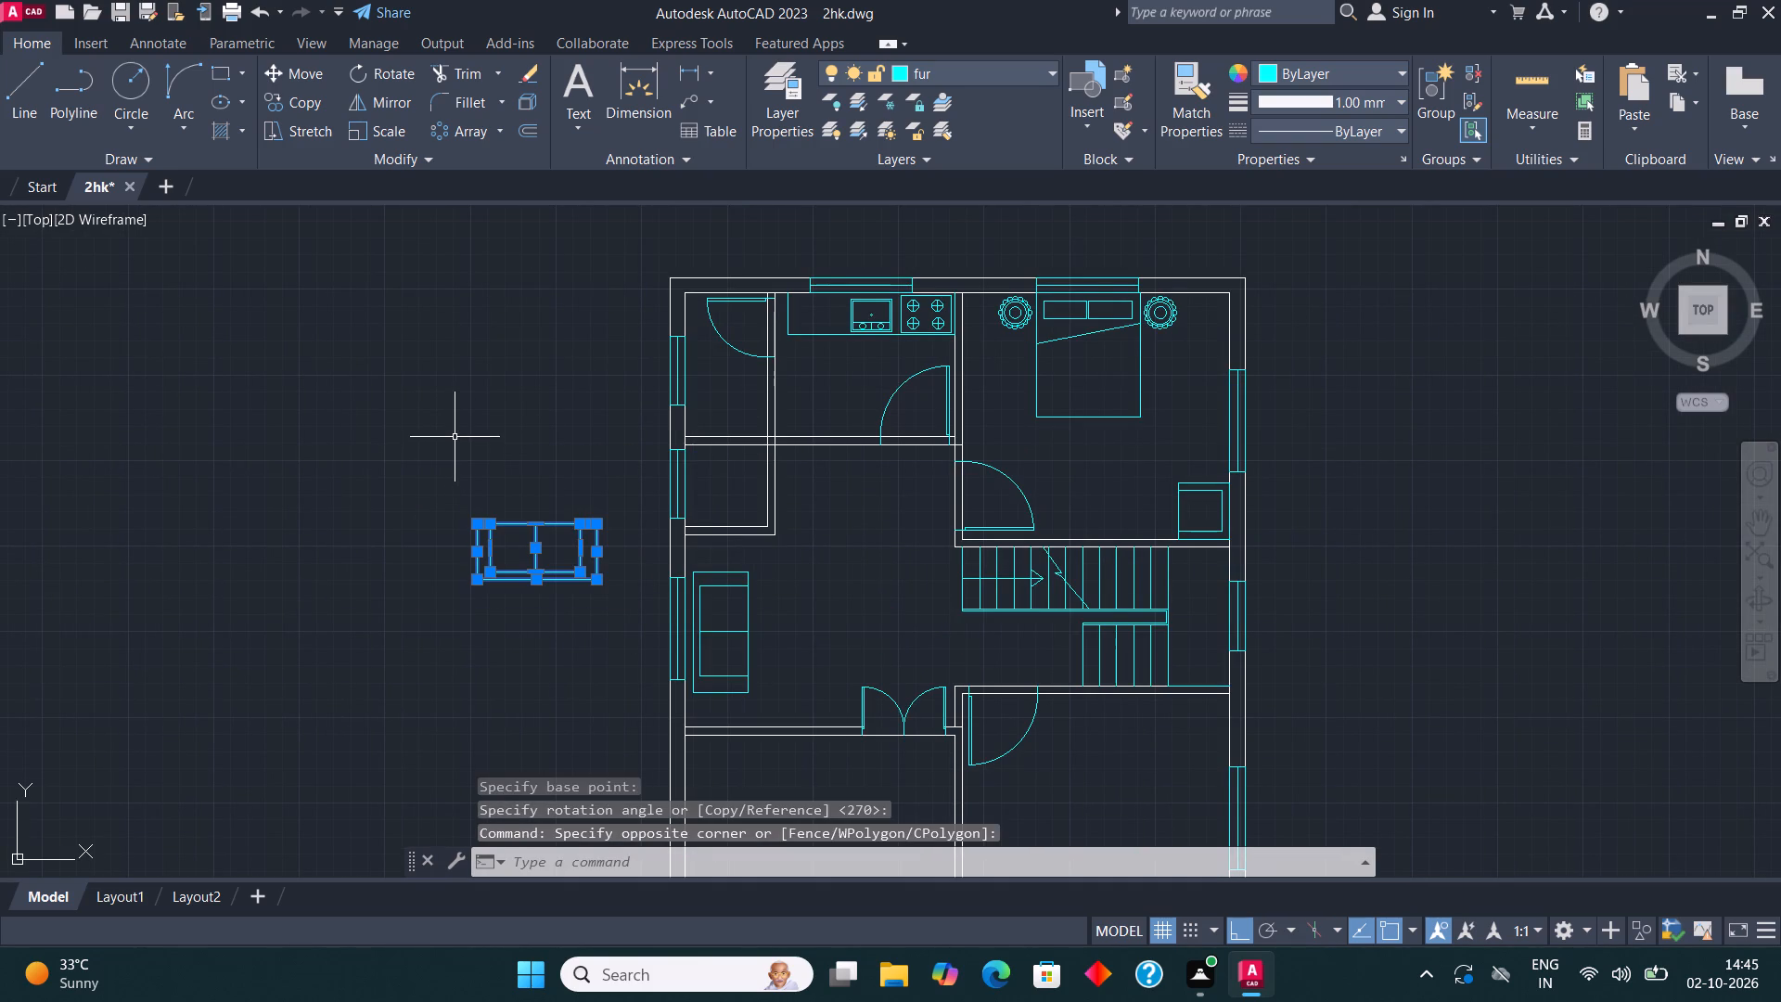
pyautogui.click(293, 66)
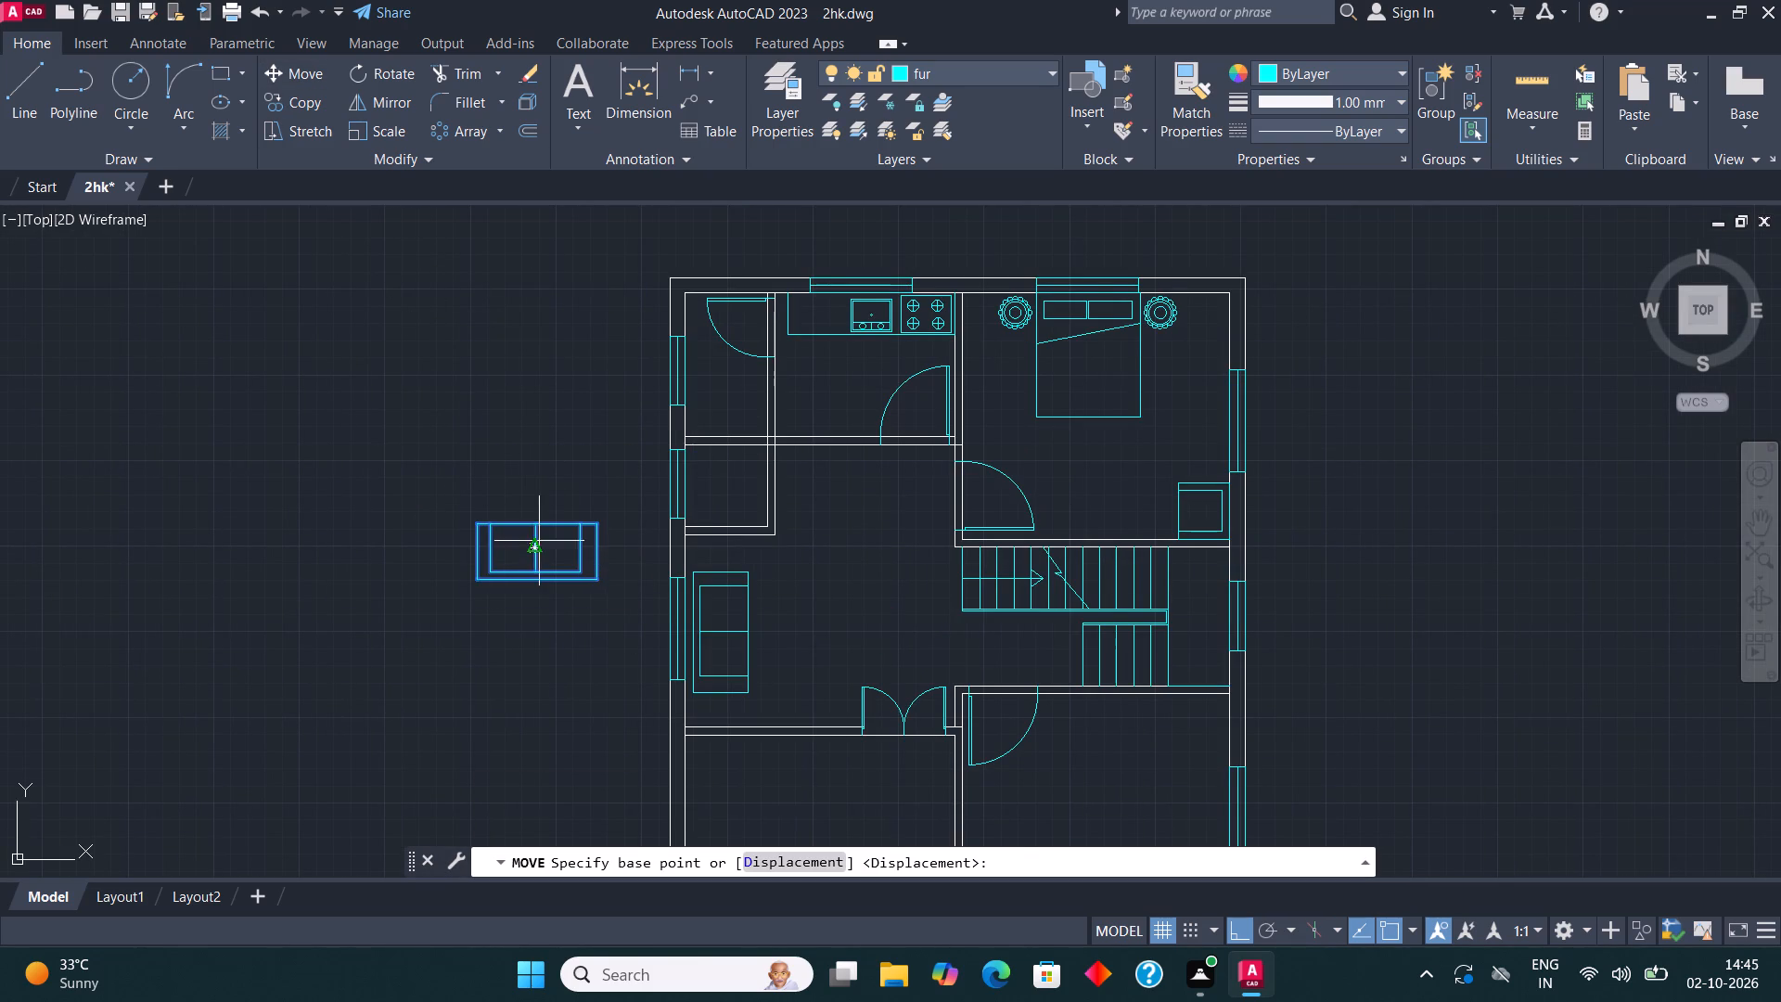
pyautogui.click(539, 543)
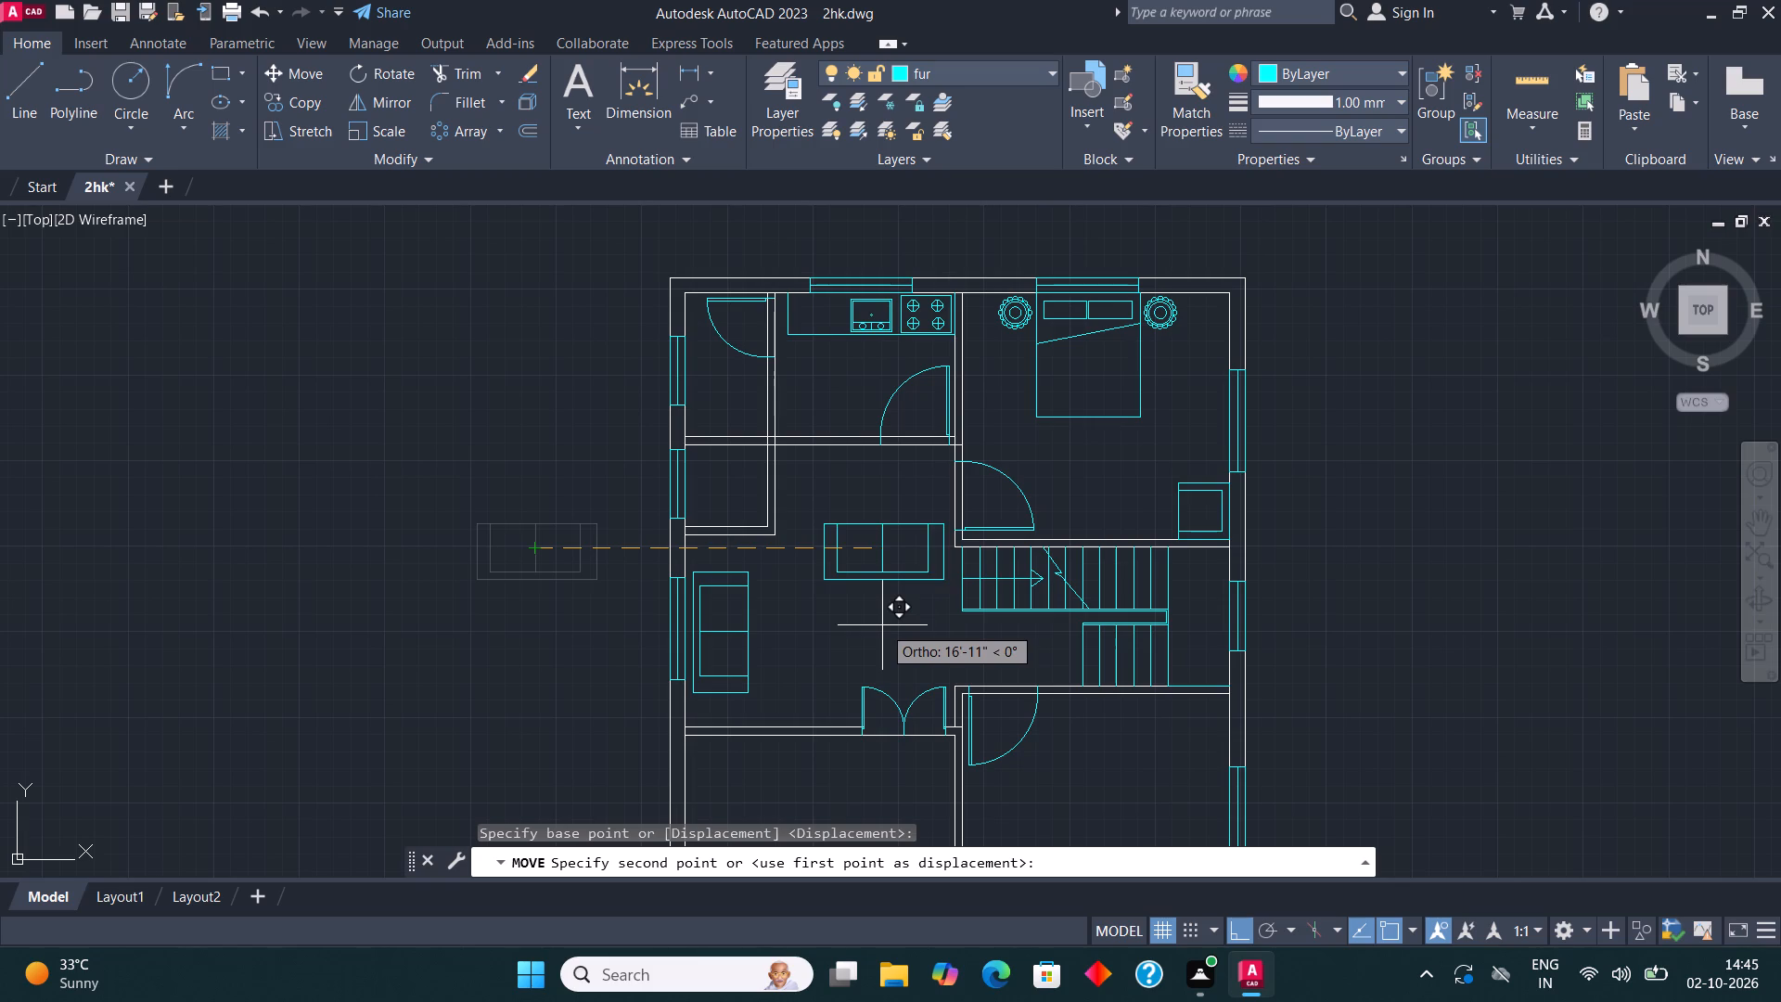
pyautogui.press('F8')
pyautogui.scroll(3, 821, 681)
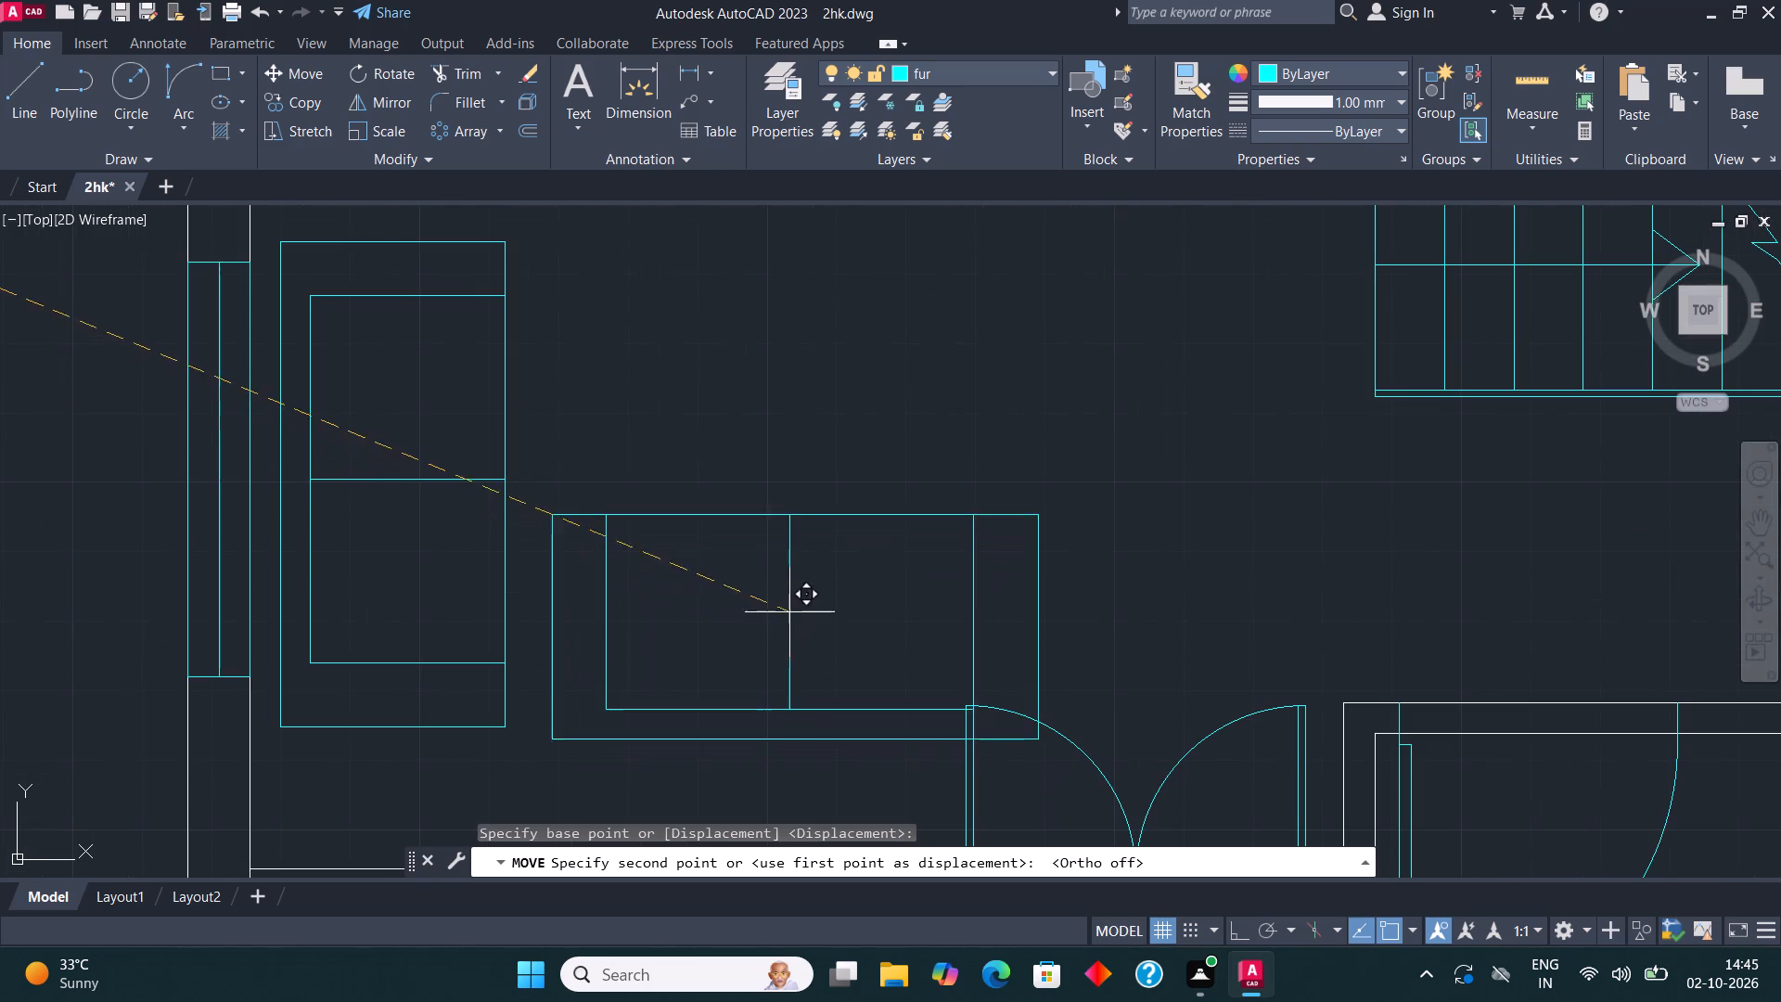
pyautogui.click(770, 564)
pyautogui.scroll(-2, 772, 568)
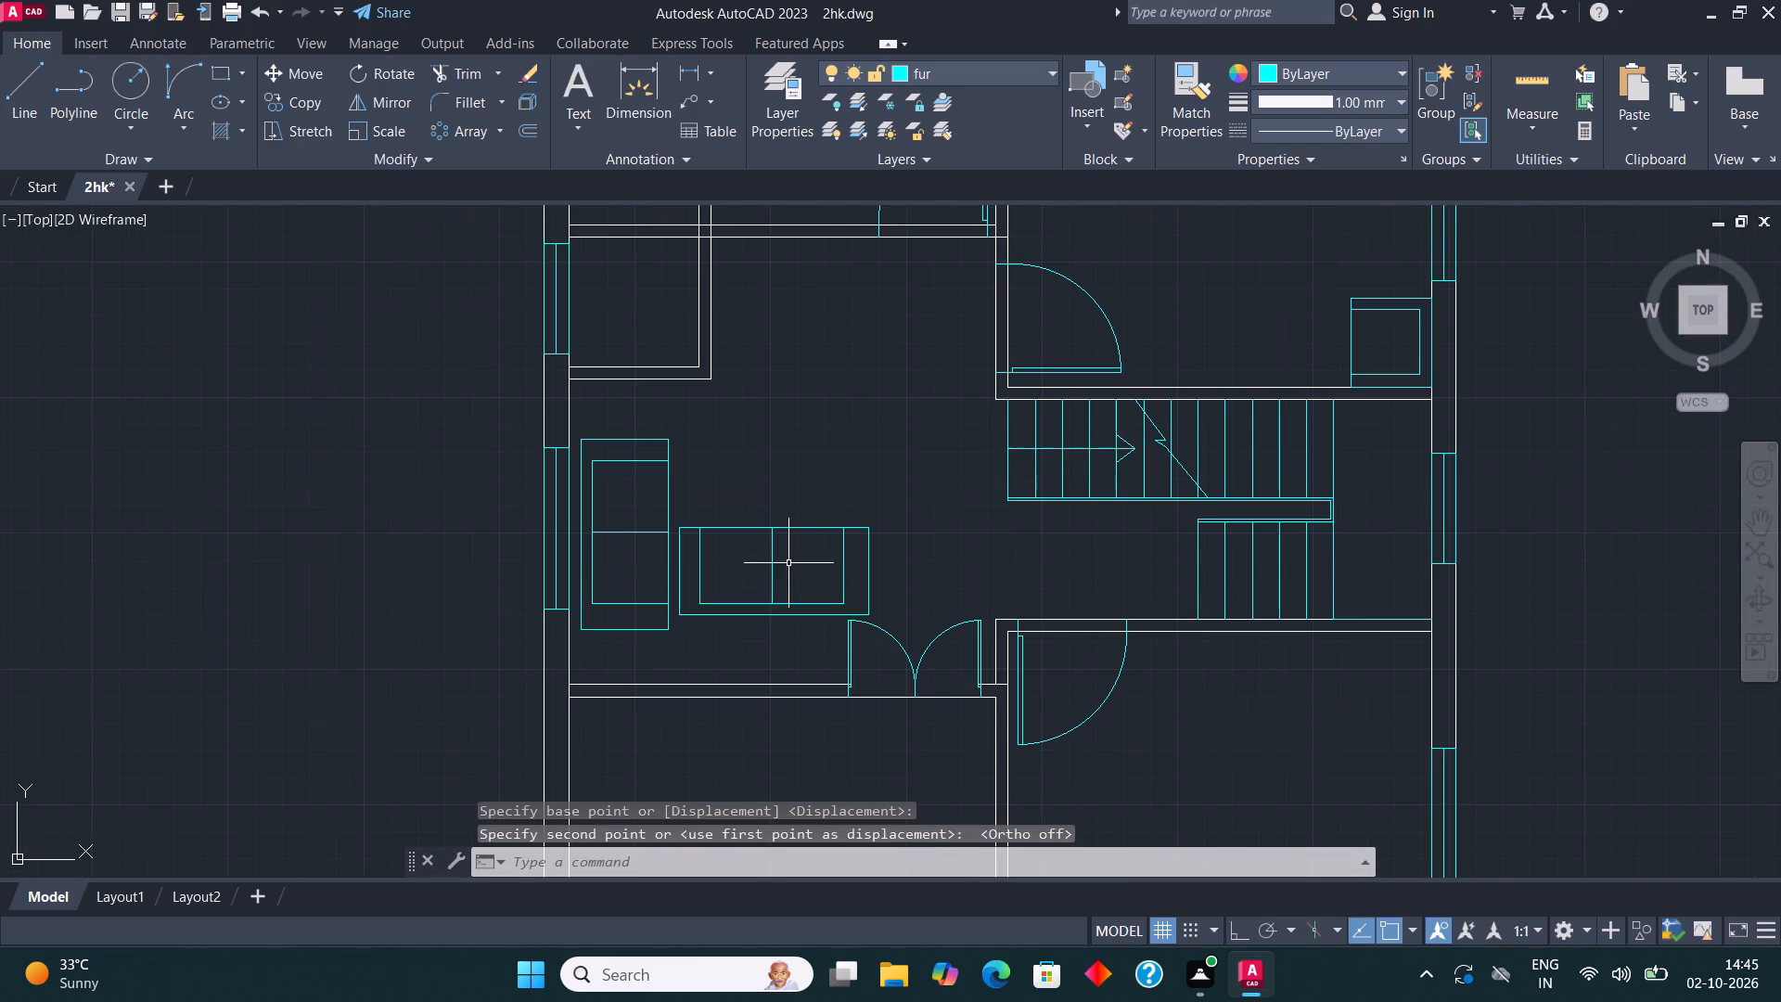
pyautogui.press('Escape')
# Move the upright sofa north along the west wall, to just below the small room's corner.
pyautogui.moveTo(788, 607); pyautogui.dragTo(934, 623, button='middle')
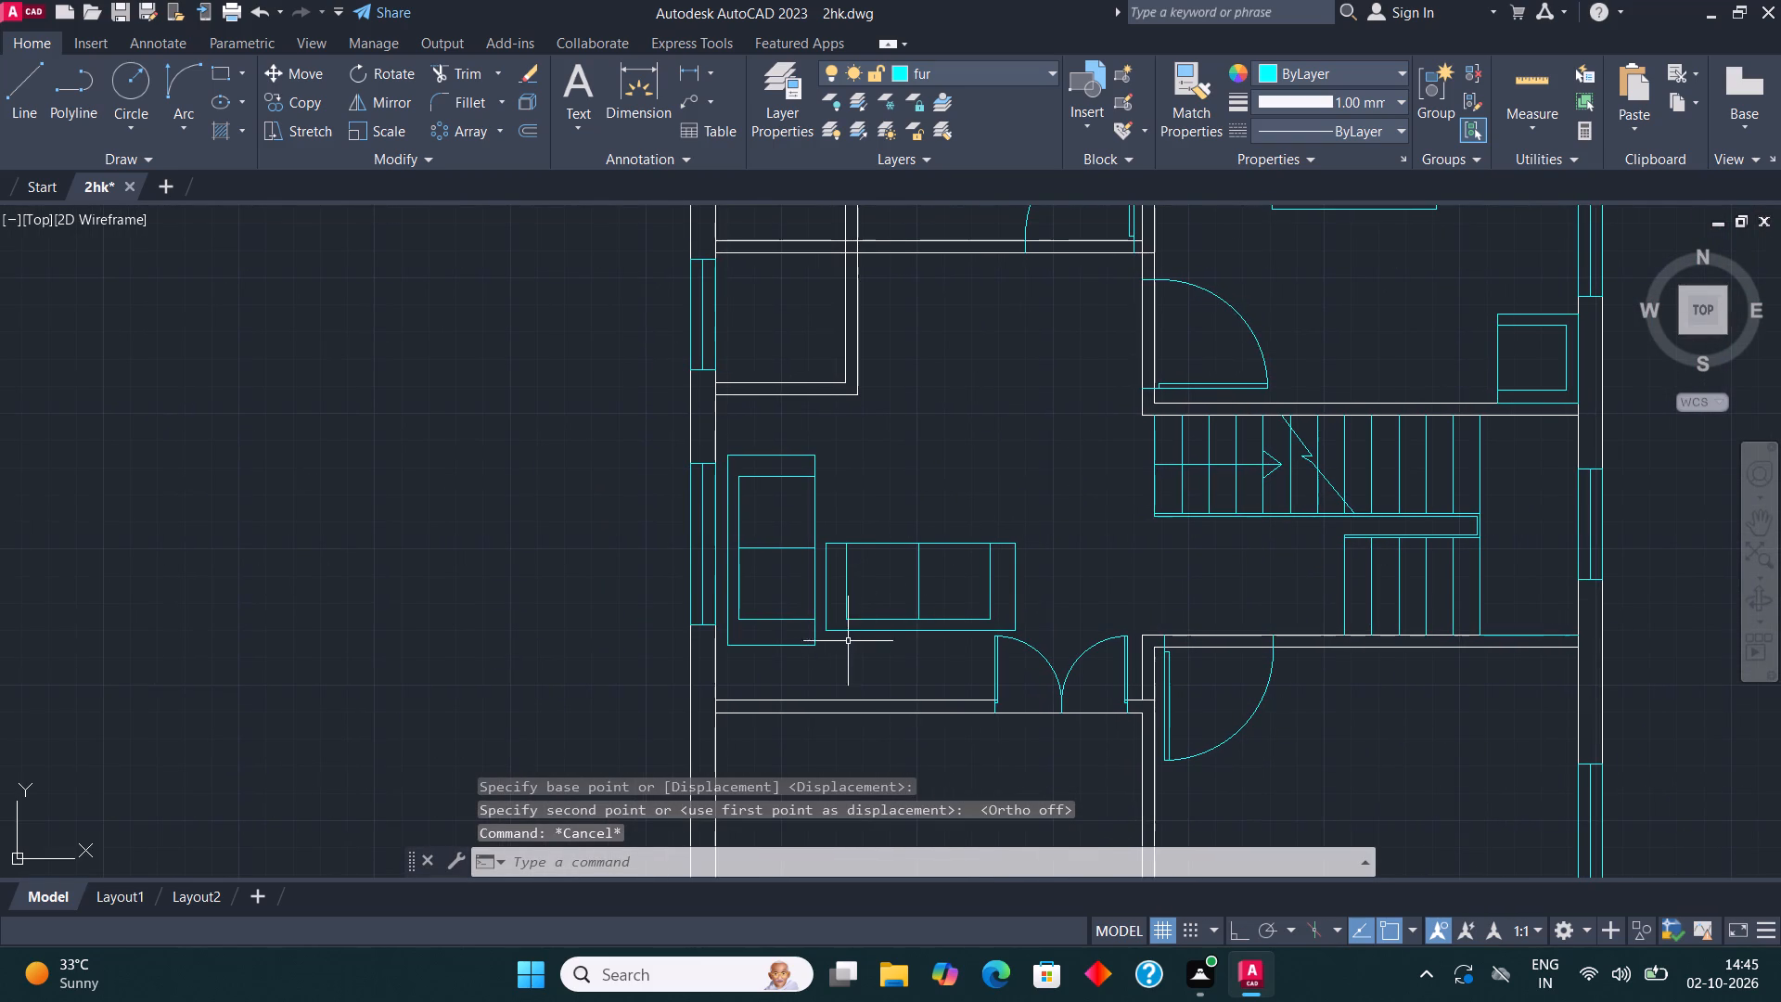
pyautogui.scroll(1, 808, 643)
pyautogui.click(820, 667)
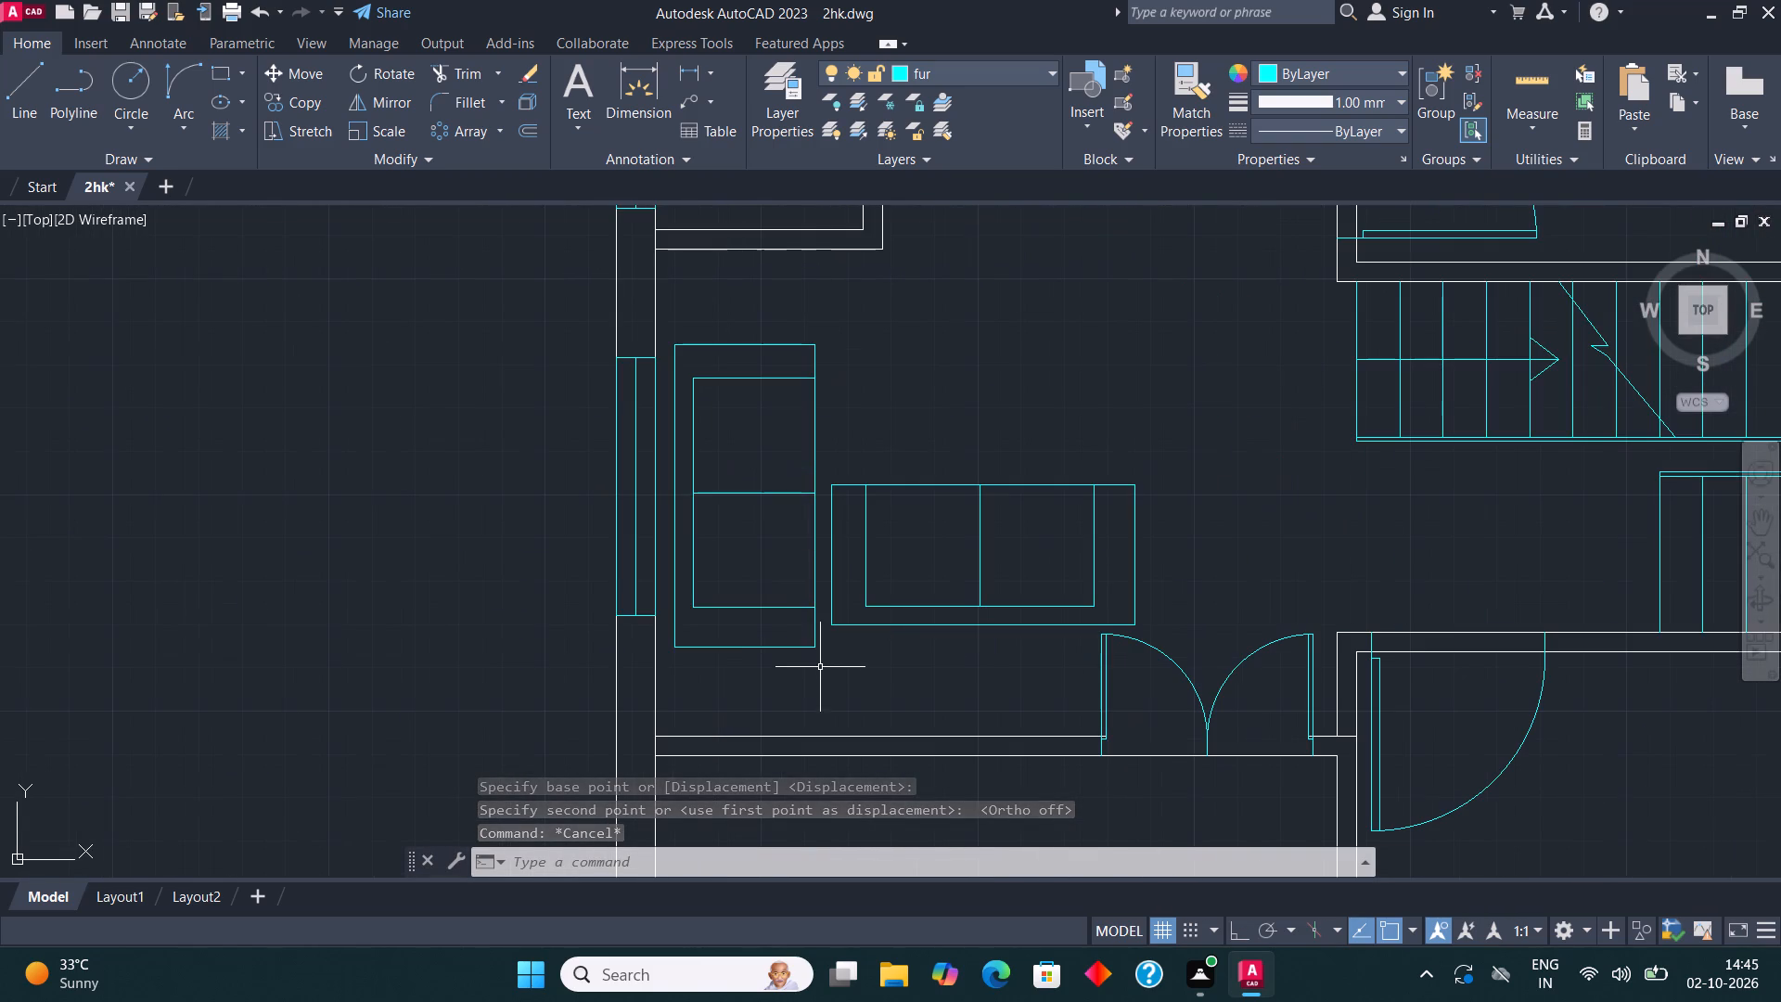
pyautogui.click(670, 328)
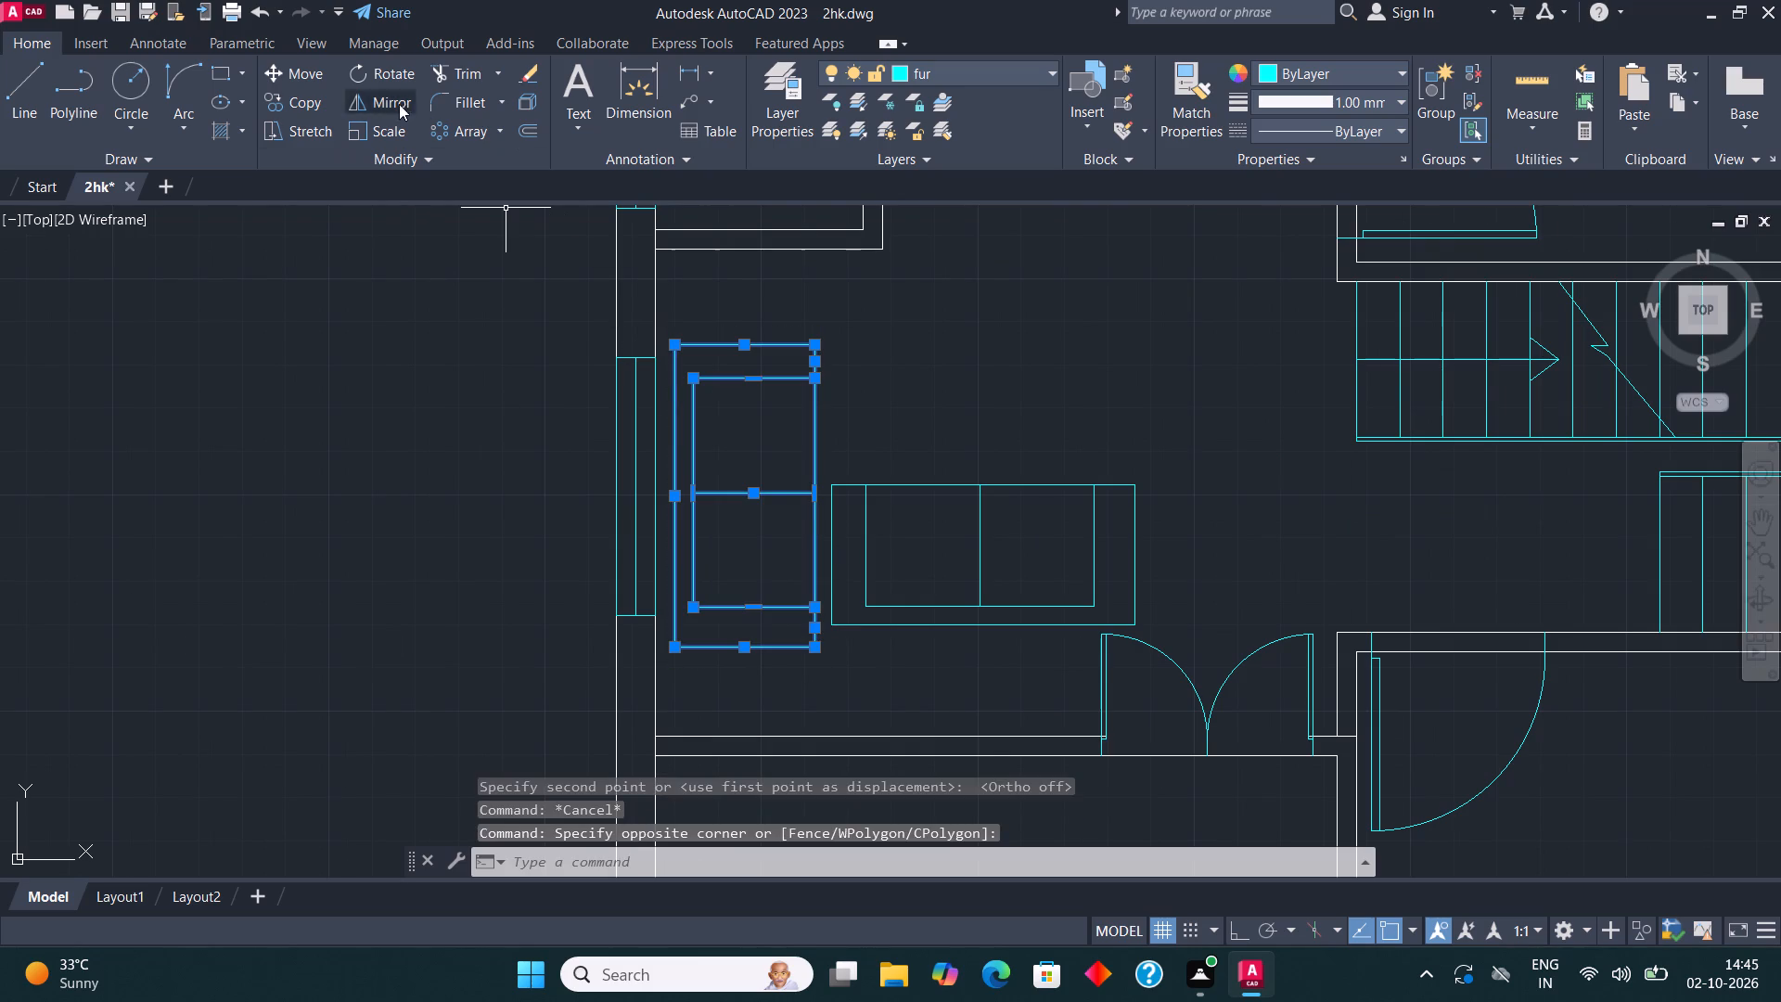
pyautogui.click(311, 69)
pyautogui.click(748, 500)
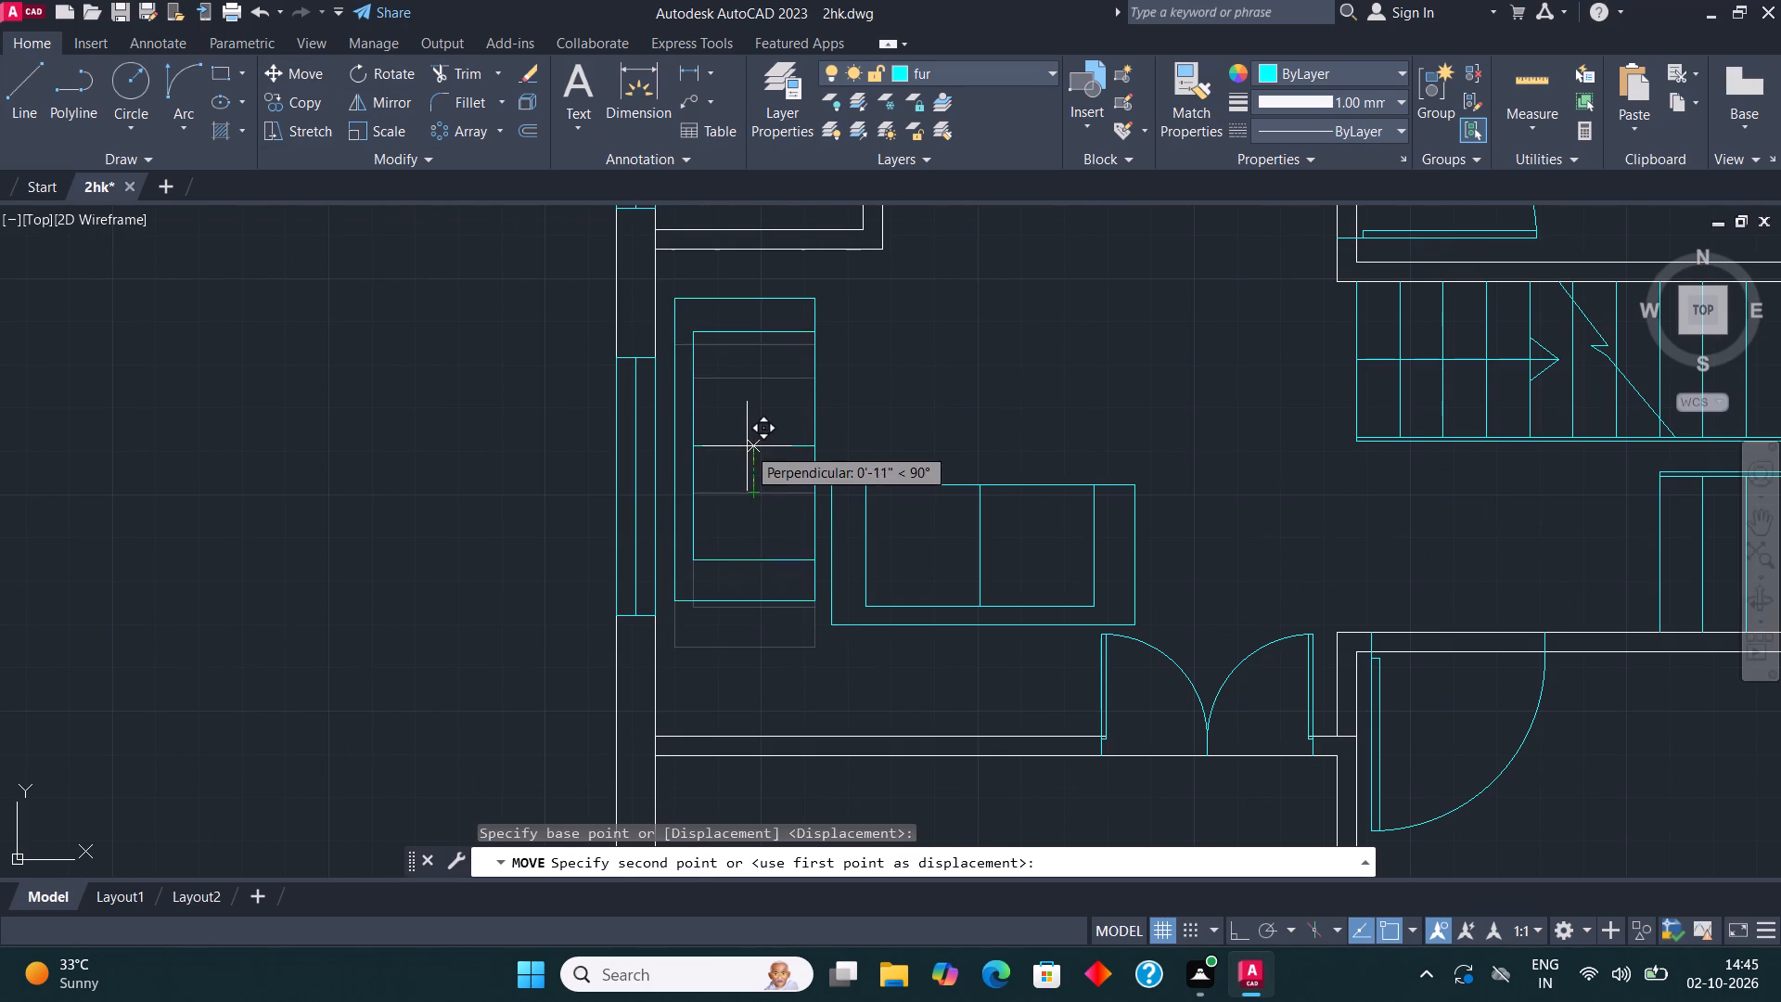
pyautogui.click(742, 413)
pyautogui.press('Escape')
# Move the horizontal sofa southwest so it sits against the living room's south wall, below the upright sofa.
pyautogui.click(1161, 630)
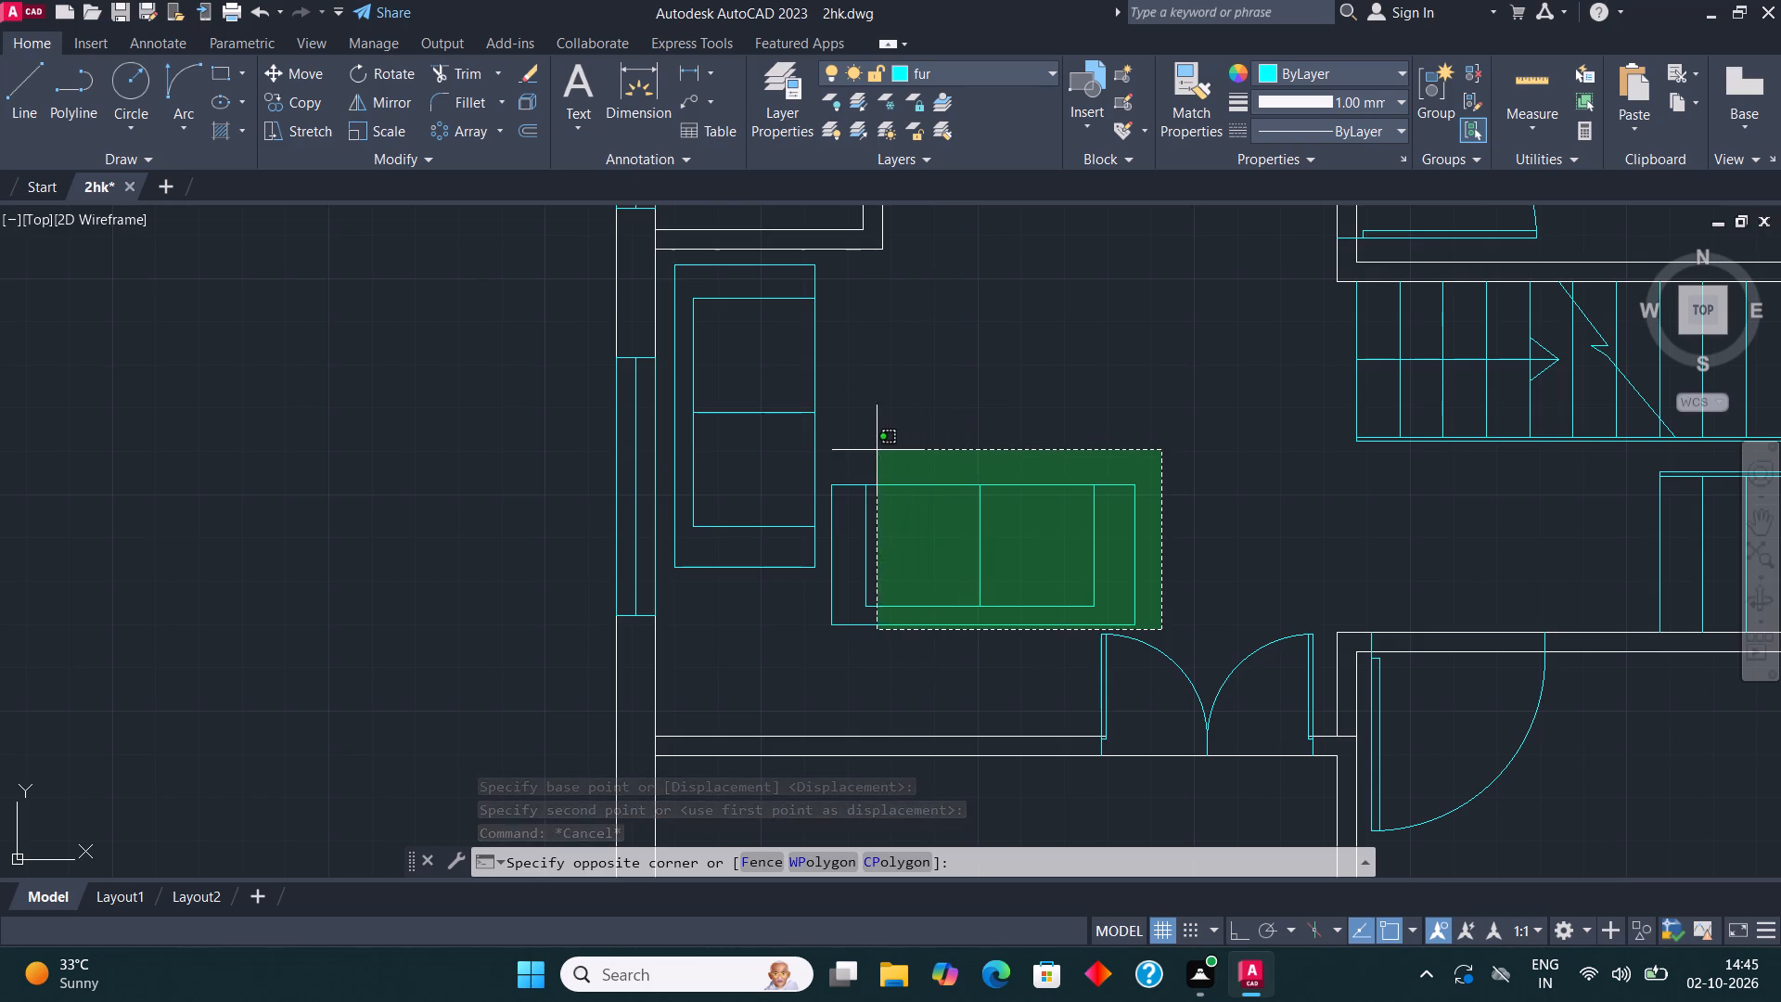
pyautogui.click(826, 456)
pyautogui.click(279, 73)
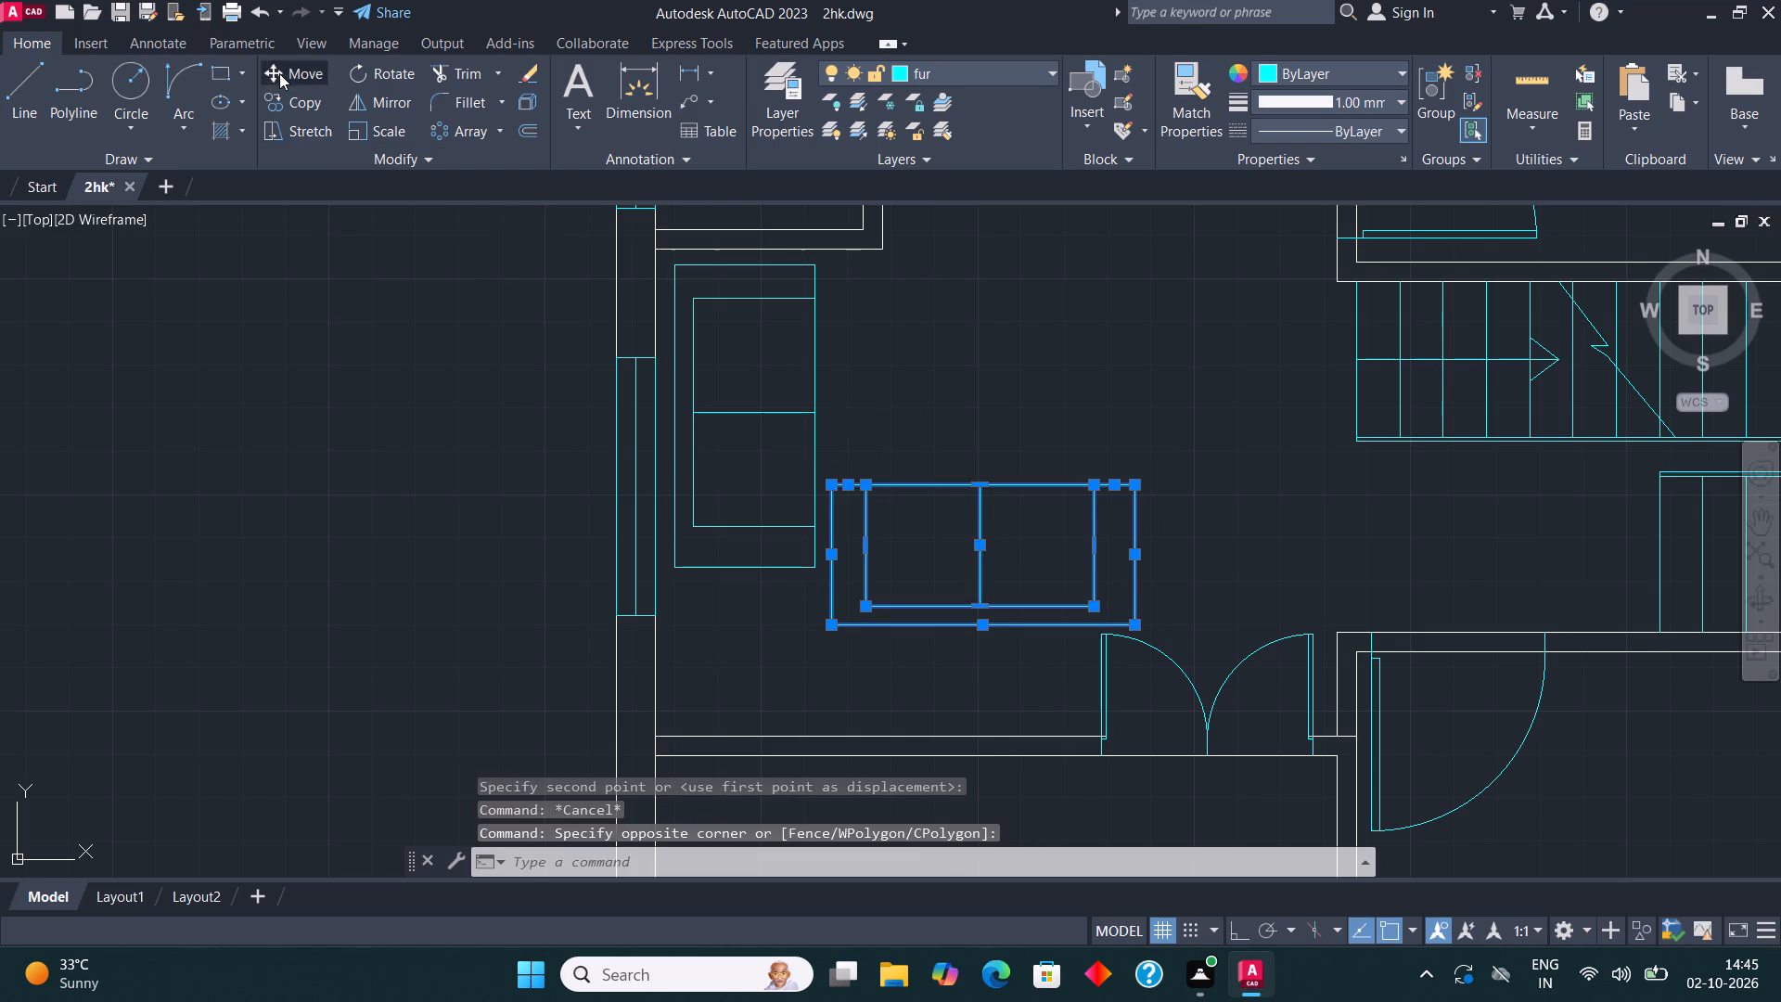
pyautogui.click(931, 523)
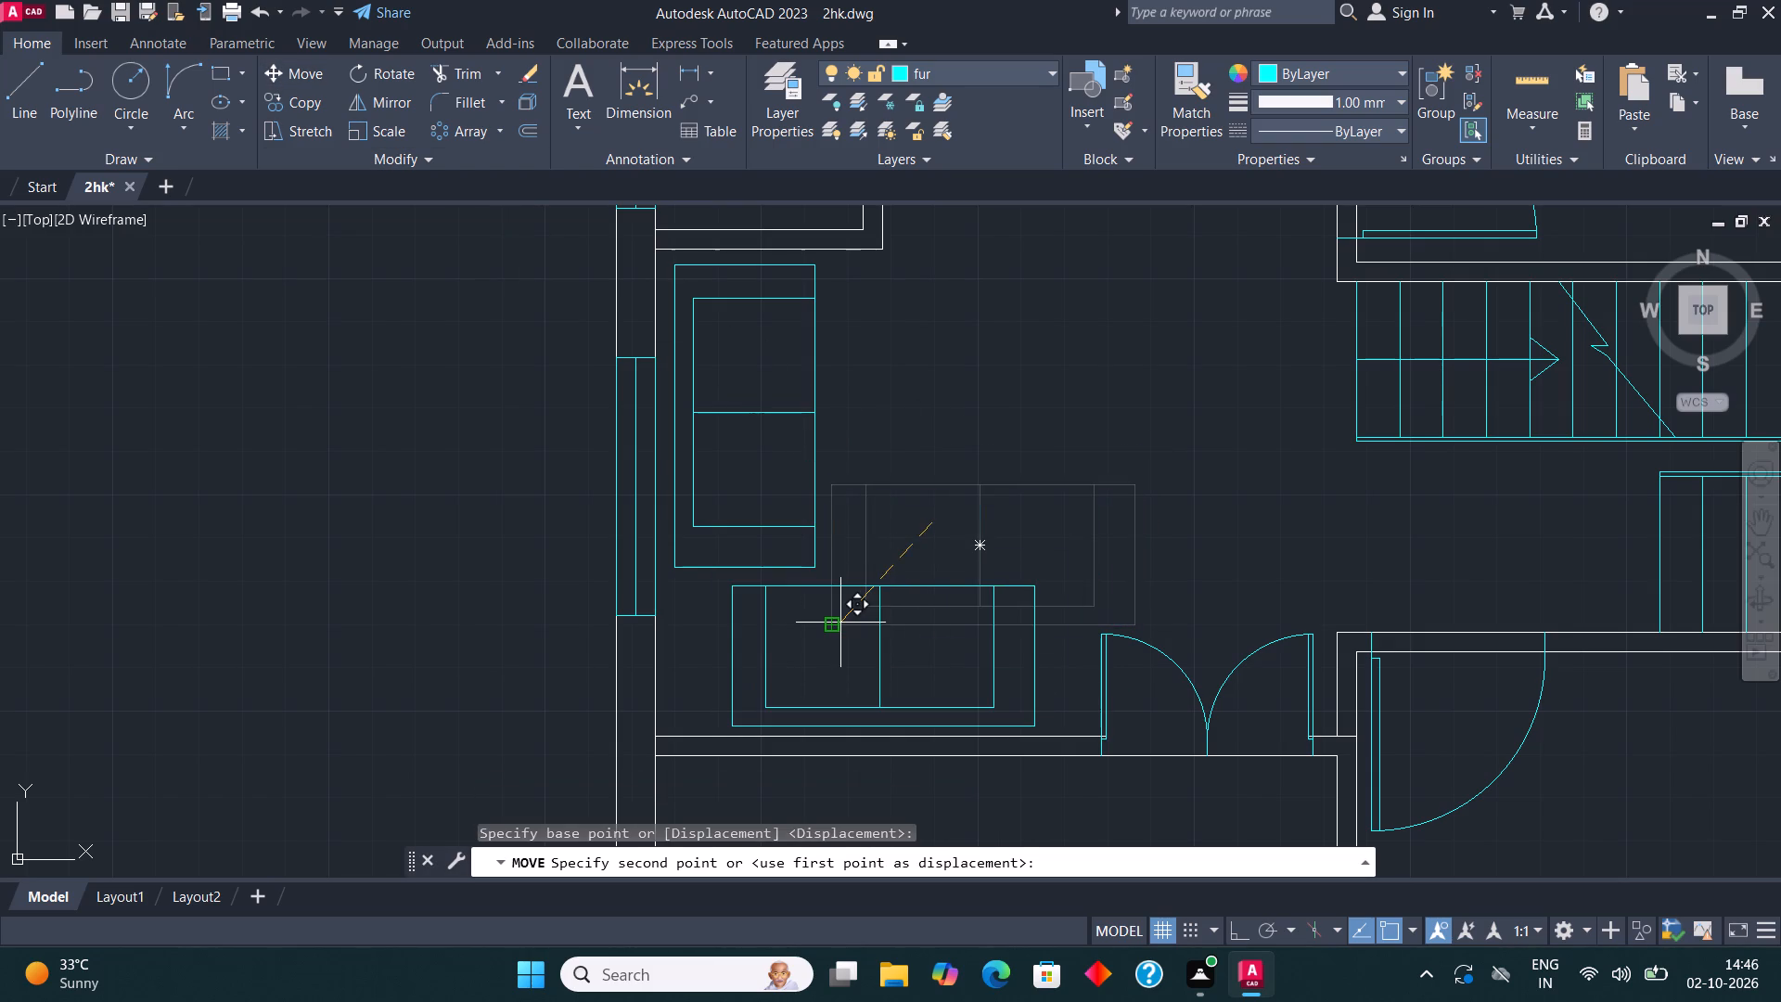
pyautogui.click(840, 623)
pyautogui.press('Escape')
# Draw a freehand upright rectangle for the coffee table in front of the upright sofa, north of the horizontal one.
pyautogui.scroll(-3, 765, 600)
pyautogui.moveTo(927, 577); pyautogui.dragTo(919, 642, button='middle')
pyautogui.scroll(2, 878, 611)
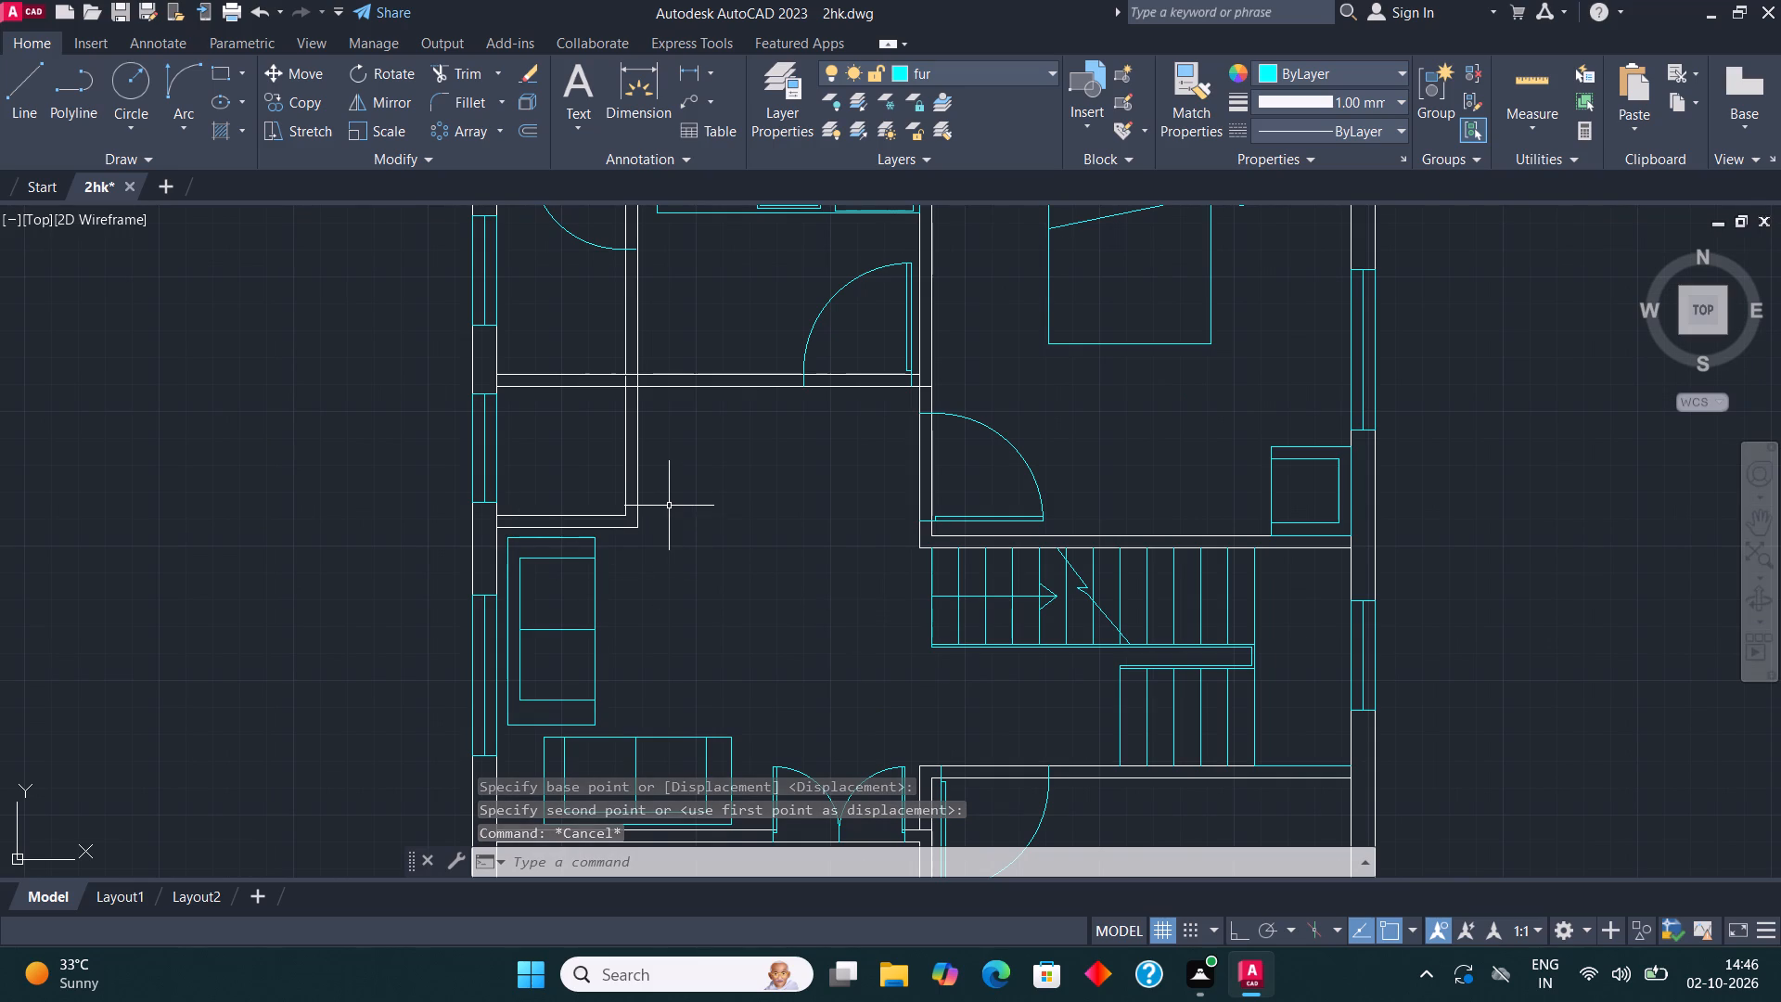
pyautogui.click(219, 69)
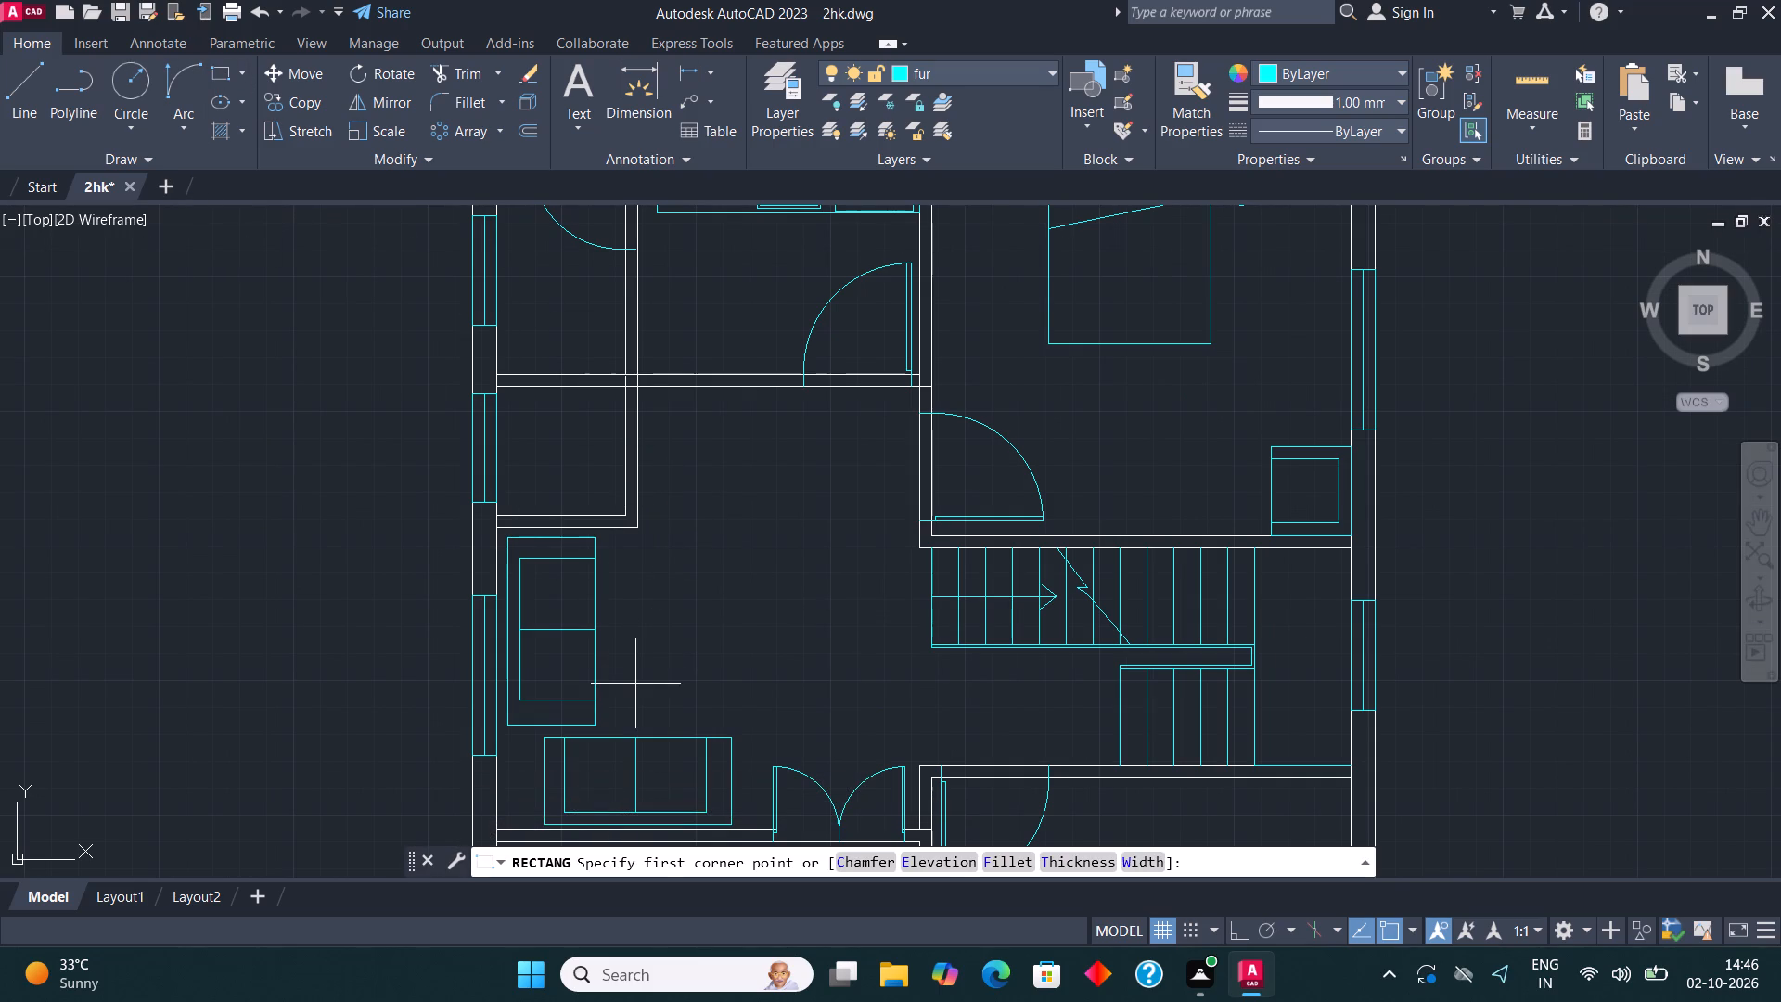
pyautogui.click(635, 684)
pyautogui.click(703, 568)
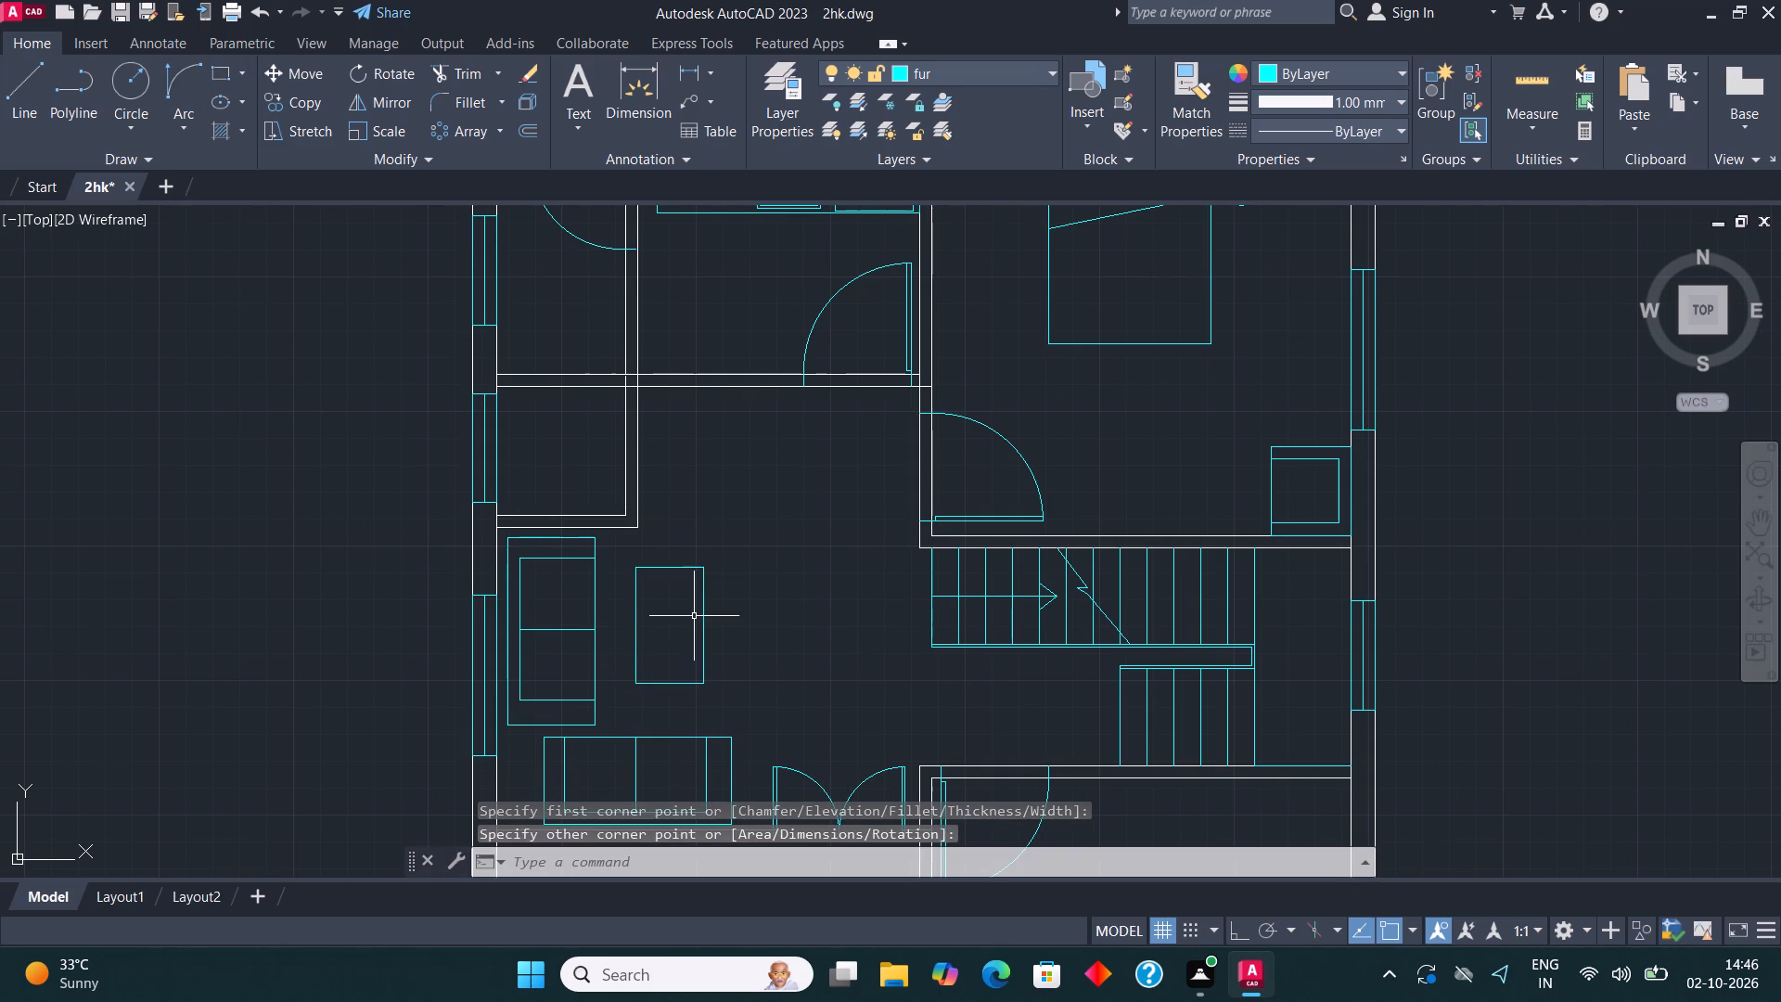
# Offset the coffee table rectangle 1" inward.
pyautogui.moveTo(698, 626); pyautogui.dragTo(690, 638, button='middle')
pyautogui.scroll(1, 639, 680)
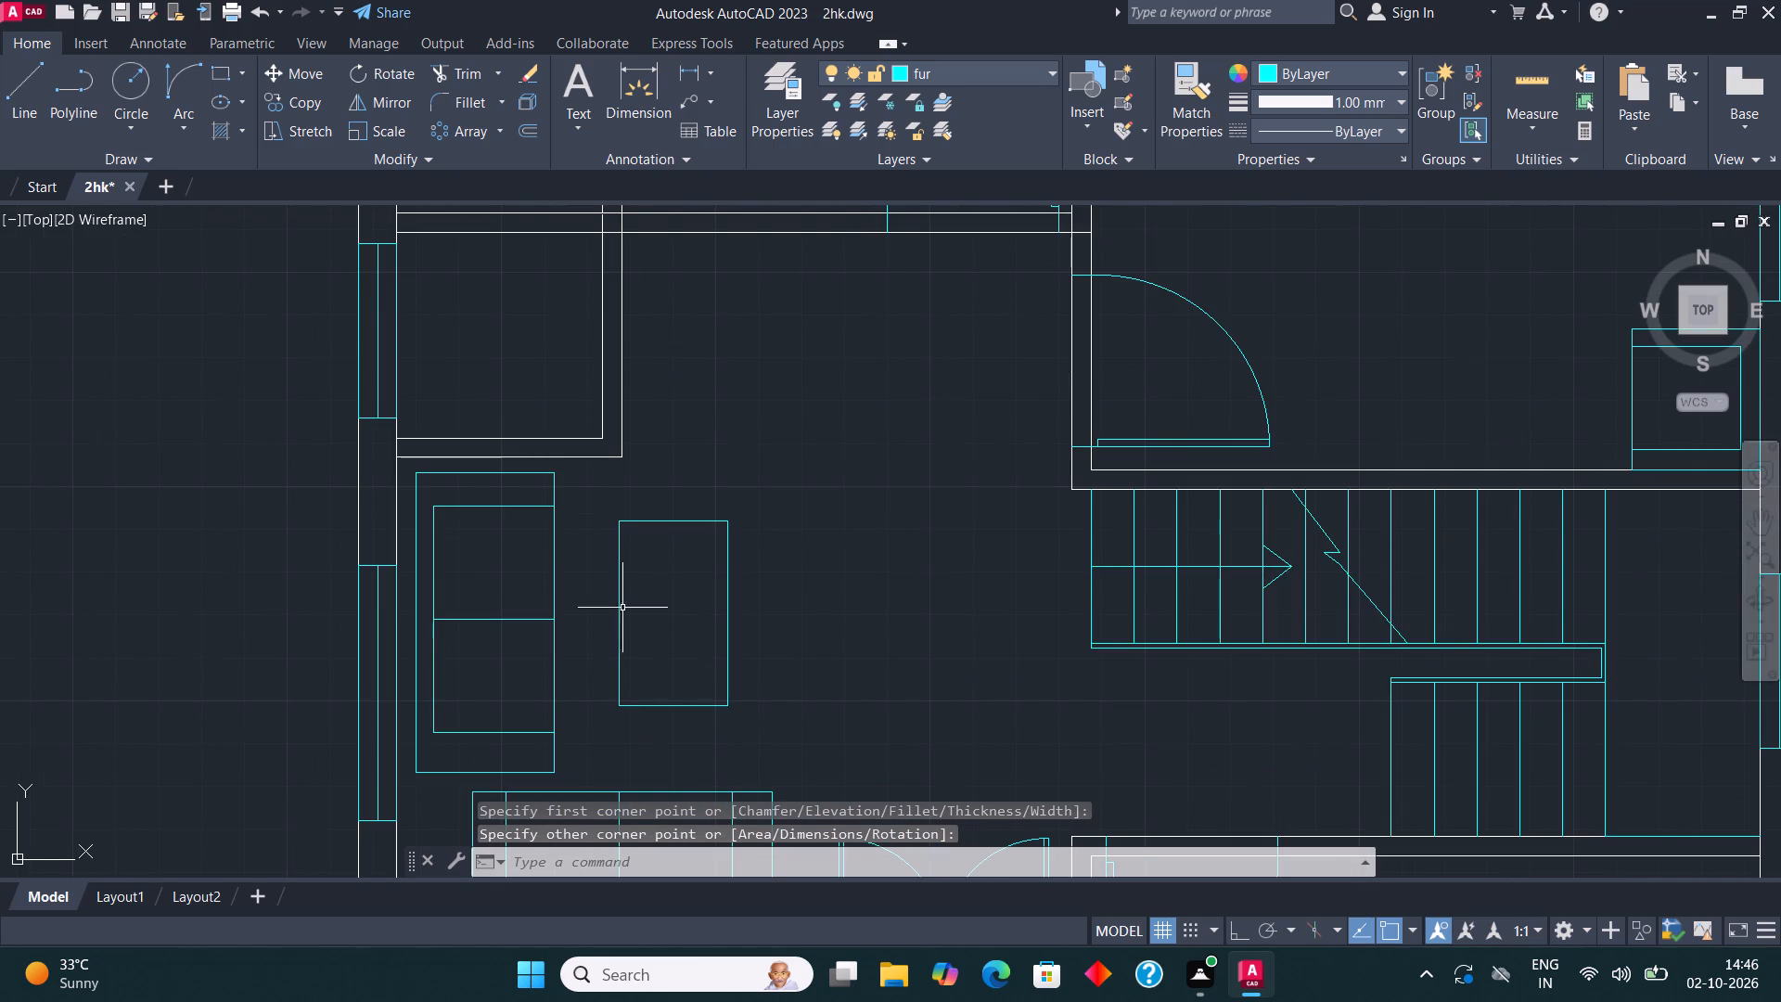
pyautogui.click(621, 599)
pyautogui.click(521, 129)
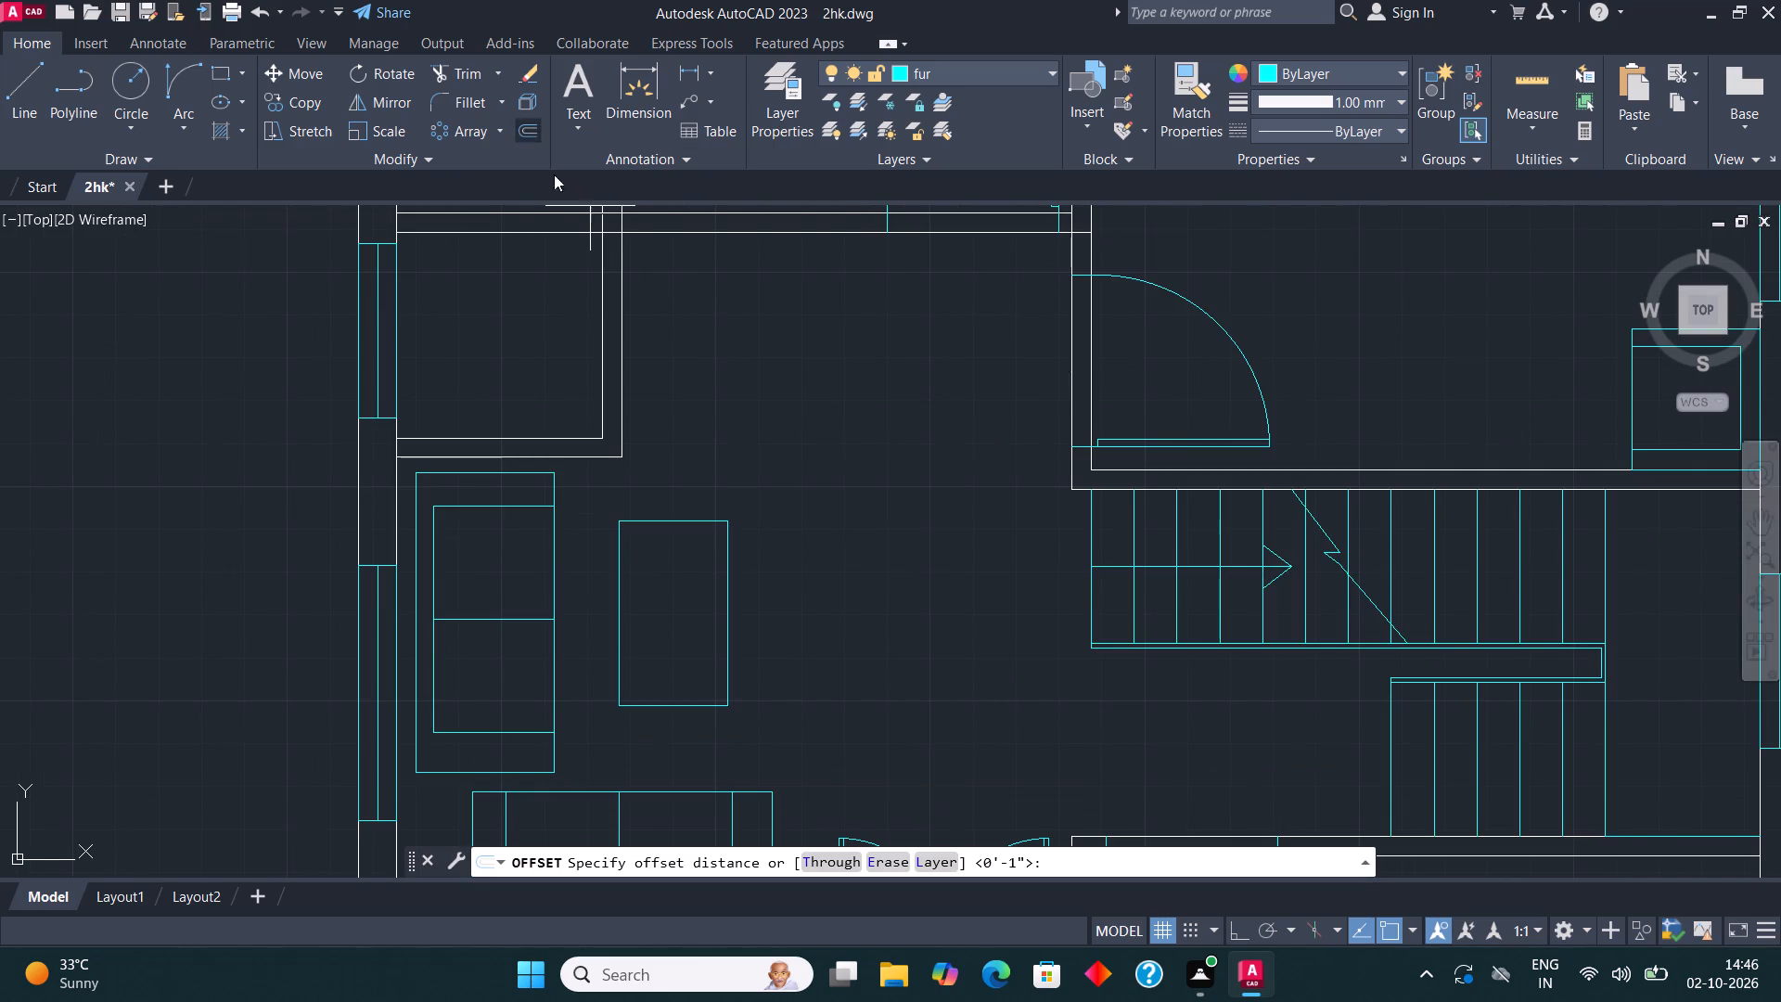
pyautogui.click(676, 525)
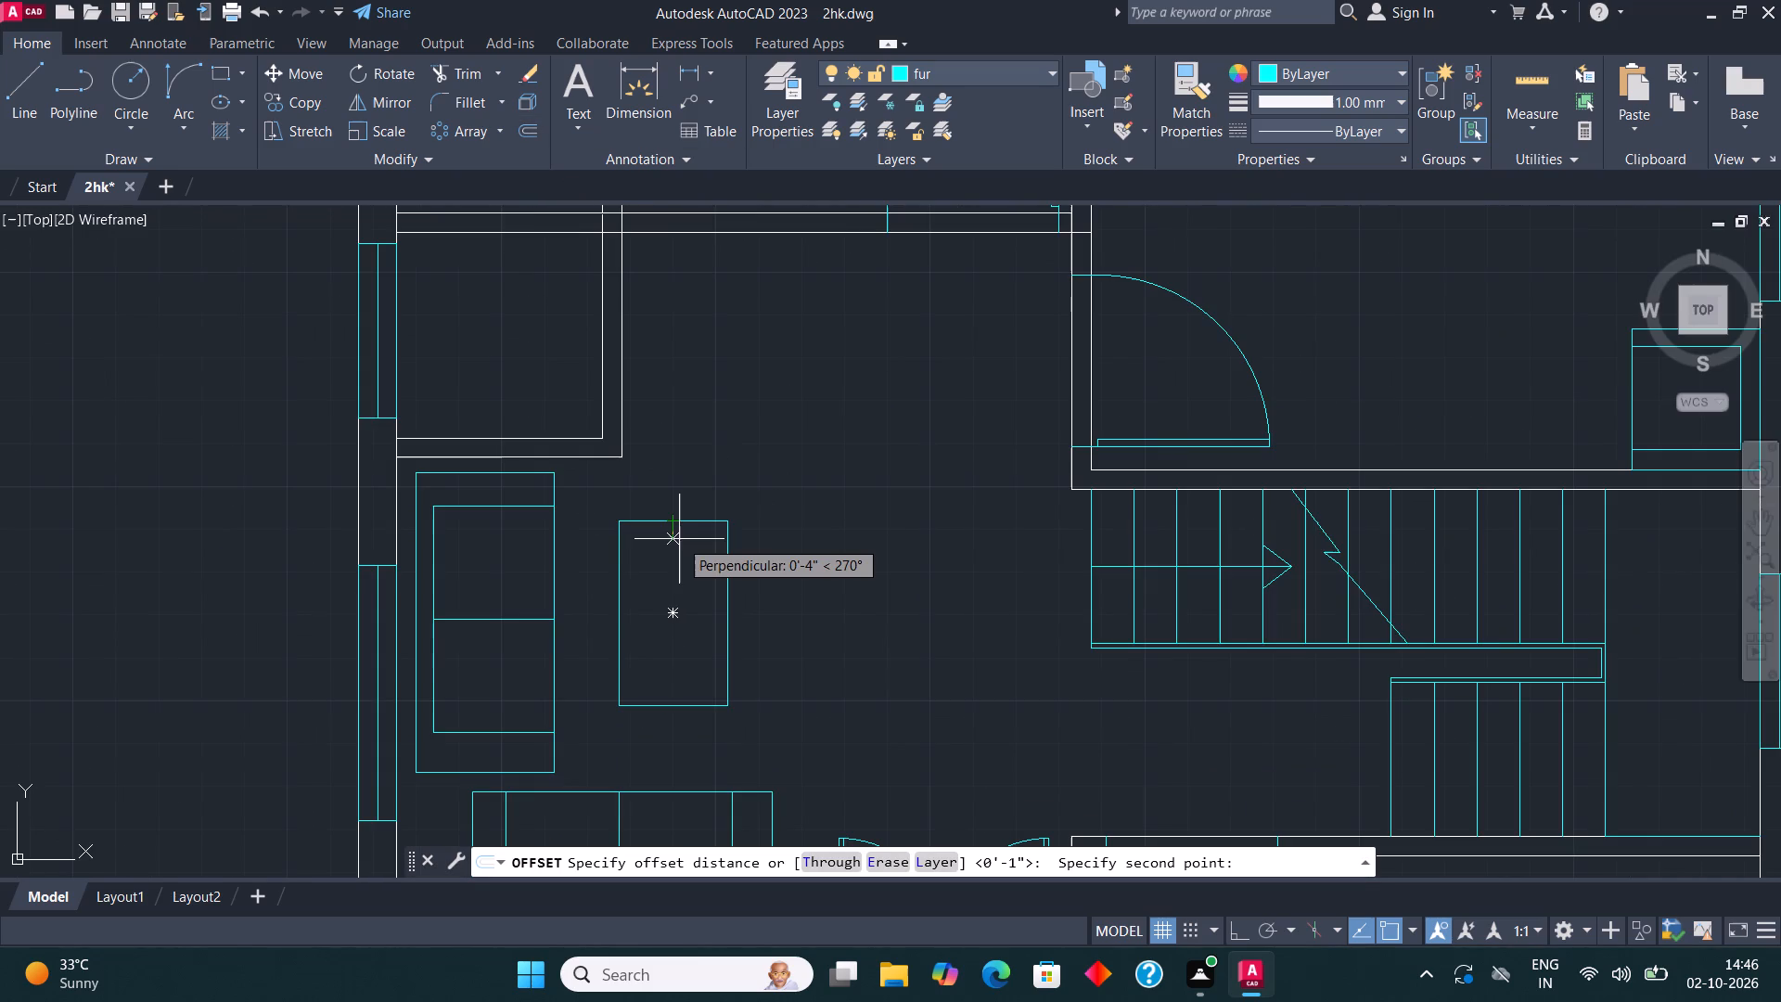
pyautogui.write('1"')
pyautogui.press('Return')
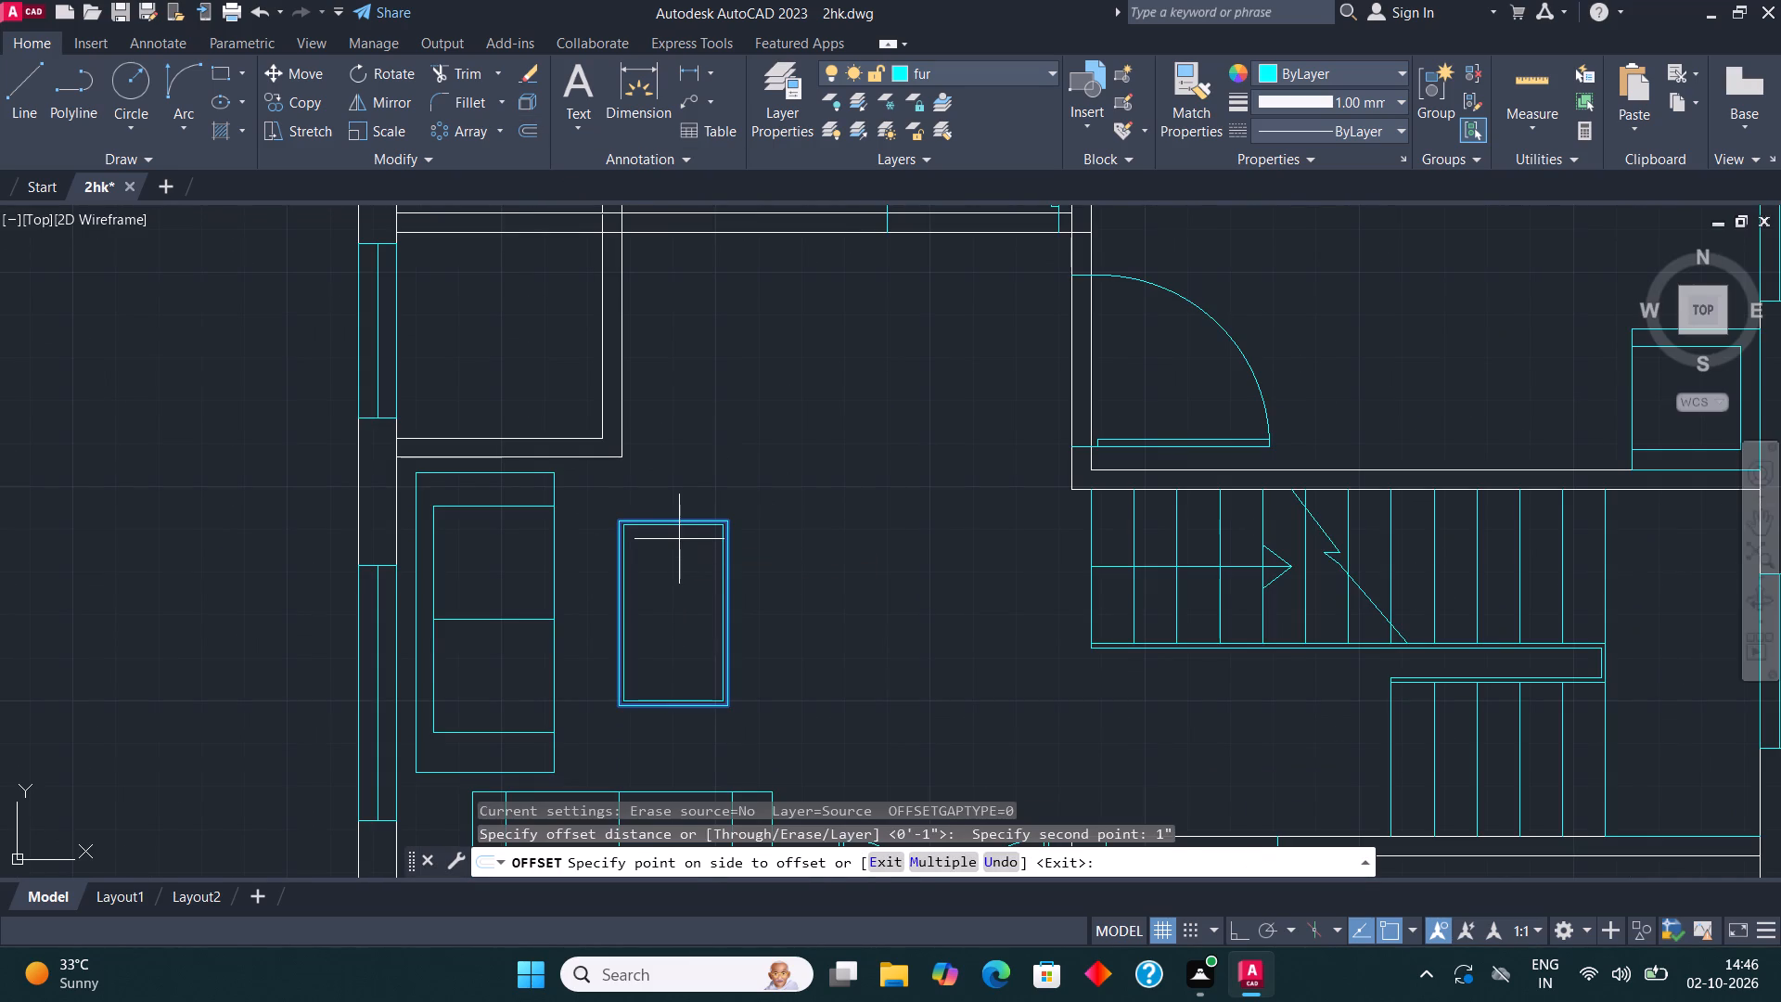
pyautogui.click(714, 579)
pyautogui.press('Escape')
# Draw a freehand long, thin rectangle against the bedroom's south wall, between the door and the corner cabinet.
pyautogui.moveTo(867, 610); pyautogui.dragTo(904, 566, button='middle')
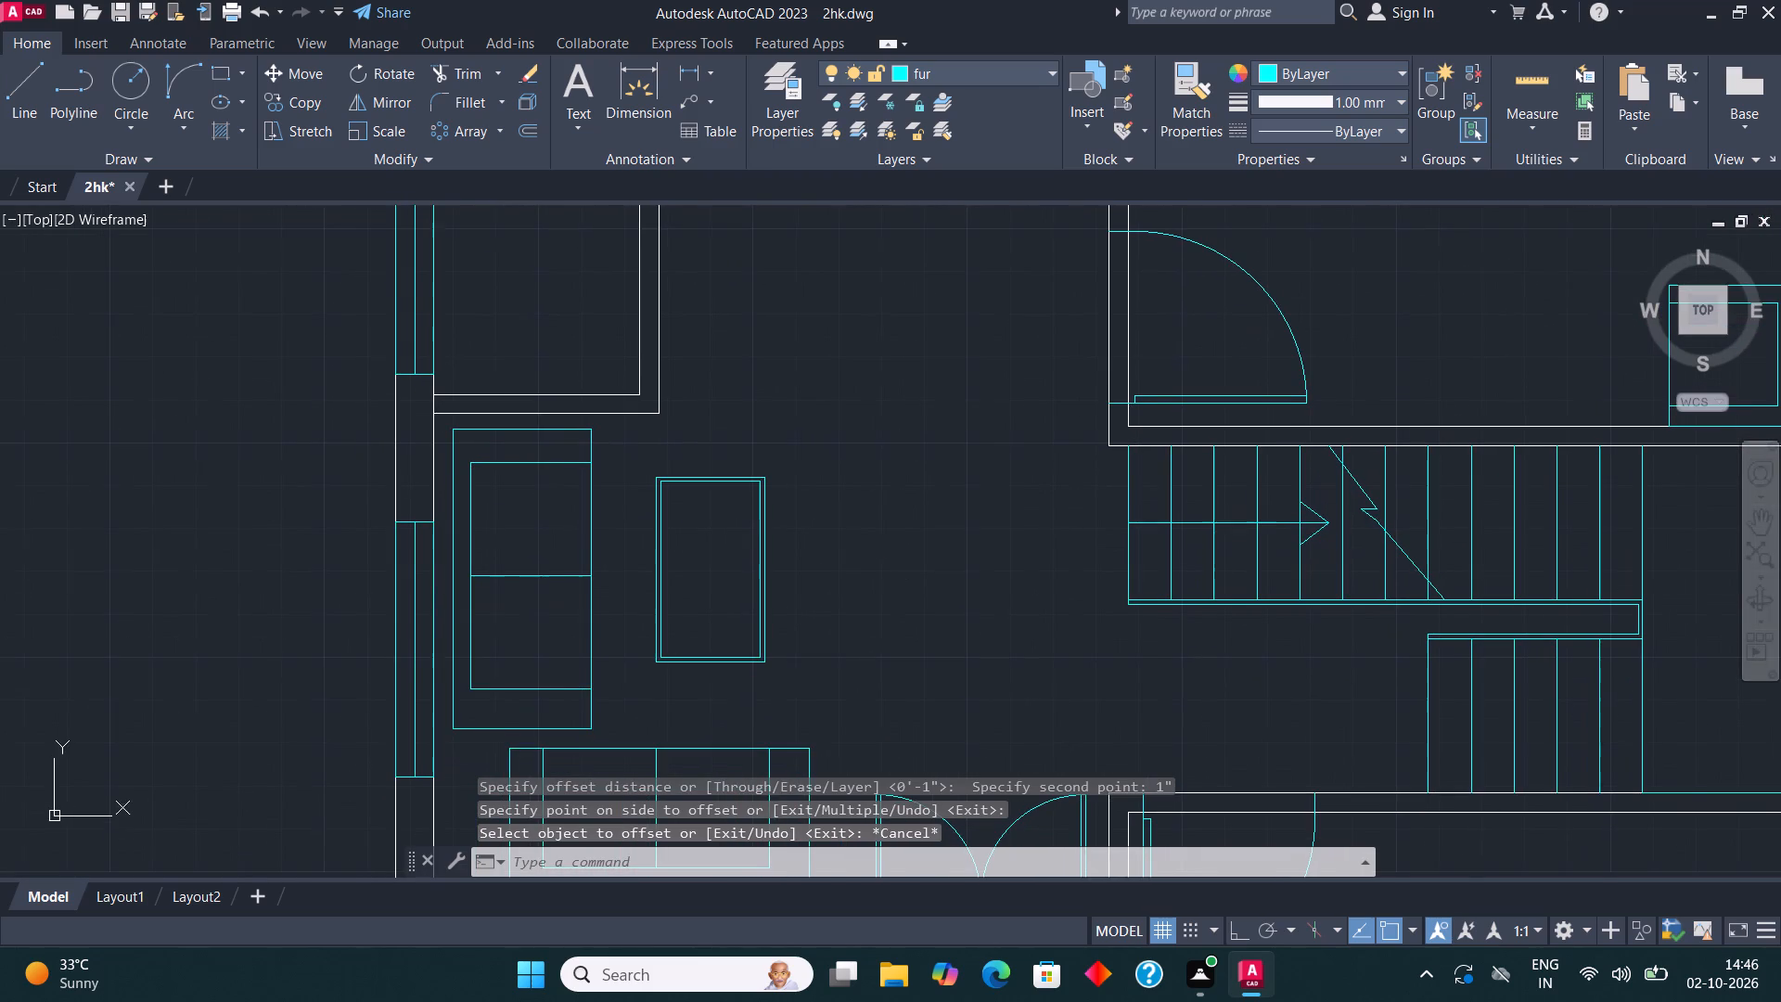
pyautogui.scroll(-2, 923, 607)
pyautogui.moveTo(884, 610); pyautogui.dragTo(937, 580, button='middle')
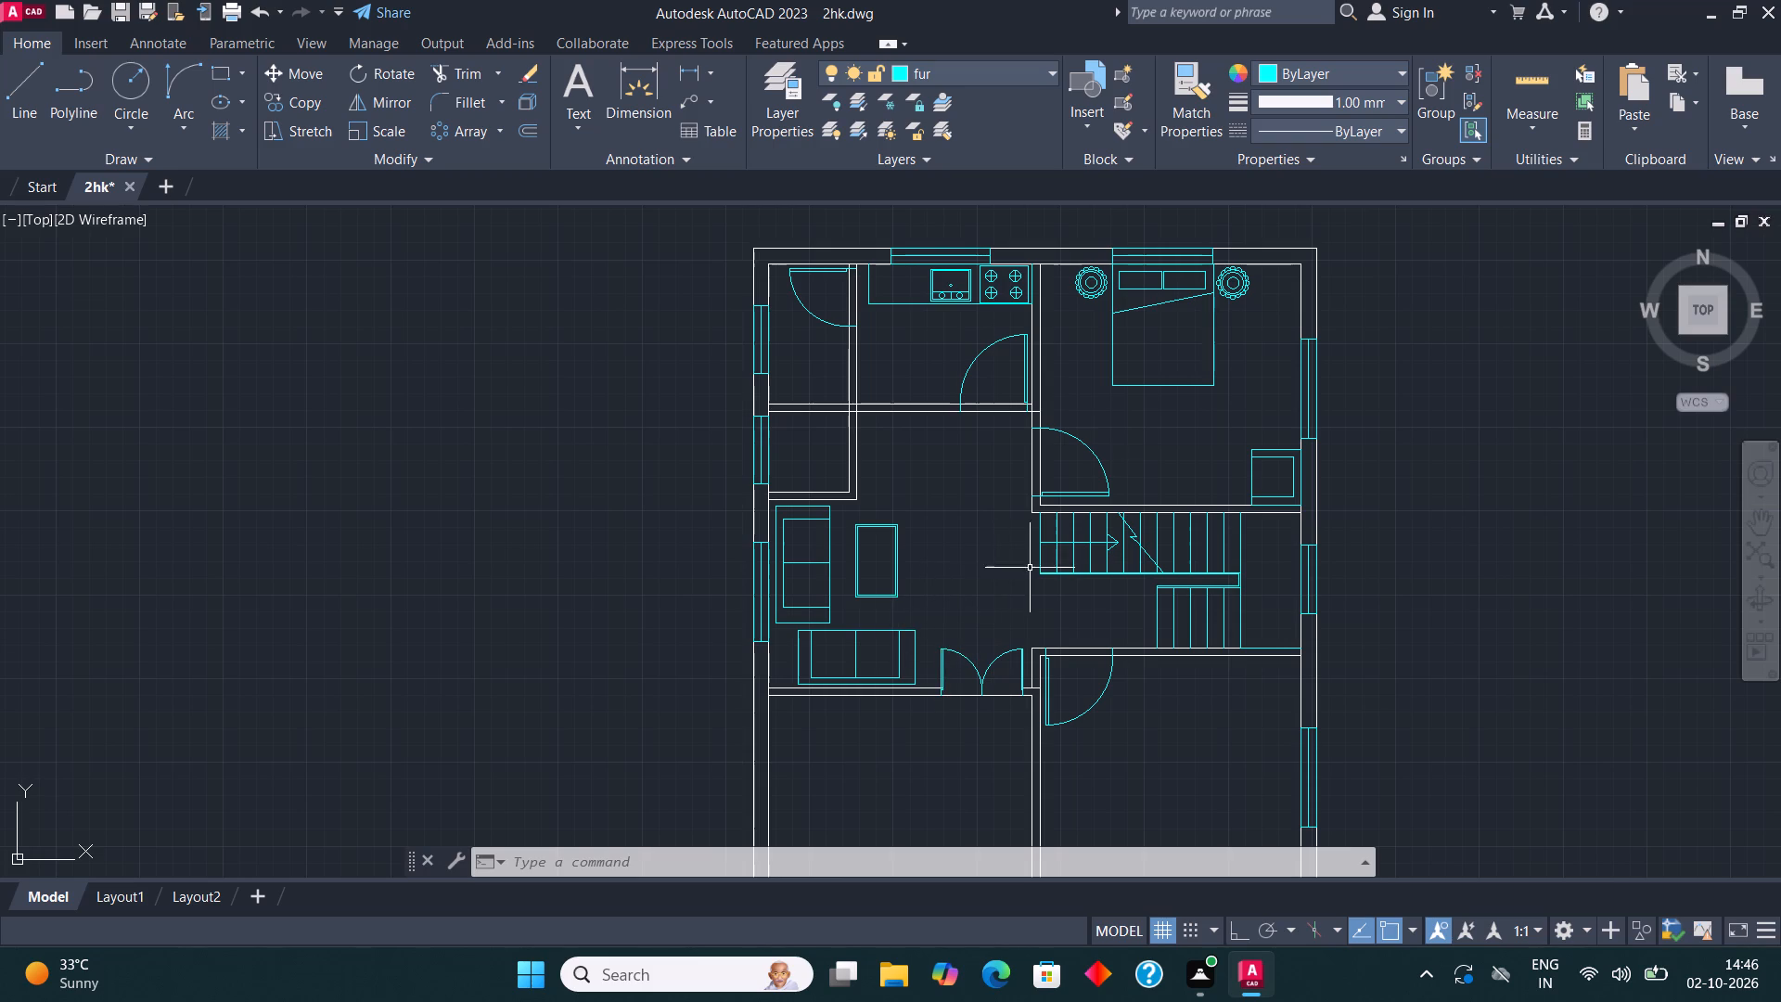
pyautogui.moveTo(1029, 568); pyautogui.dragTo(1022, 624, button='middle')
pyautogui.moveTo(1235, 541); pyautogui.dragTo(1154, 547, button='middle')
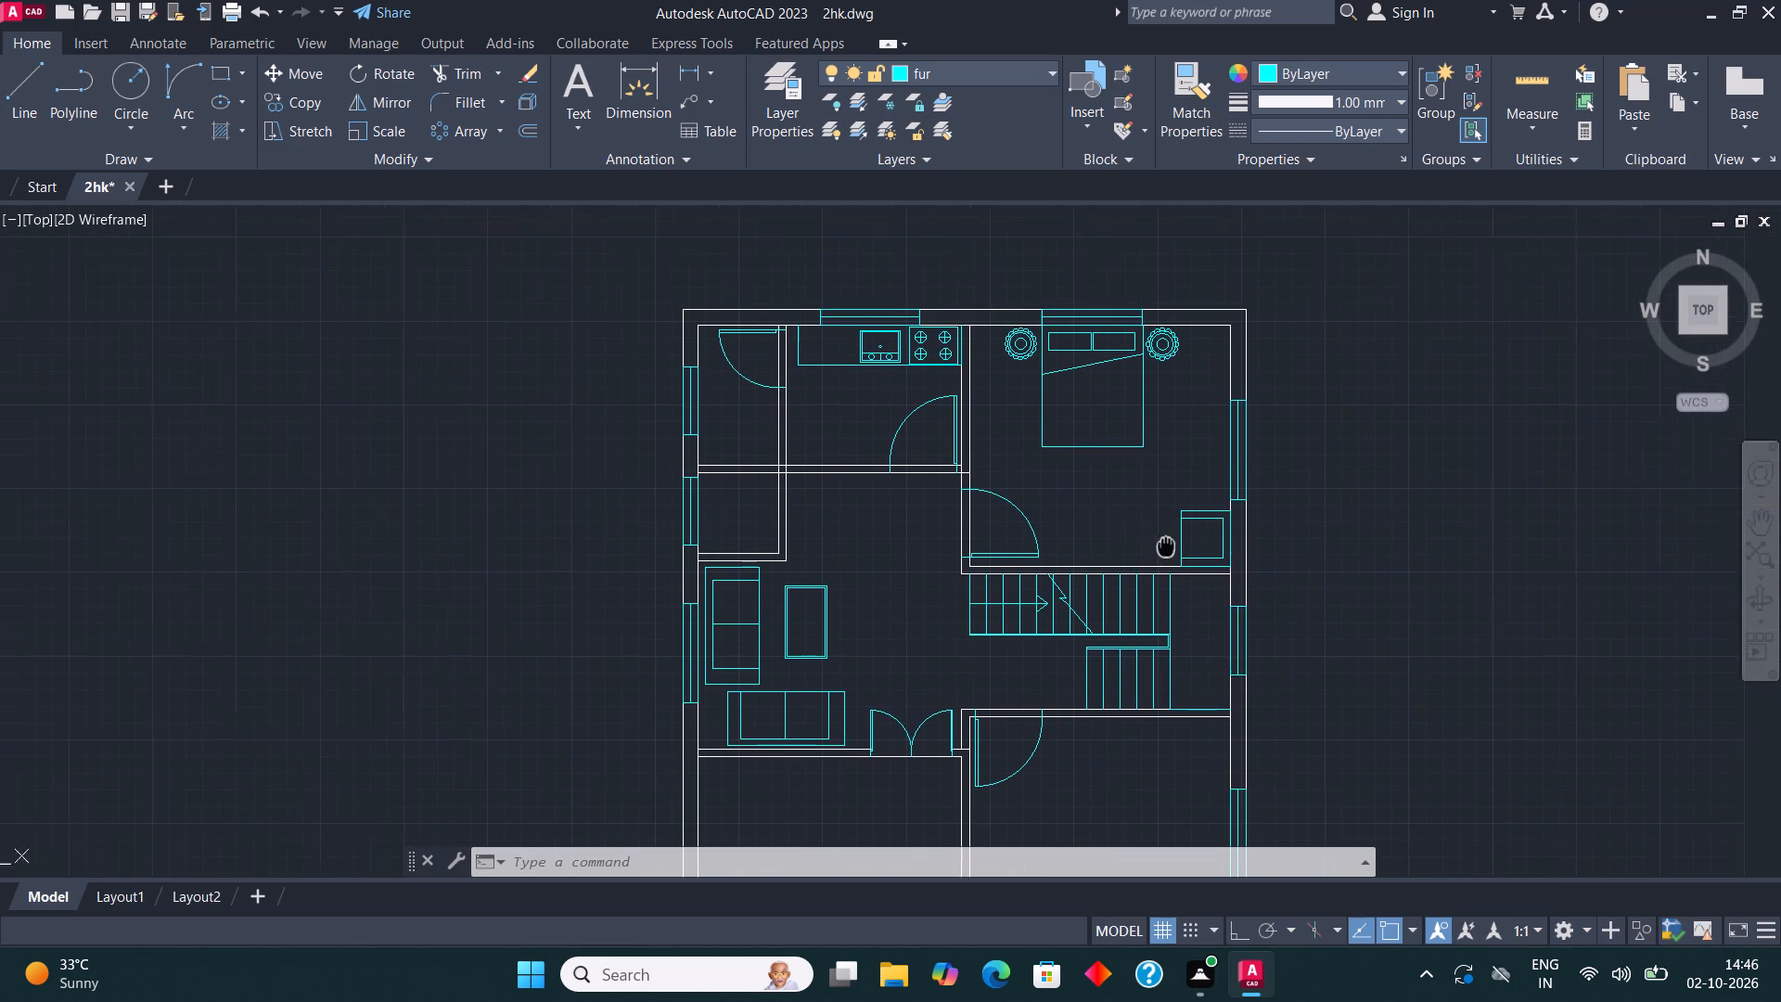
pyautogui.moveTo(1154, 547); pyautogui.dragTo(1137, 553, button='middle')
pyautogui.scroll(2, 1146, 589)
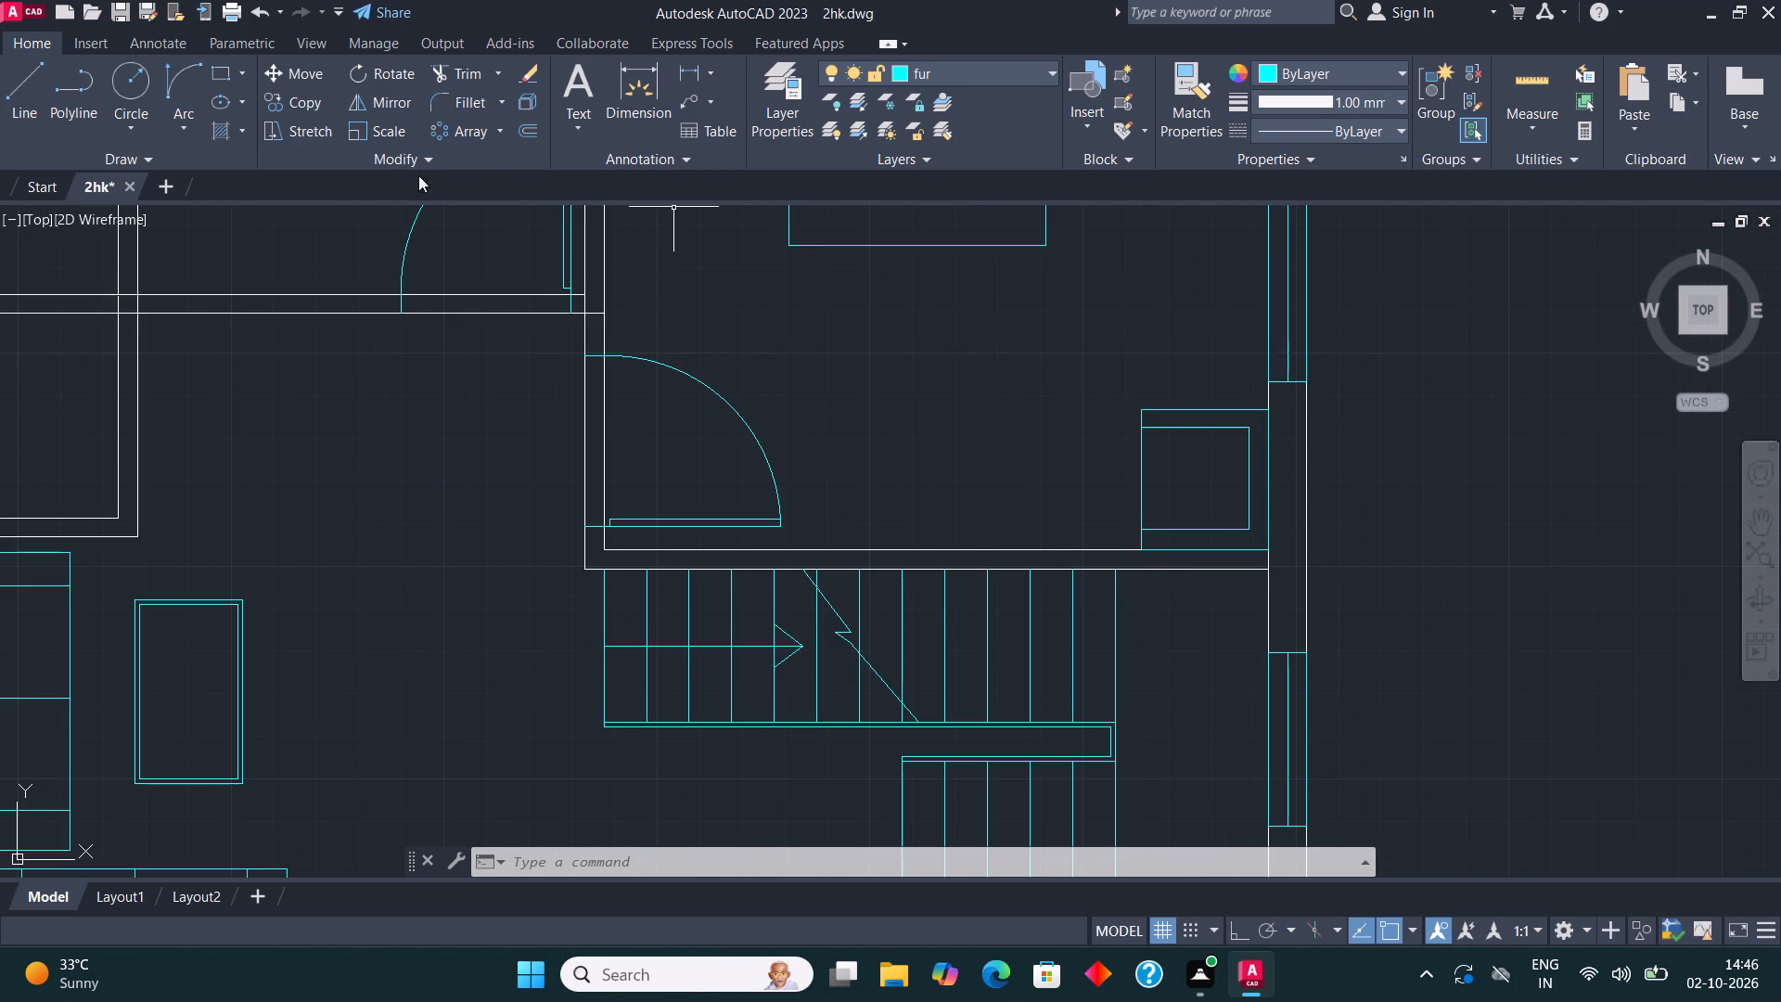
pyautogui.click(215, 64)
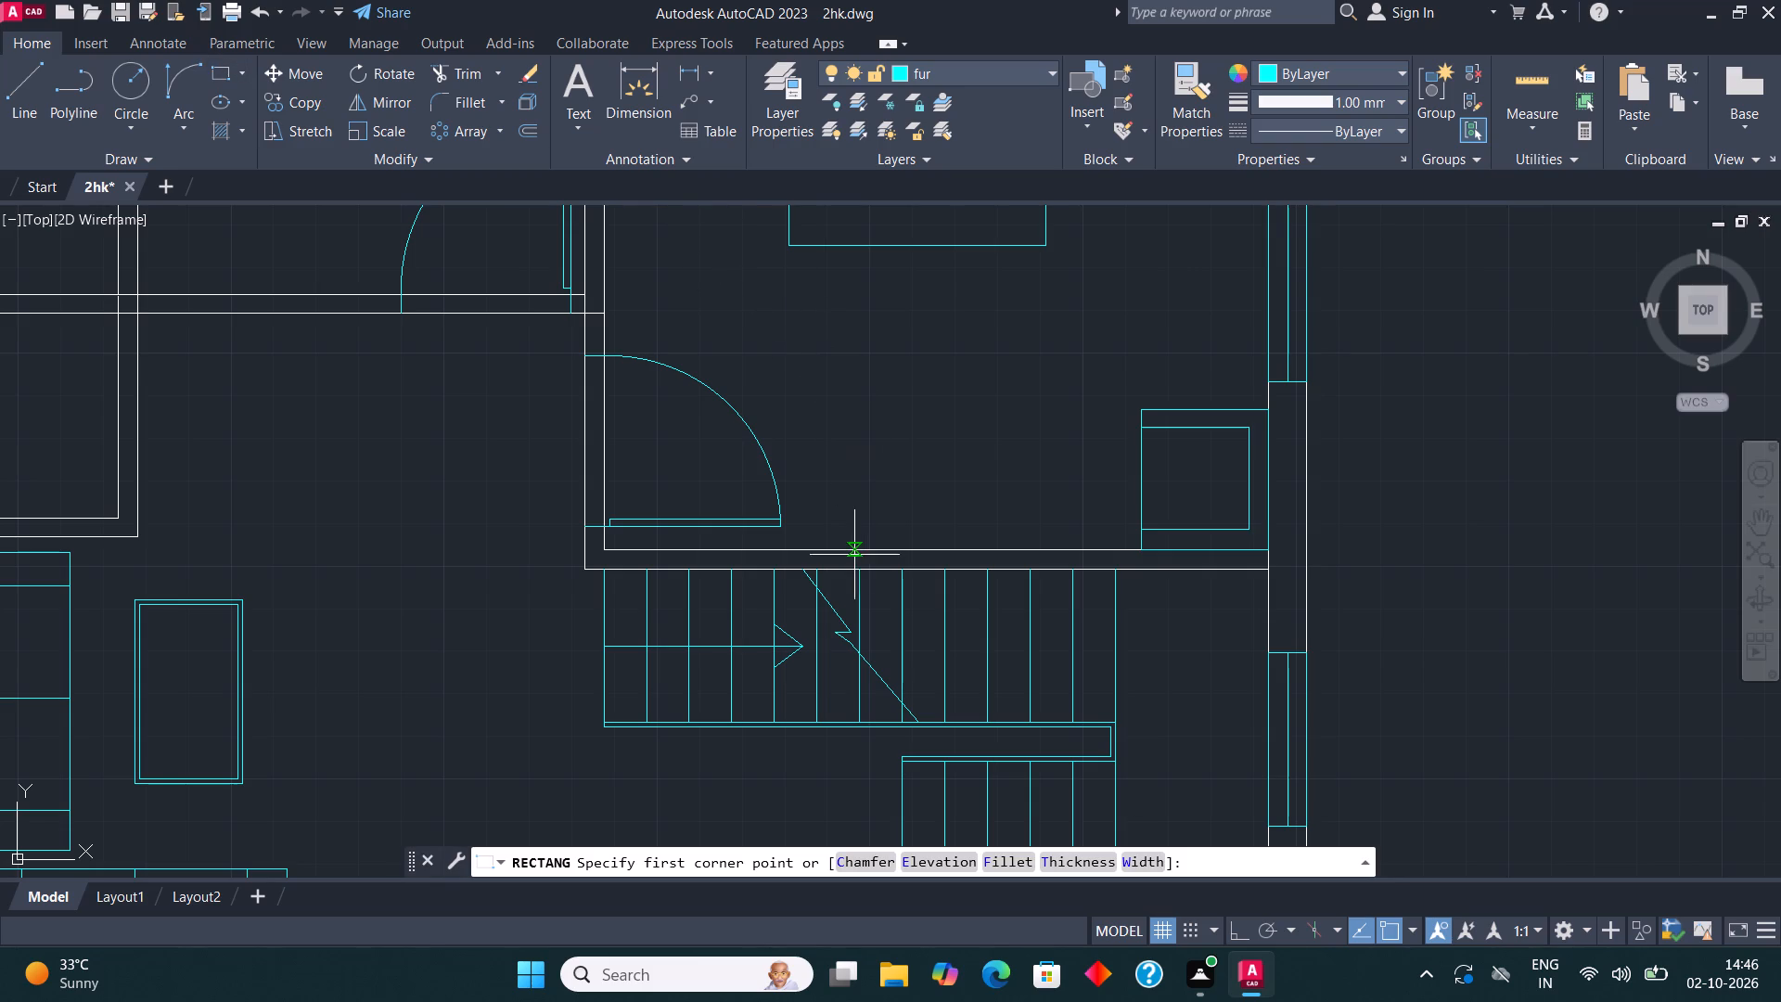
pyautogui.click(839, 545)
pyautogui.click(1090, 520)
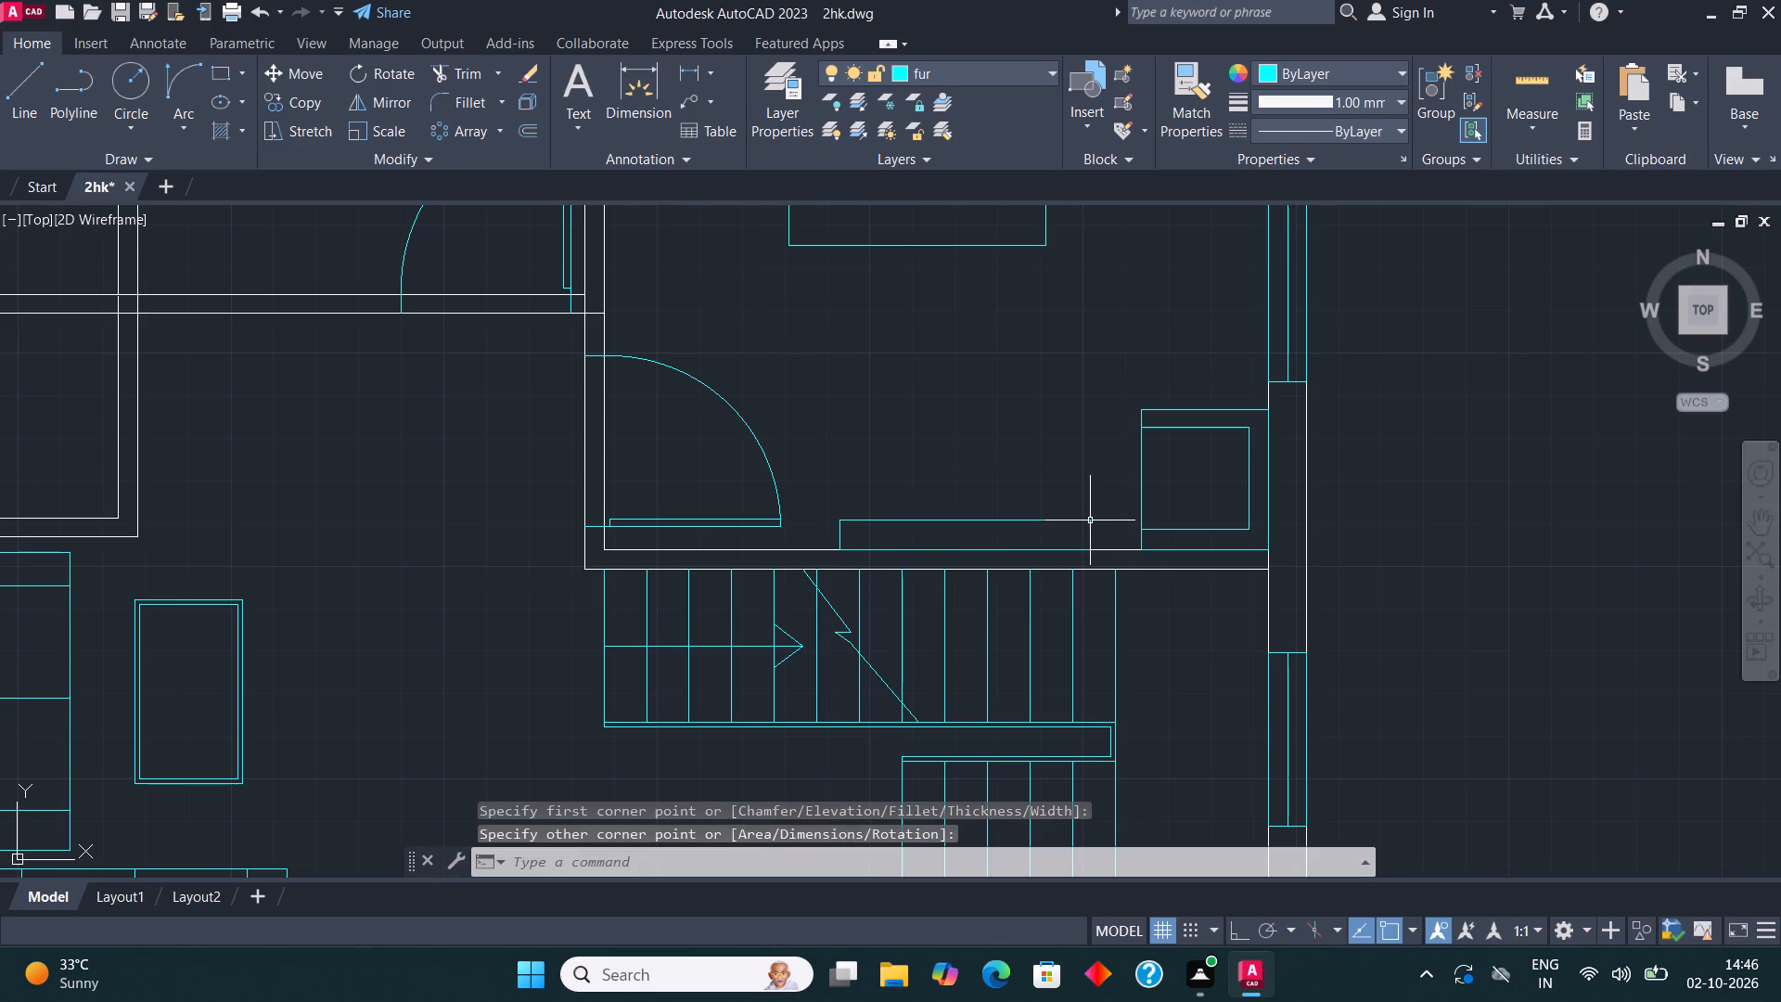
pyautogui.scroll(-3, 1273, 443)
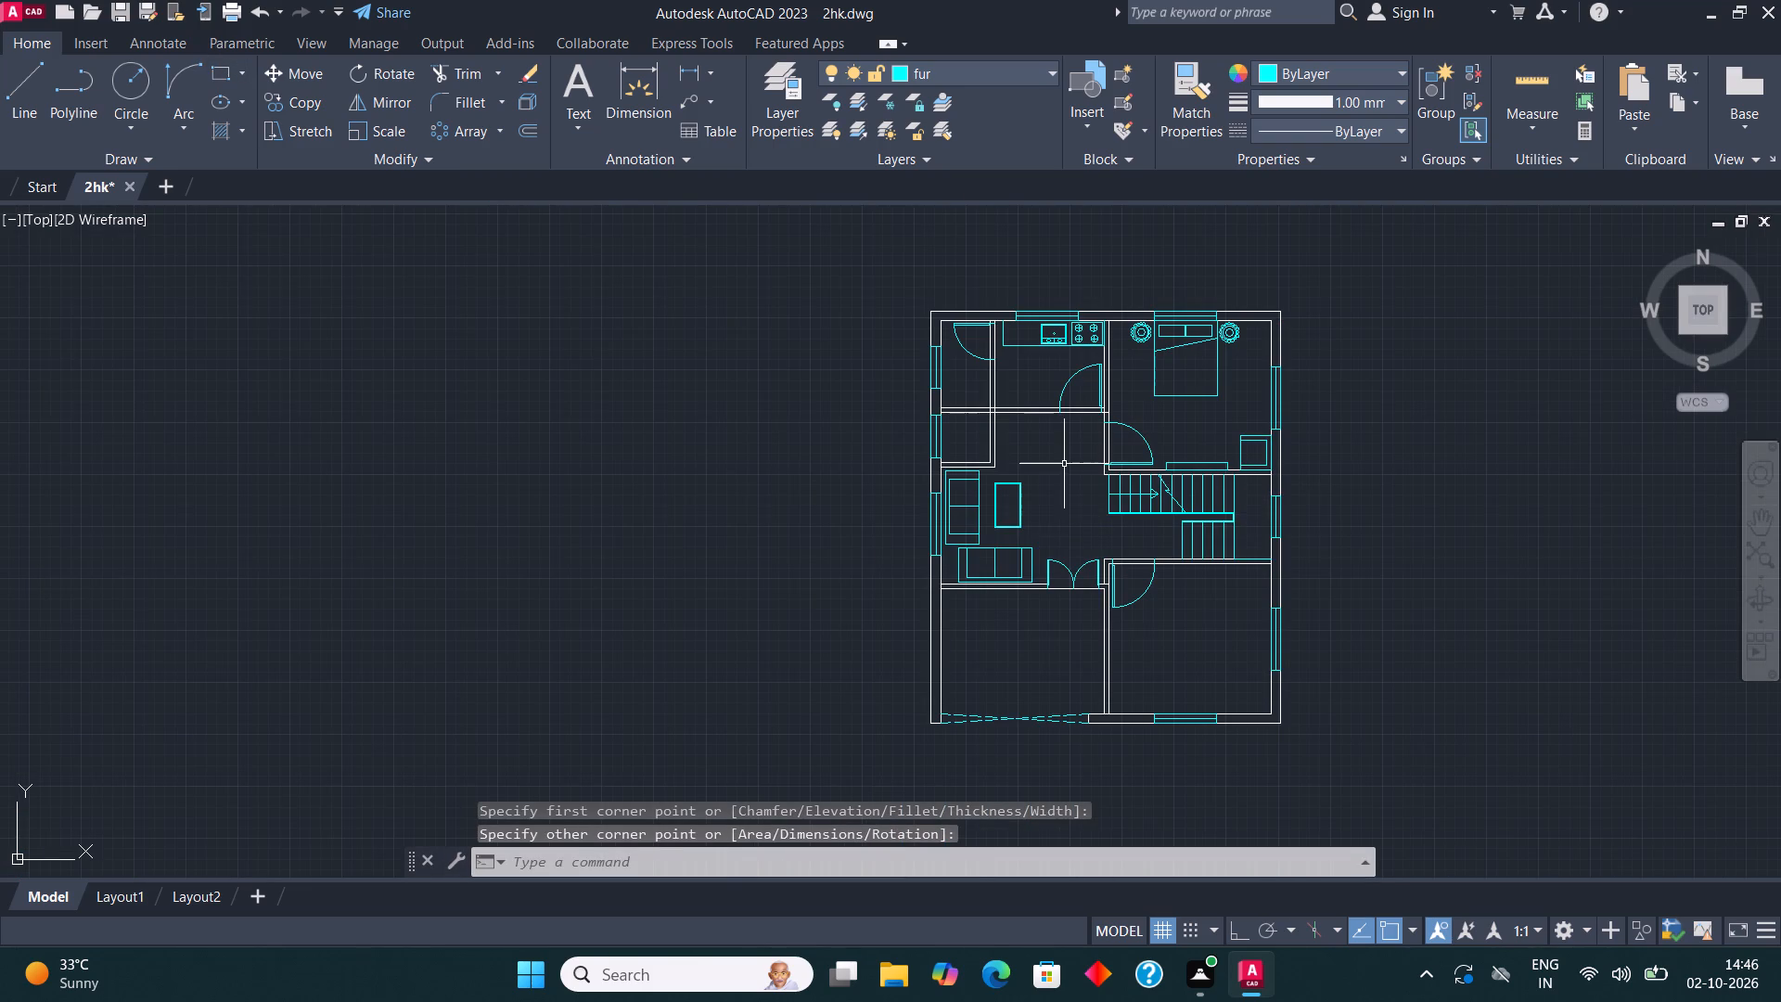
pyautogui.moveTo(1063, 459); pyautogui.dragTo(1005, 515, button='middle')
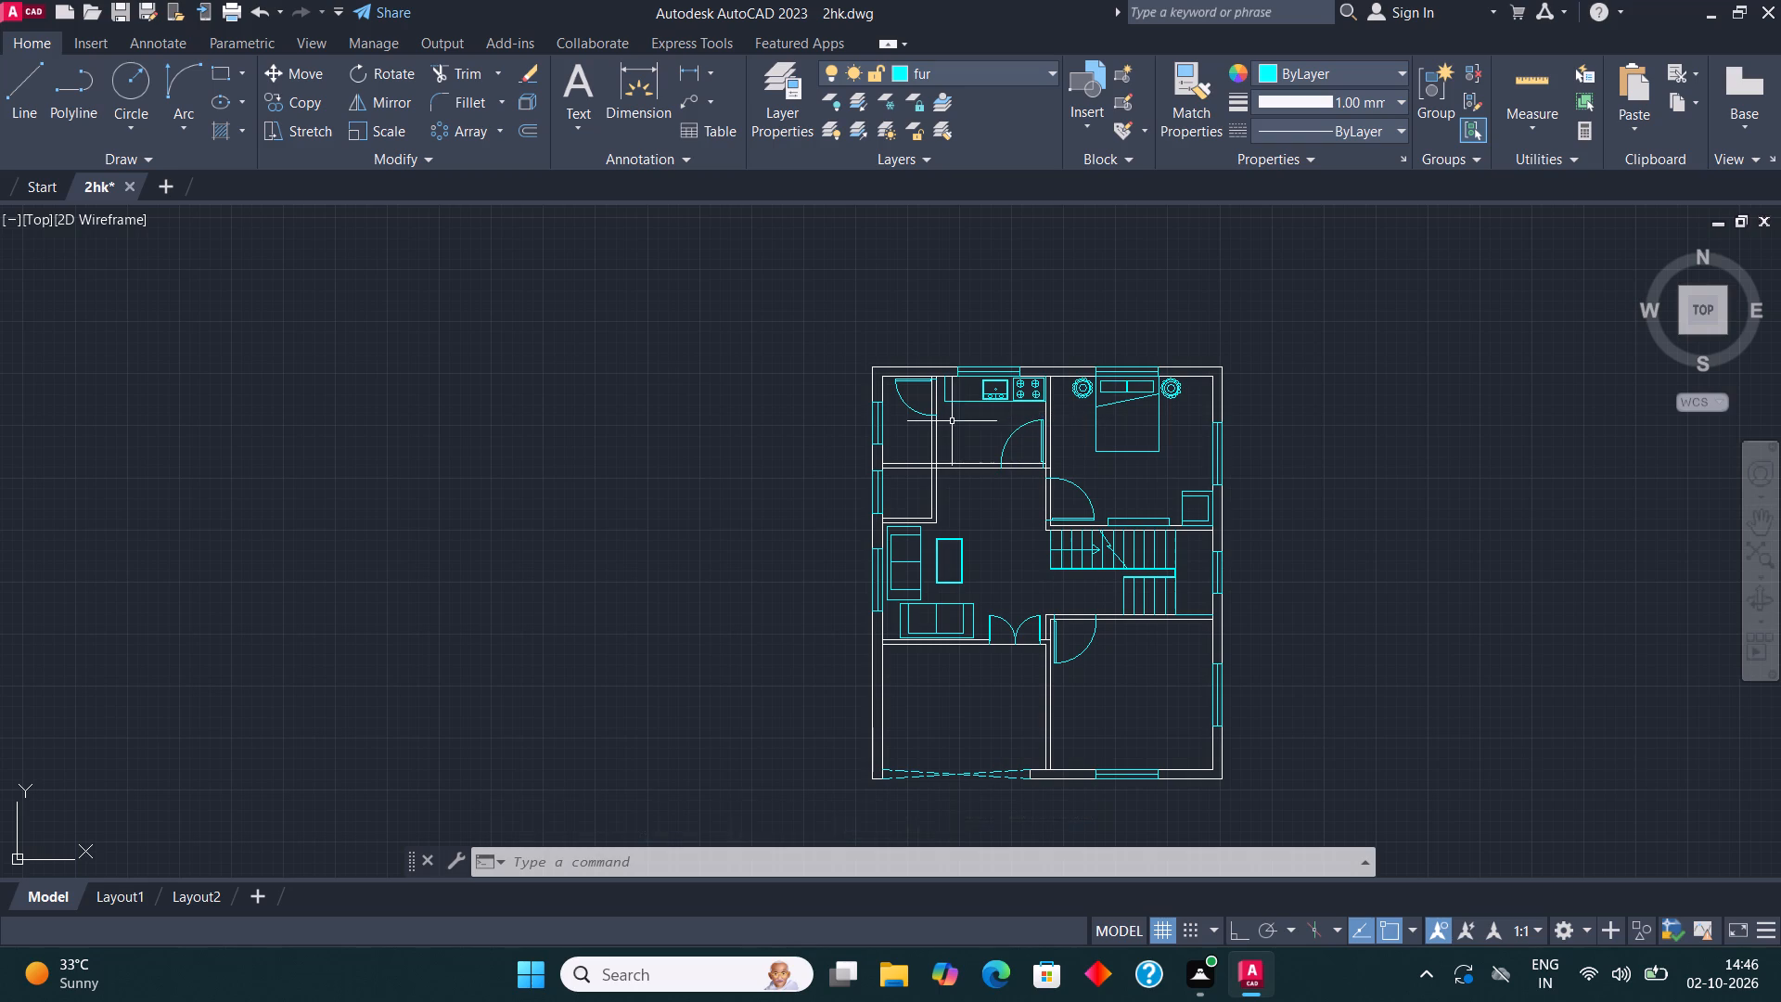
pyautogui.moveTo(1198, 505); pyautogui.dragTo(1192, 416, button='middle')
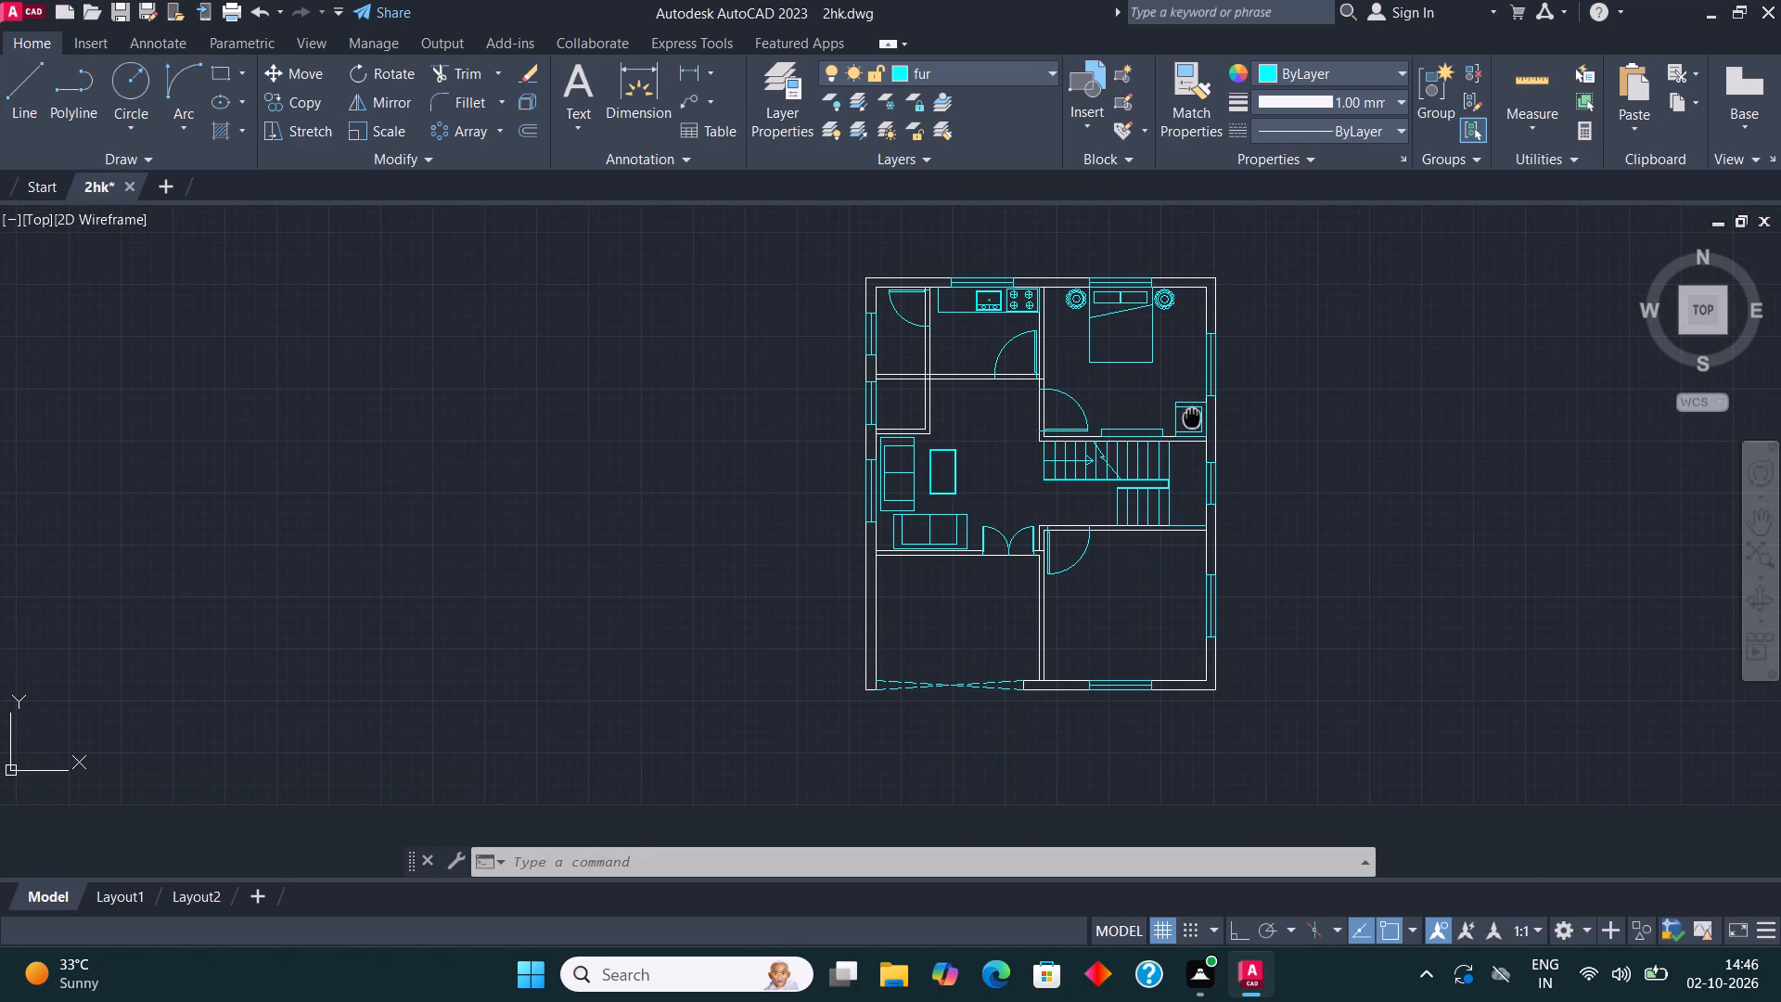
# Copy the north bedroom's bed with its two round side tables to the empty space south of the floor plan.
pyautogui.moveTo(1192, 416); pyautogui.dragTo(1191, 416, button='middle')
pyautogui.moveTo(1216, 611); pyautogui.dragTo(1224, 597, button='middle')
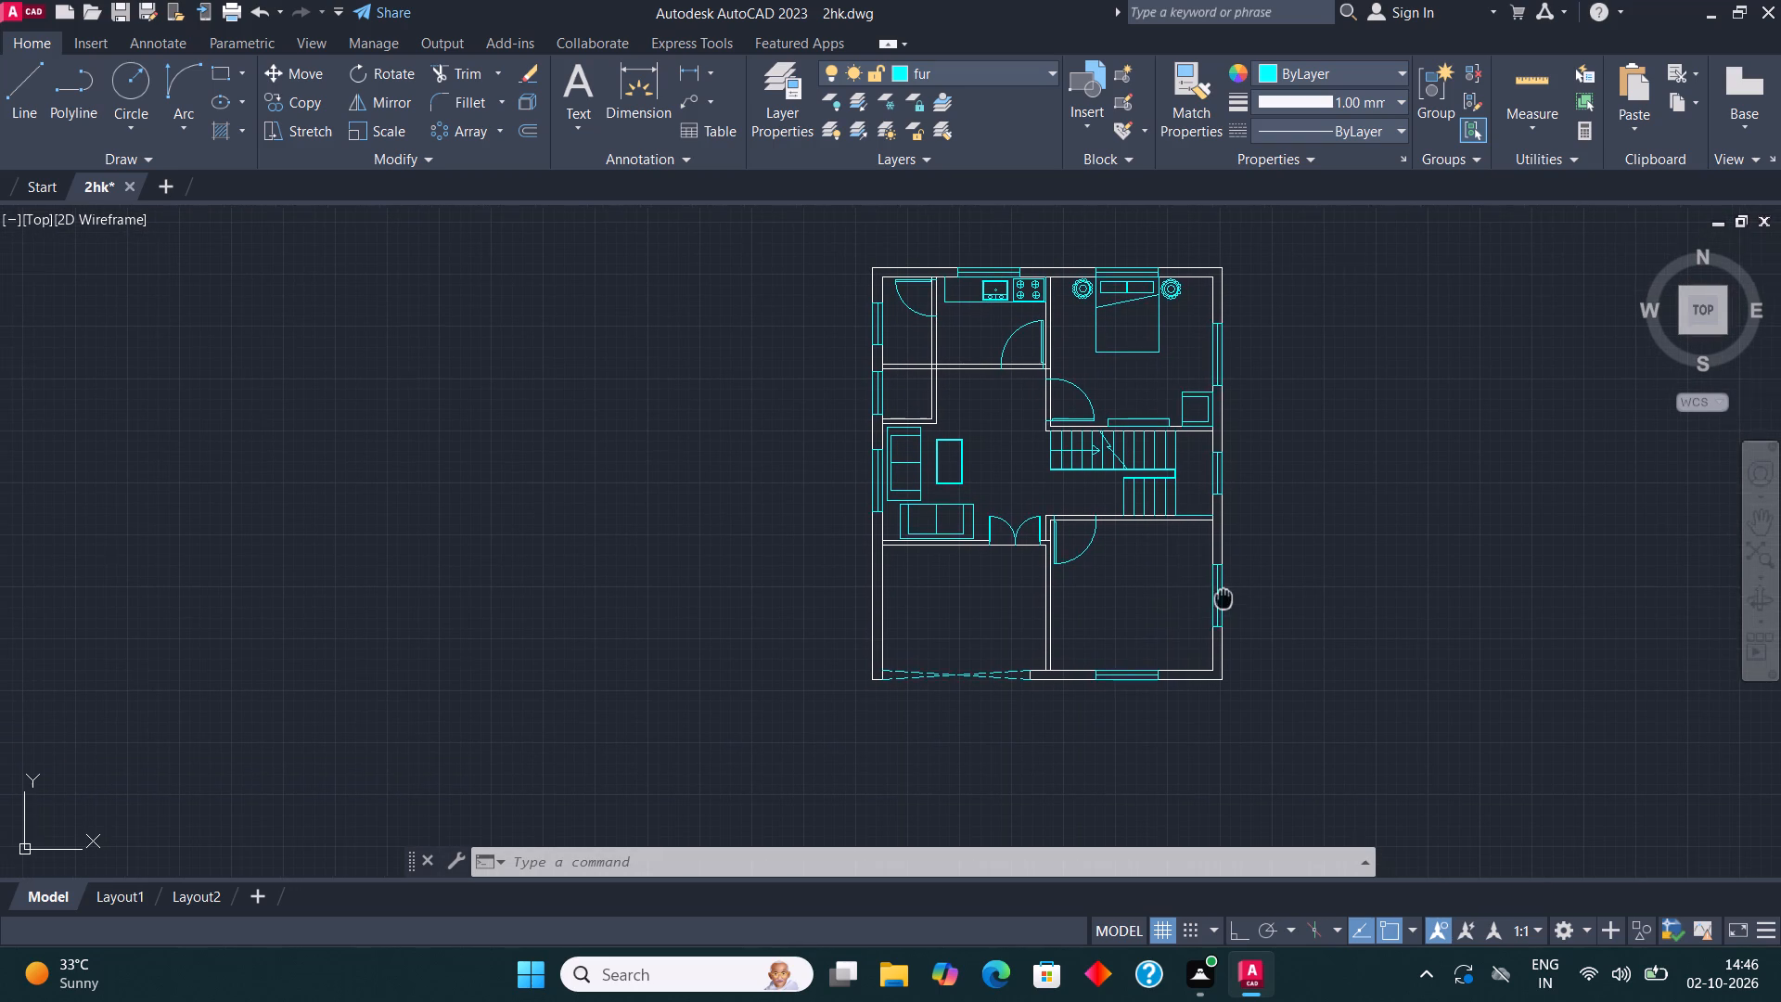
pyautogui.moveTo(1224, 597); pyautogui.dragTo(1222, 533, button='middle')
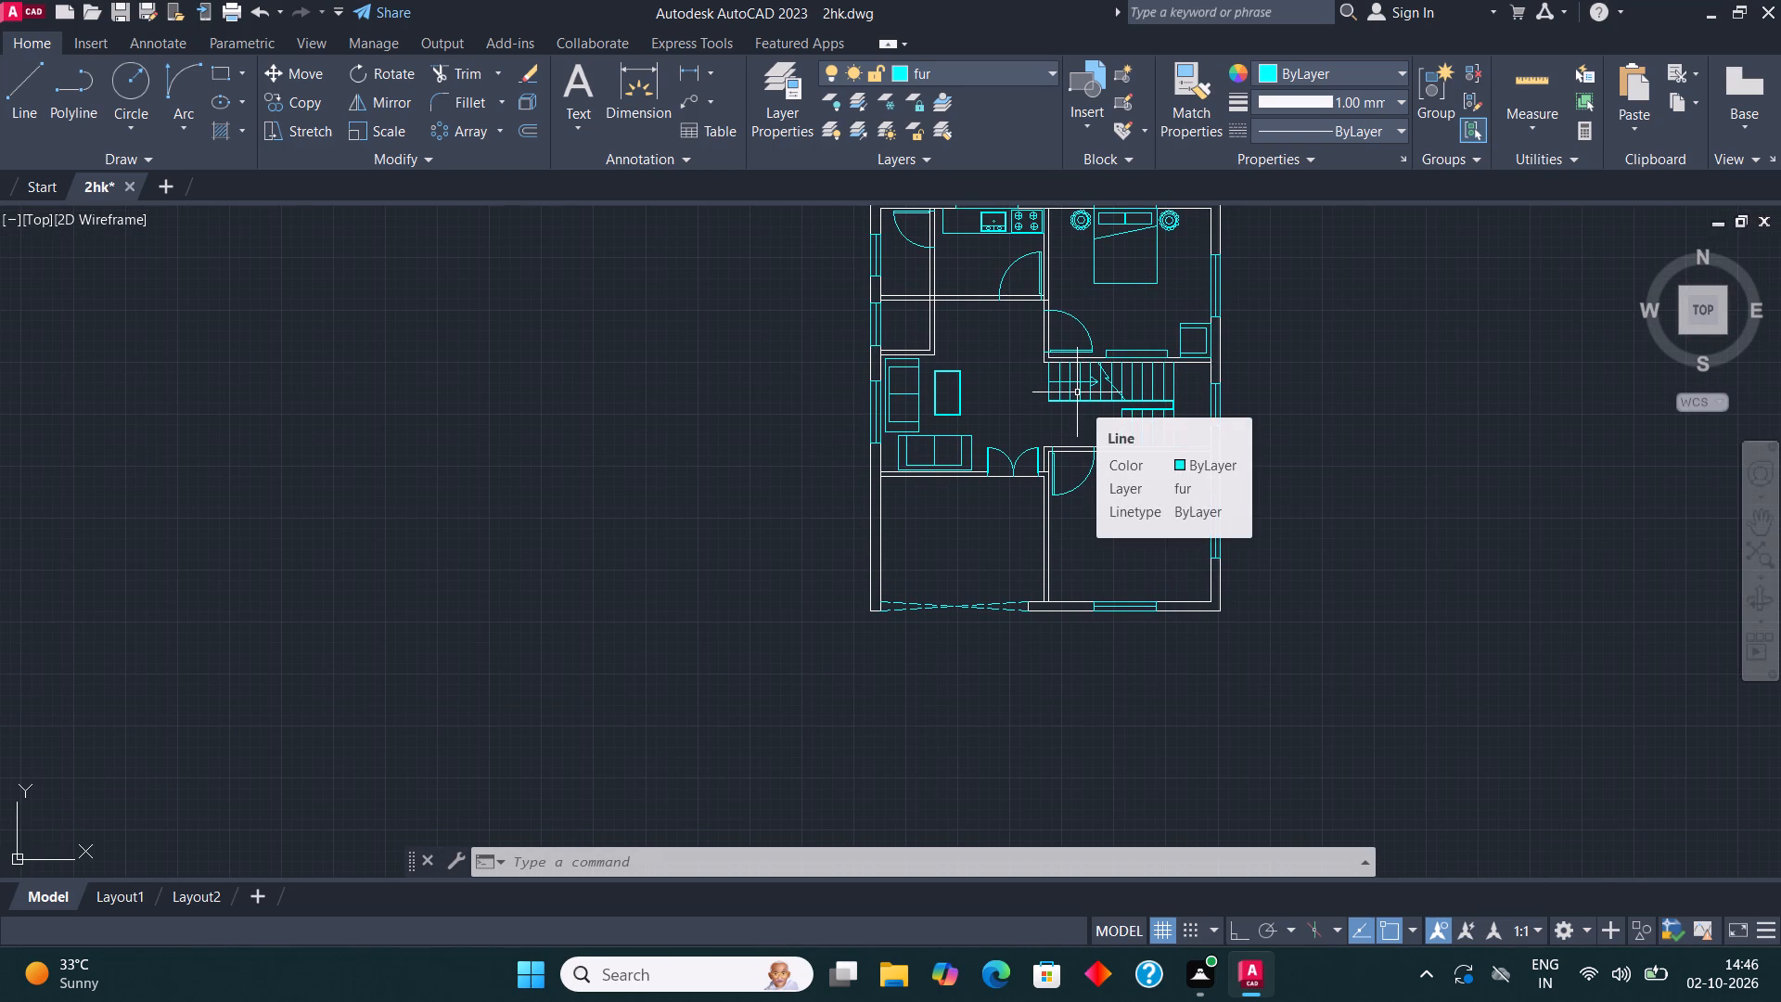
pyautogui.scroll(1, 1064, 269)
pyautogui.moveTo(1064, 269); pyautogui.dragTo(1074, 422, button='middle')
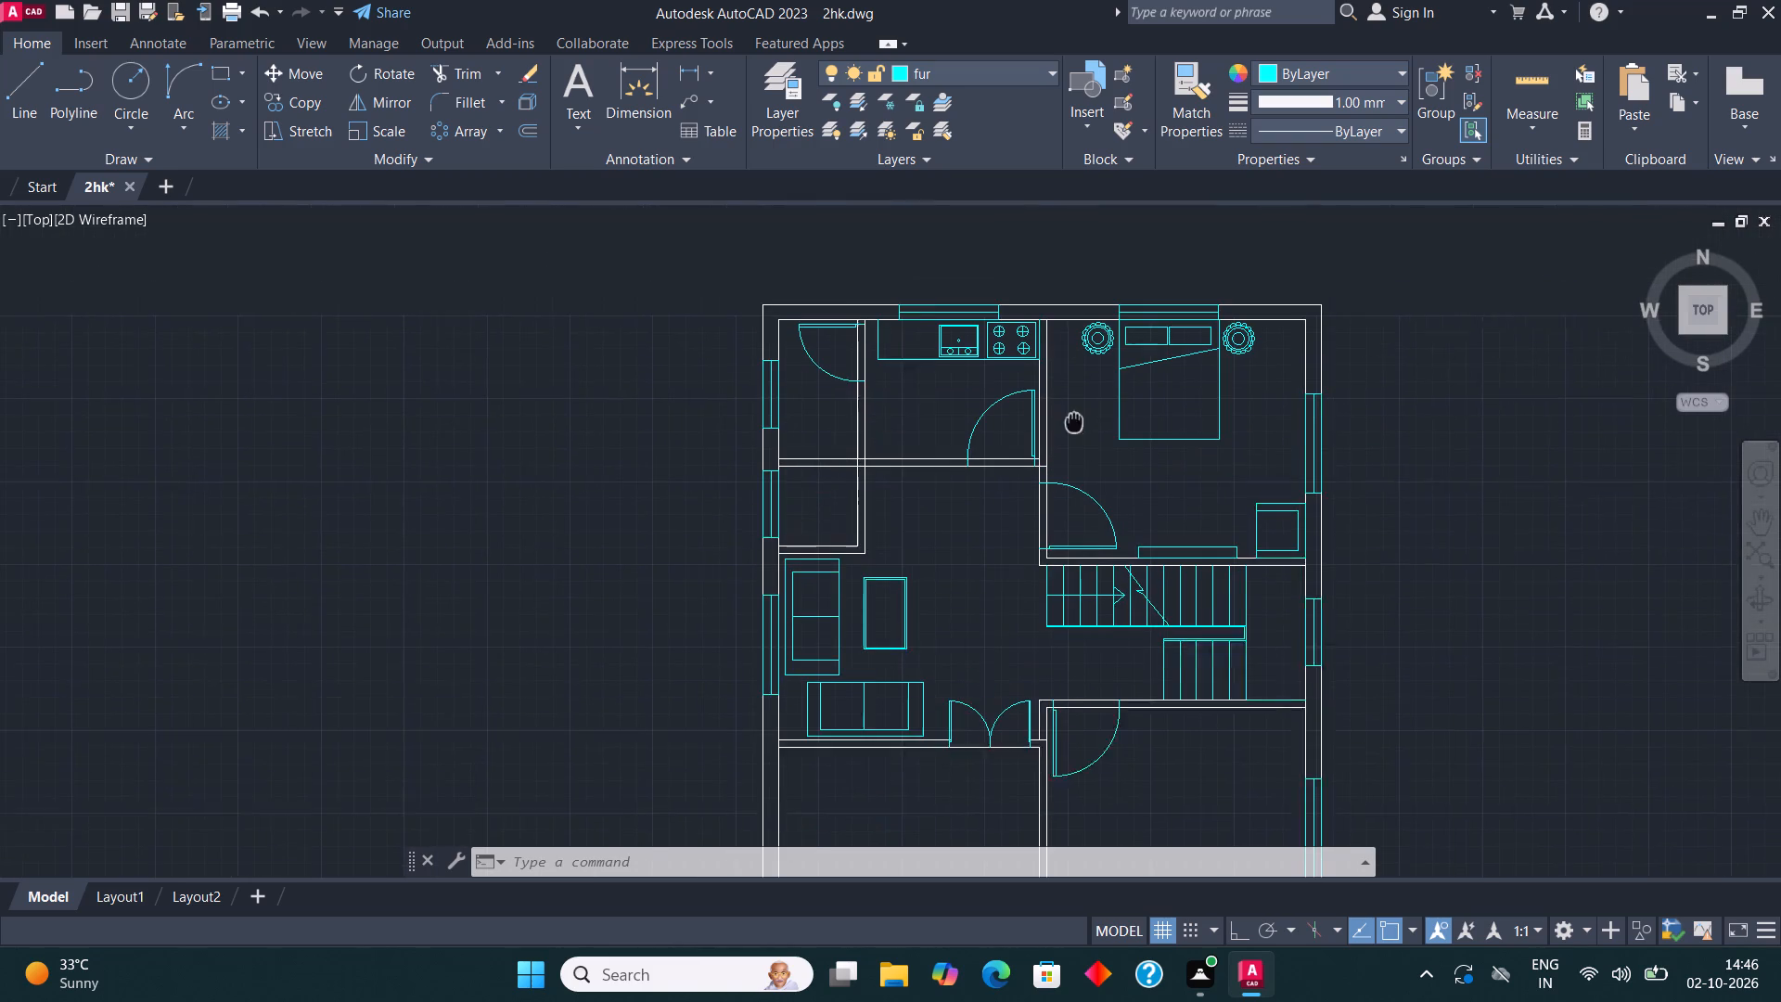
pyautogui.moveTo(1074, 422); pyautogui.dragTo(1074, 430, button='middle')
pyautogui.moveTo(1203, 337); pyautogui.dragTo(1156, 373, button='middle')
pyautogui.scroll(1, 1164, 379)
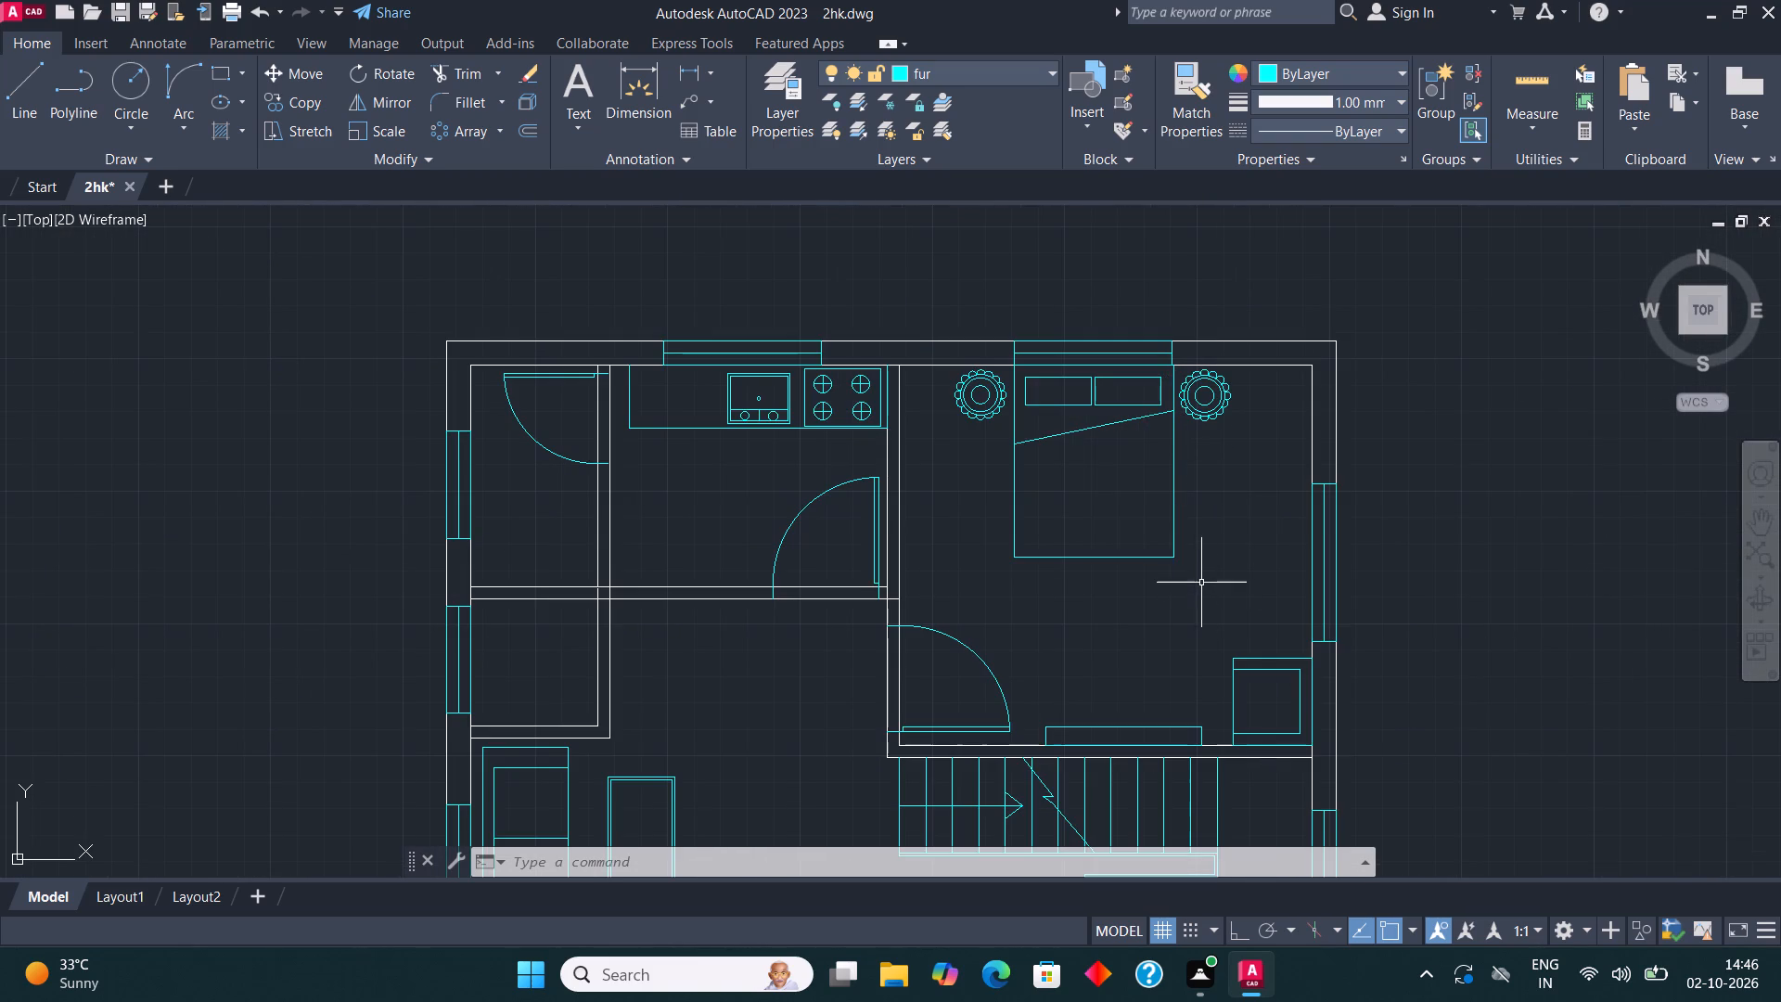
pyautogui.click(1206, 561)
pyautogui.click(980, 385)
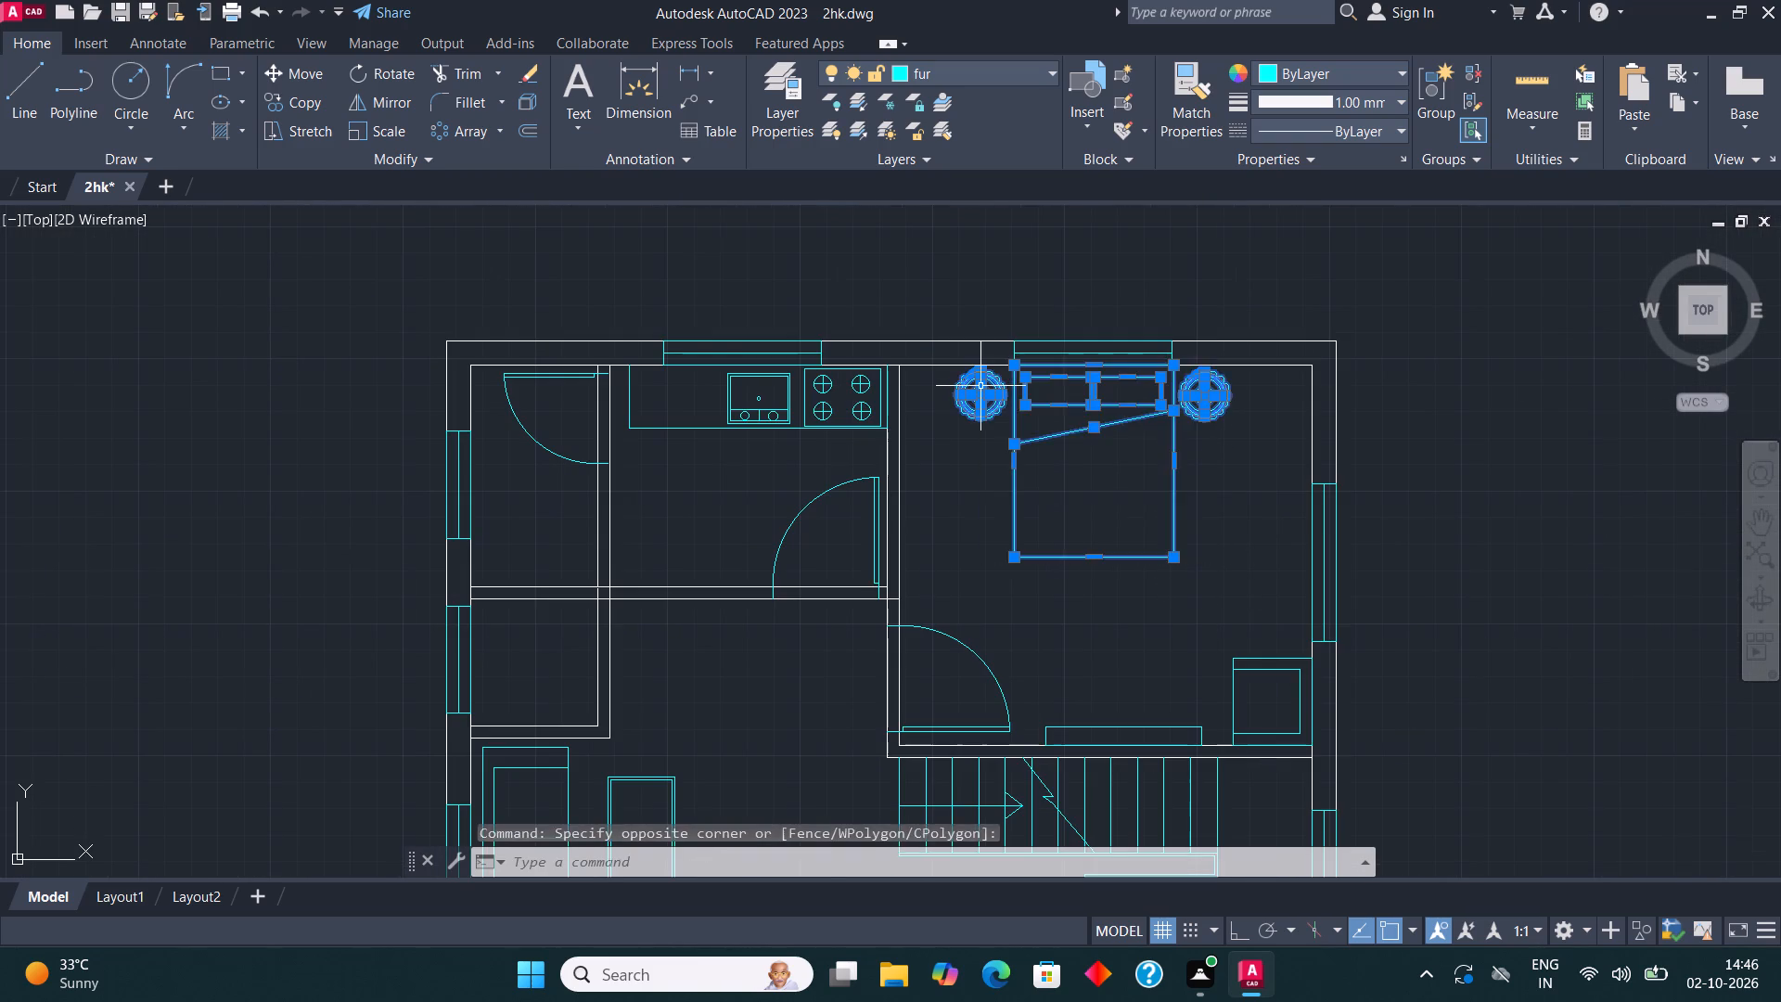
pyautogui.scroll(4, 980, 385)
pyautogui.scroll(-4, 978, 392)
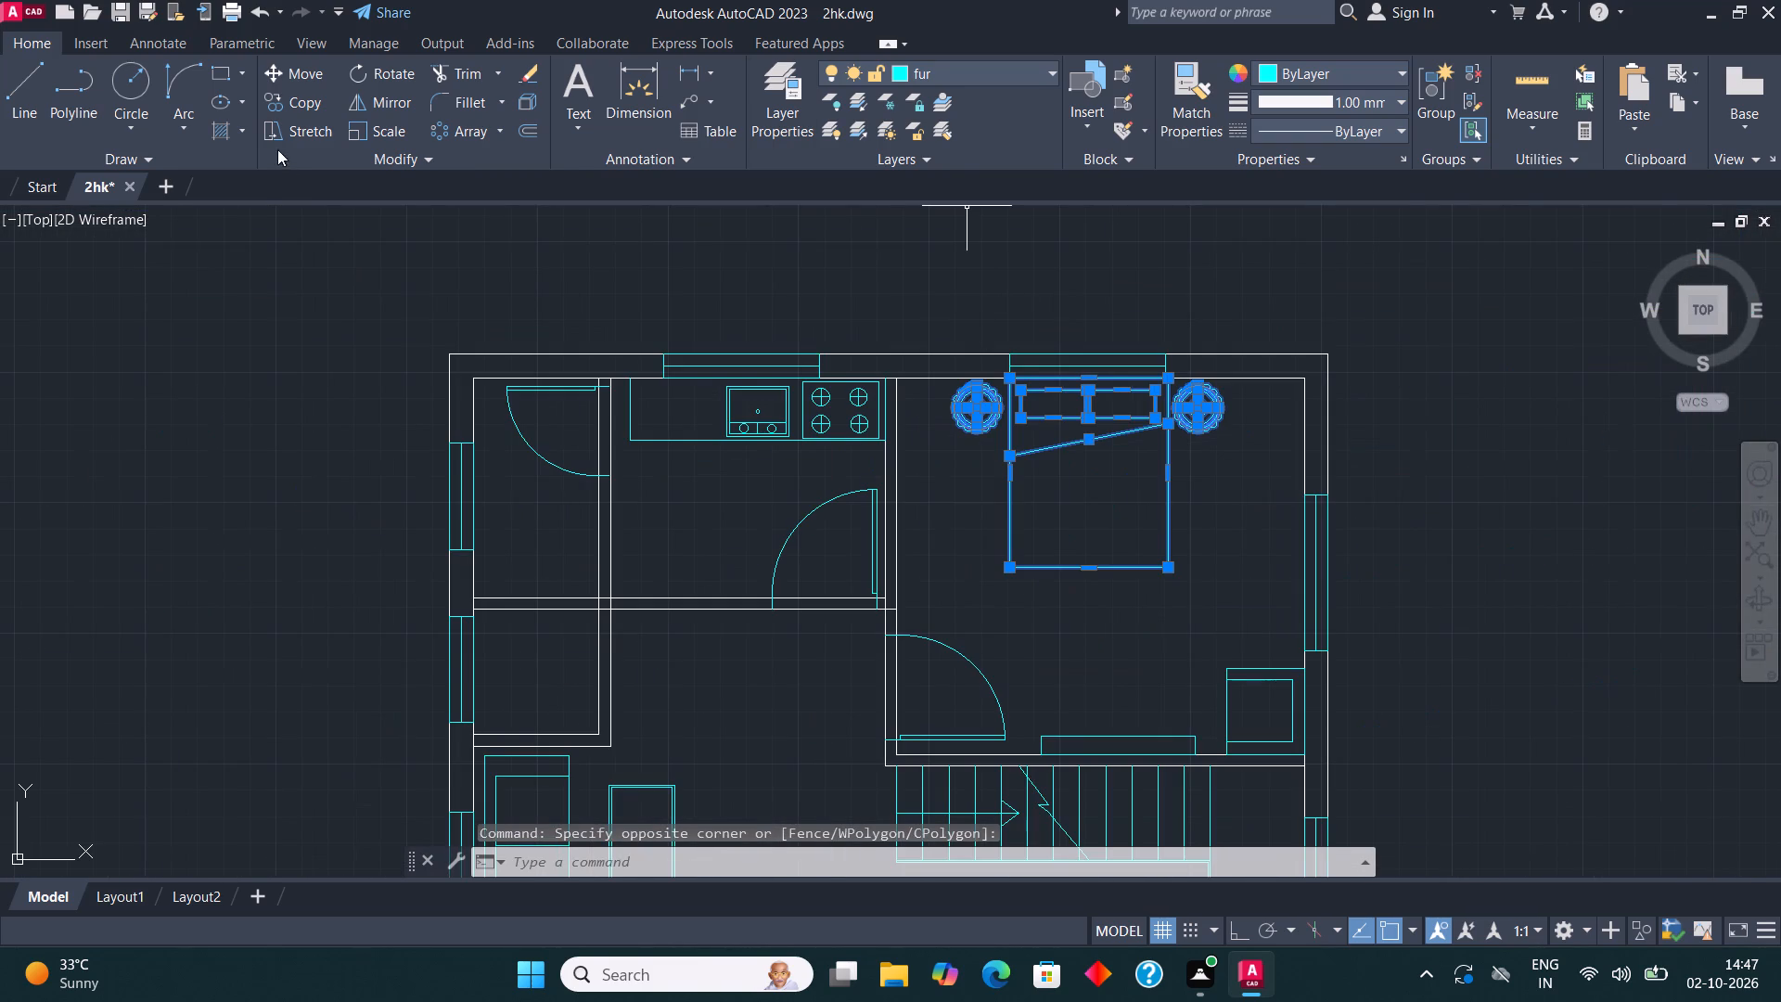
pyautogui.click(300, 99)
pyautogui.click(1026, 495)
pyautogui.scroll(-4, 1011, 392)
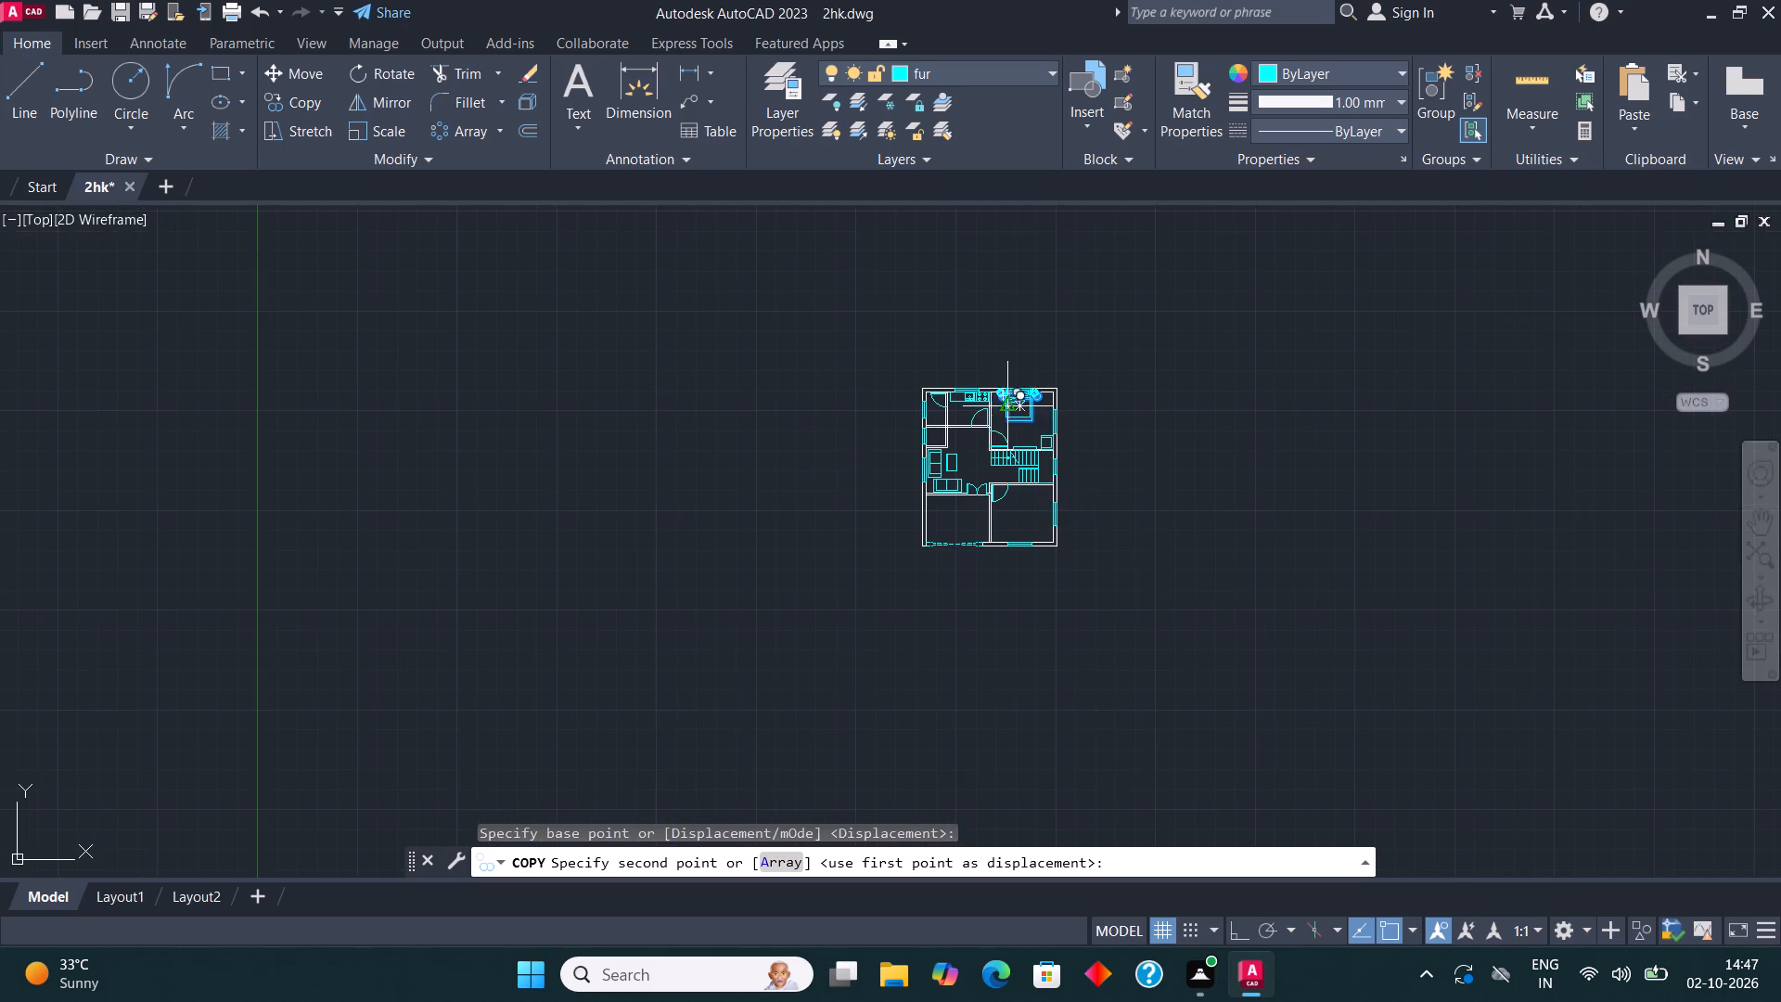
pyautogui.scroll(2, 1036, 608)
pyautogui.click(1039, 620)
pyautogui.press('Escape')
# Rotate the copied bed and side tables 180° so the pillows point south, with ortho on.
pyautogui.click(1159, 713)
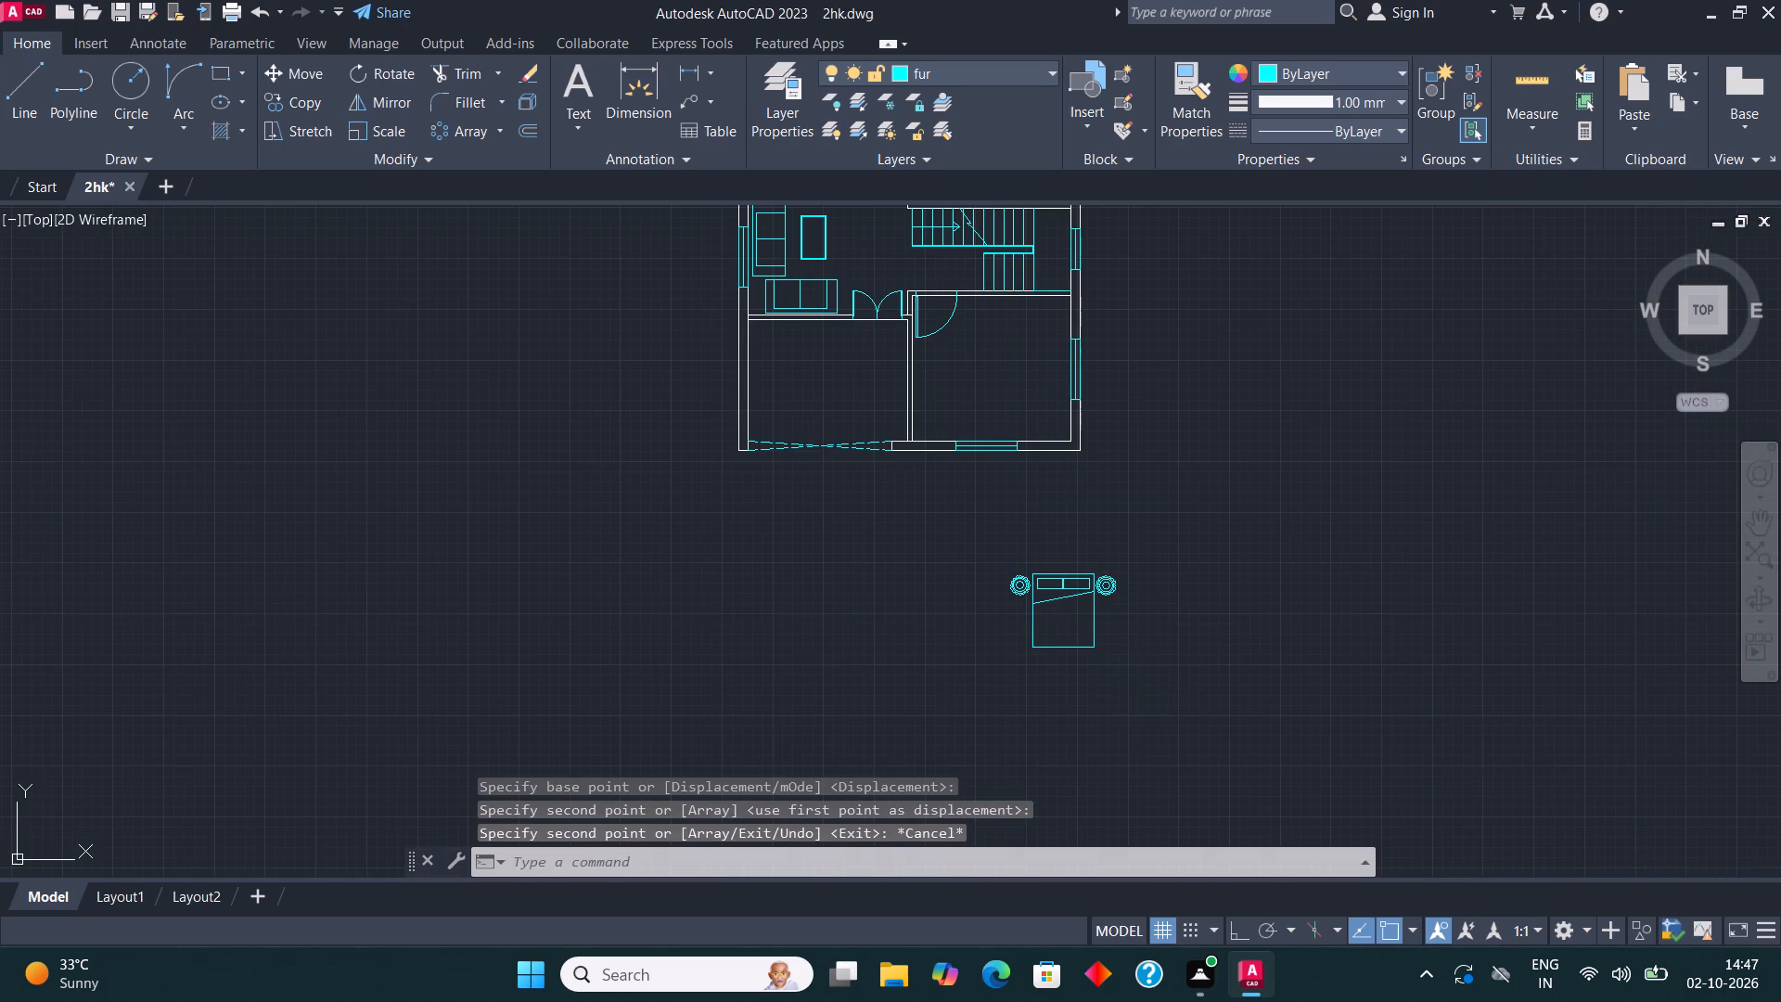
pyautogui.click(943, 520)
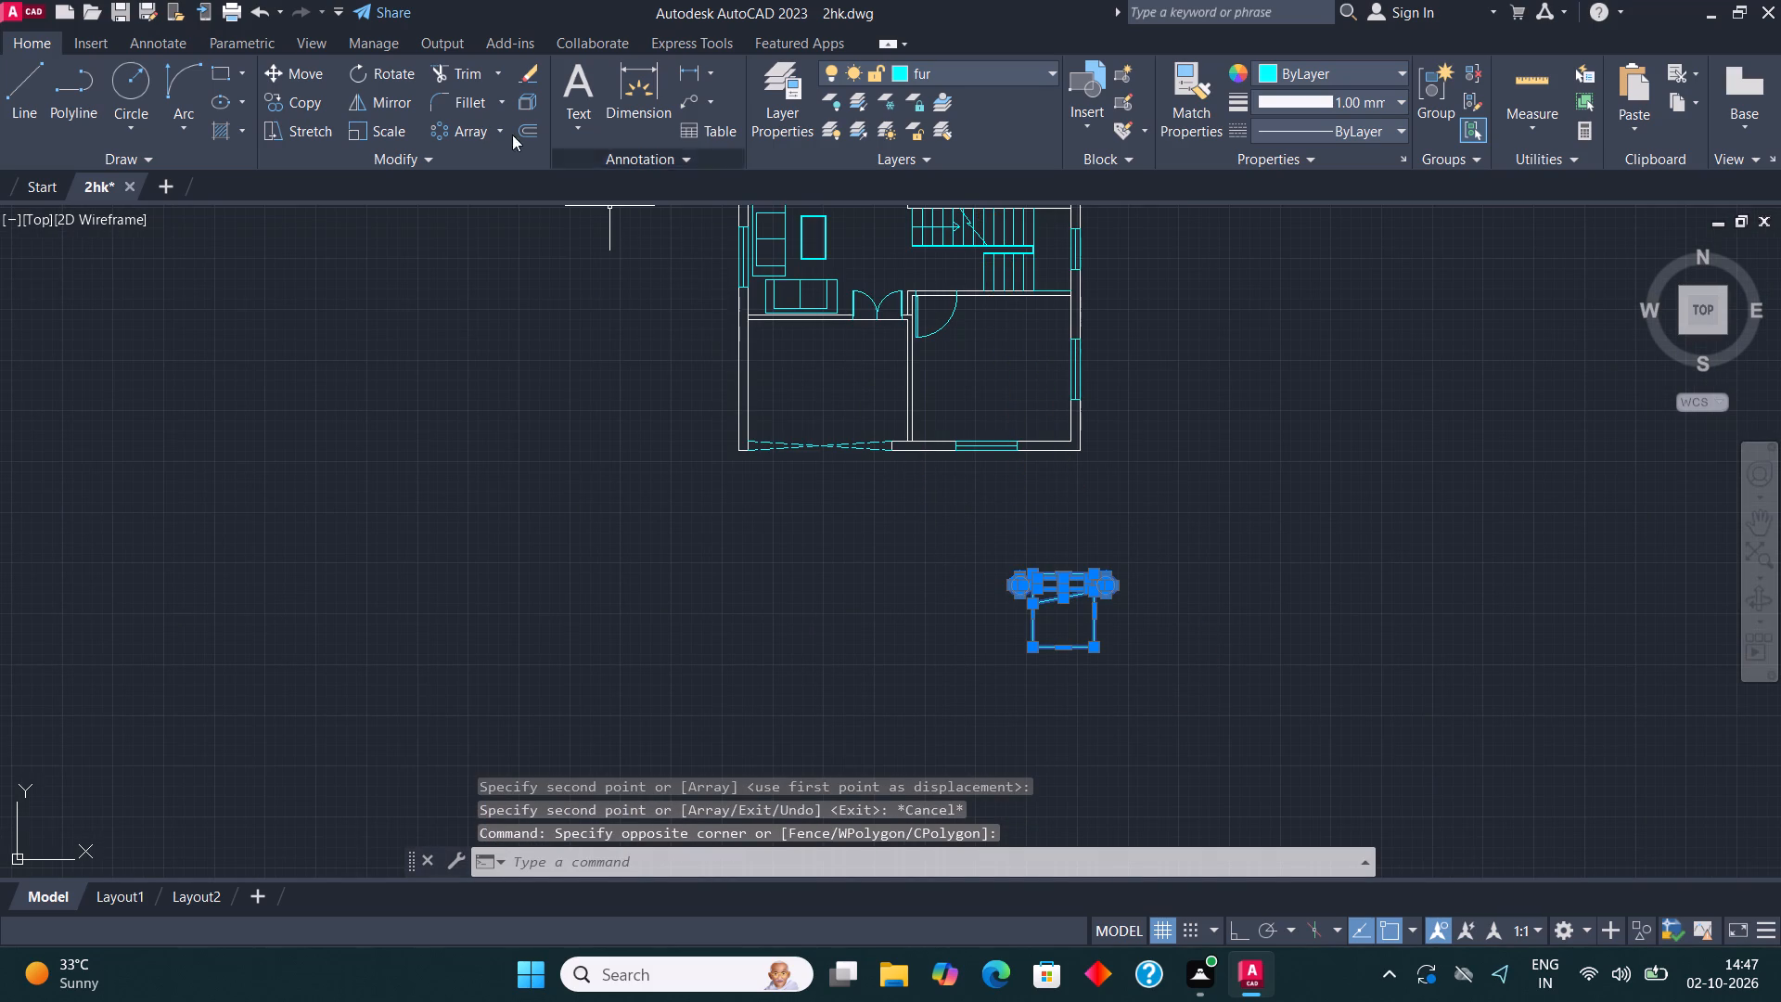
pyautogui.click(391, 71)
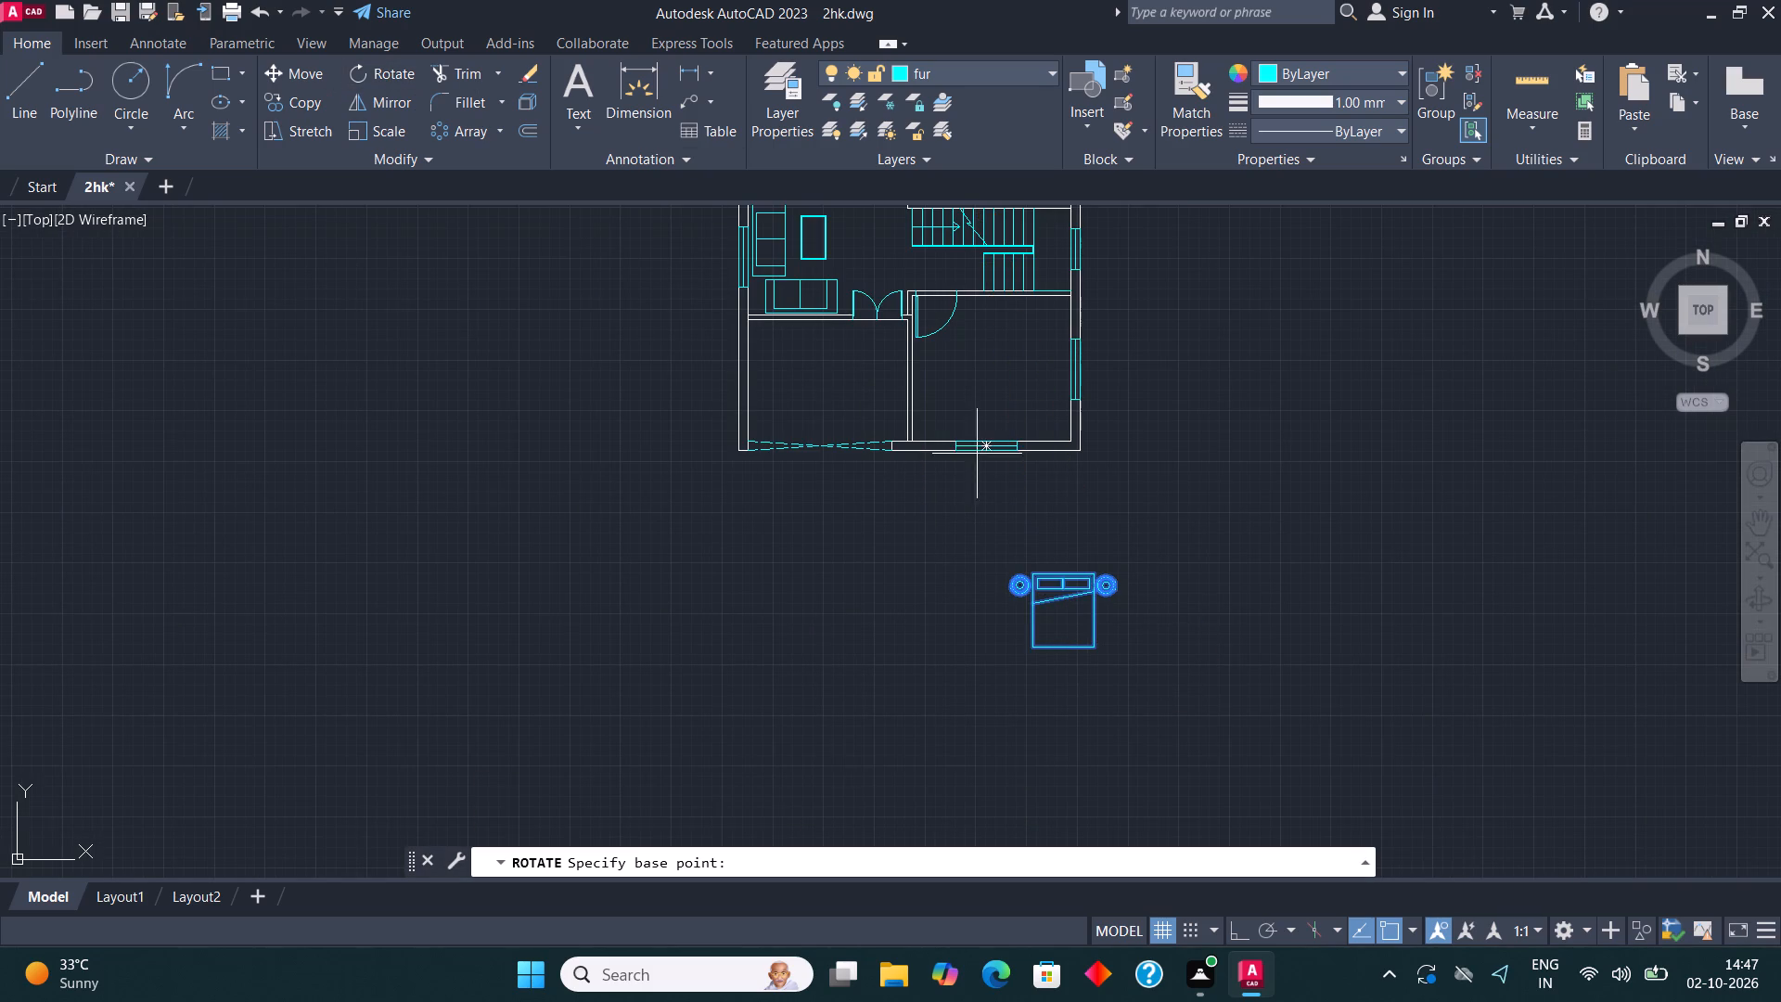
pyautogui.click(1149, 641)
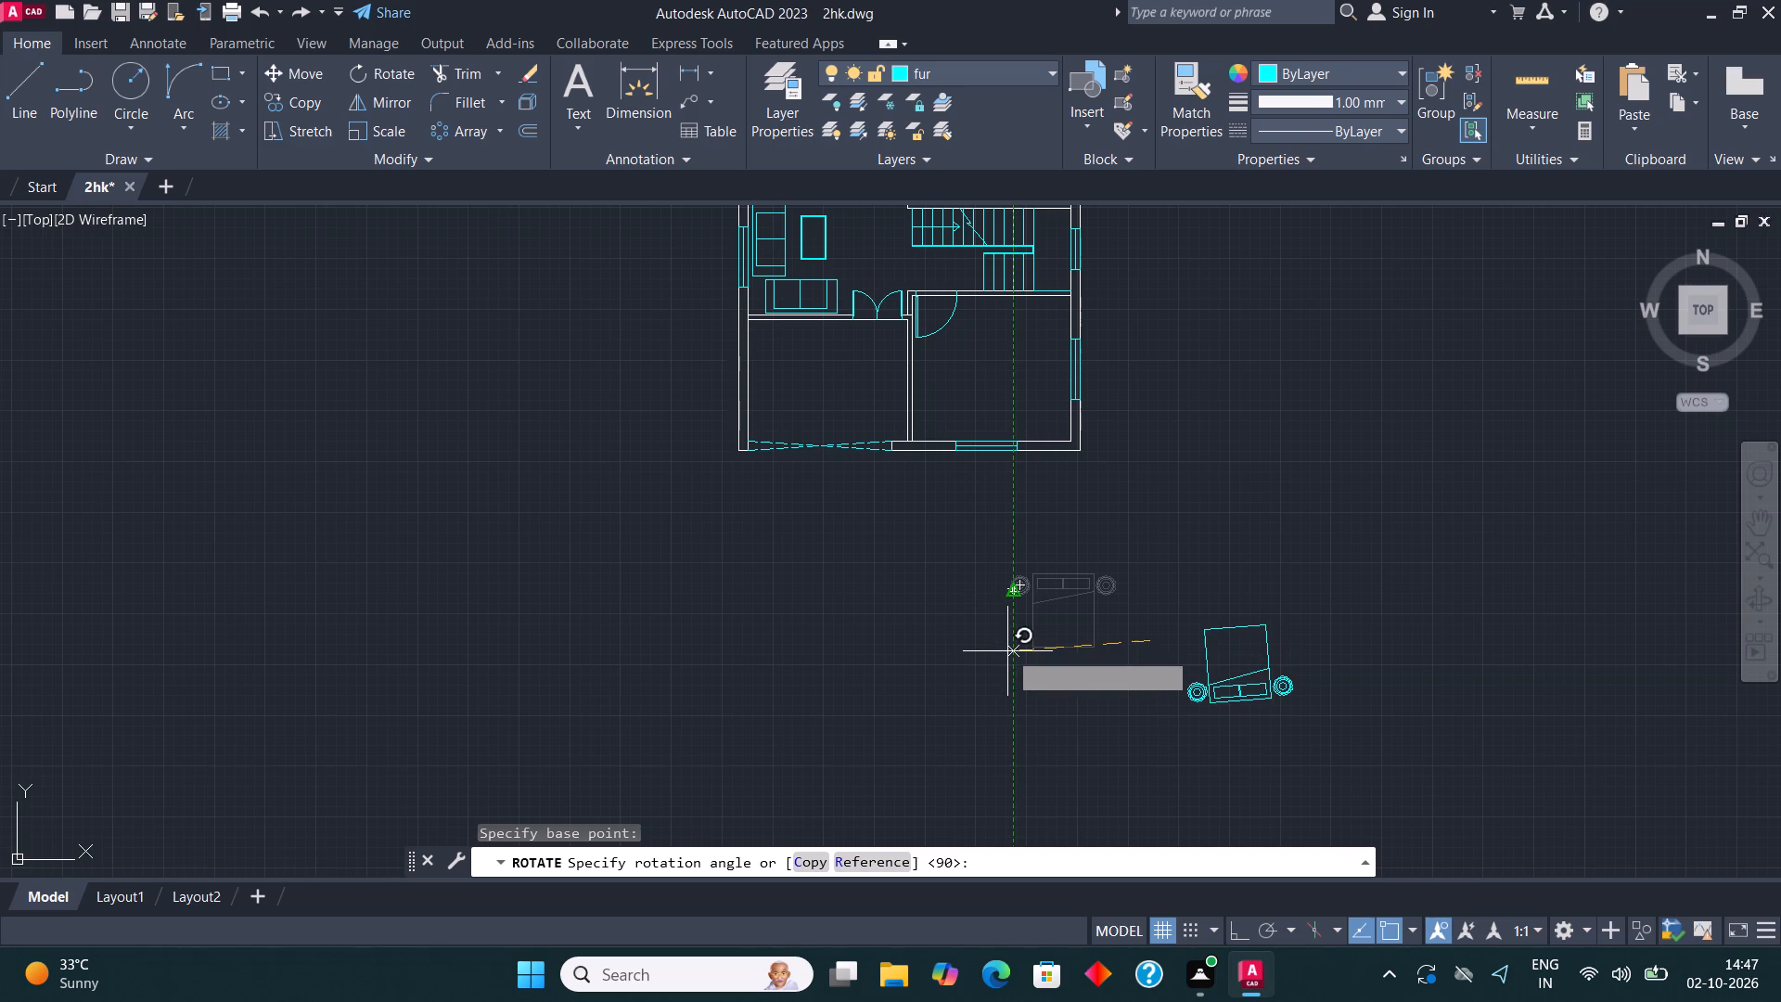
pyautogui.press('F8')
pyautogui.click(1008, 651)
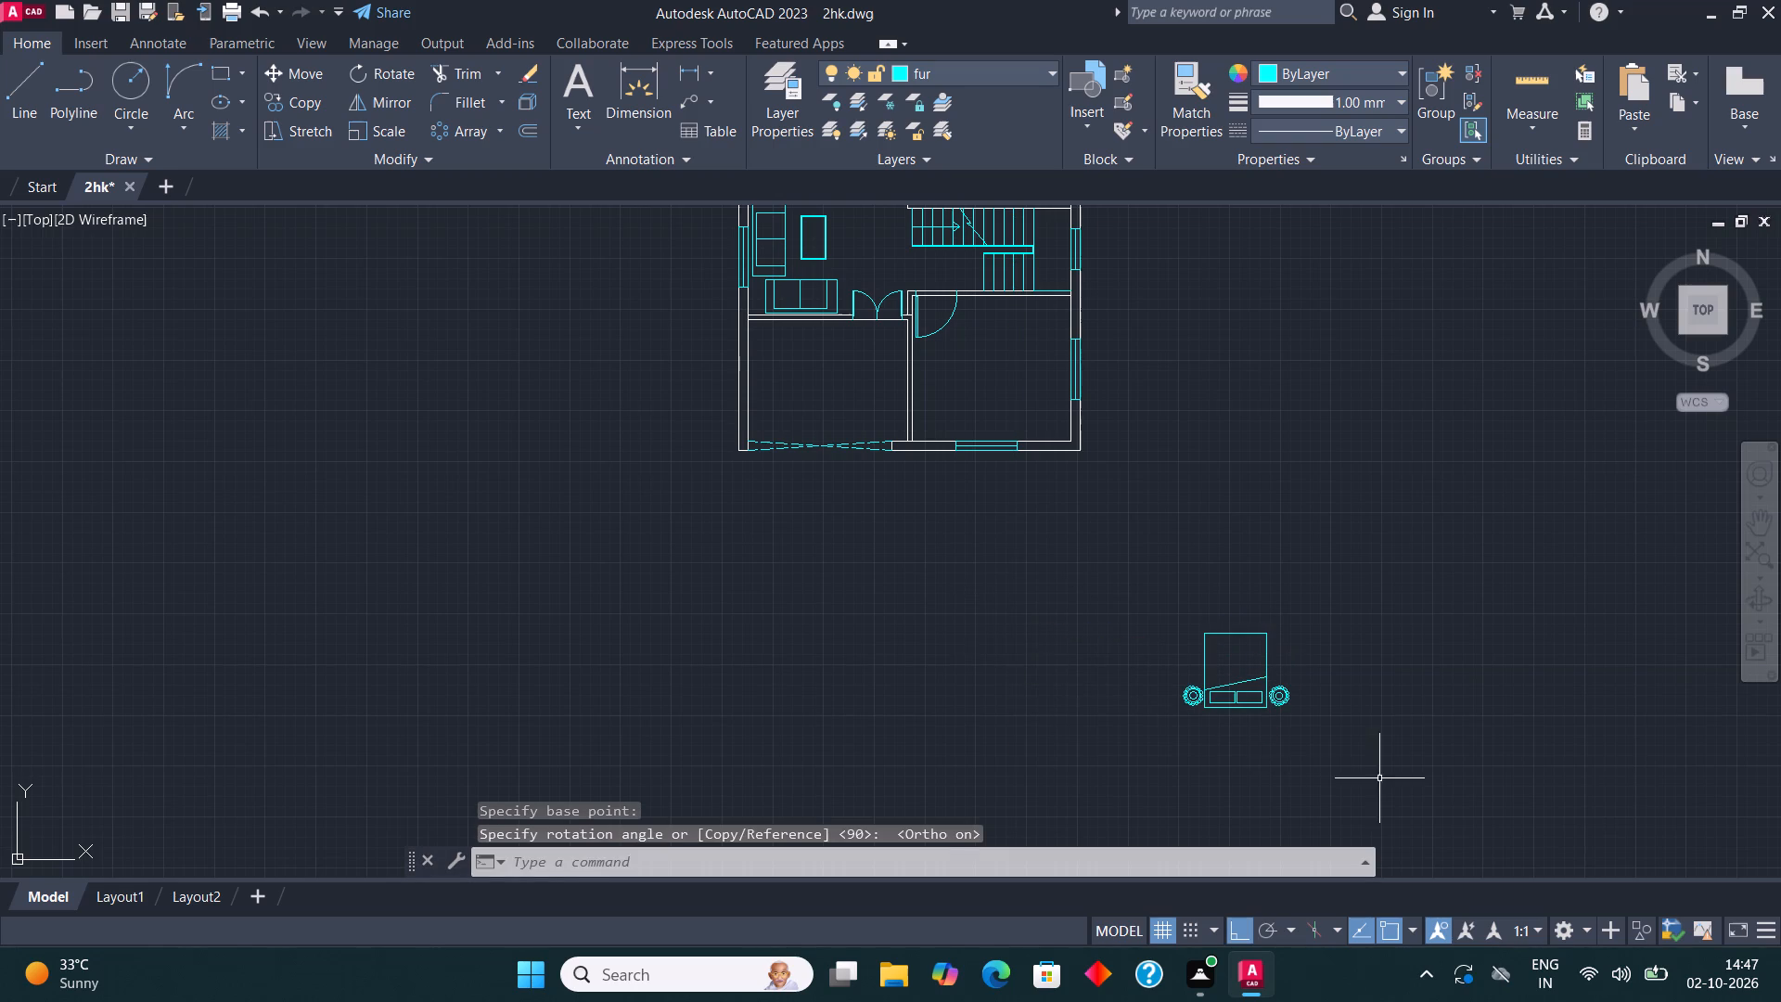
# Move the rotated bed set into the southeast bedroom, with its pillow end near the south wall's window.
pyautogui.click(1379, 778)
pyautogui.click(1160, 605)
pyautogui.click(279, 75)
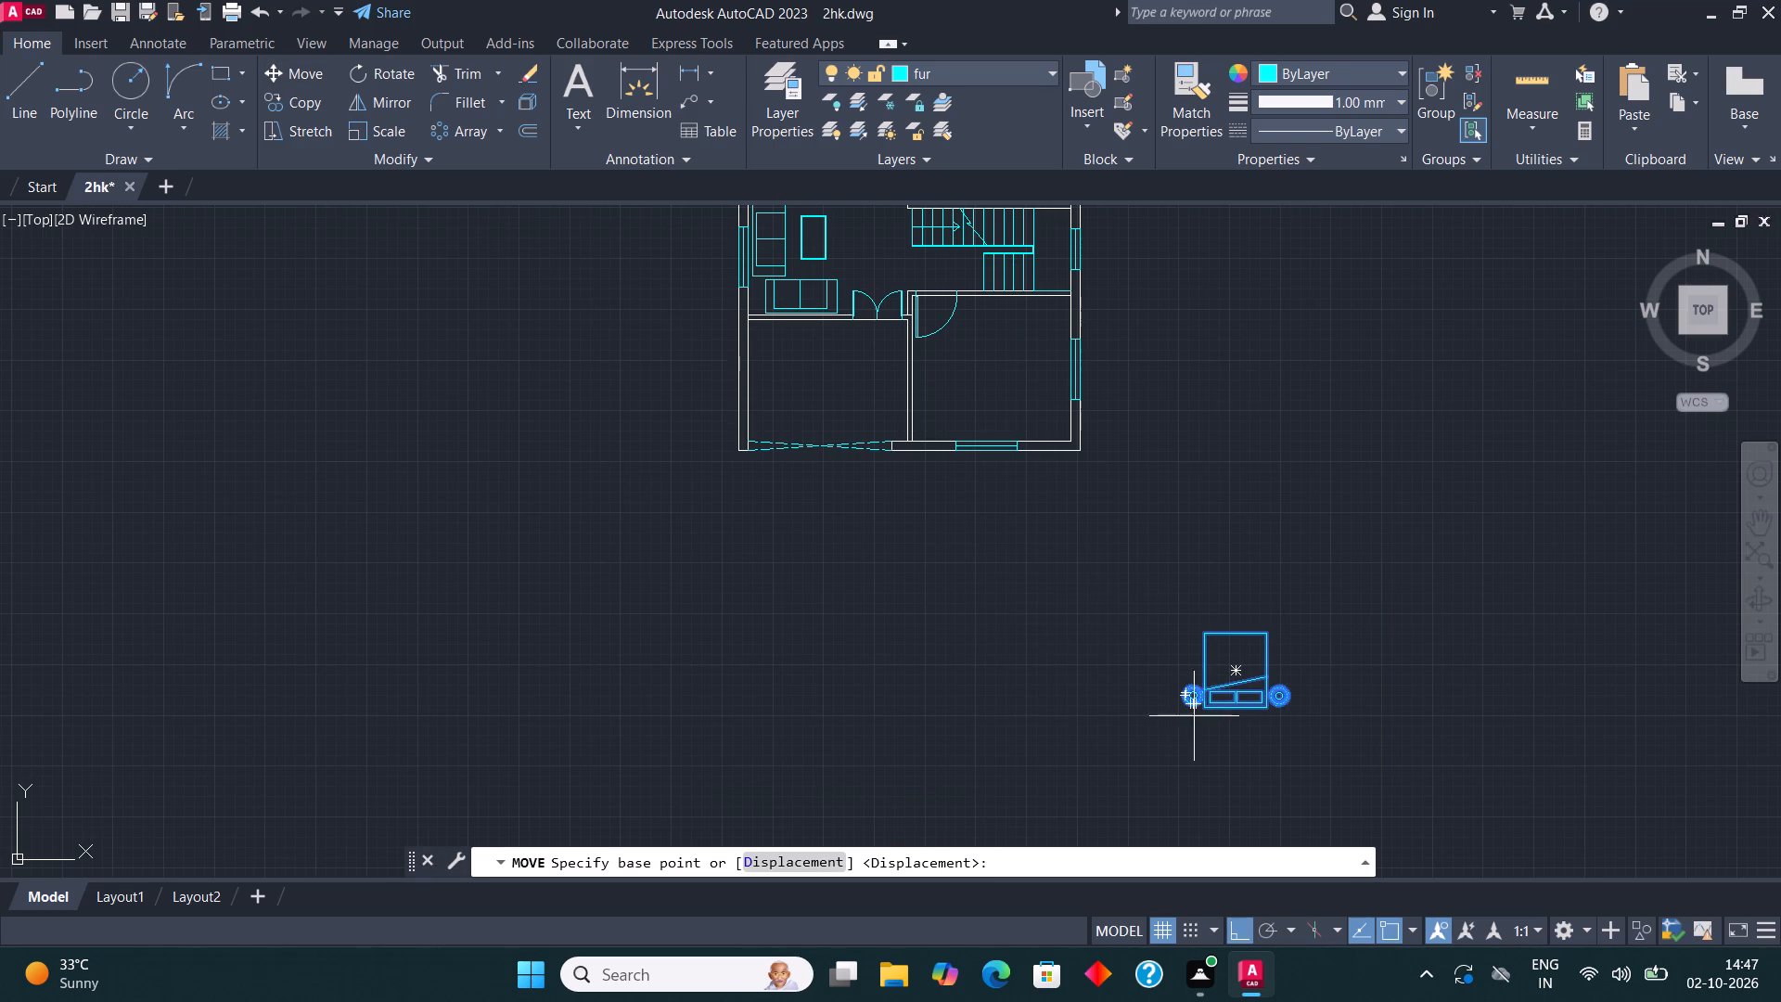
pyautogui.click(1206, 712)
pyautogui.press('F8')
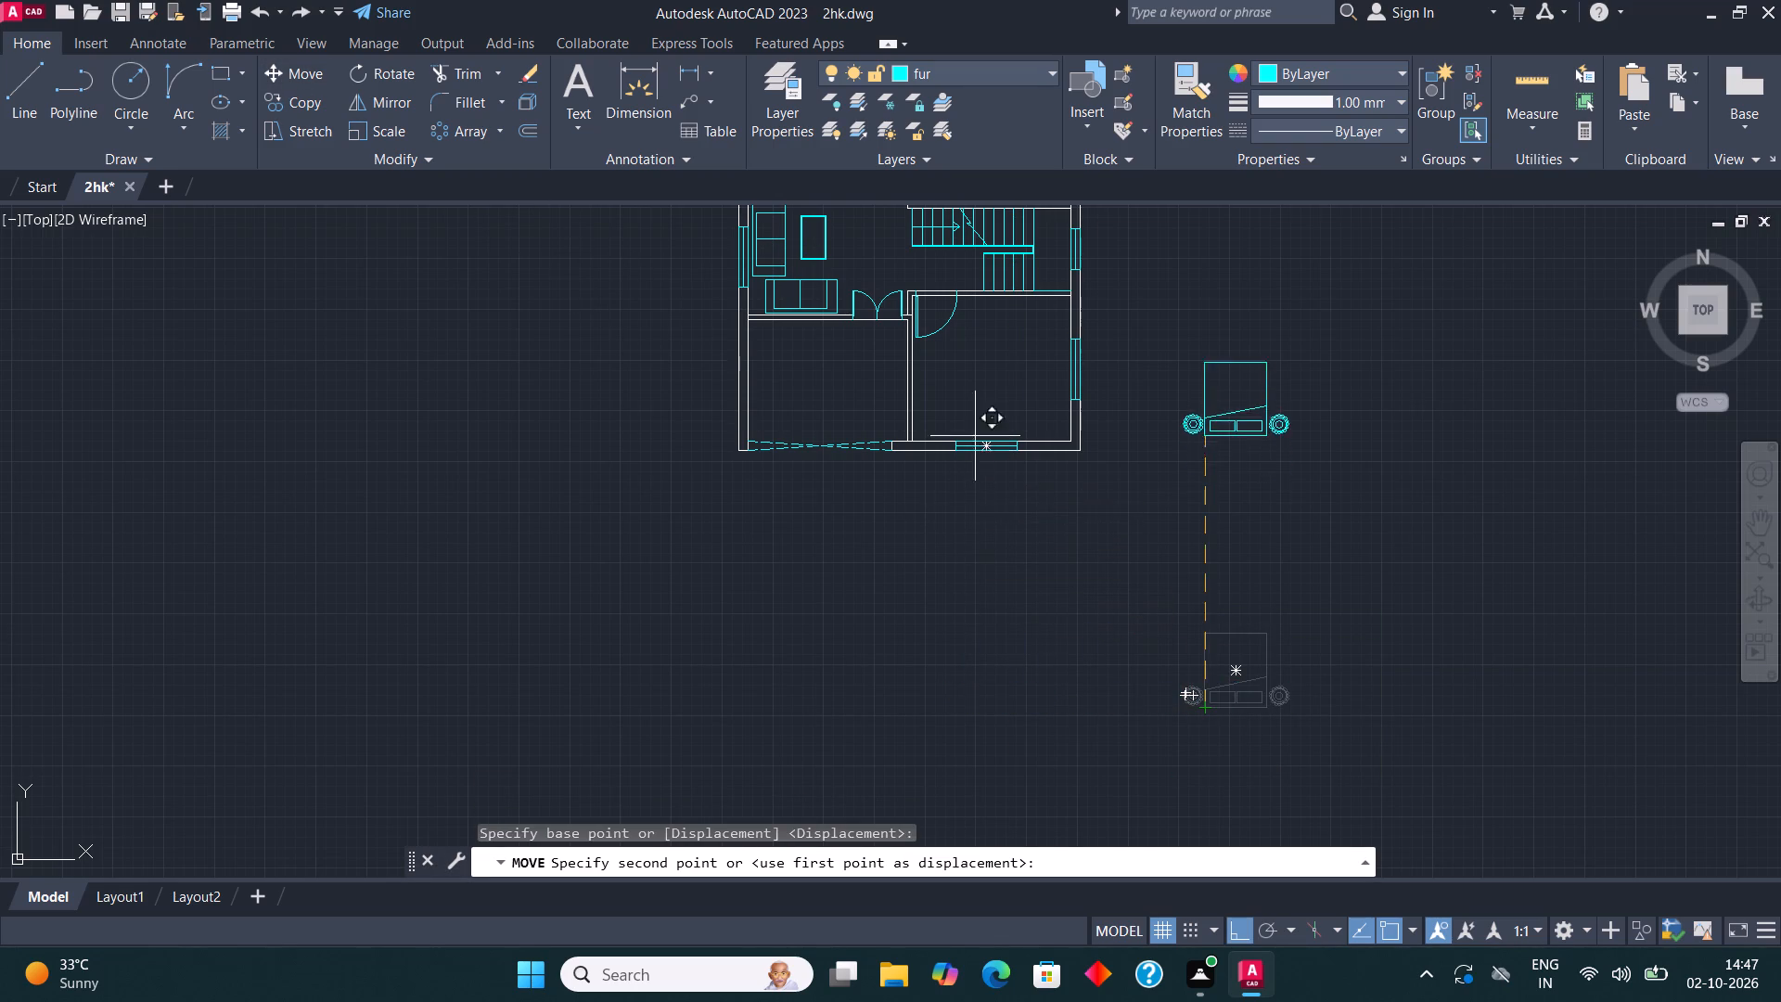
pyautogui.moveTo(980, 553); pyautogui.dragTo(1022, 716, button='middle')
pyautogui.scroll(2, 1012, 594)
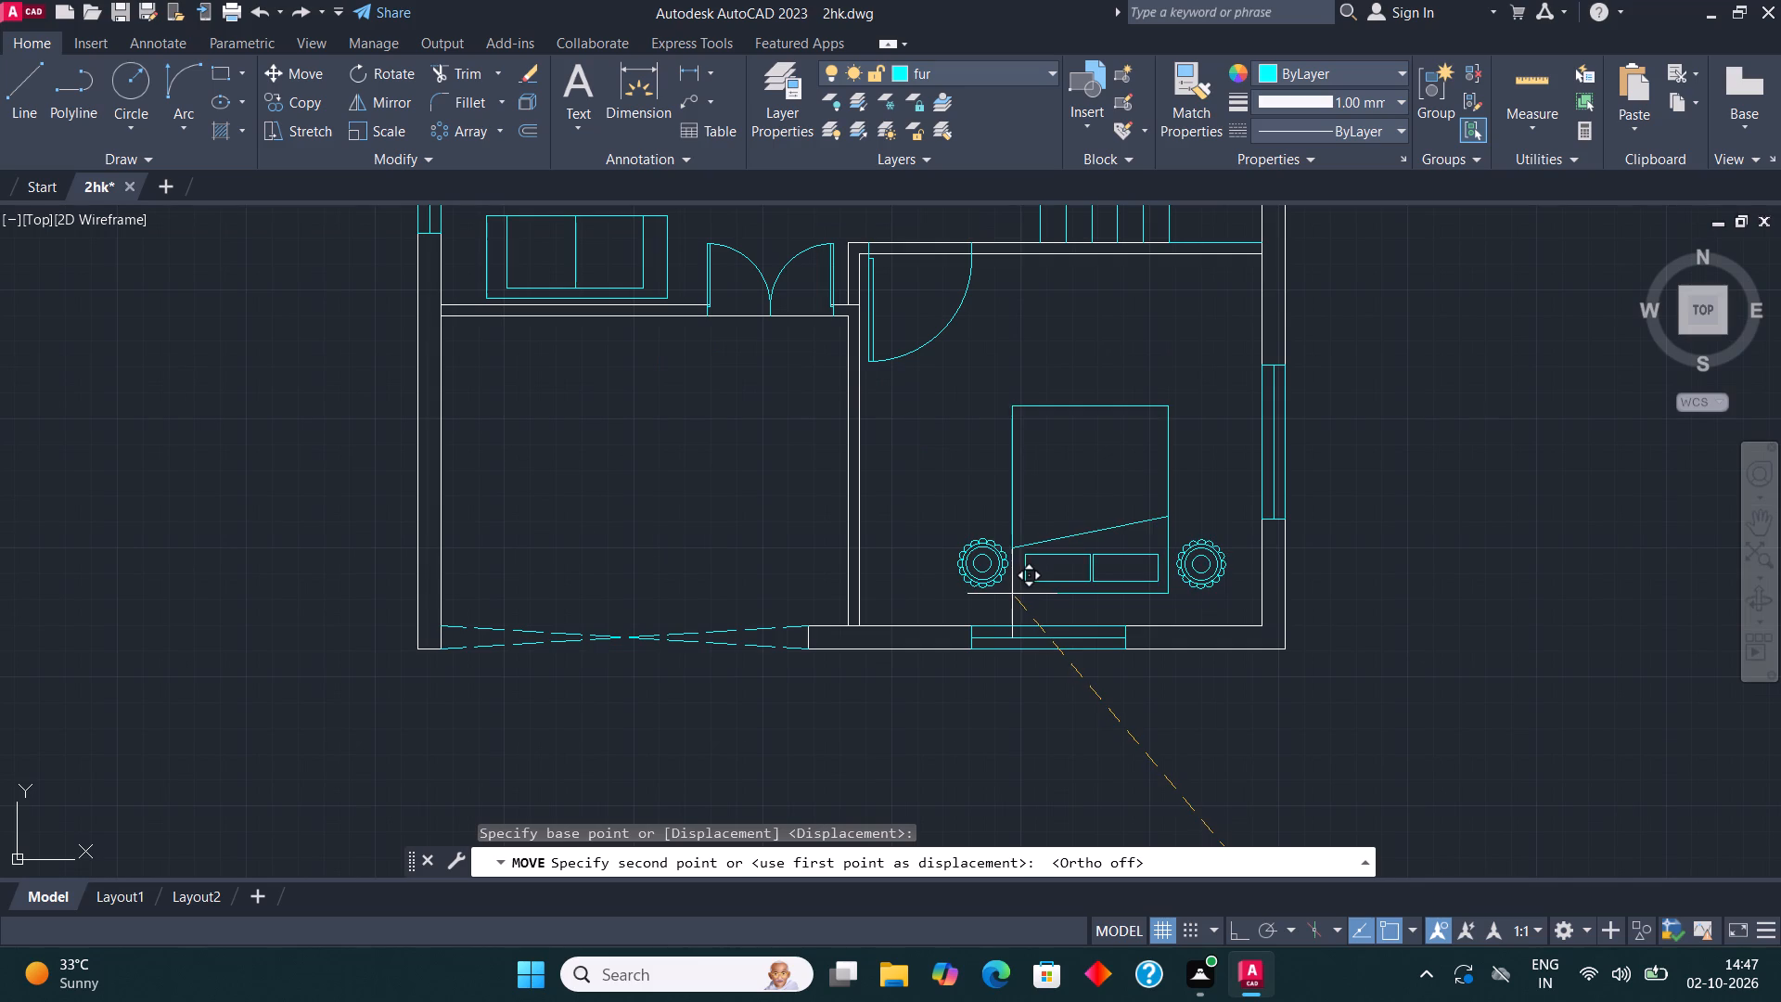
pyautogui.click(979, 612)
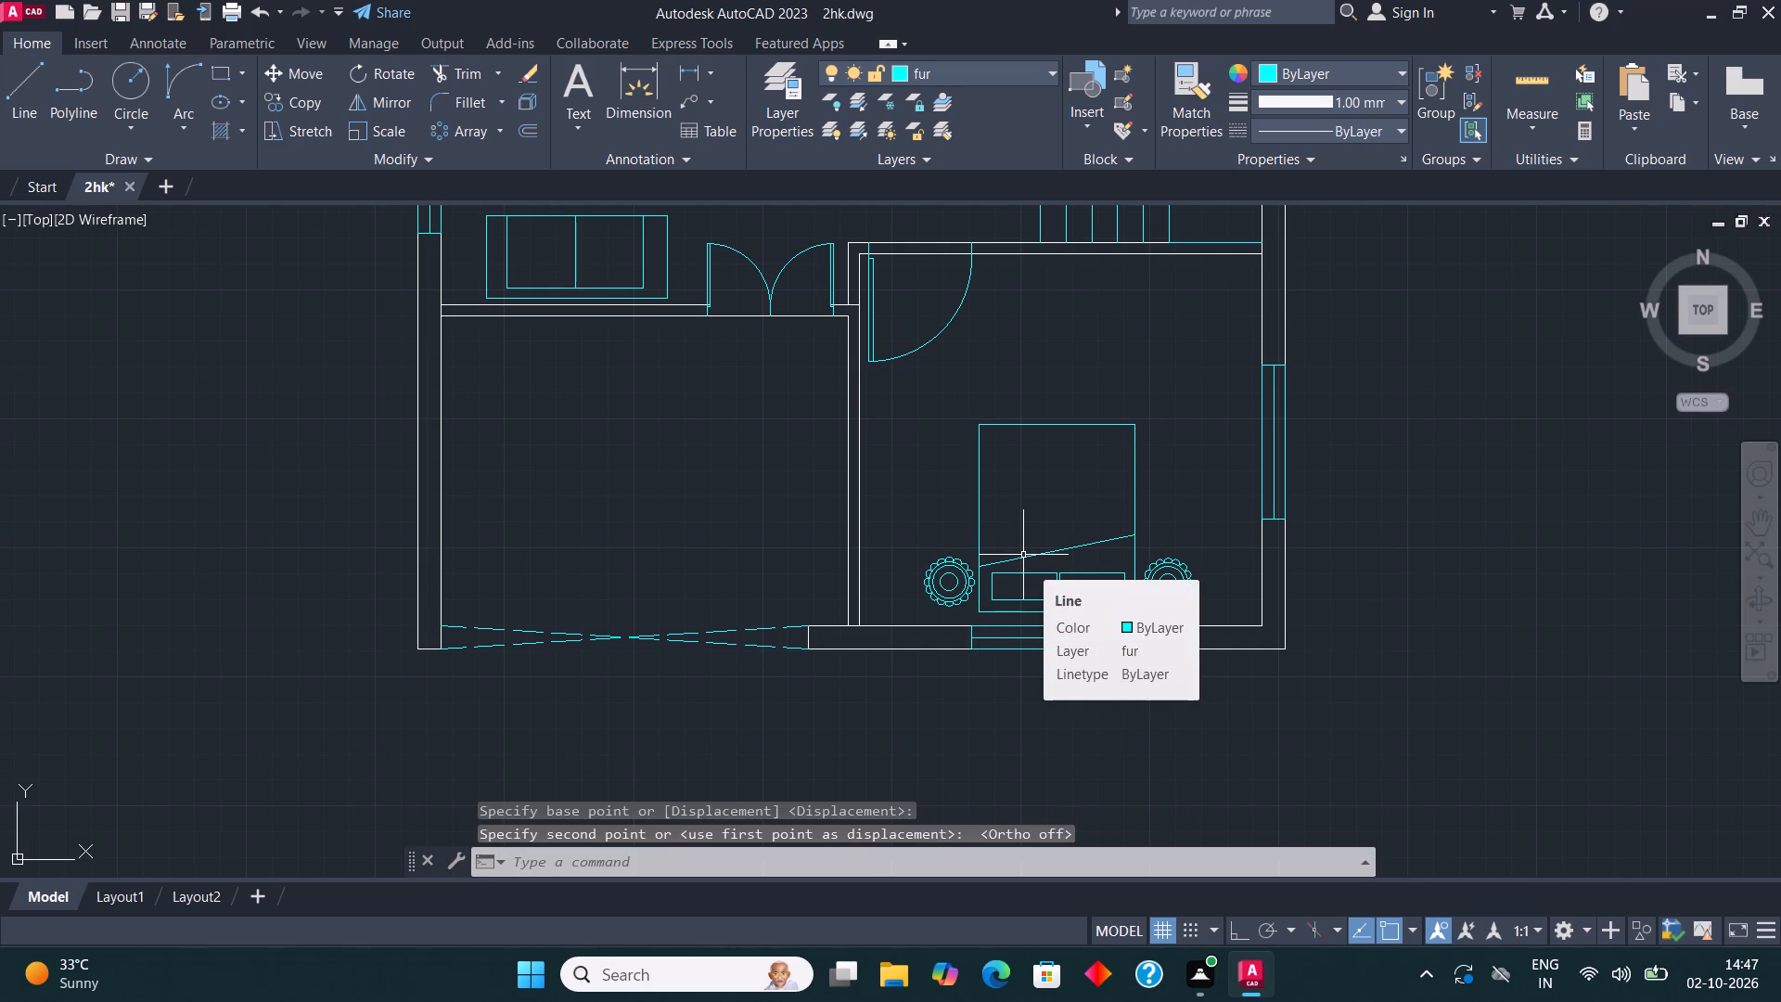
# Copy the north bedroom's corner cabinet into the northeast corner of the south bedroom.
pyautogui.scroll(-2, 1022, 556)
pyautogui.moveTo(1026, 577); pyautogui.dragTo(1080, 617, button='middle')
pyautogui.scroll(-2, 1073, 617)
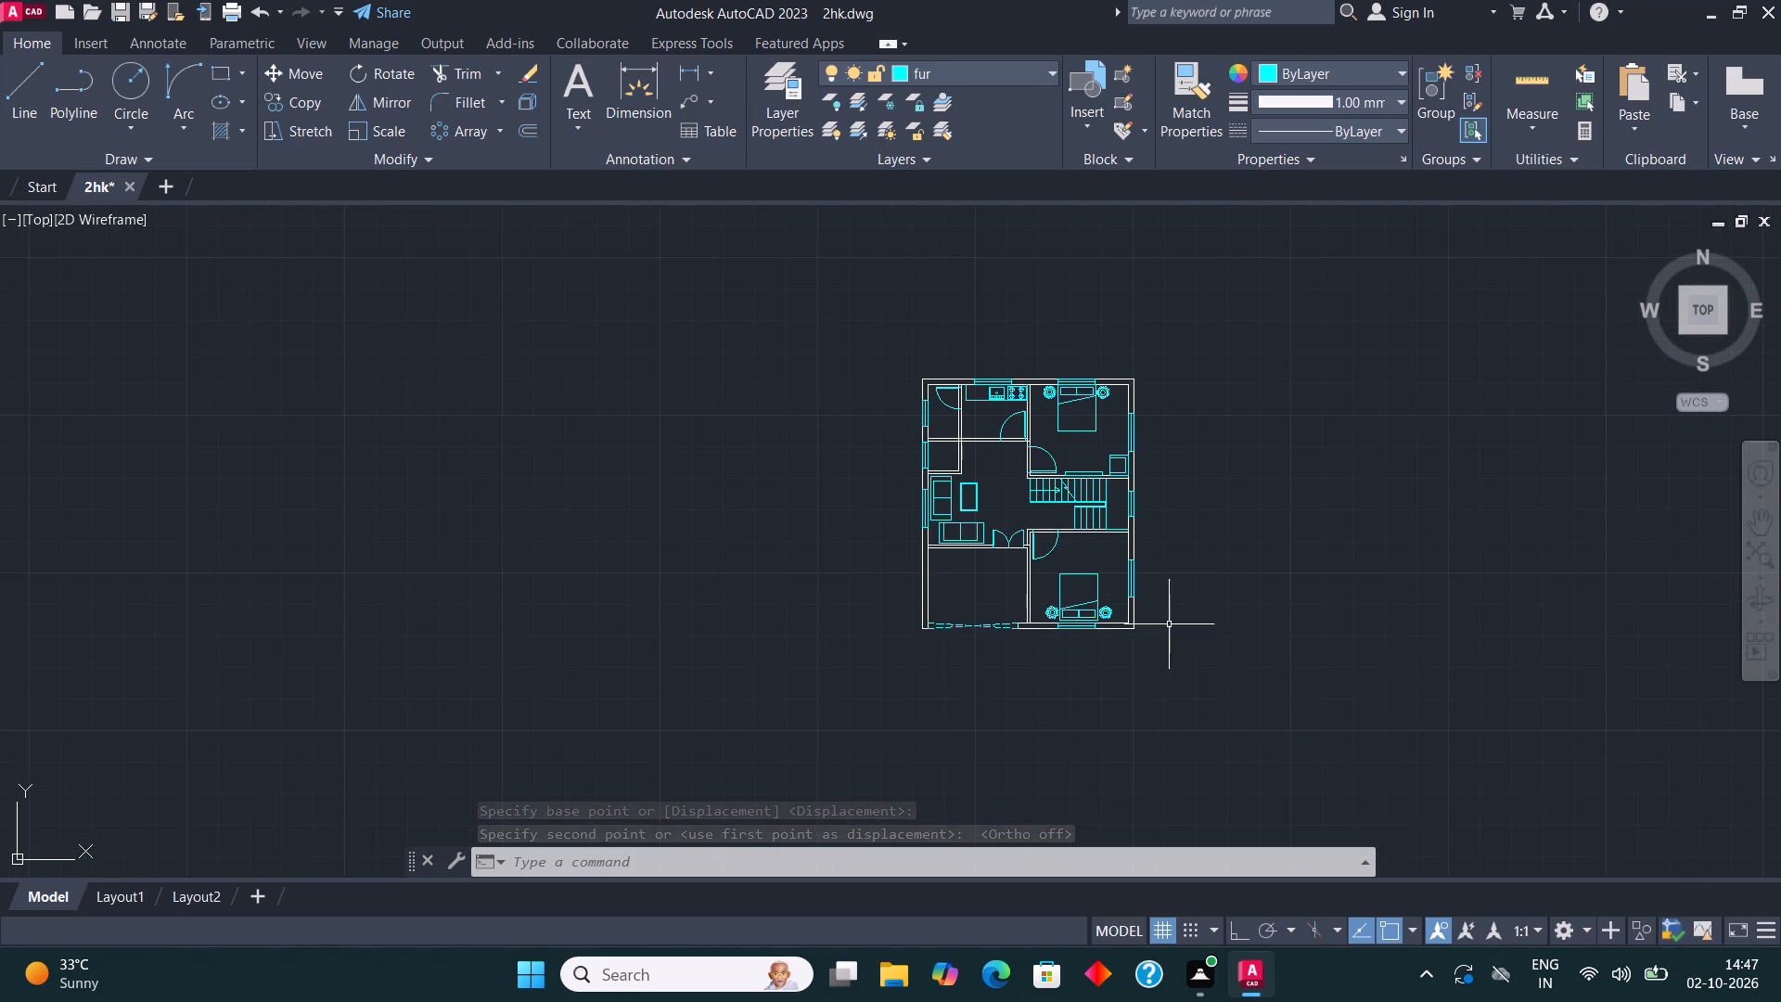
pyautogui.moveTo(1206, 607); pyautogui.dragTo(1168, 589, button='middle')
pyautogui.scroll(3, 1074, 446)
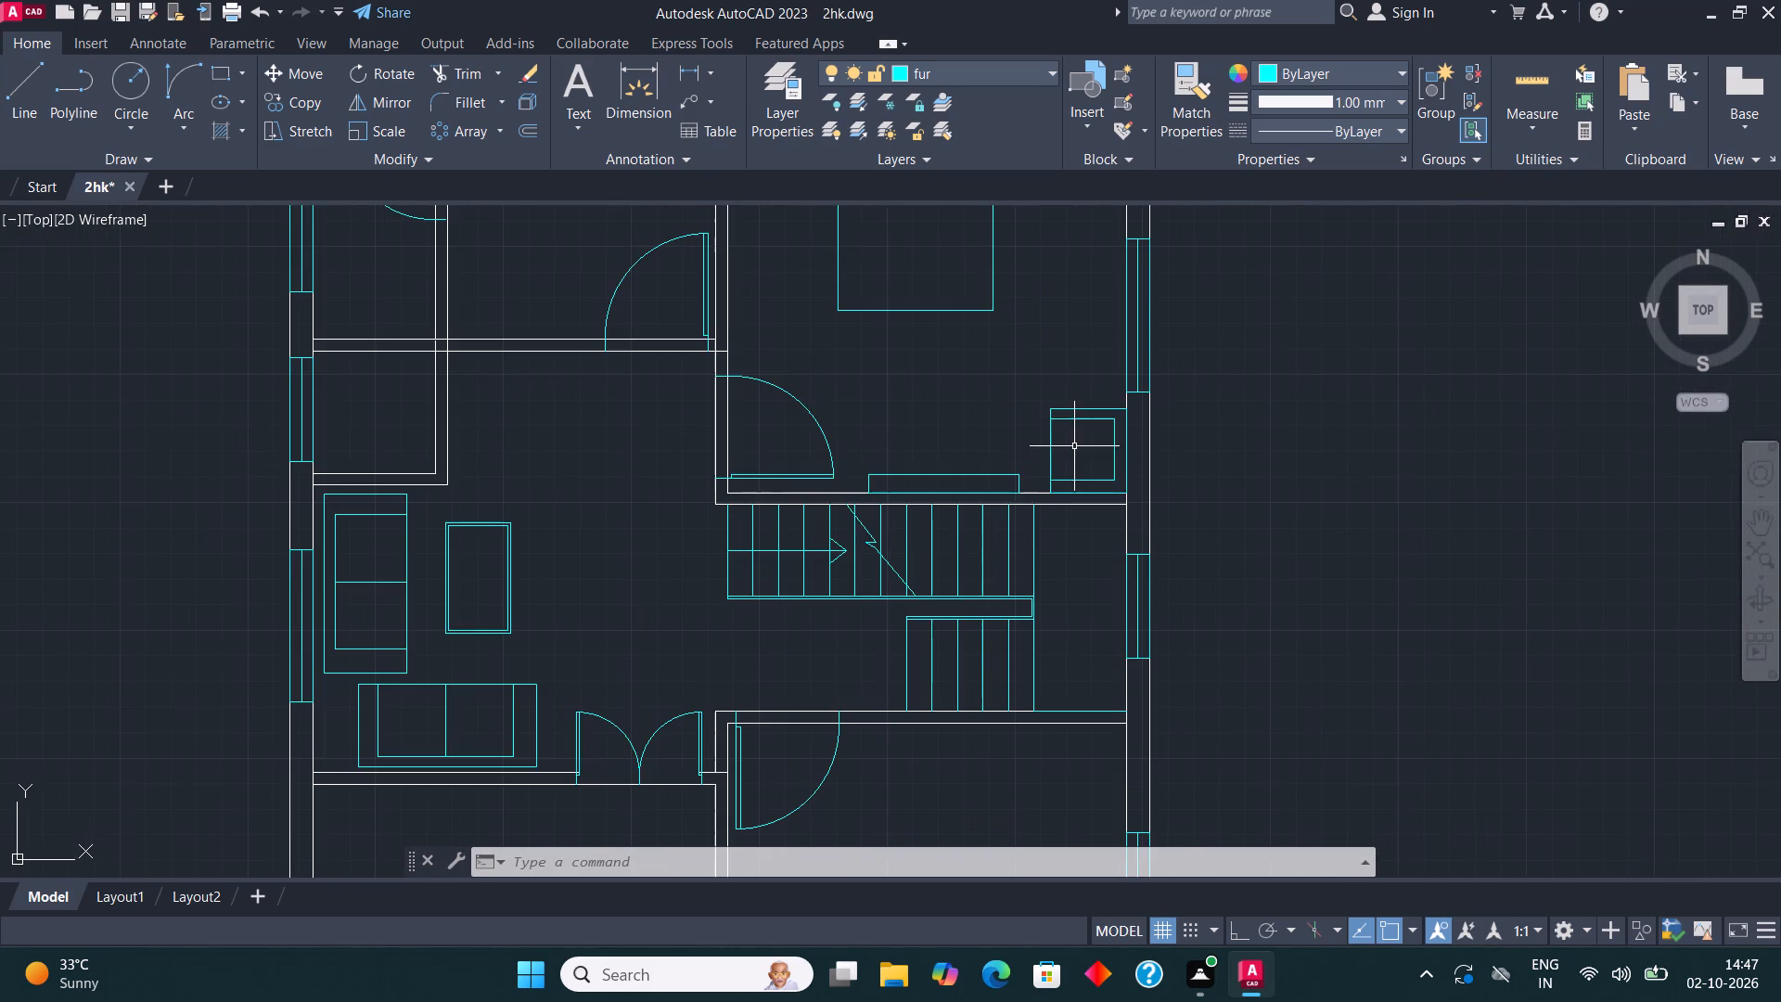
pyautogui.scroll(1, 1082, 455)
pyautogui.click(1096, 506)
pyautogui.click(1030, 375)
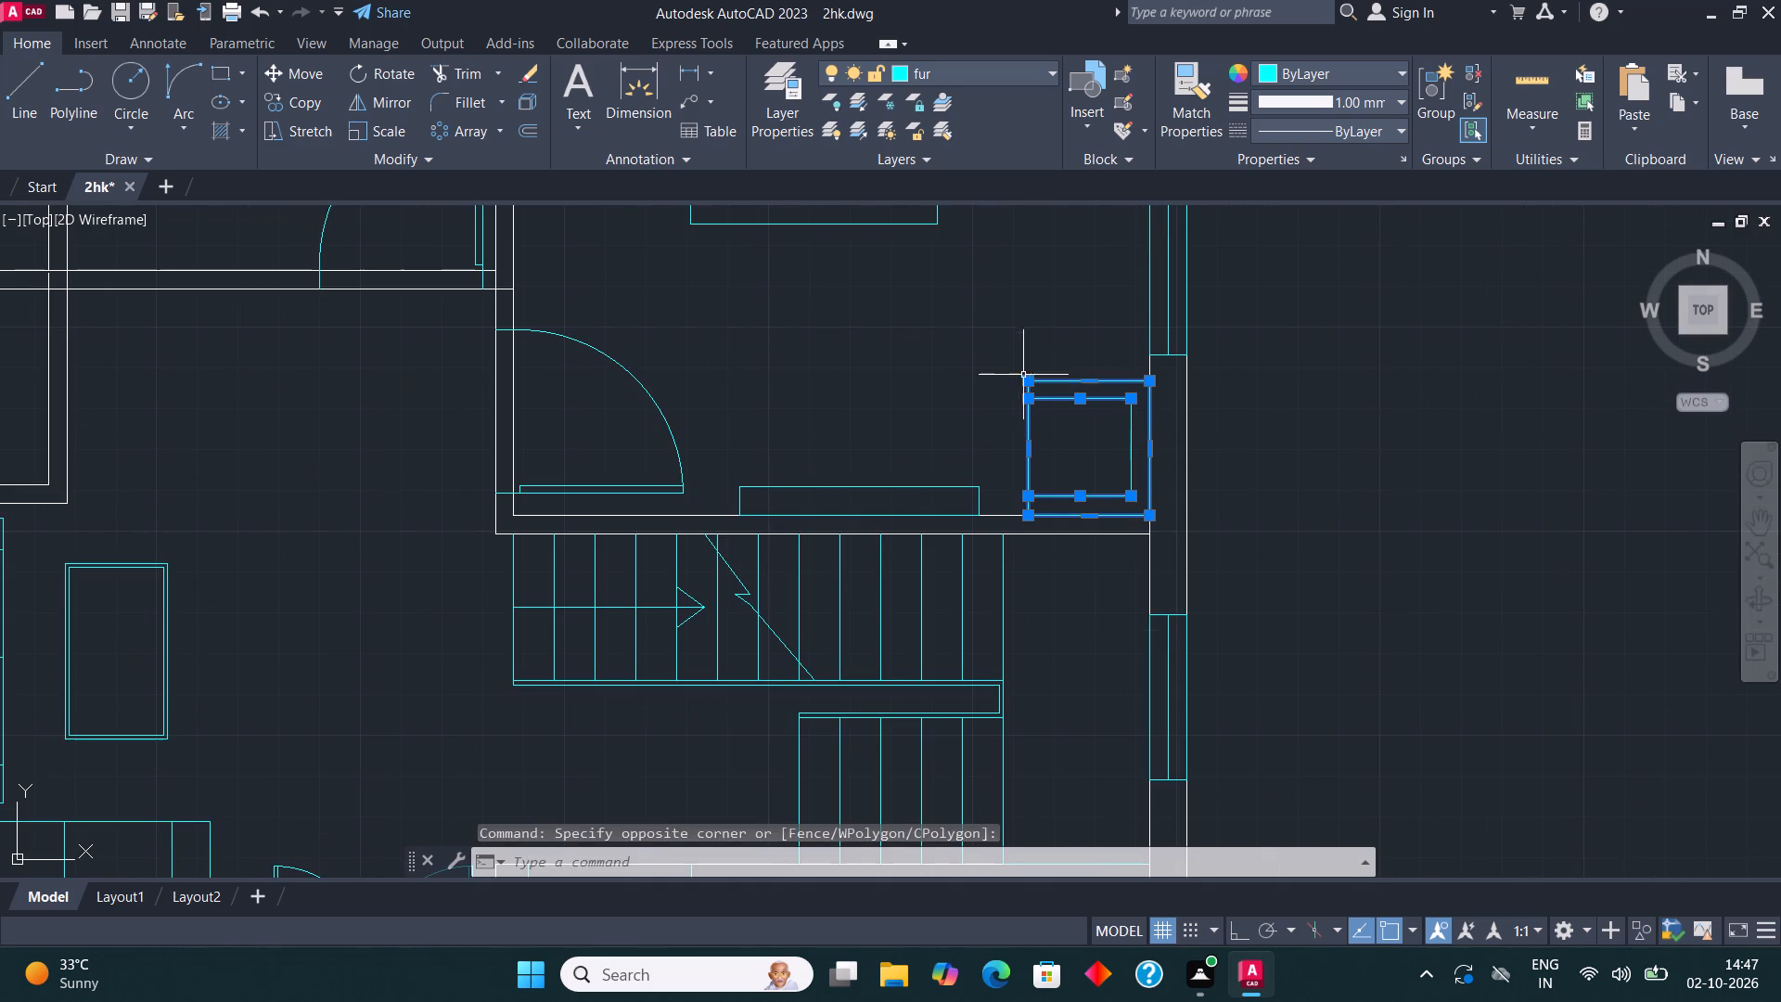
pyautogui.click(303, 96)
pyautogui.click(1088, 446)
pyautogui.scroll(-4, 1085, 419)
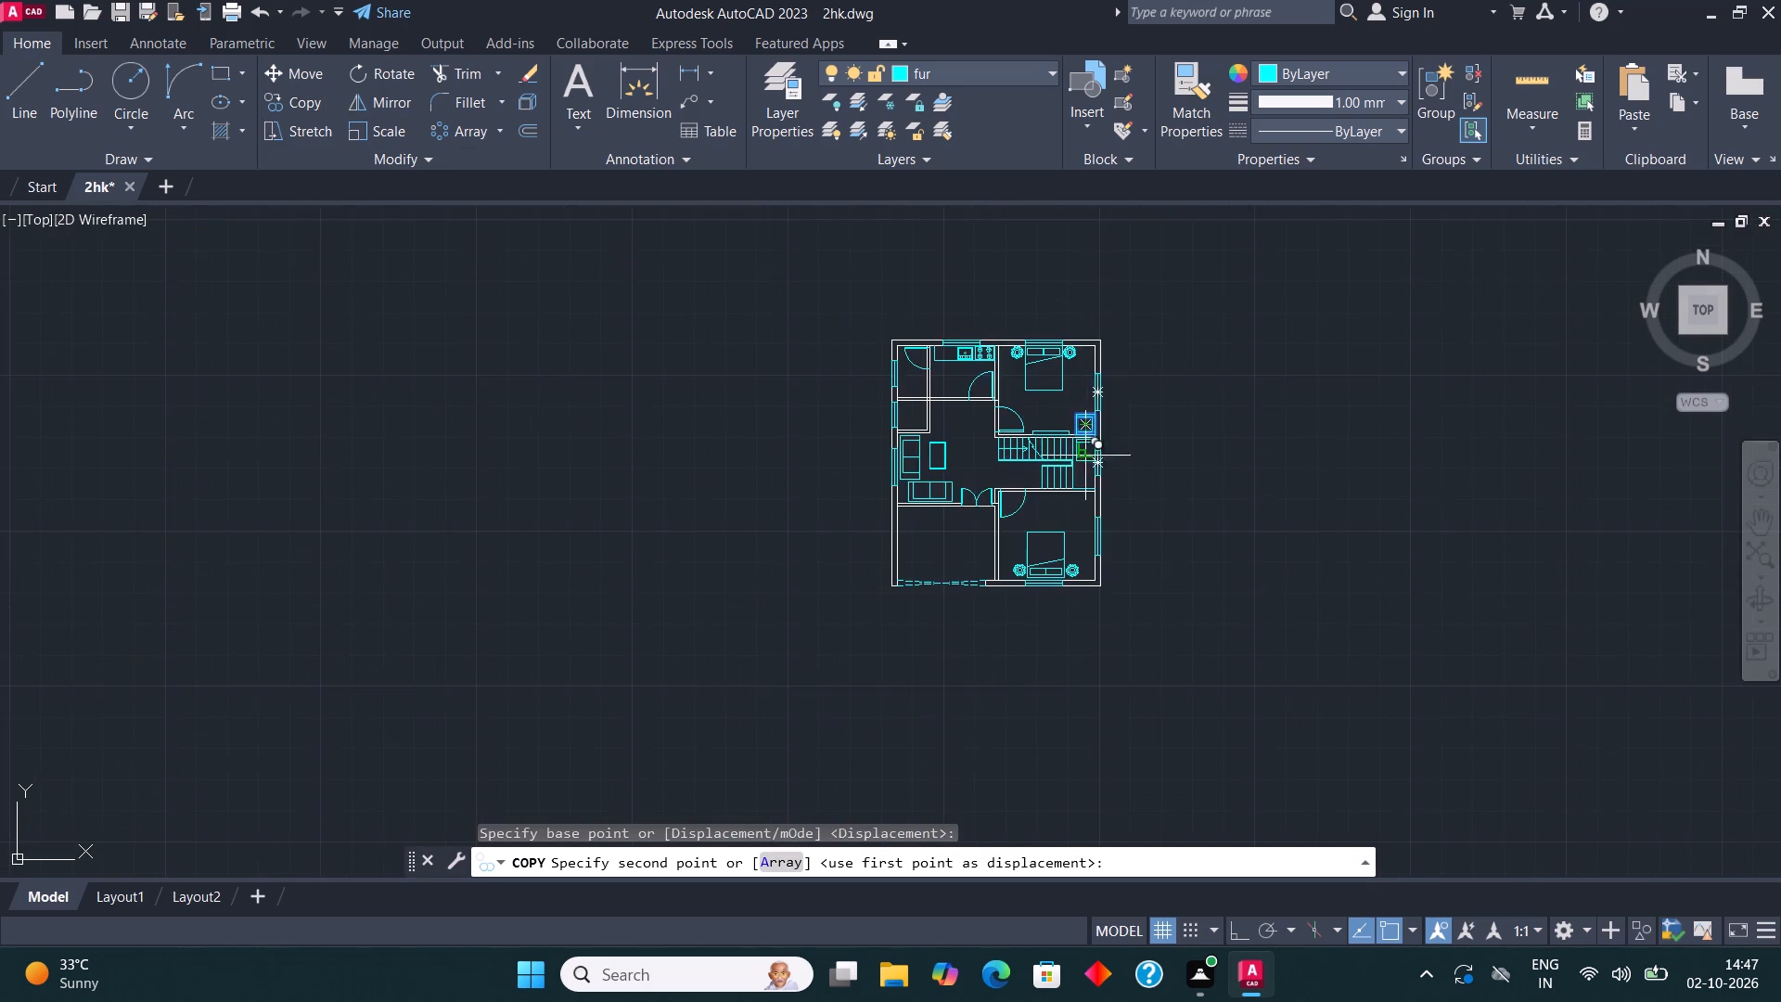
pyautogui.scroll(4, 1091, 503)
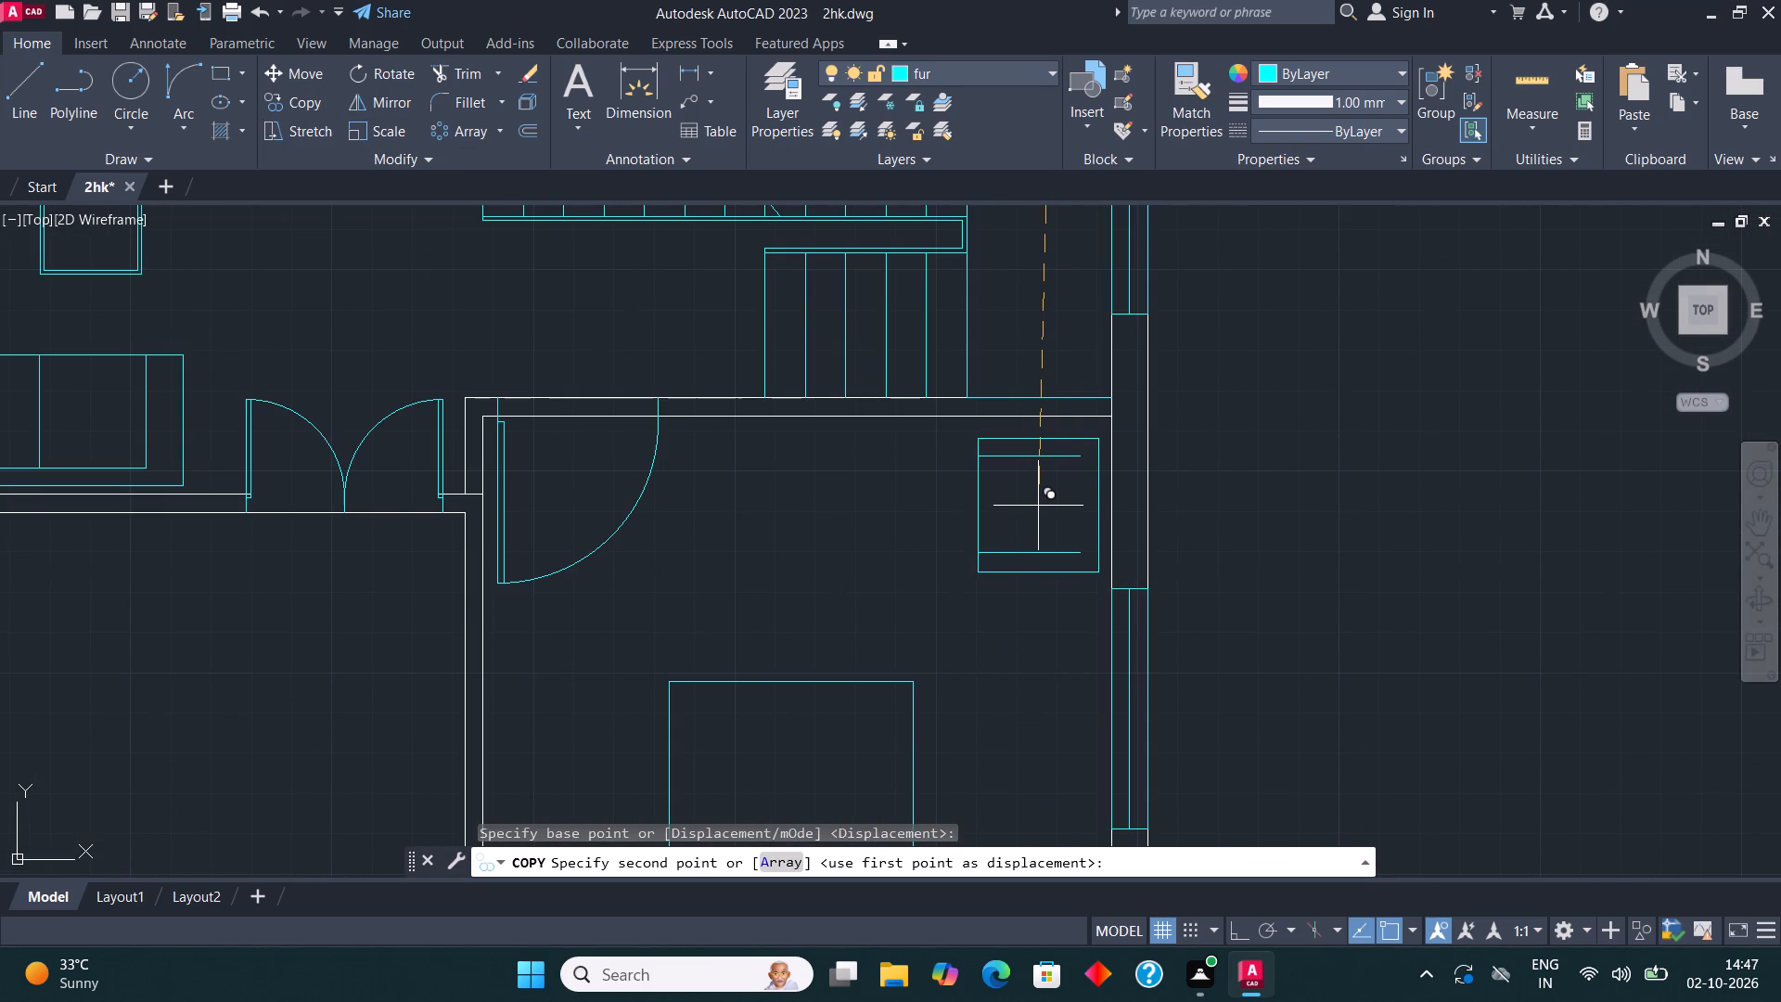
pyautogui.click(1038, 500)
pyautogui.press('Escape')
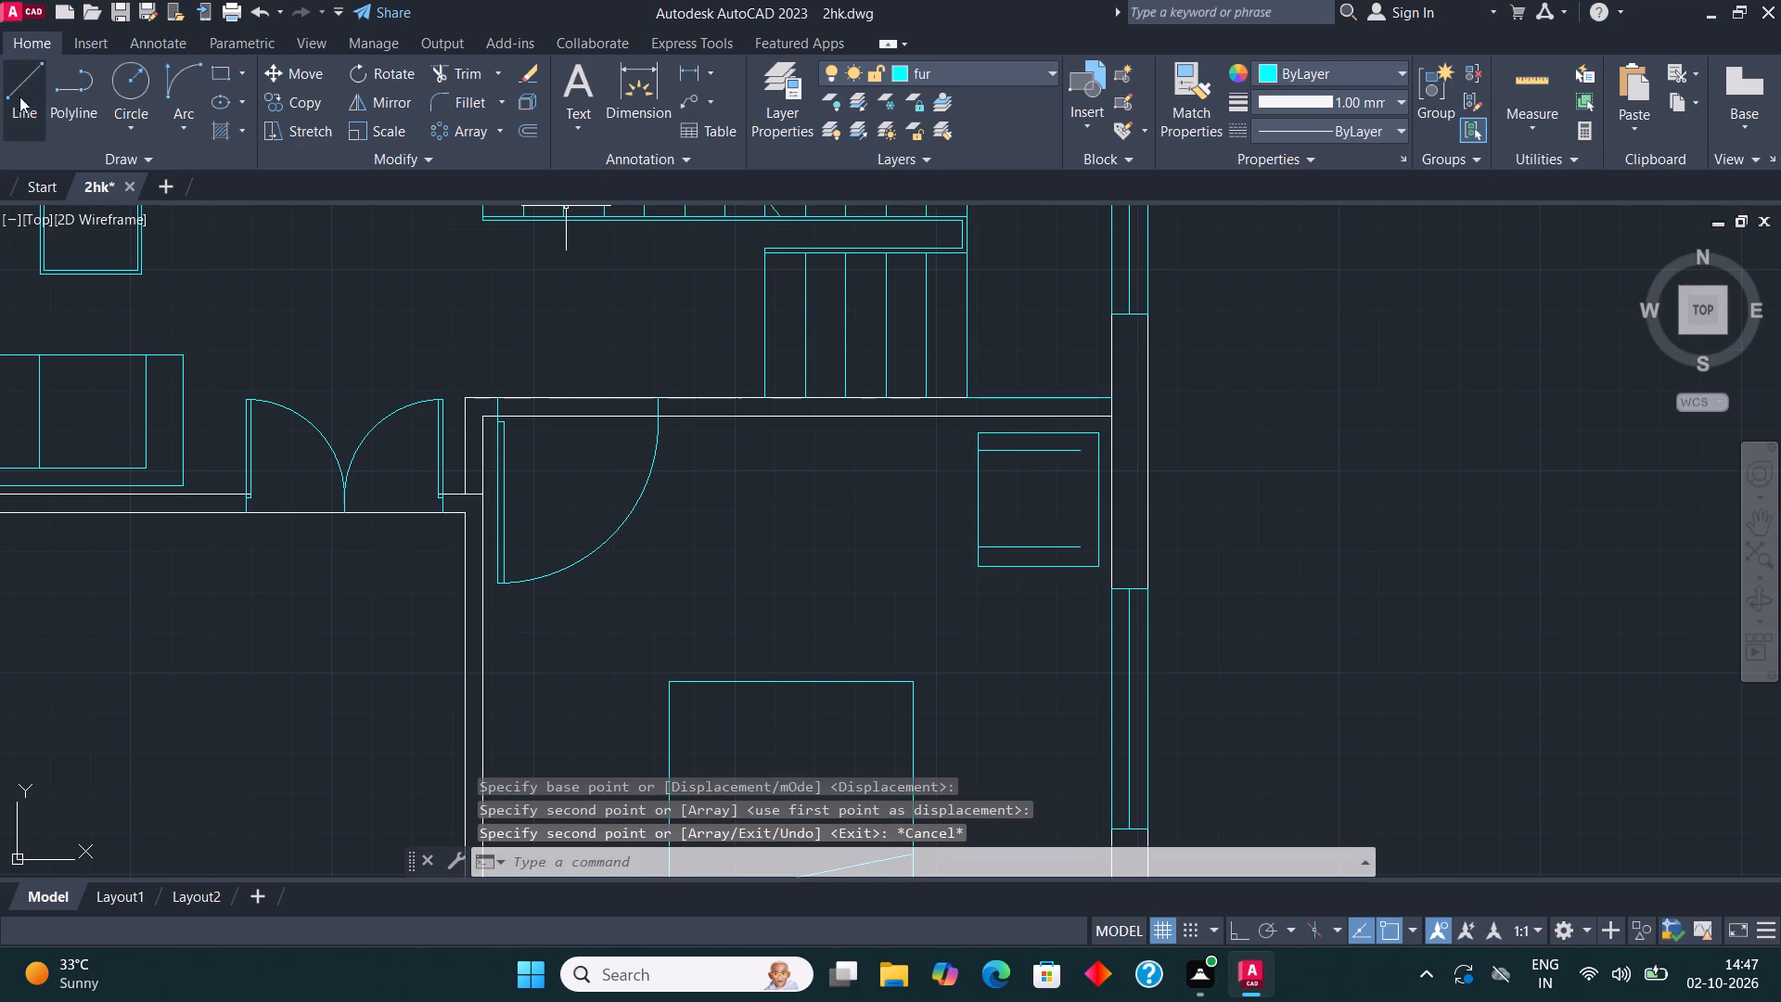
# Draw a line closing the open east side of the copied cabinet's inner rectangle.
pyautogui.click(36, 79)
pyautogui.click(1087, 454)
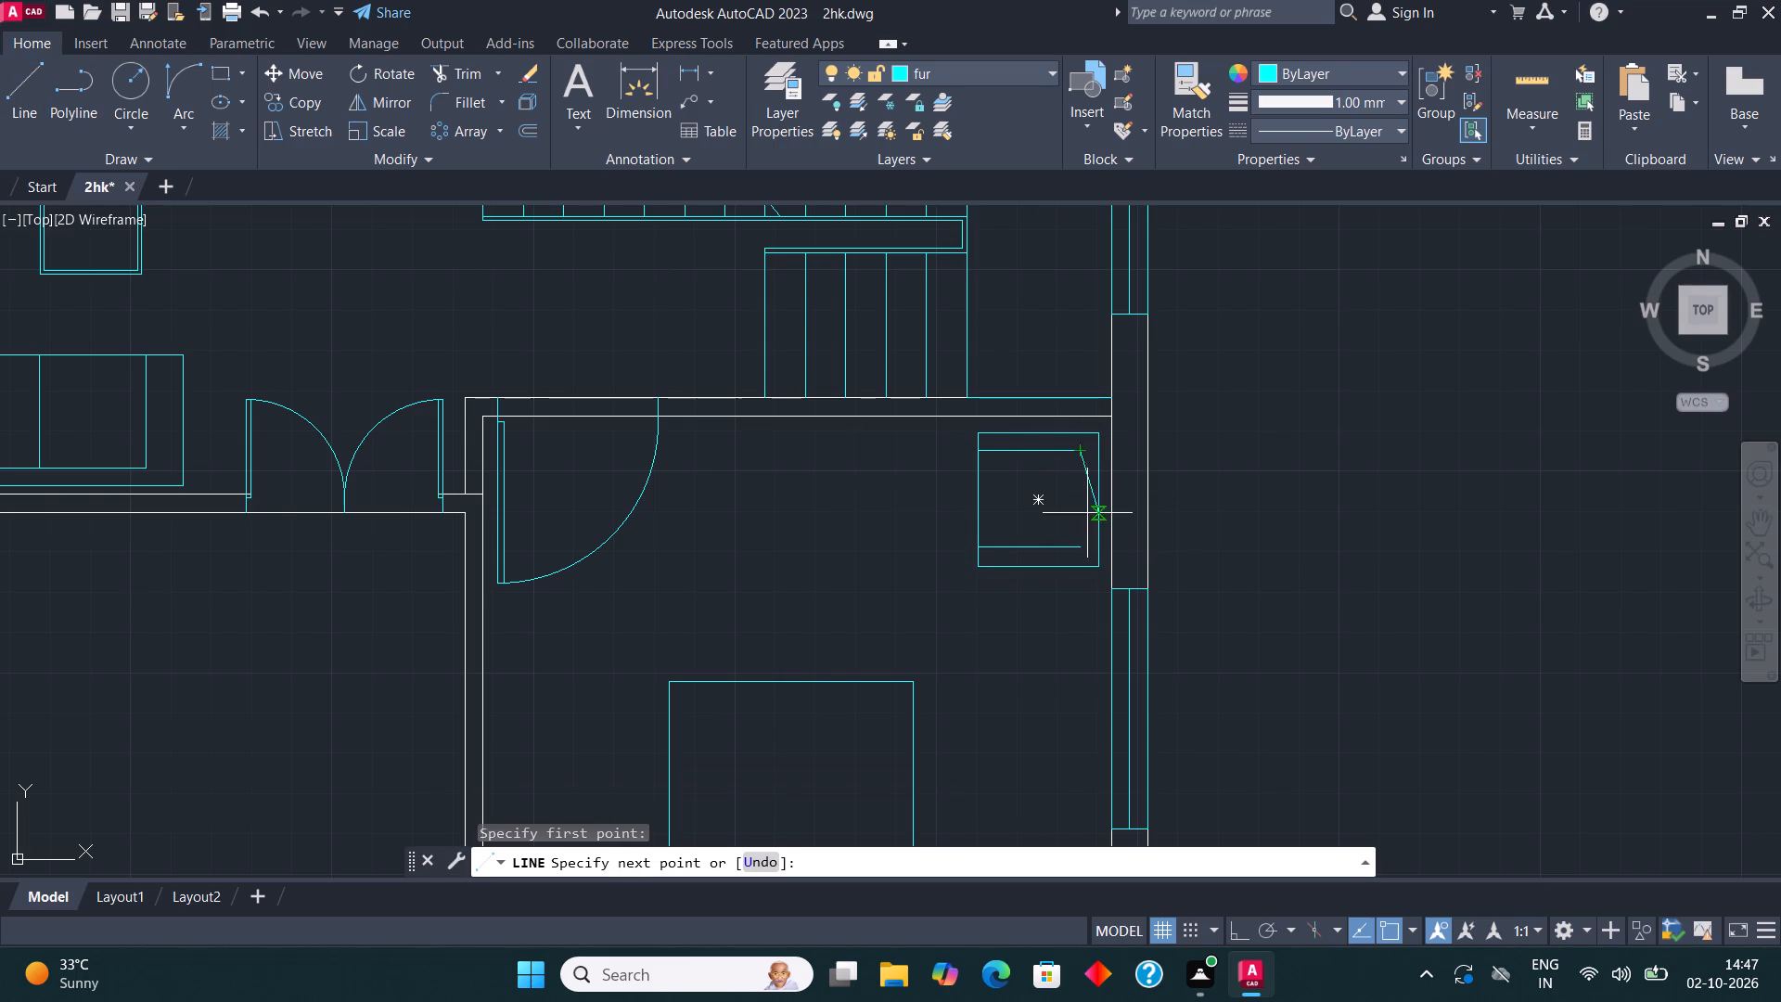
pyautogui.click(1075, 549)
pyautogui.press('Escape')
# Draw a threshold line across the double door opening along the wall's south face.
pyautogui.moveTo(1094, 583); pyautogui.dragTo(1072, 744, button='middle')
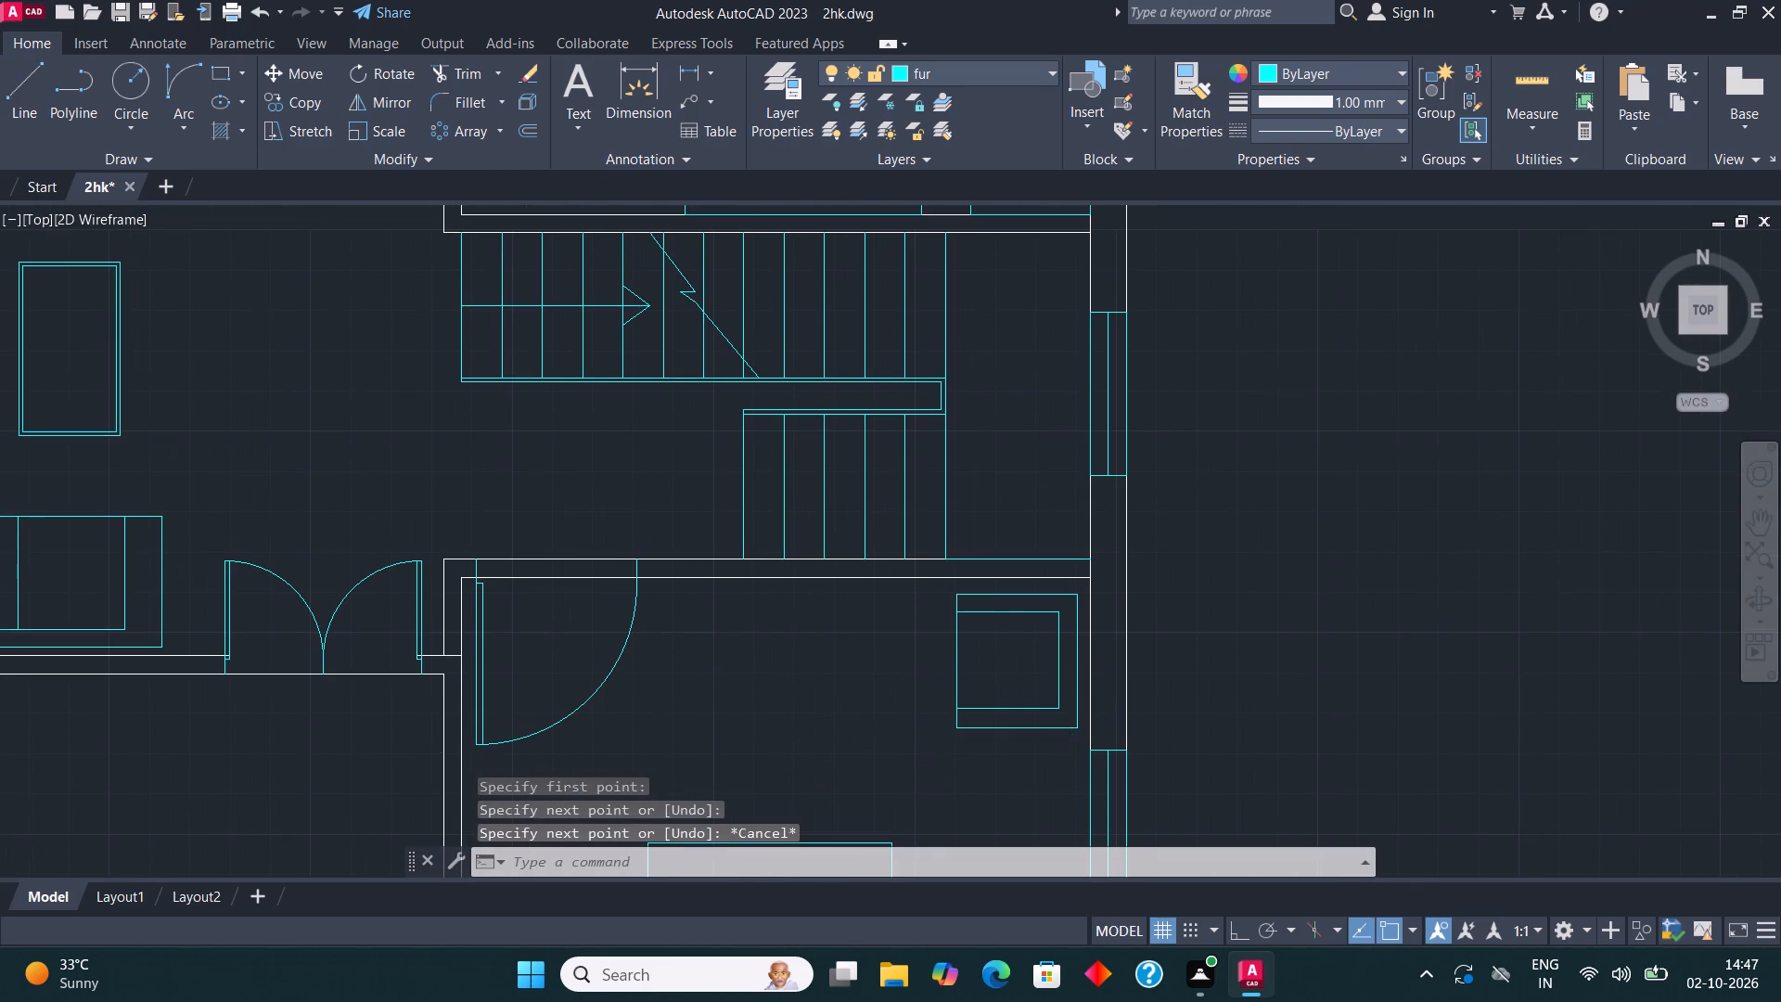
pyautogui.scroll(-2, 1230, 536)
pyautogui.moveTo(1221, 511); pyautogui.dragTo(1318, 467, button='middle')
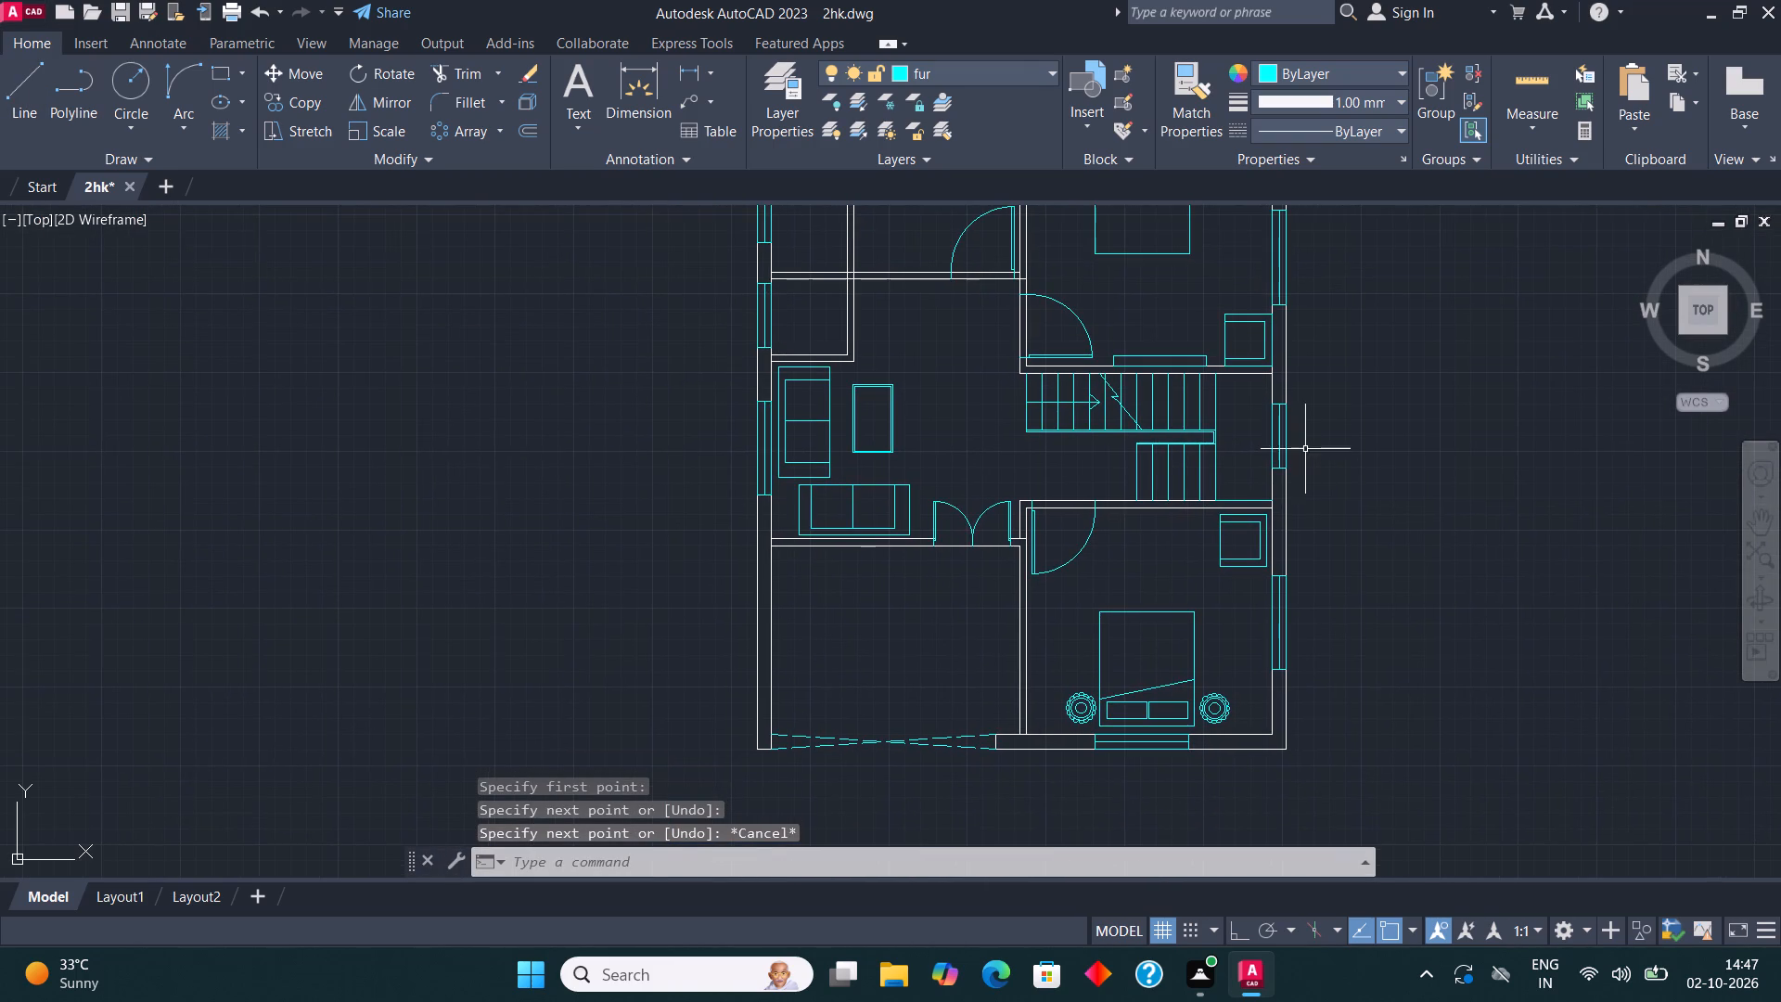
pyautogui.scroll(2, 933, 520)
pyautogui.scroll(2, 977, 594)
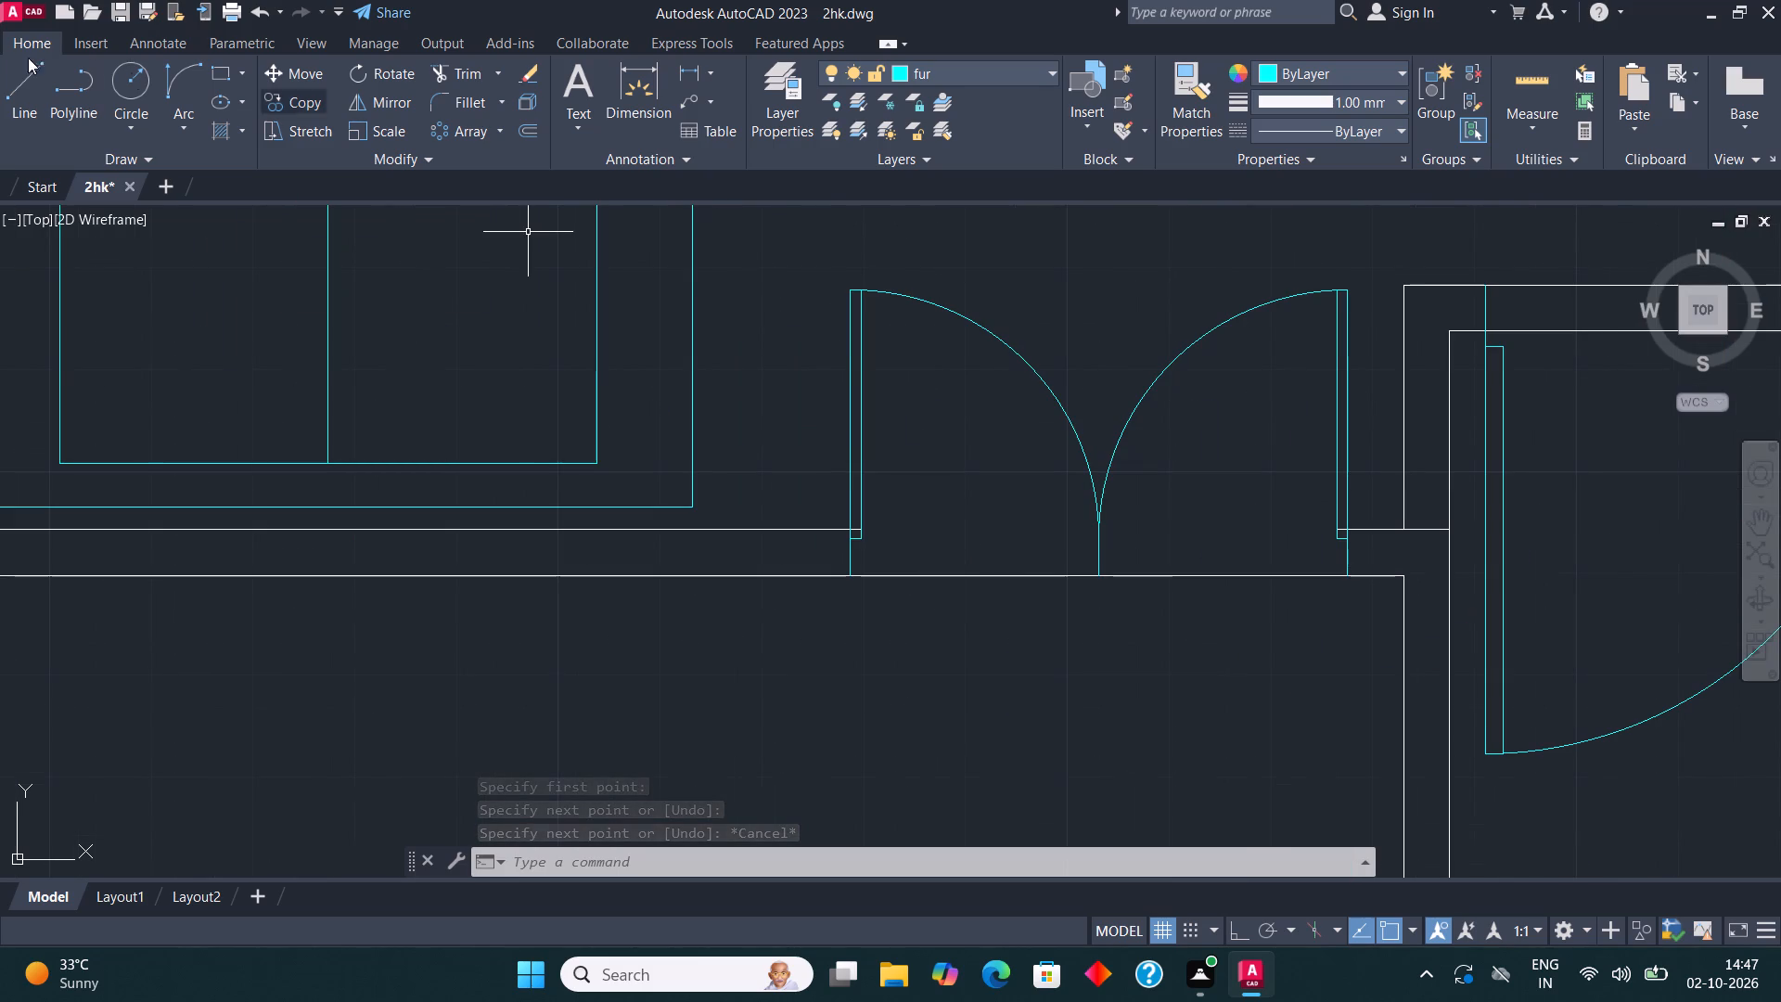
pyautogui.click(19, 81)
pyautogui.click(843, 571)
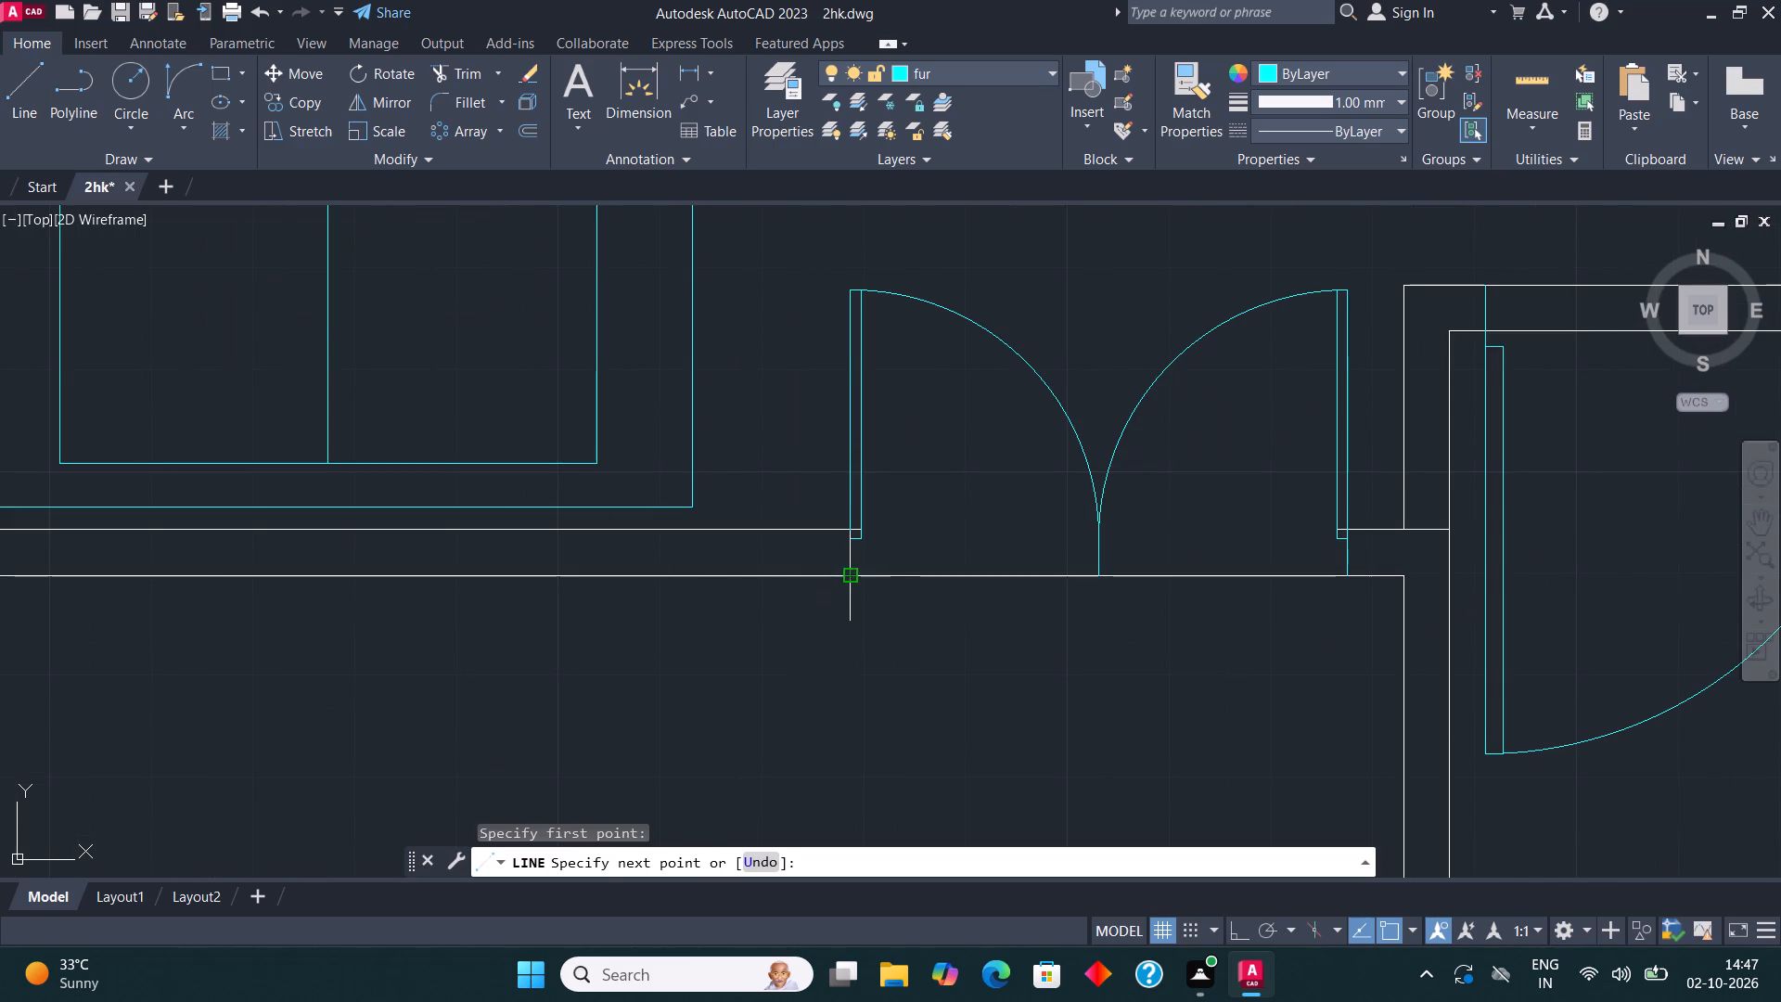
pyautogui.click(1347, 578)
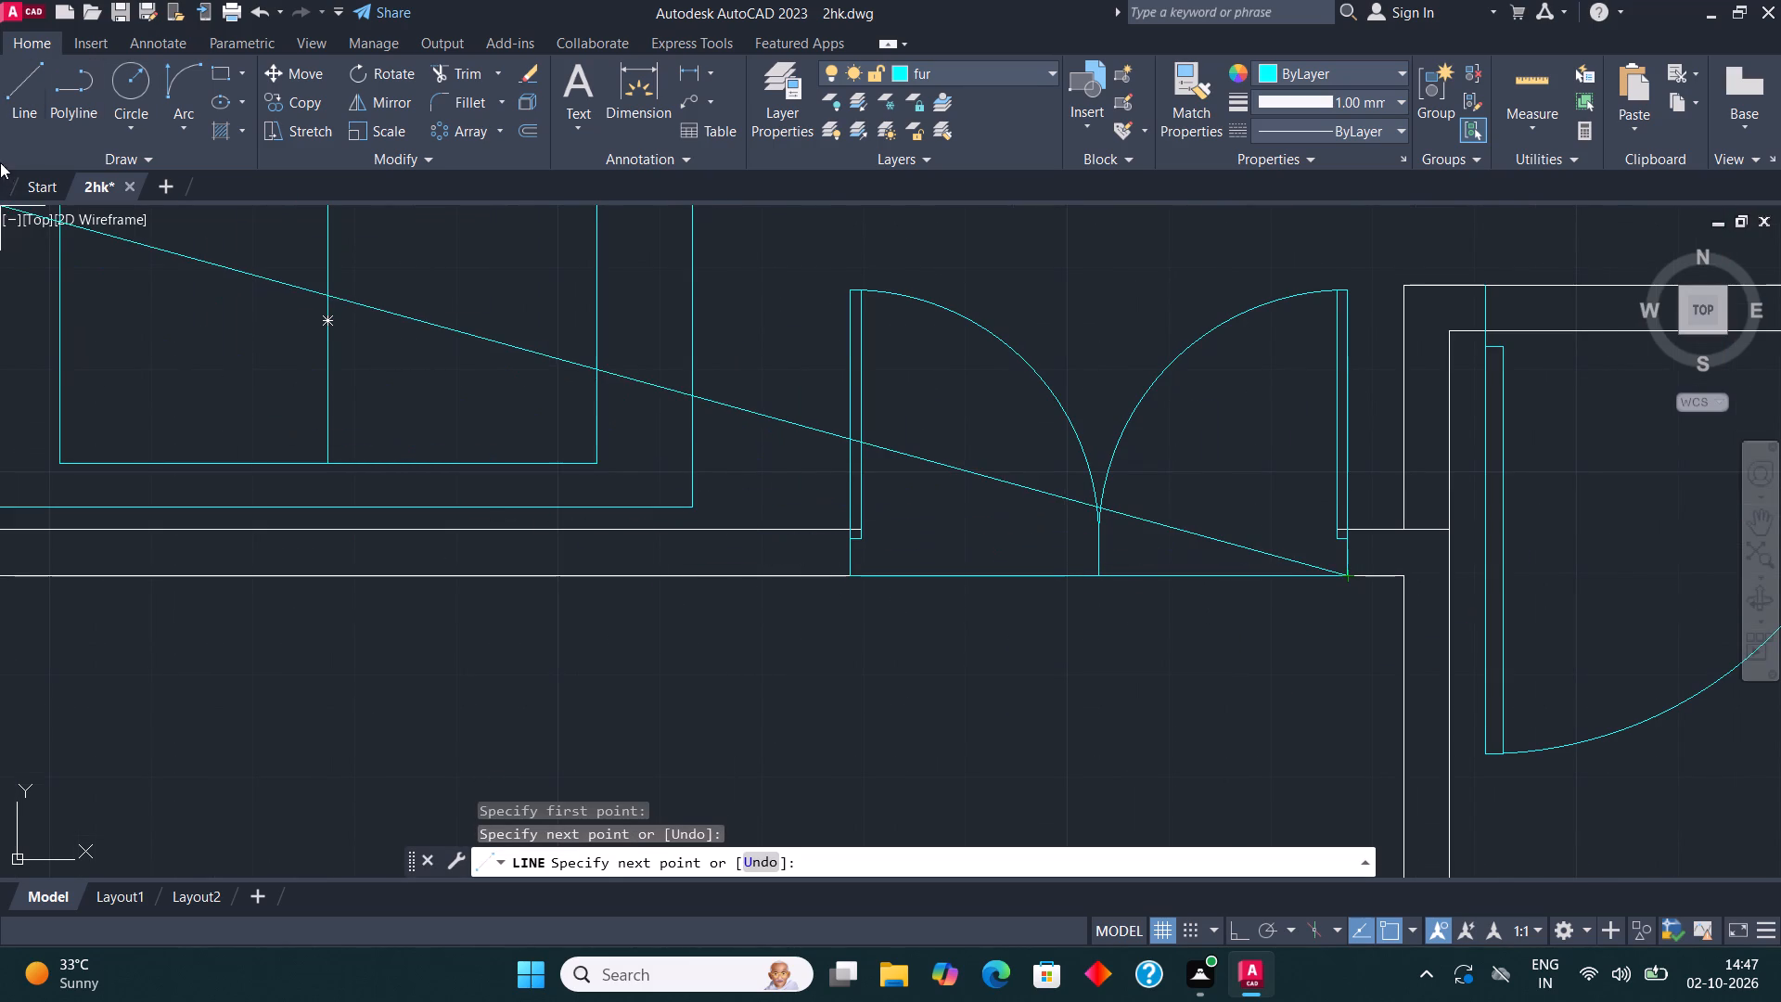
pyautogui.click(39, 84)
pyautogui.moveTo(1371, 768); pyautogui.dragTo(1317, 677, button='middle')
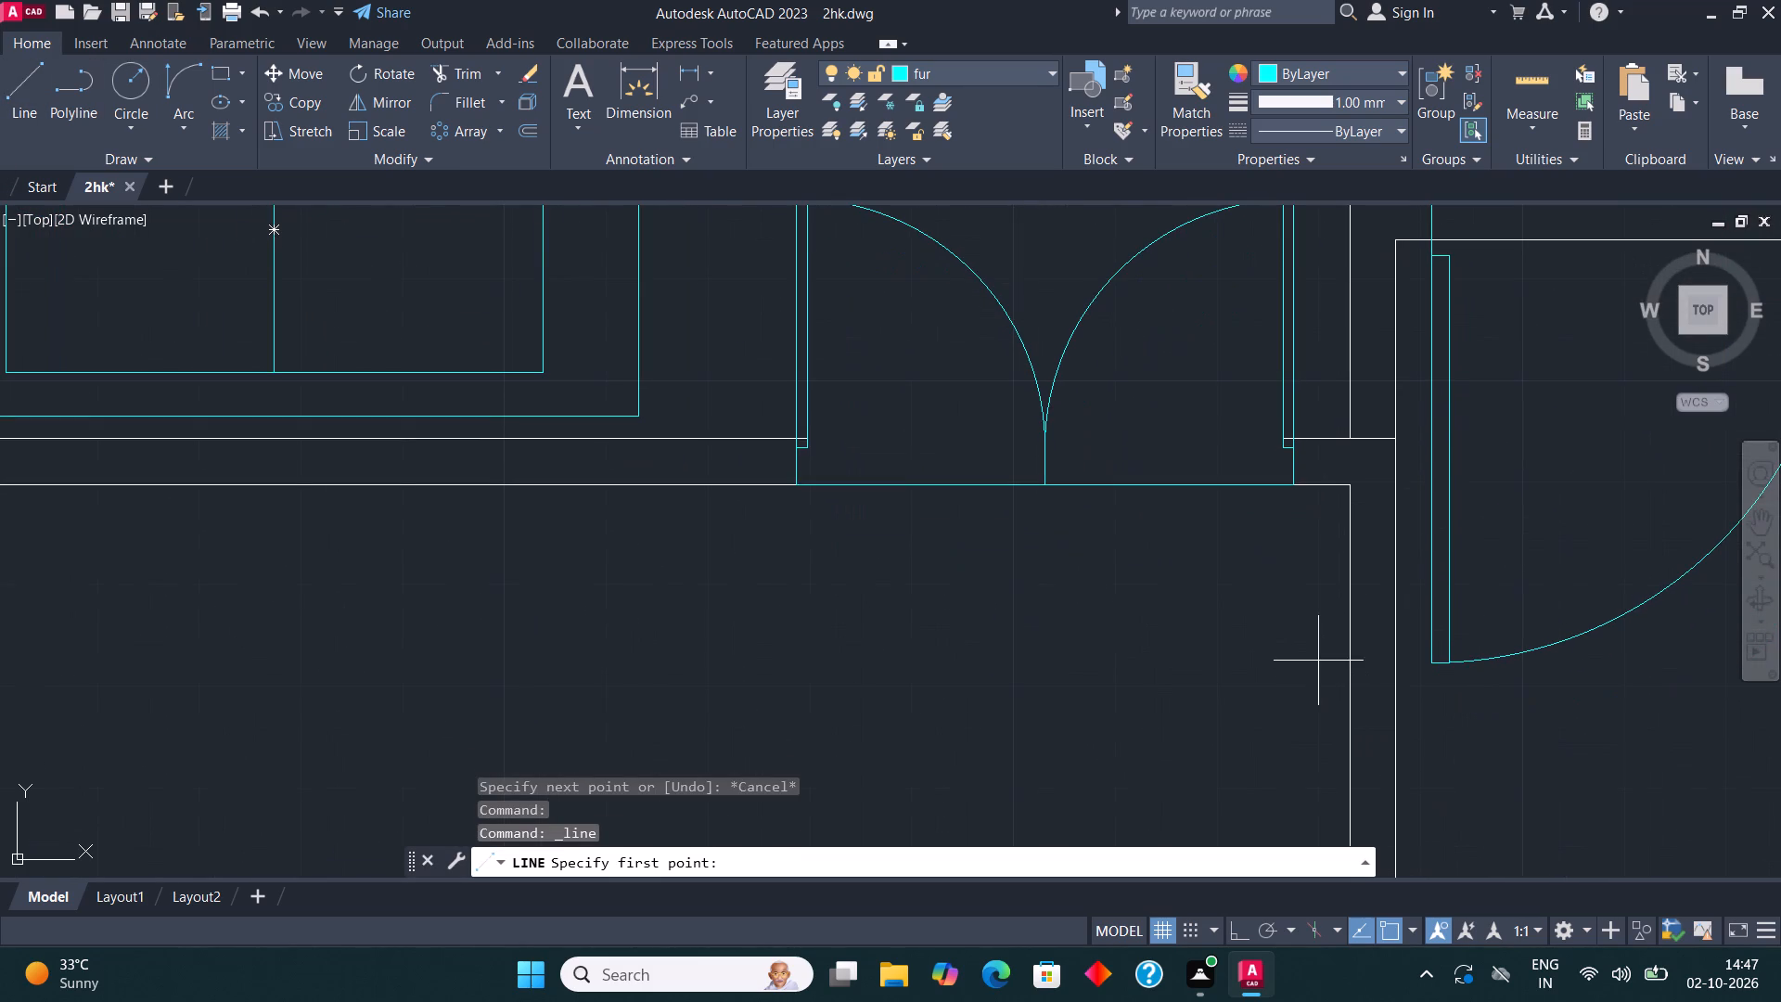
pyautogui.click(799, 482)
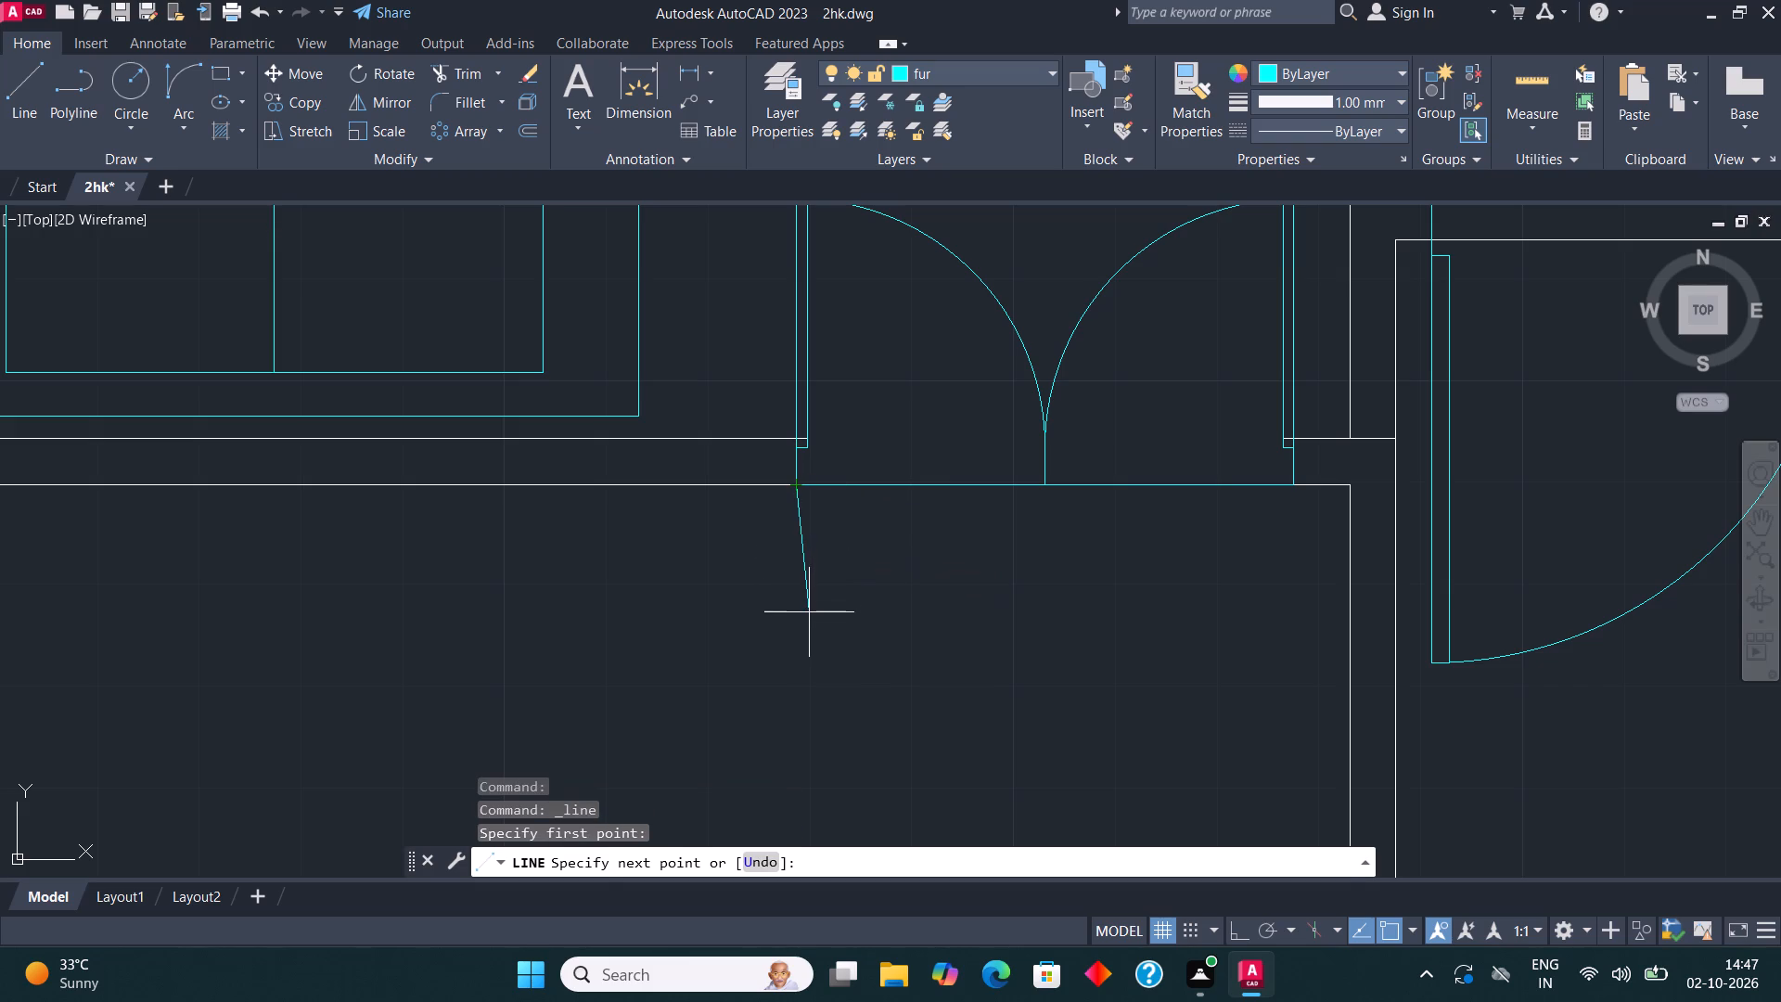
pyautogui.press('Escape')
# Offset the double door's threshold line 8" southward twice in succession for the entrance steps.
pyautogui.click(892, 486)
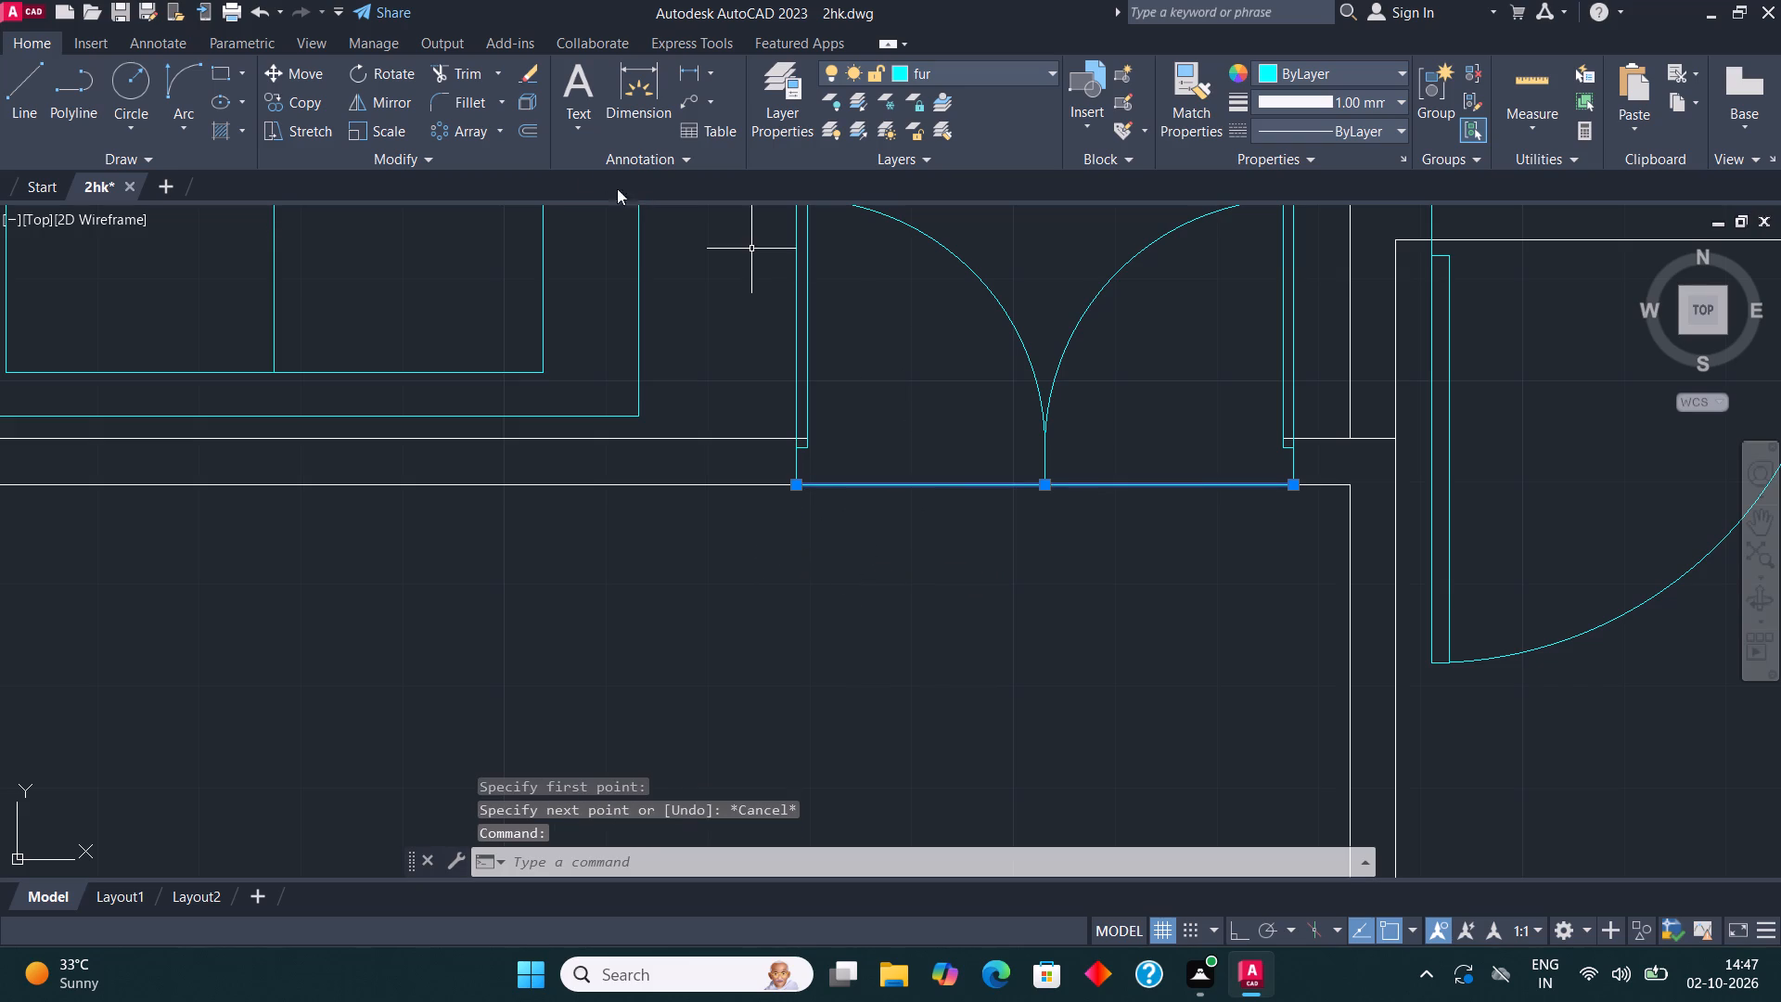
pyautogui.click(523, 133)
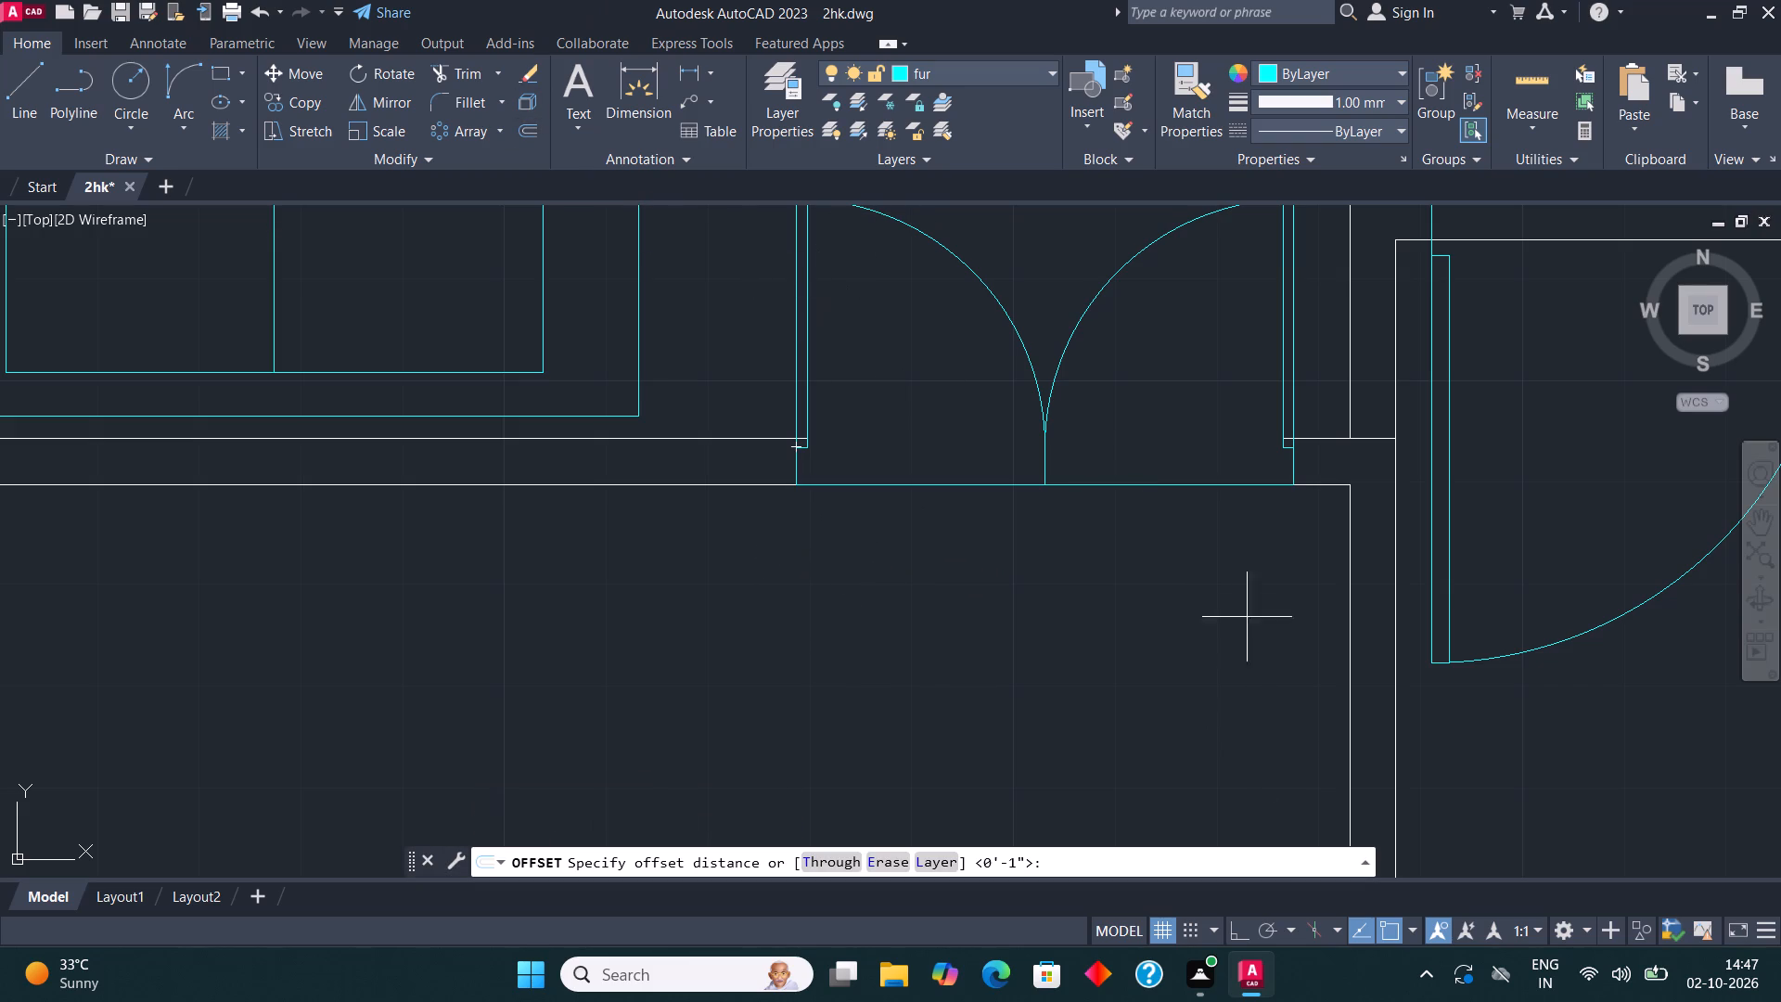
pyautogui.click(973, 489)
pyautogui.write('8"')
pyautogui.press('Return')
pyautogui.click(980, 547)
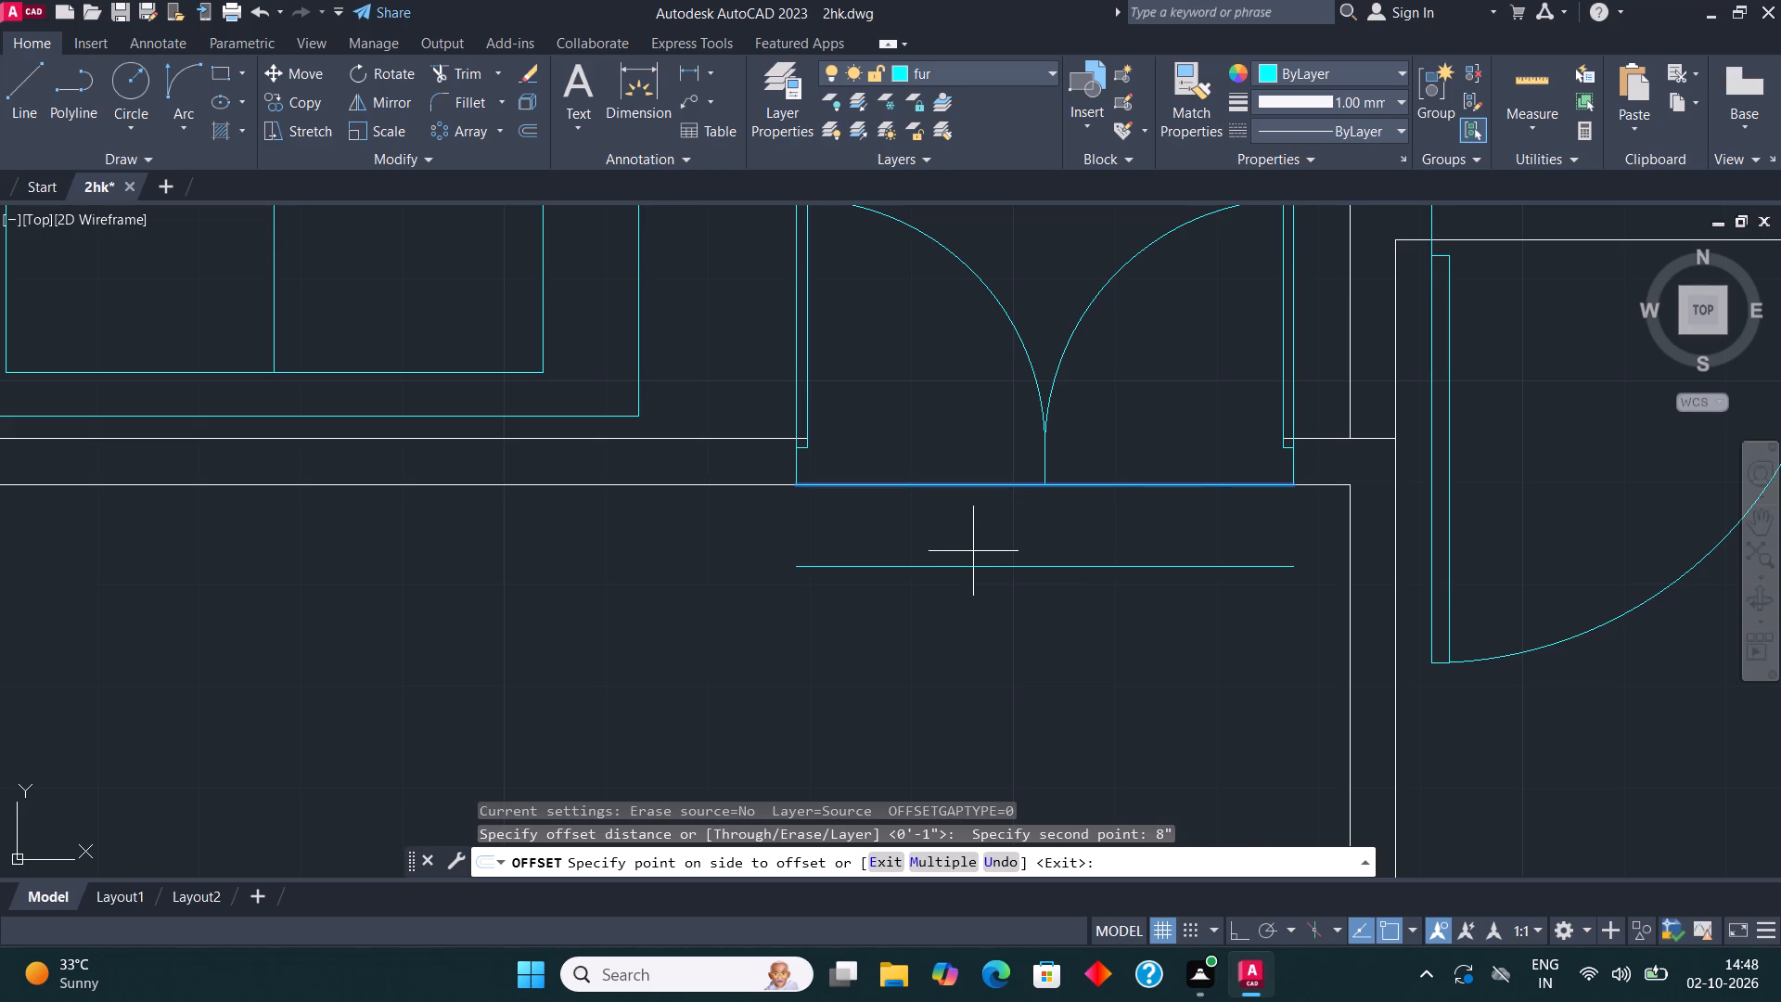
pyautogui.click(990, 590)
pyautogui.click(988, 569)
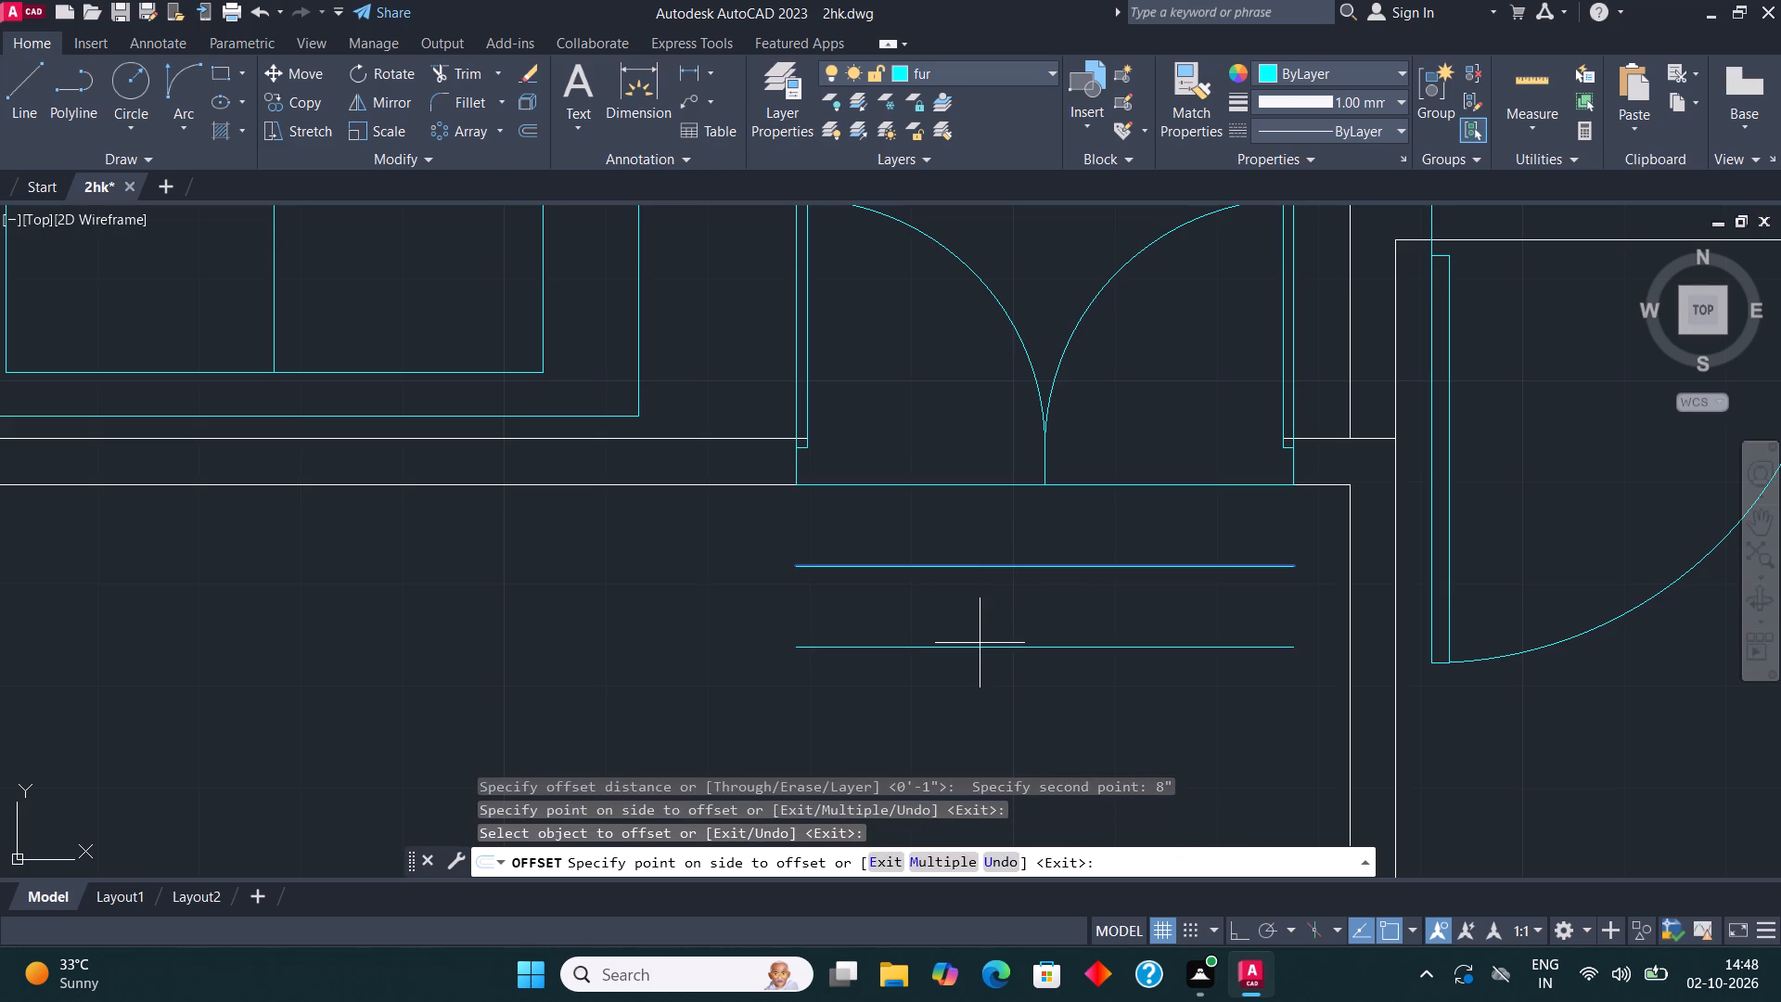
pyautogui.click(980, 647)
pyautogui.moveTo(1031, 652); pyautogui.dragTo(1088, 575, button='middle')
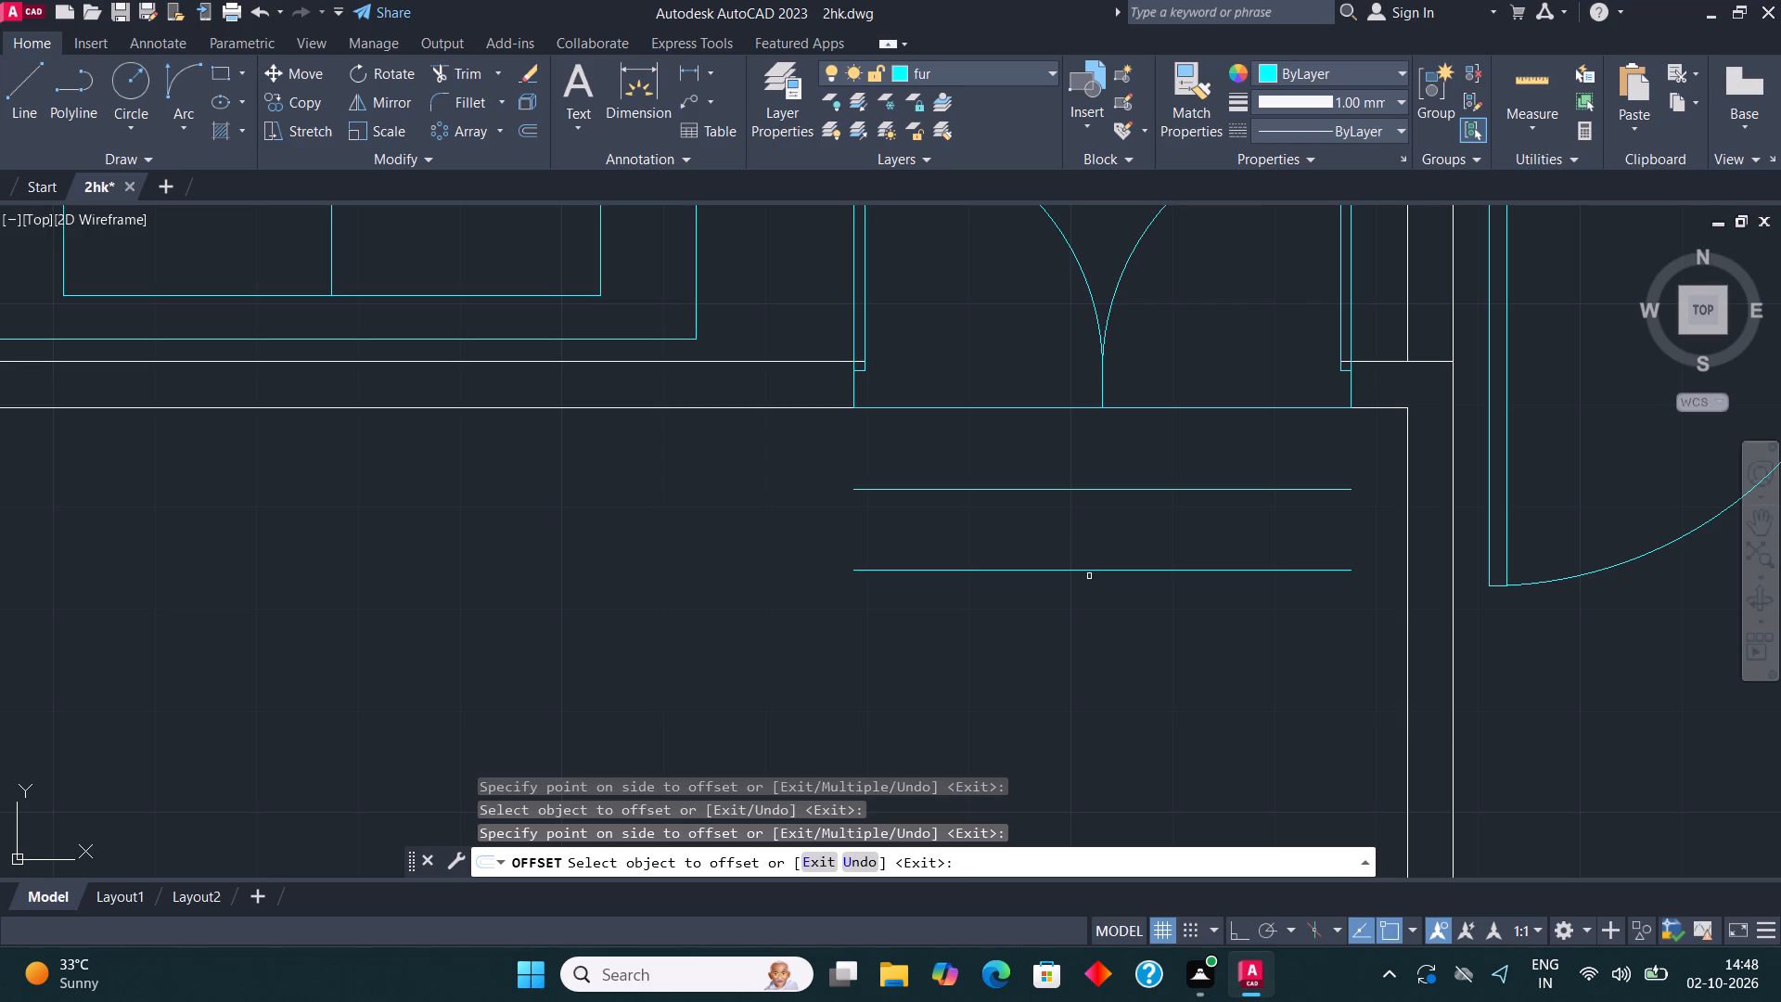
# Offset the southernmost entrance step line another 8" southward to add a third tread.
pyautogui.click(1090, 572)
pyautogui.click(1067, 654)
pyautogui.press('Escape')
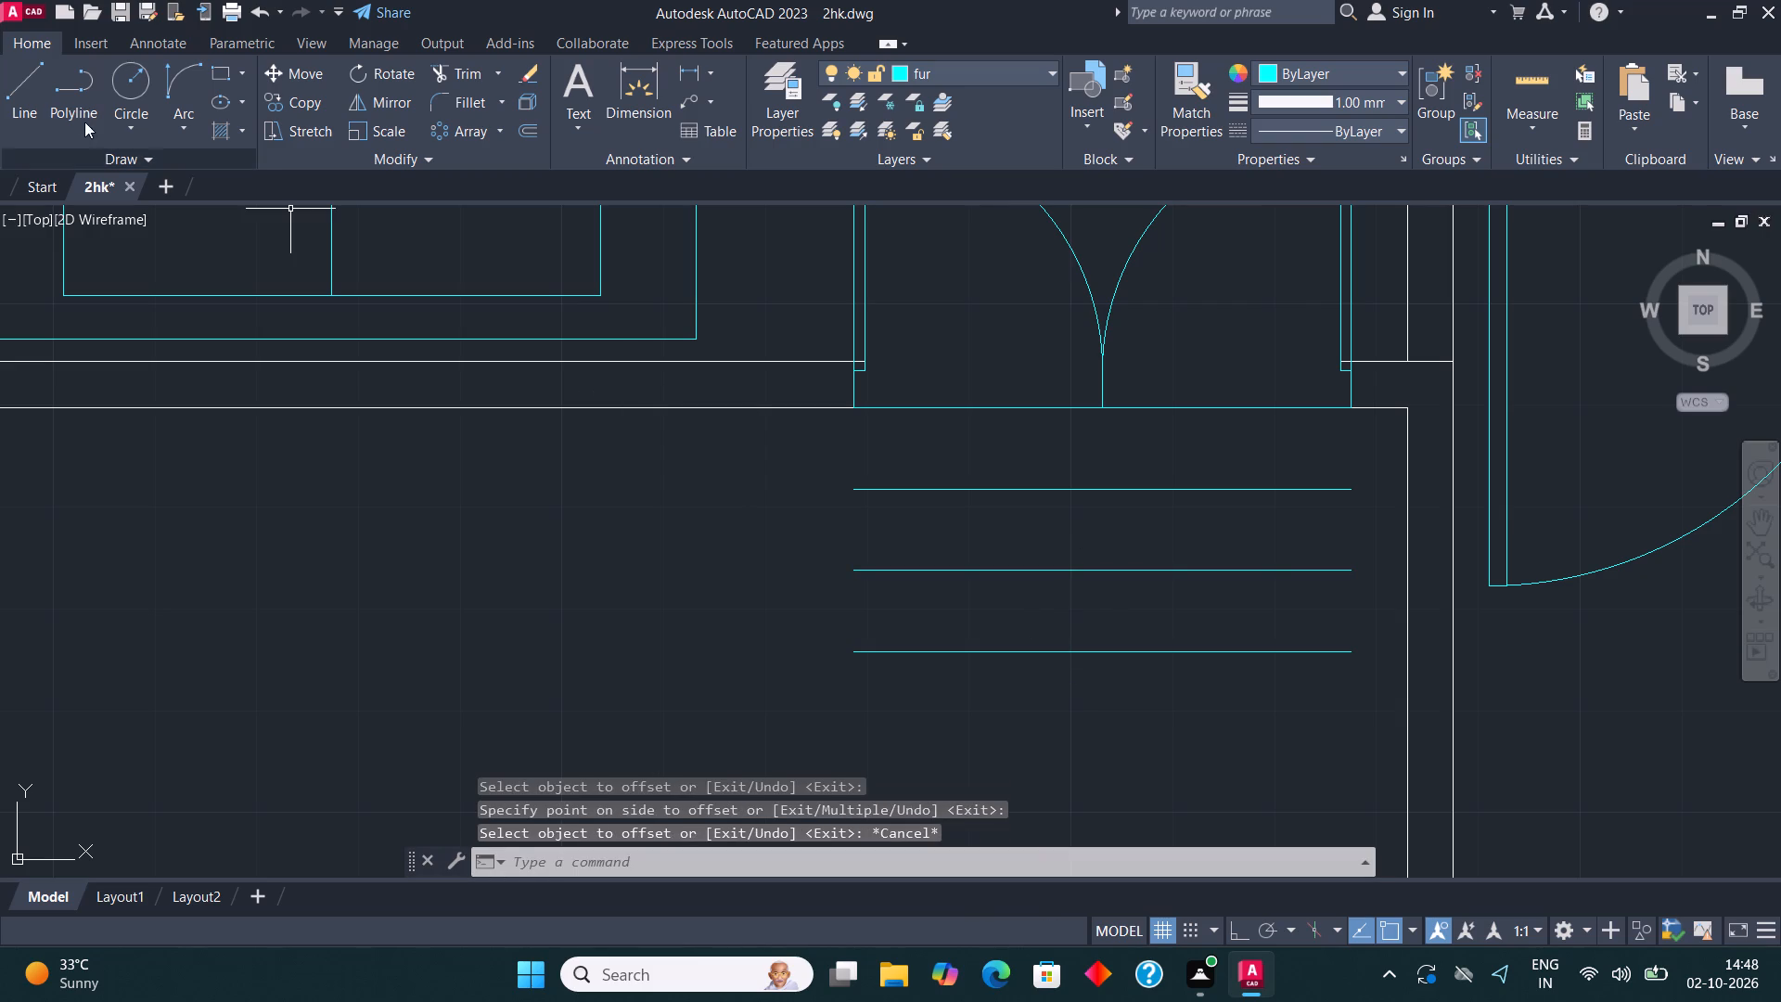
# Draw lines closing the west and east sides of the entrance steps, from the threshold to the lowest step line.
pyautogui.click(27, 96)
pyautogui.click(852, 405)
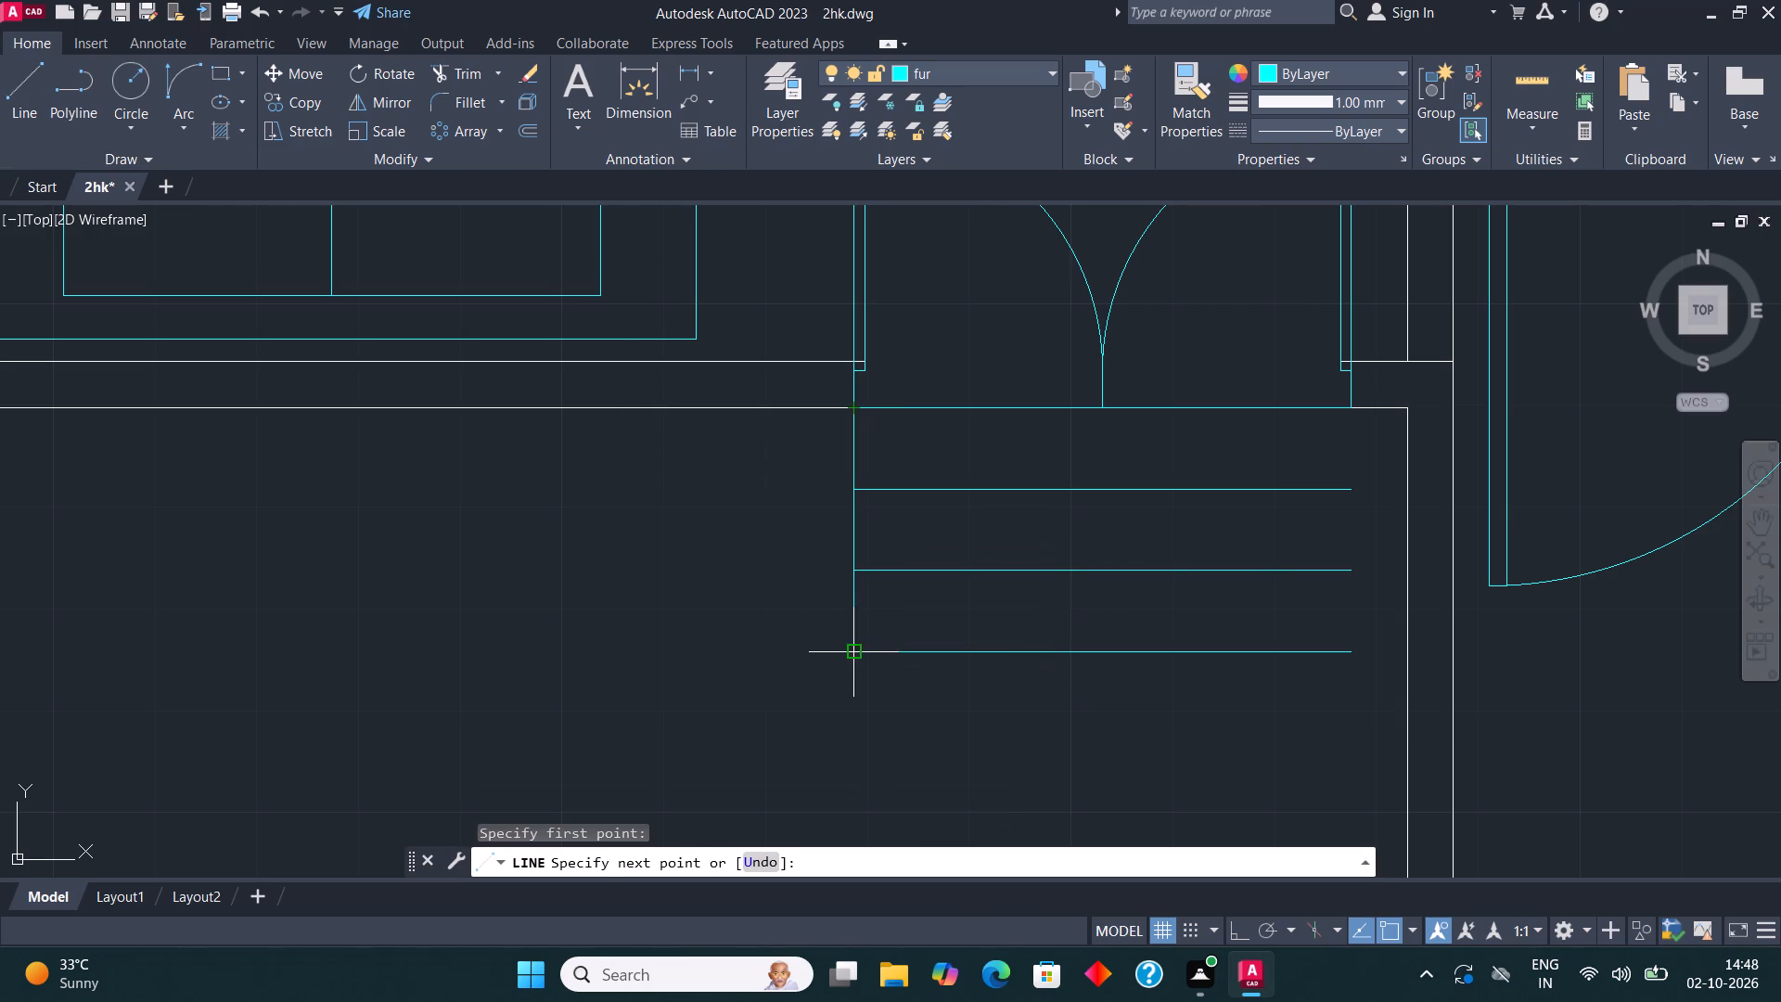
pyautogui.click(850, 649)
pyautogui.click(27, 72)
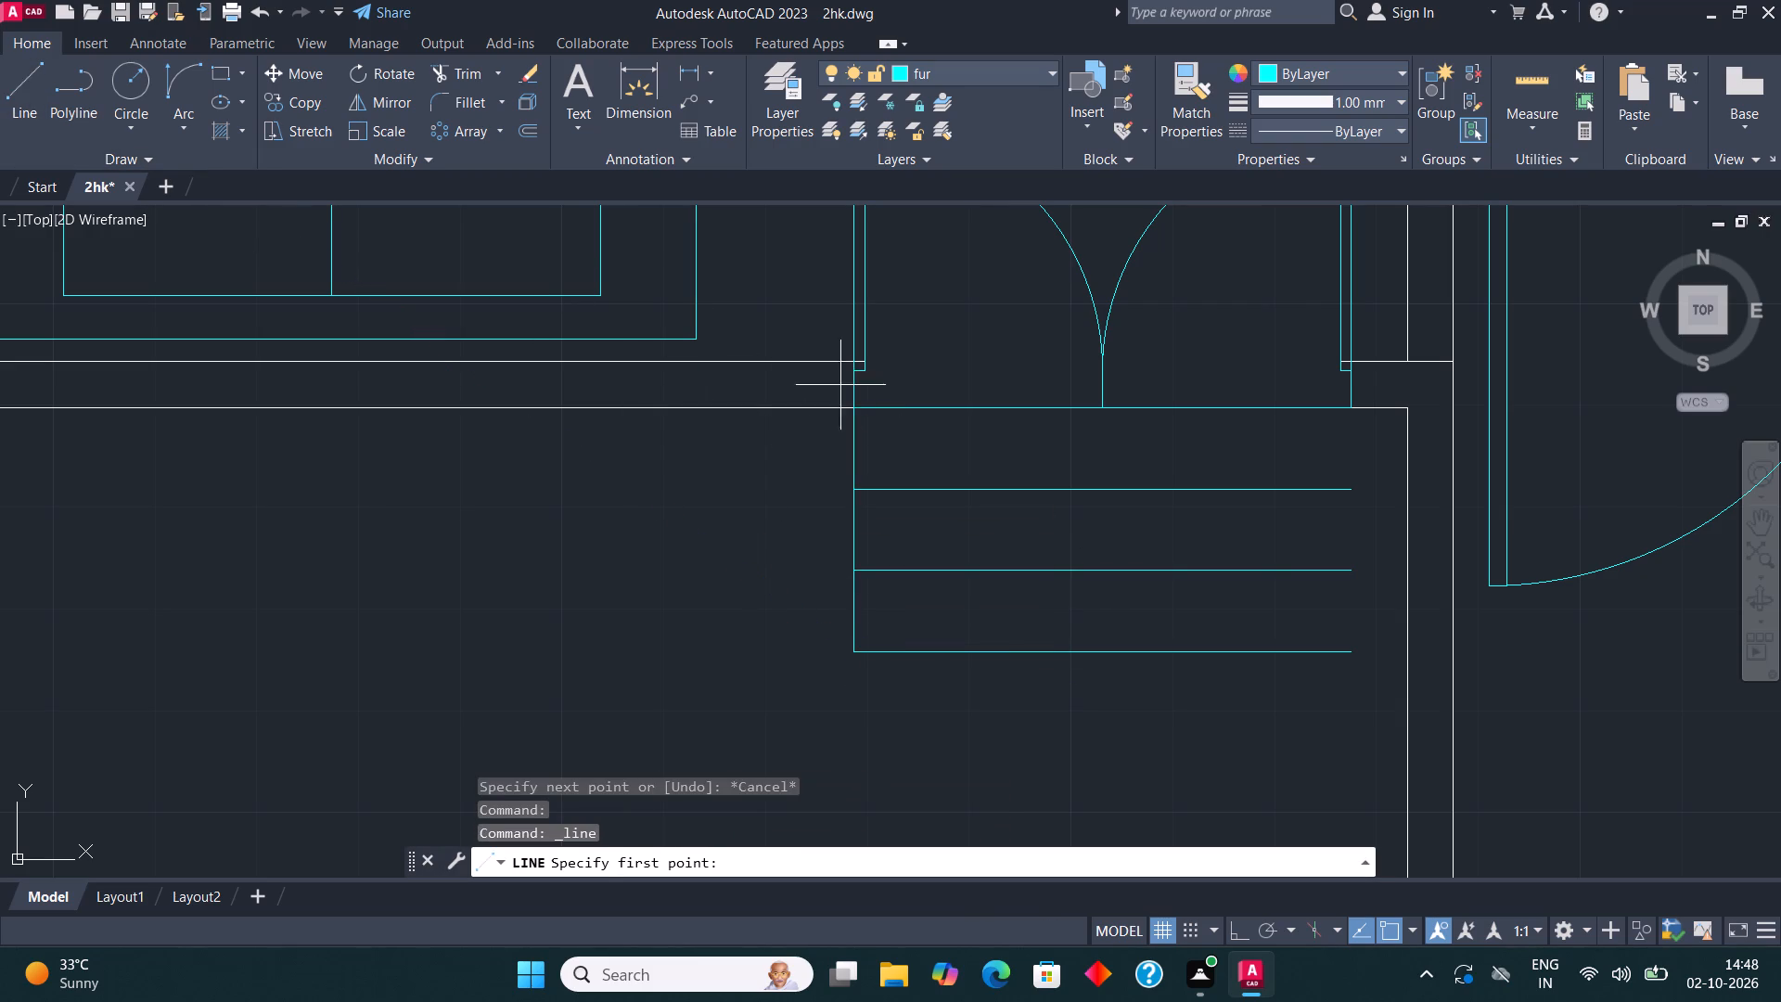
pyautogui.click(1356, 412)
pyautogui.click(1346, 654)
pyautogui.press('Escape')
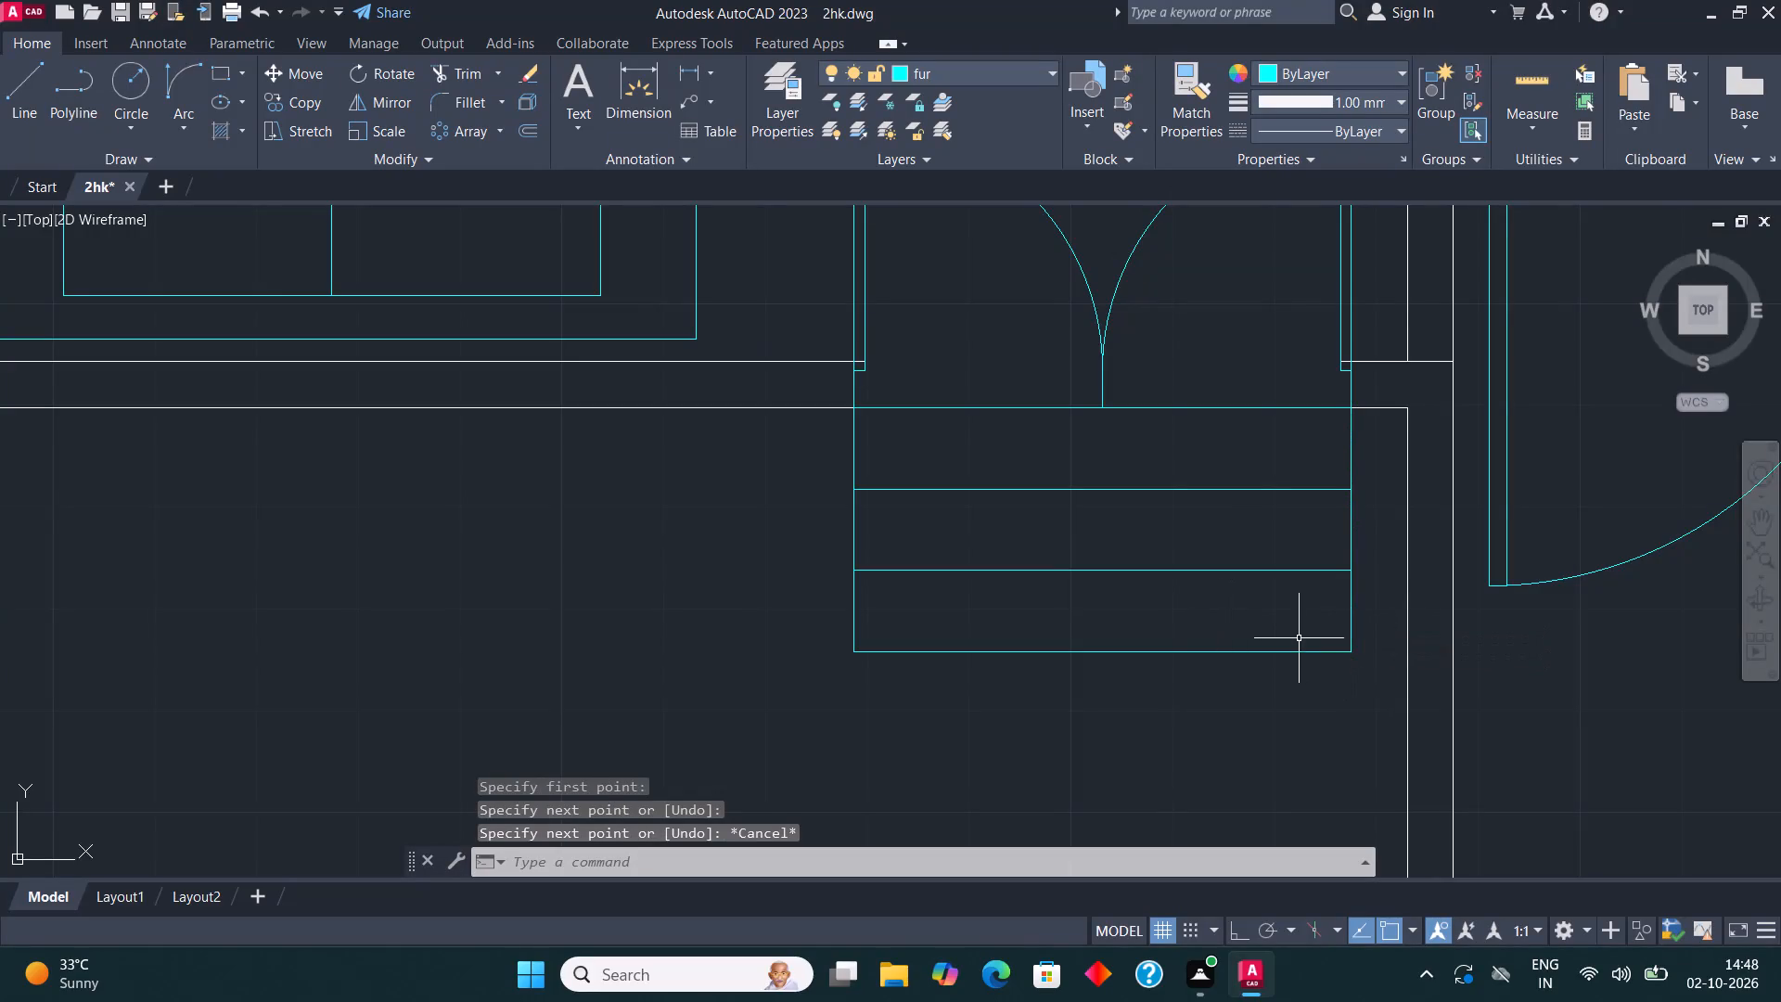
# Offset the west, east and south edges of the entrance steps 1" outward.
pyautogui.moveTo(1276, 632); pyautogui.dragTo(1266, 675, button='middle')
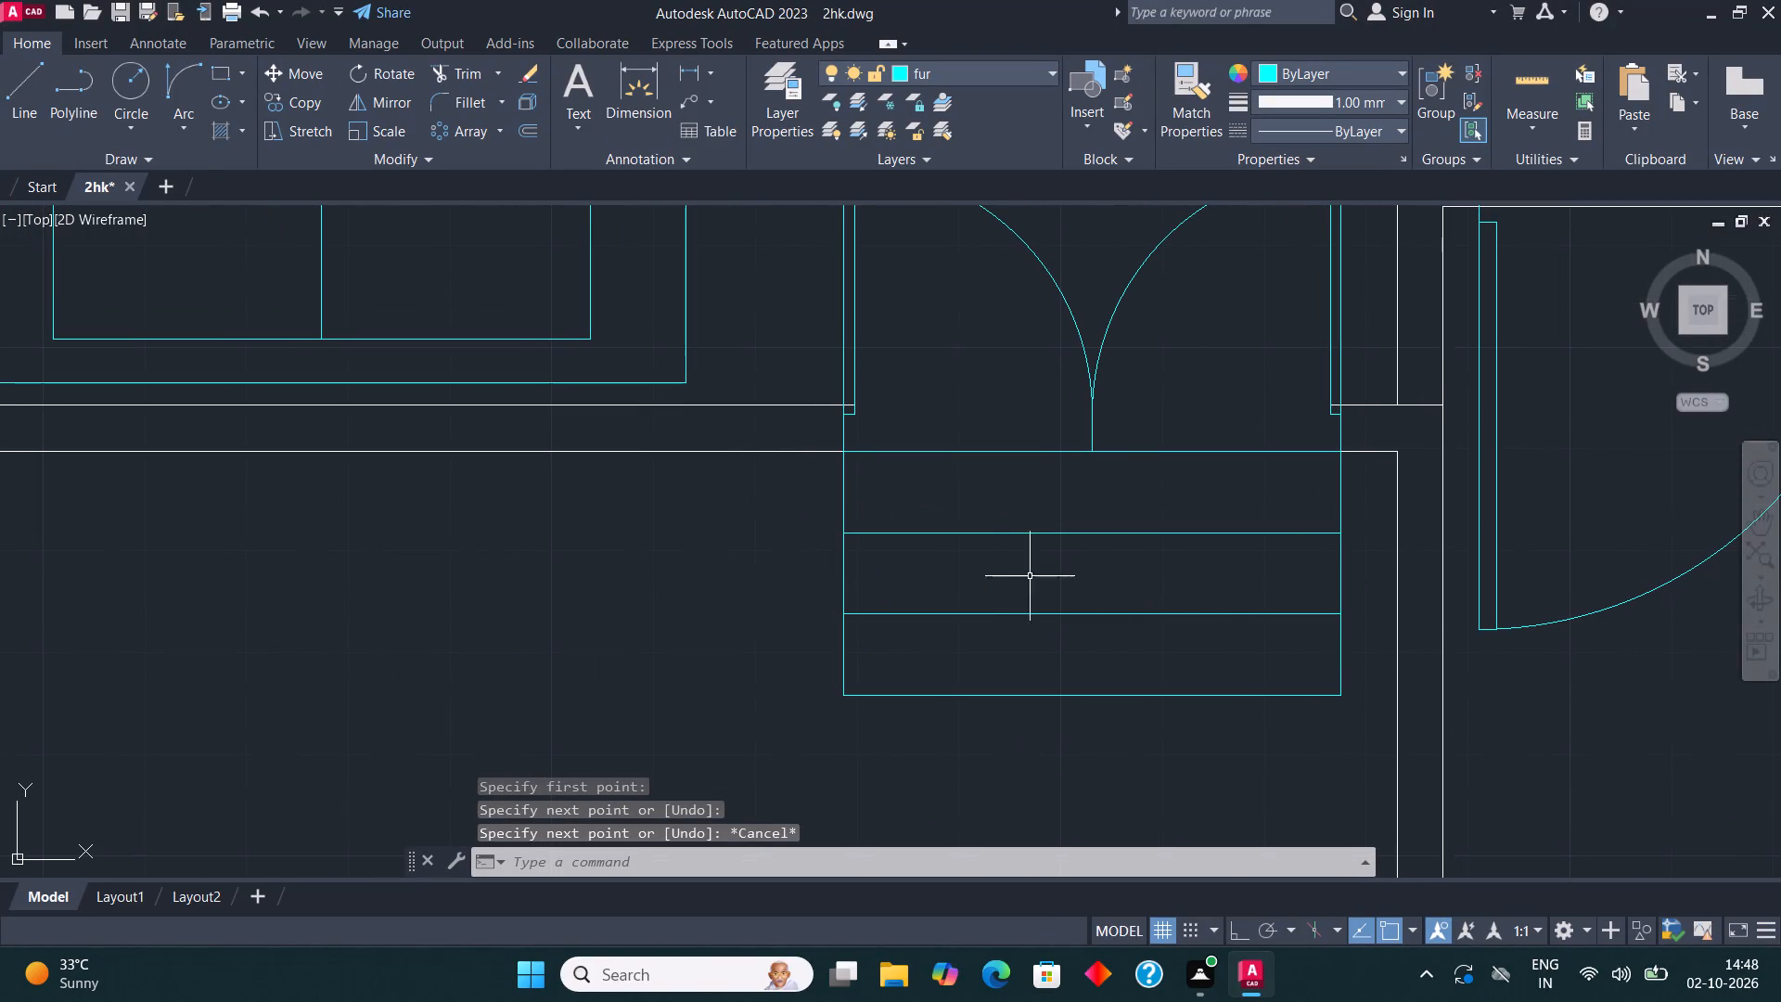
pyautogui.click(843, 561)
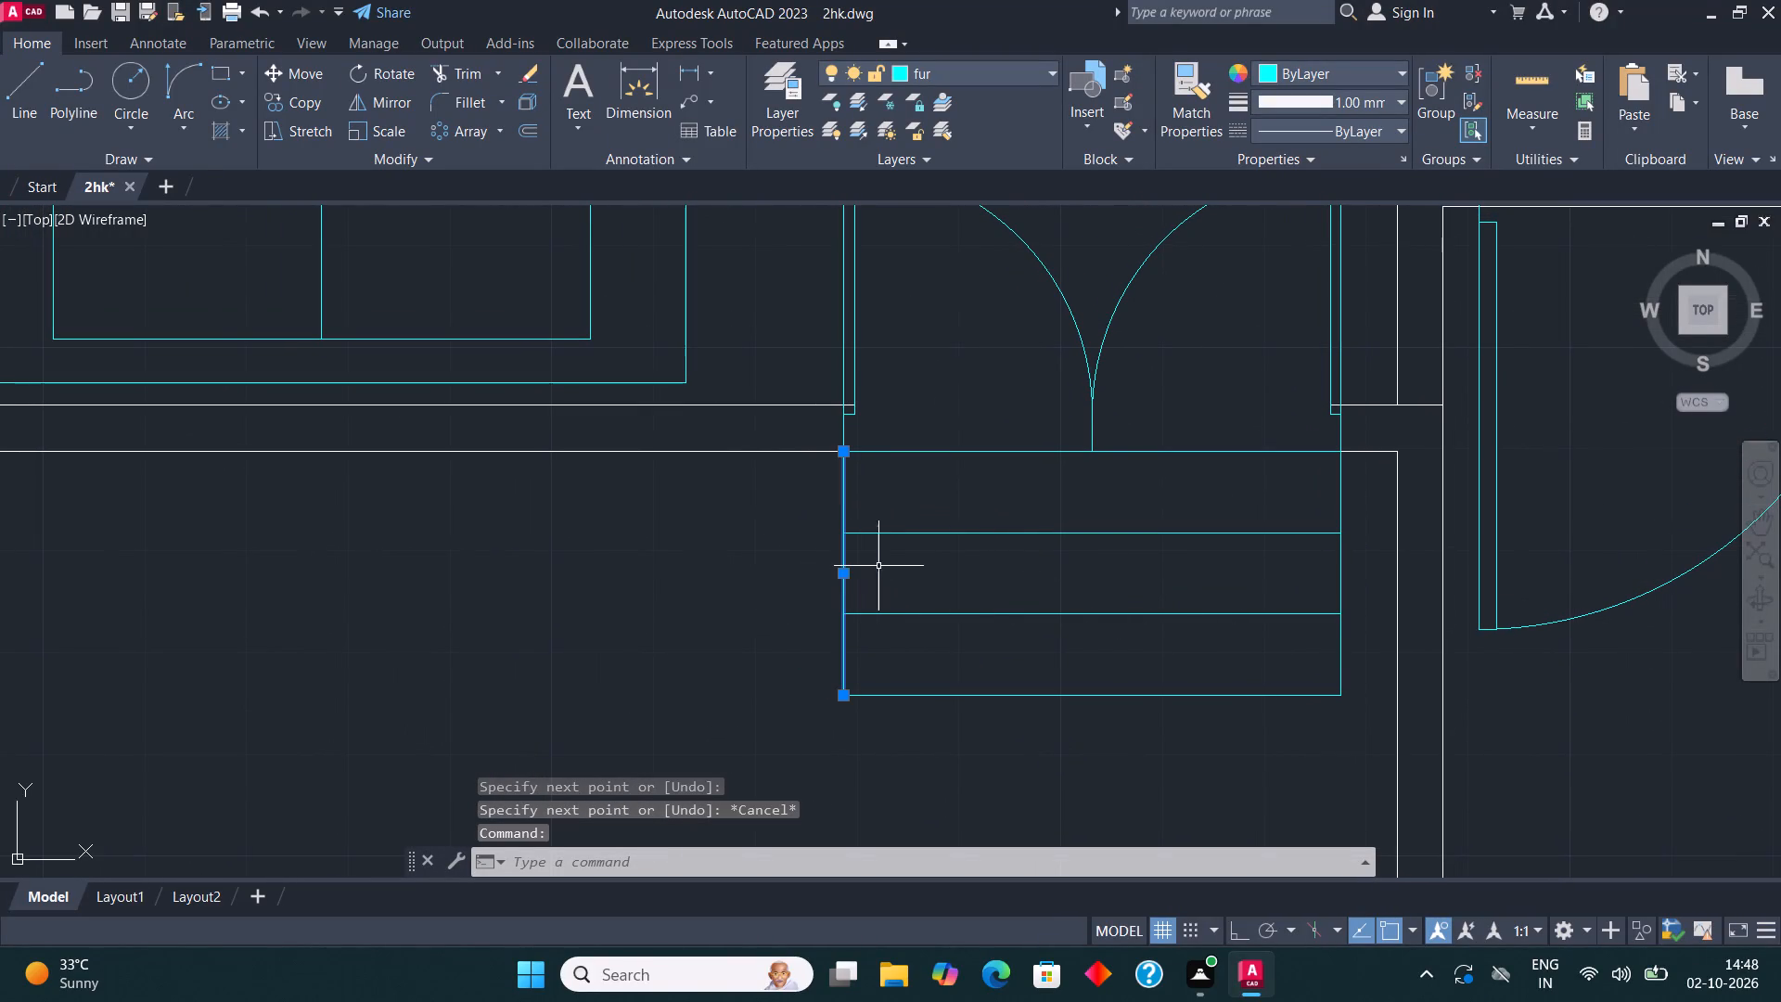
pyautogui.click(527, 131)
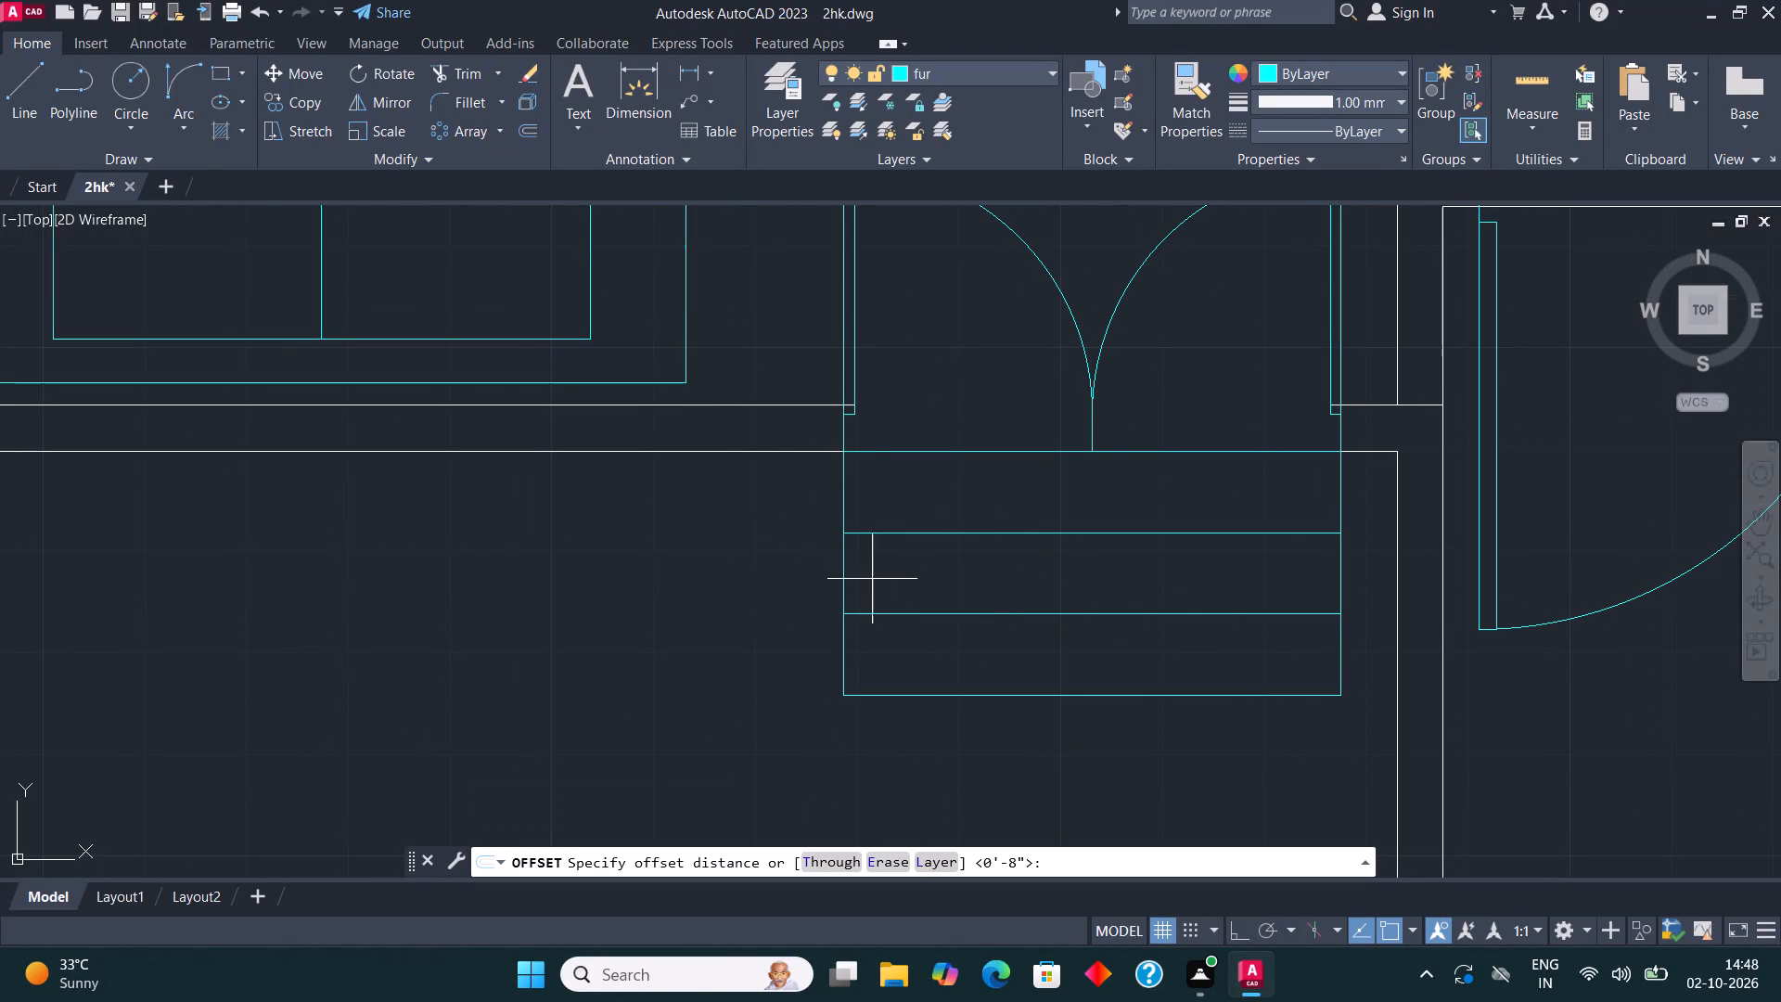
pyautogui.click(839, 568)
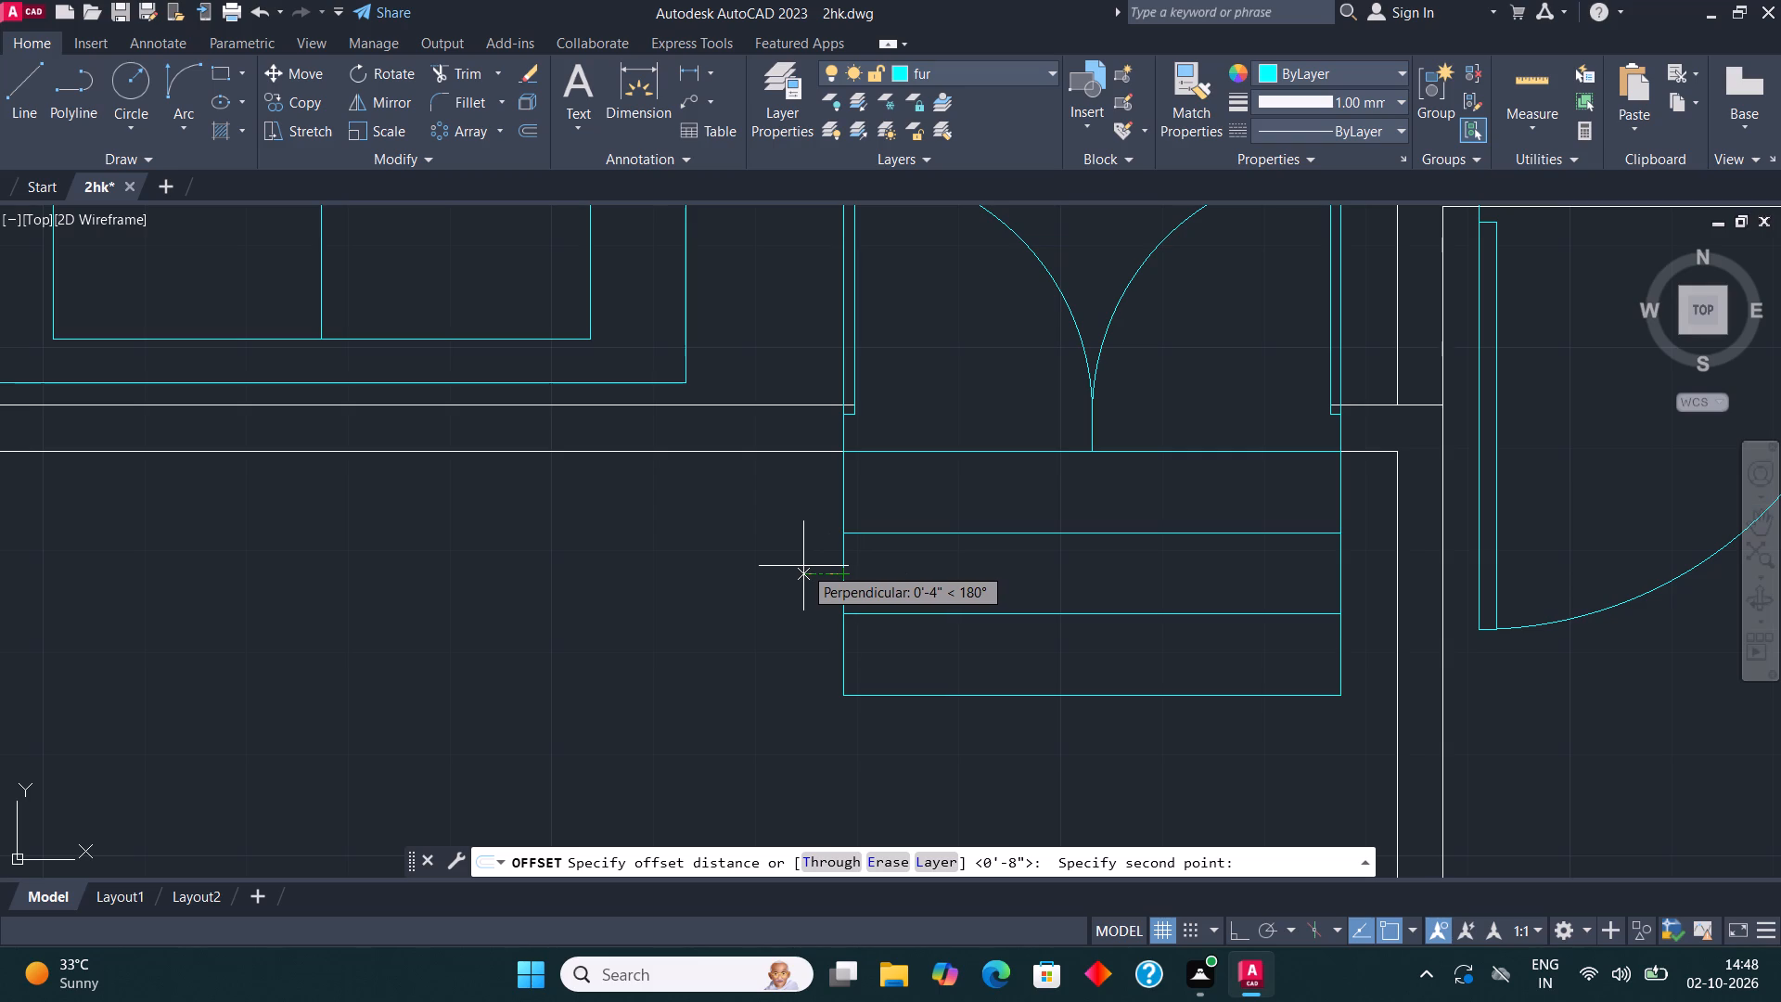
pyautogui.write('1"')
pyautogui.press('Return')
pyautogui.click(803, 566)
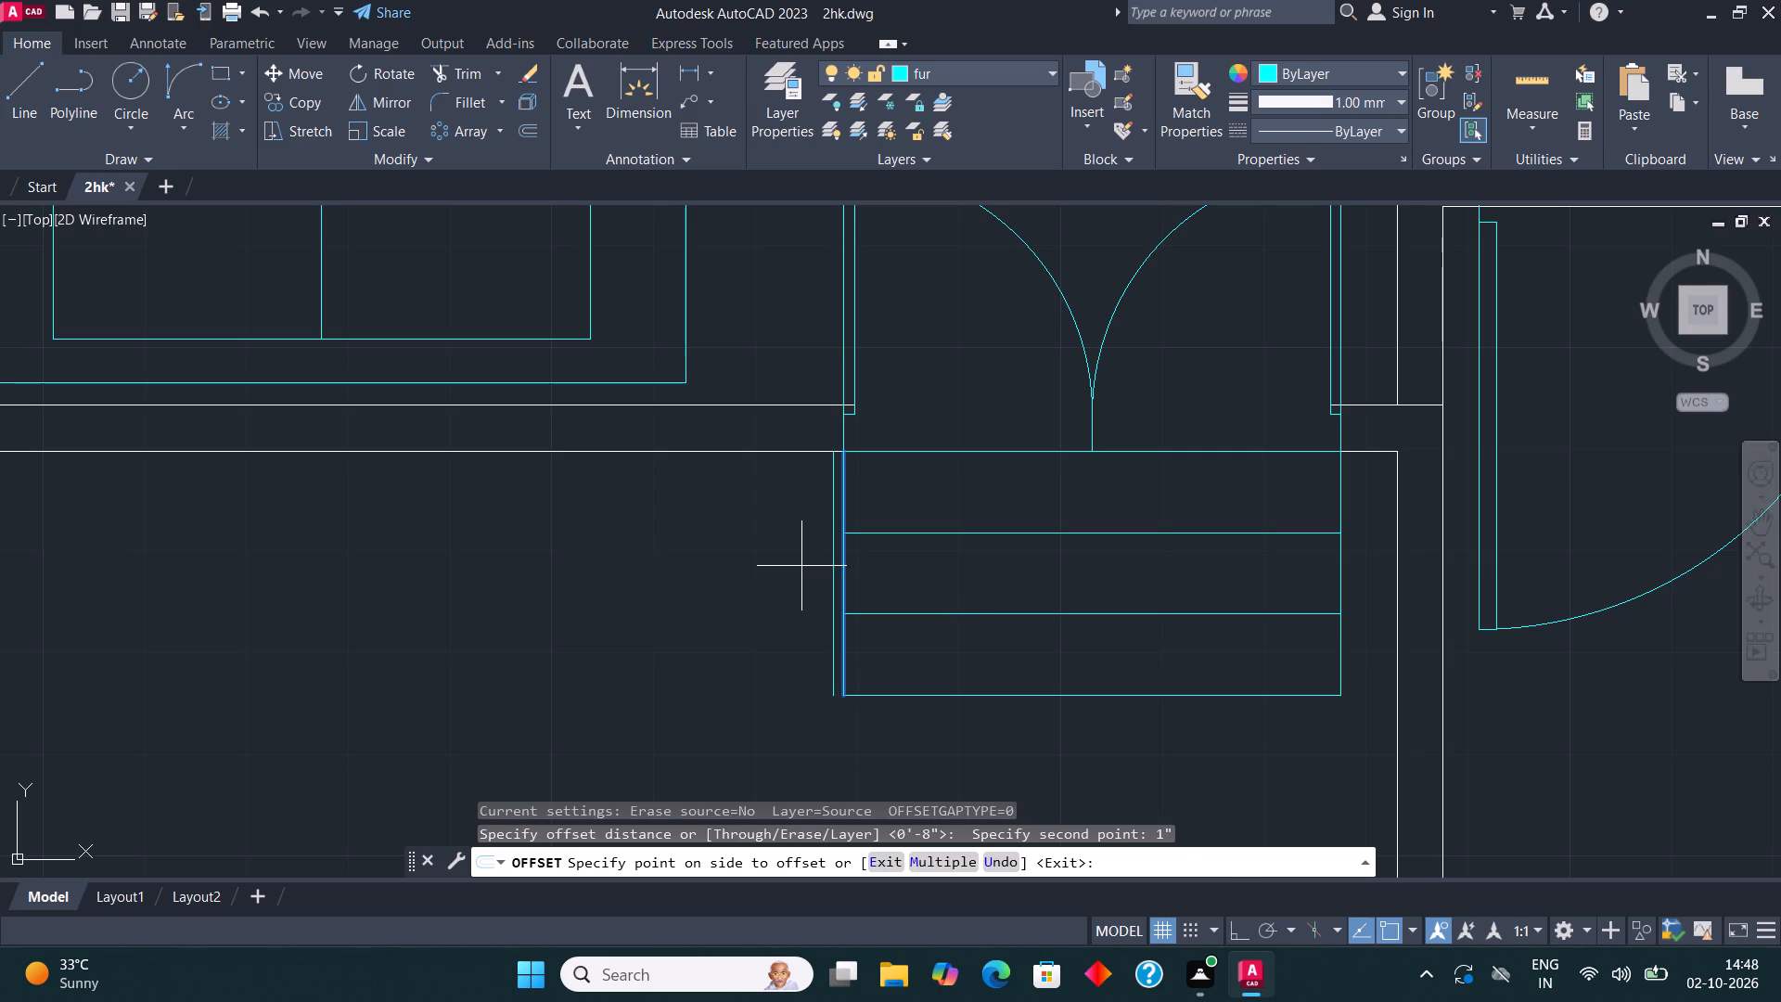
pyautogui.click(800, 566)
pyautogui.click(1339, 573)
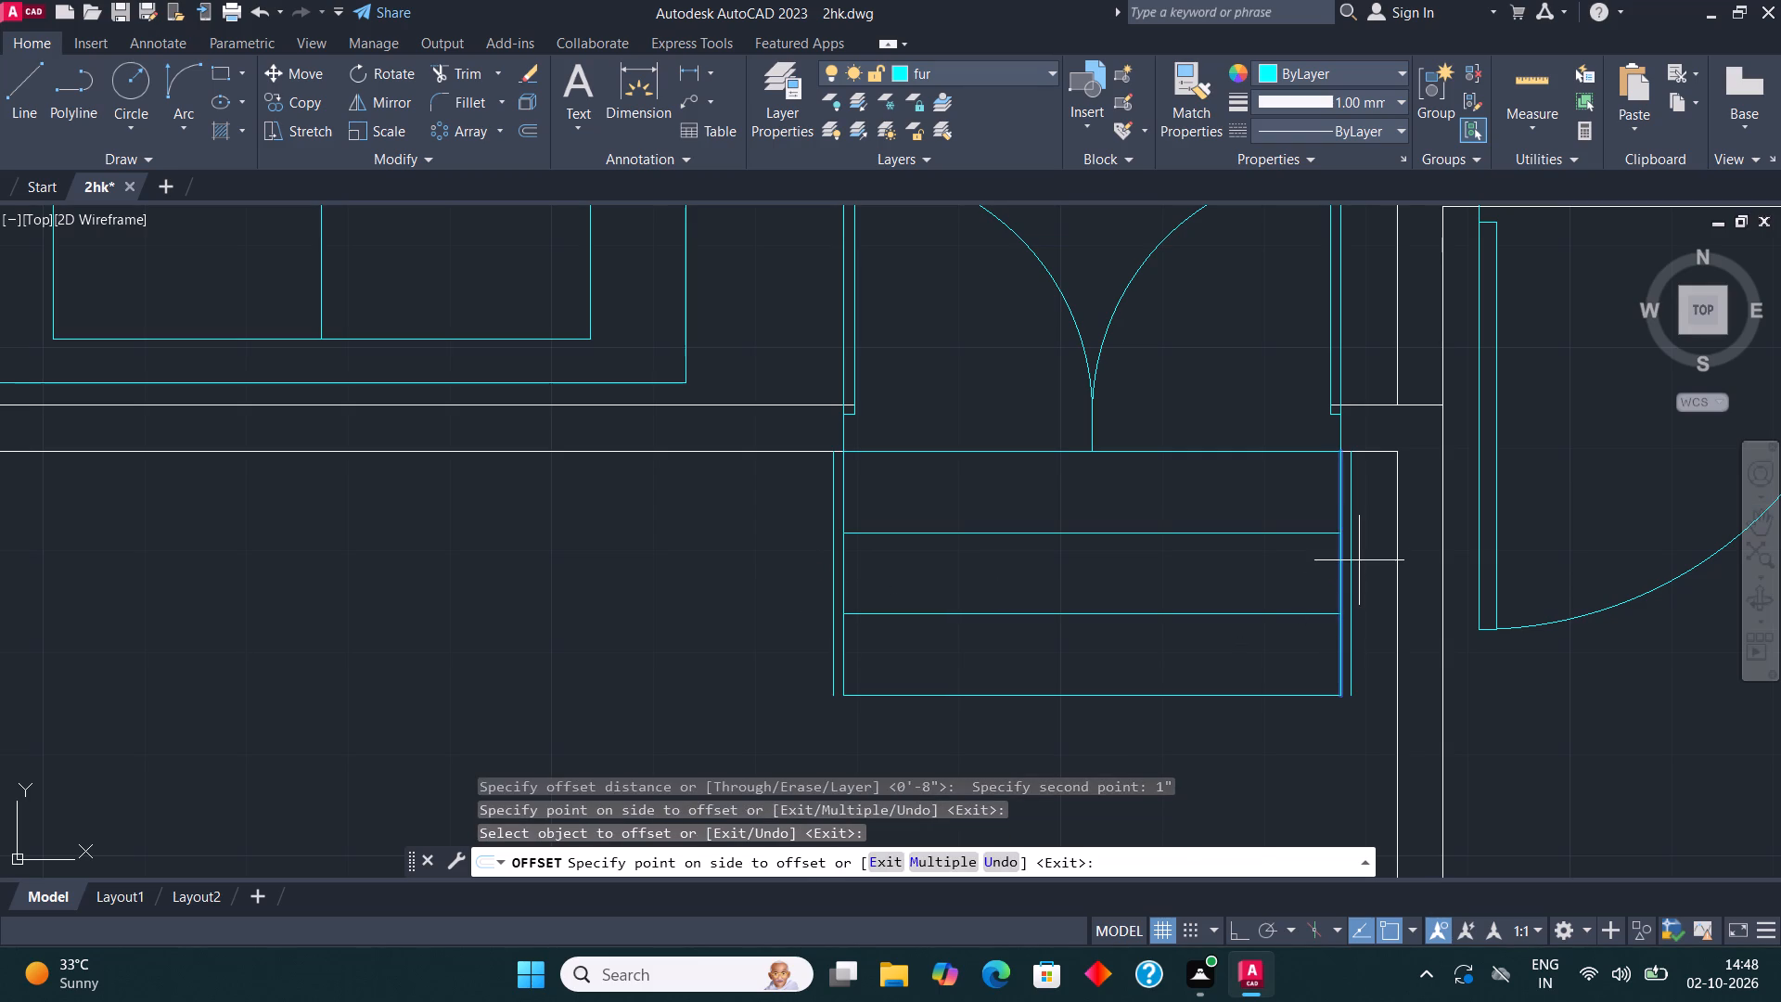
pyautogui.click(1359, 560)
pyautogui.click(1071, 698)
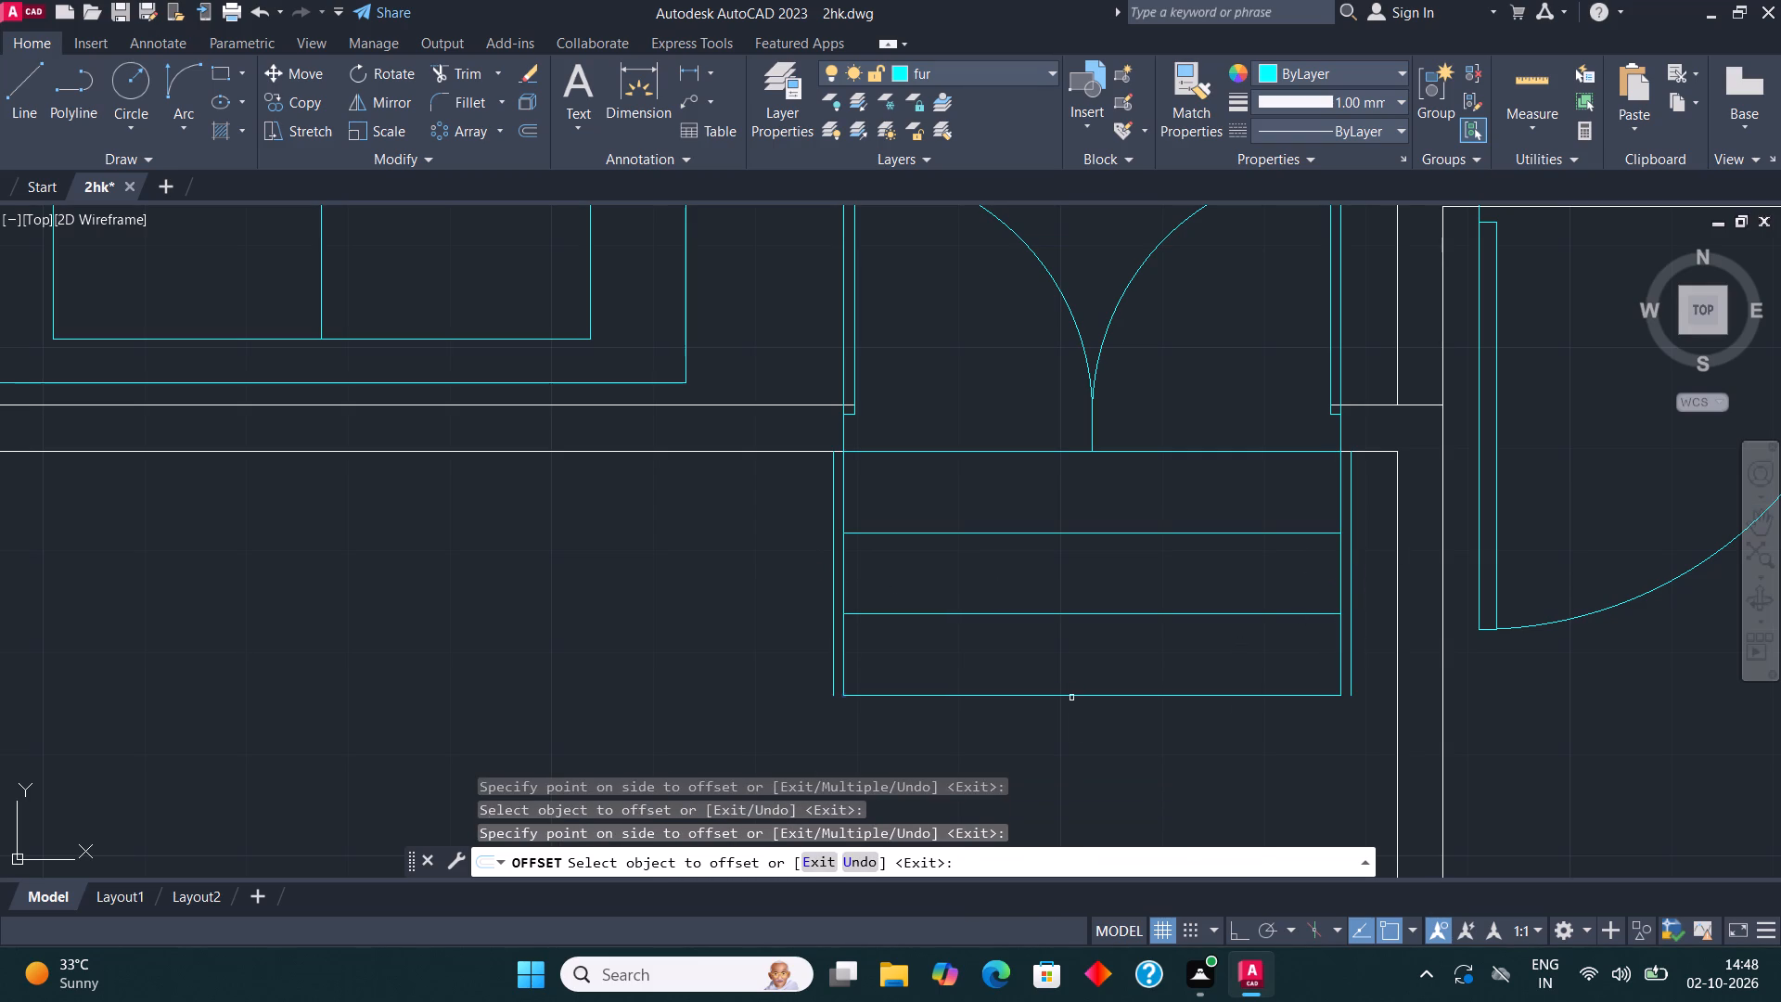
pyautogui.click(1073, 713)
pyautogui.press('Escape')
# Fillet the offset border lines at the southwest and southeast corners of the entrance steps to join them.
pyautogui.click(459, 95)
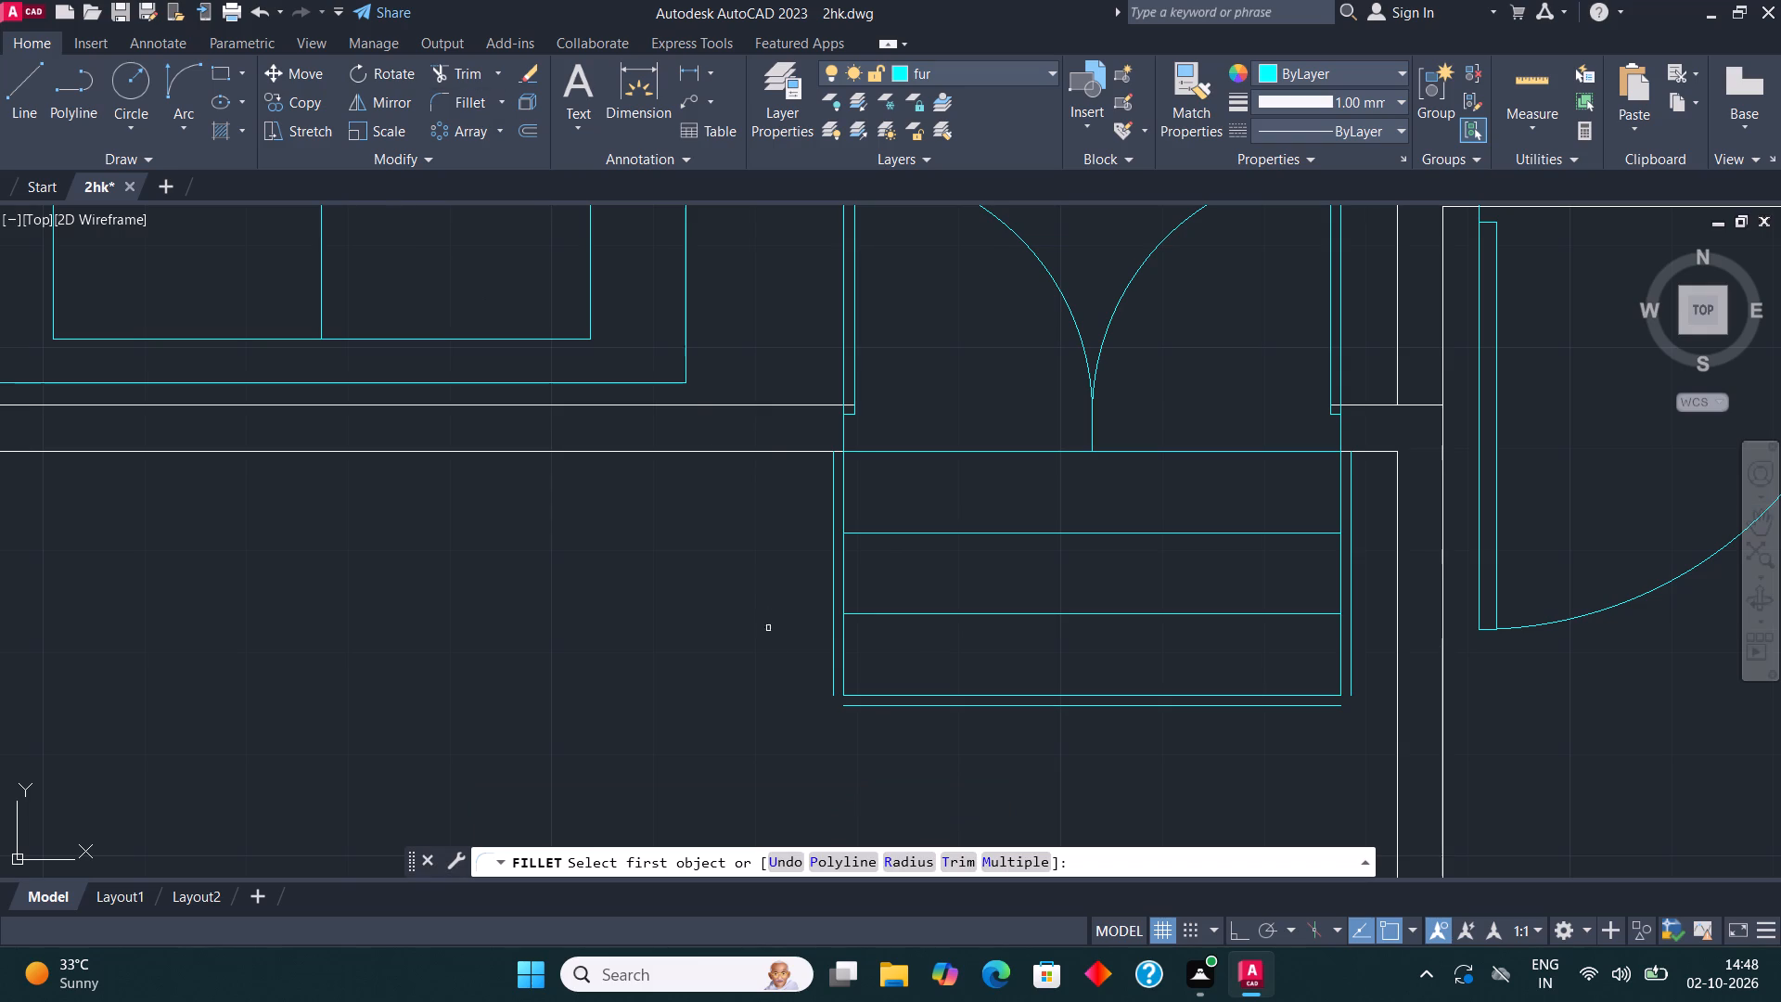
pyautogui.click(834, 686)
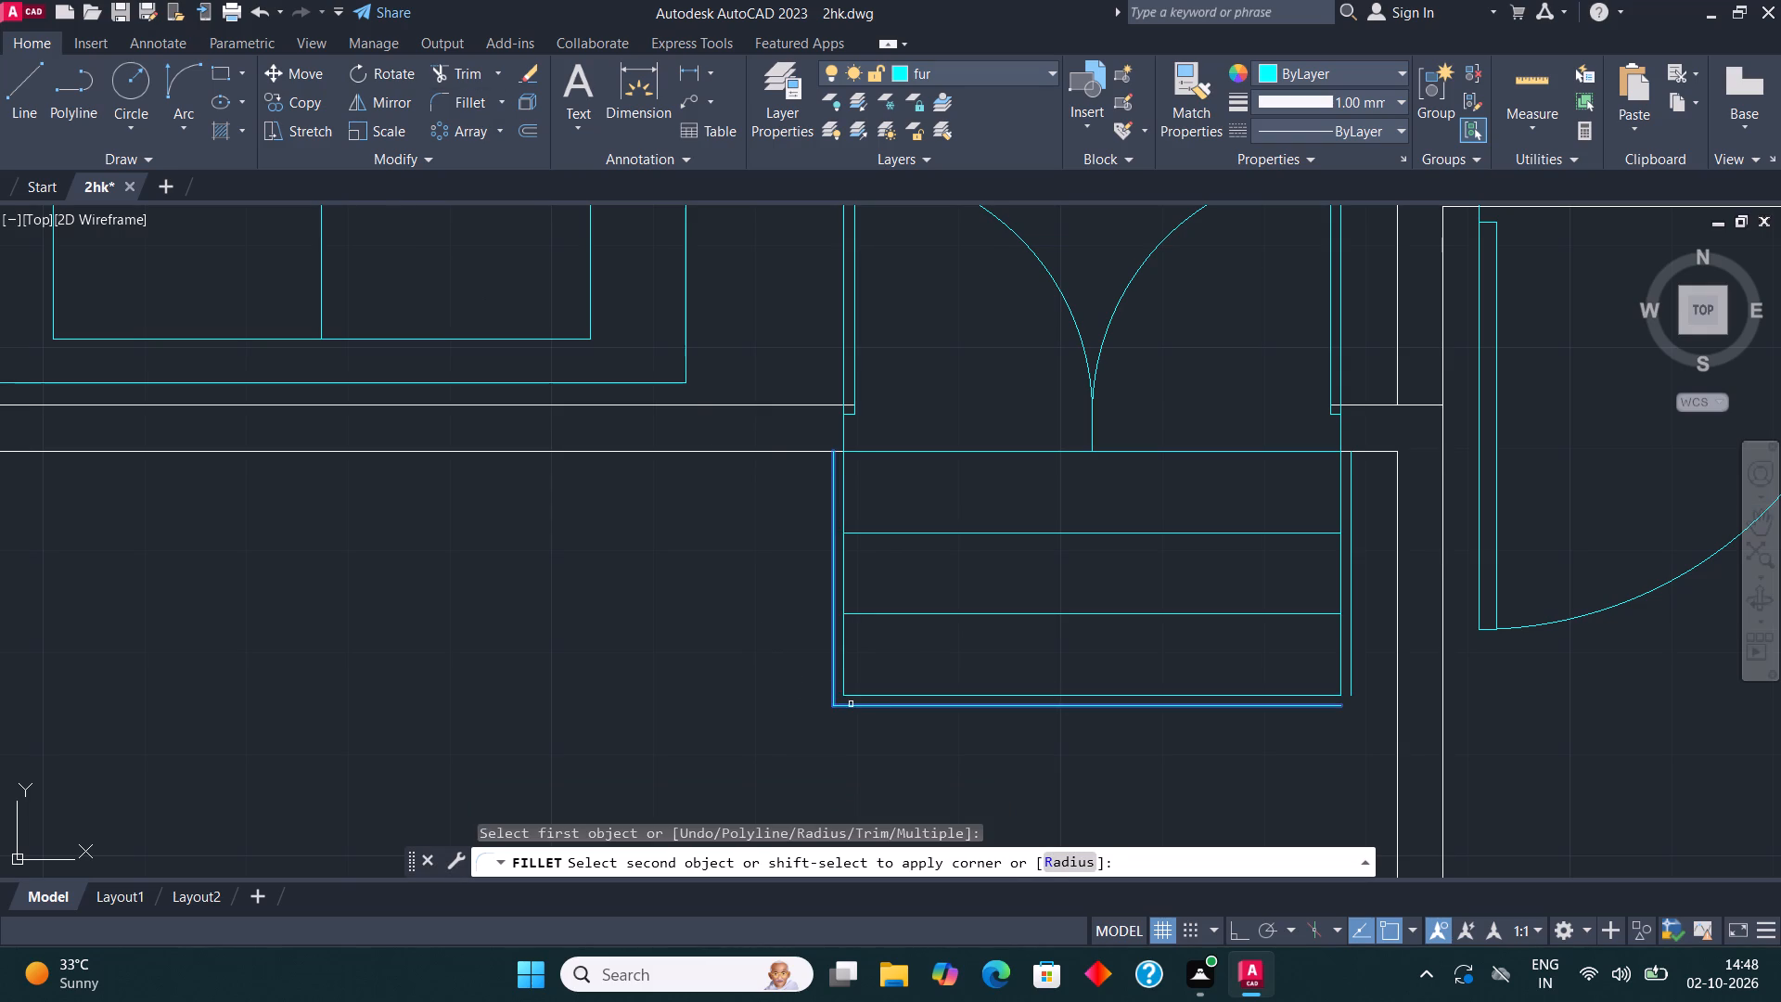
pyautogui.click(851, 704)
pyautogui.click(479, 103)
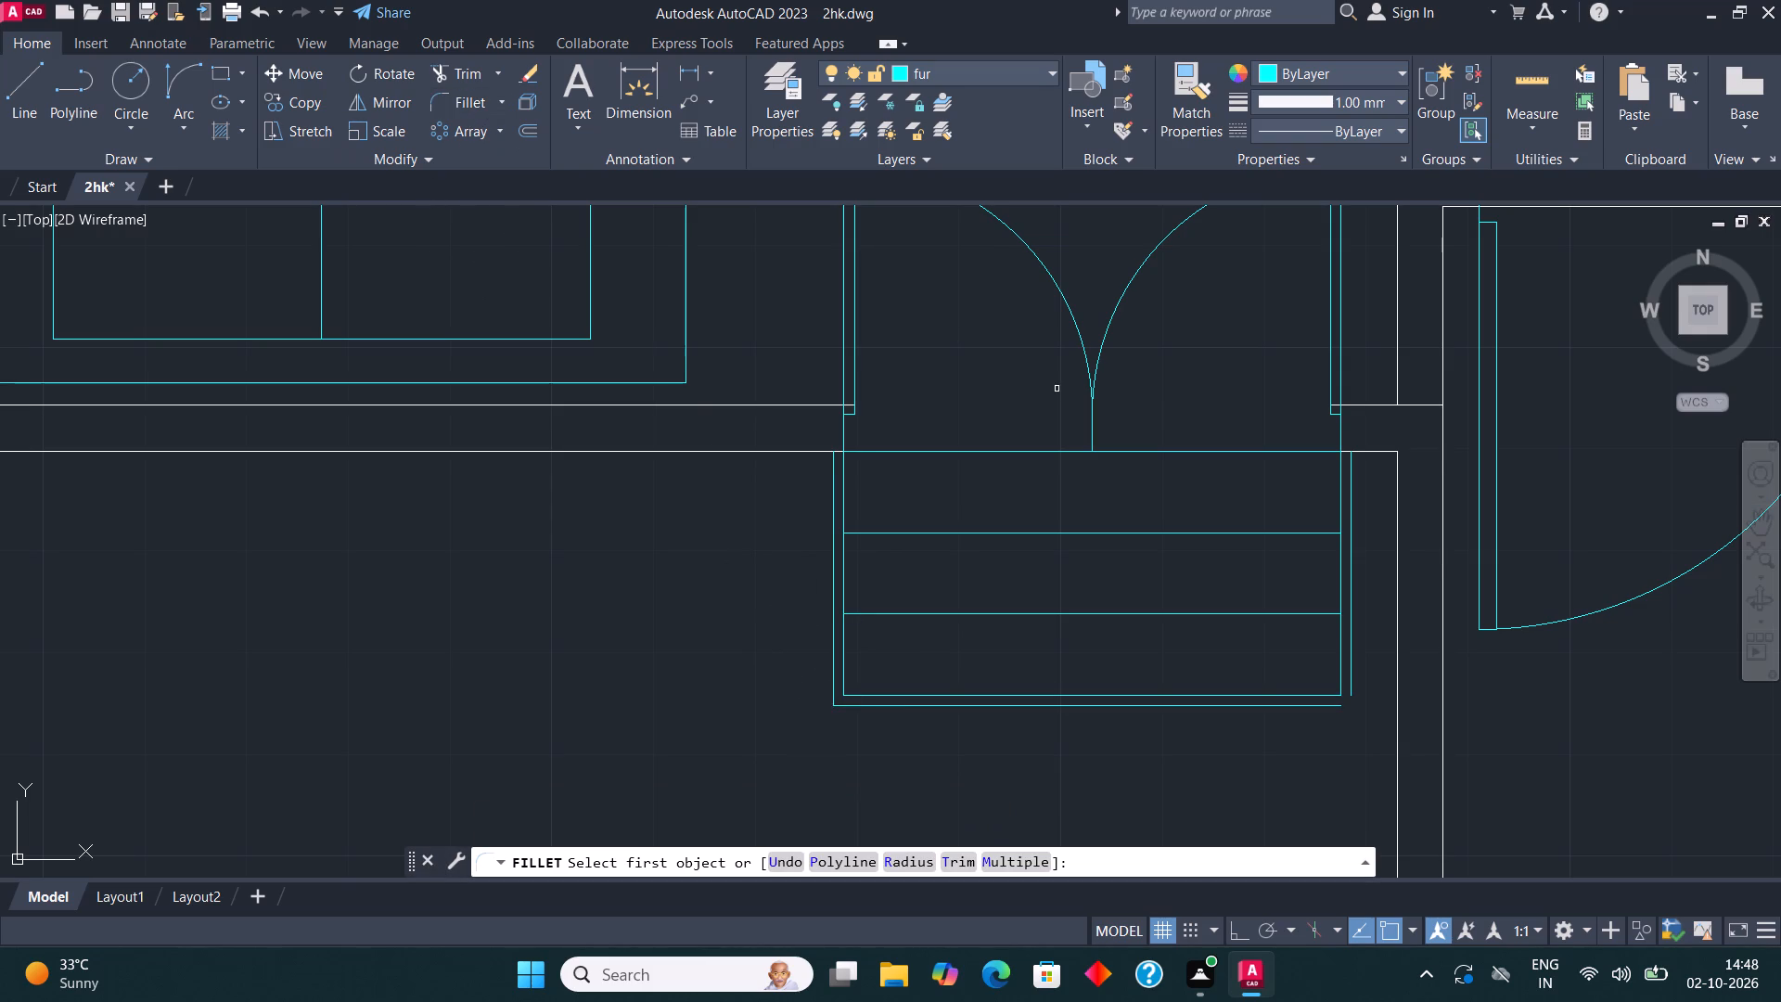
pyautogui.click(1317, 705)
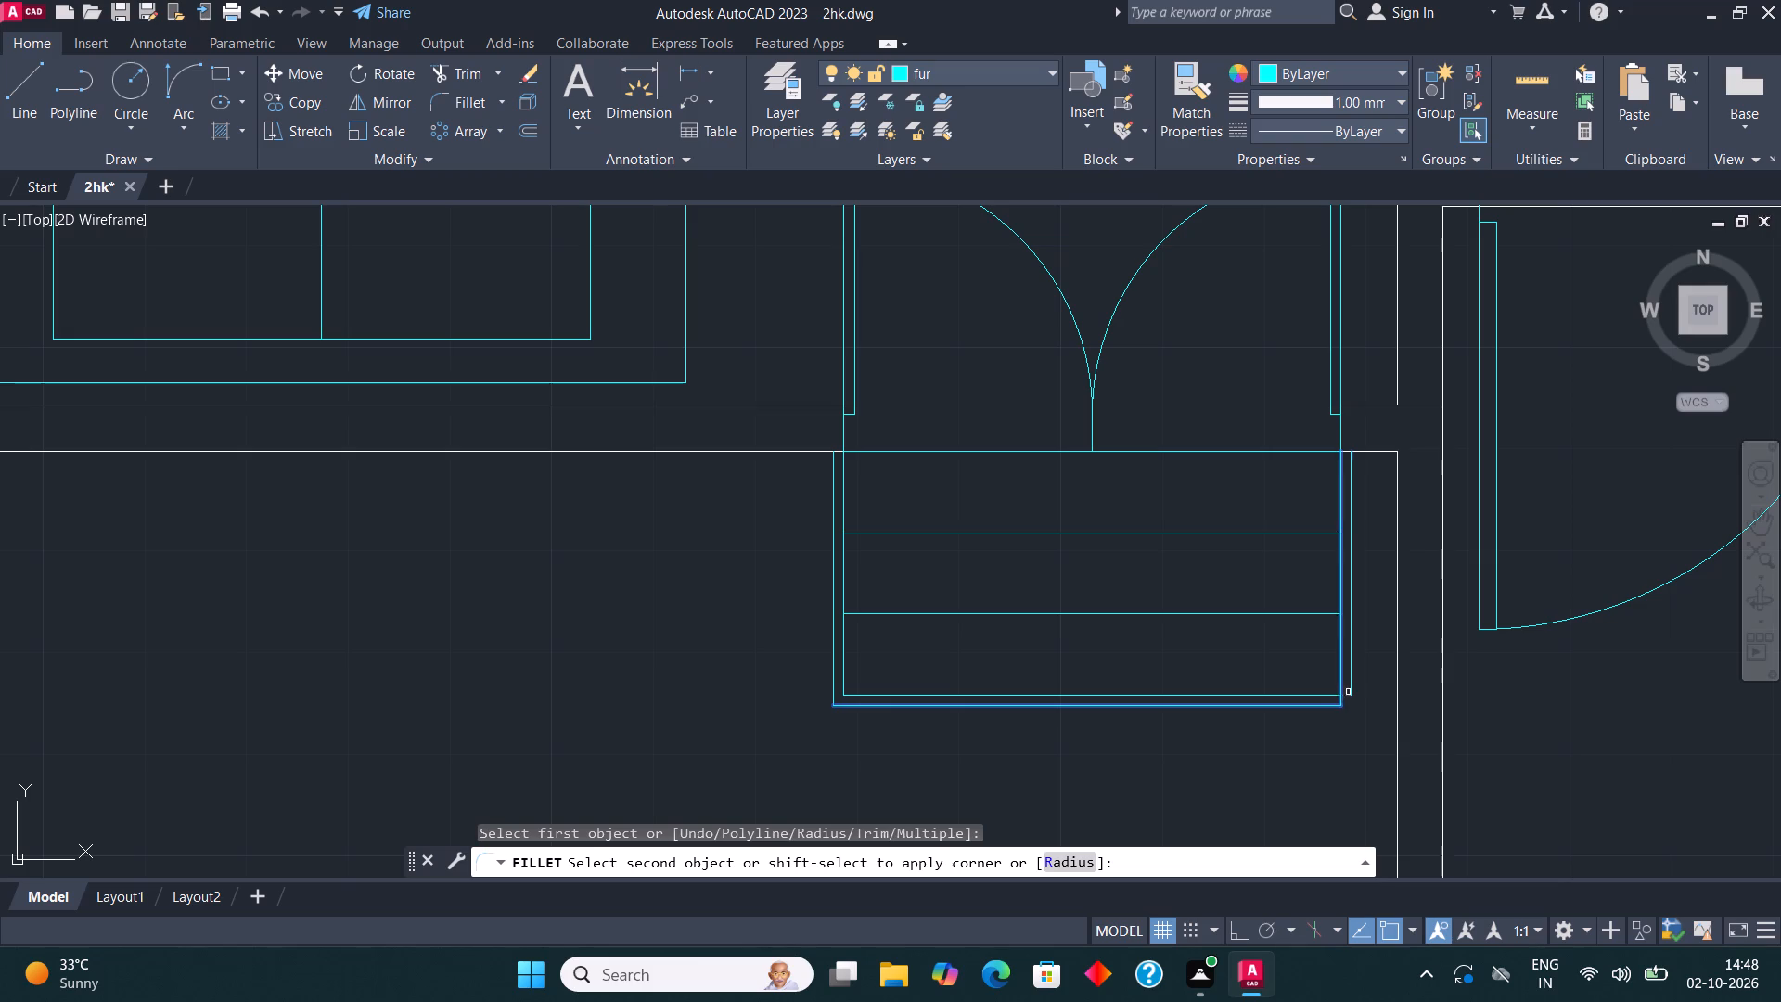
pyautogui.click(1352, 688)
# Draw a centre line down the entrance steps from the threshold's midpoint to the lowest step line.
pyautogui.moveTo(1235, 635); pyautogui.dragTo(1053, 637, button='middle')
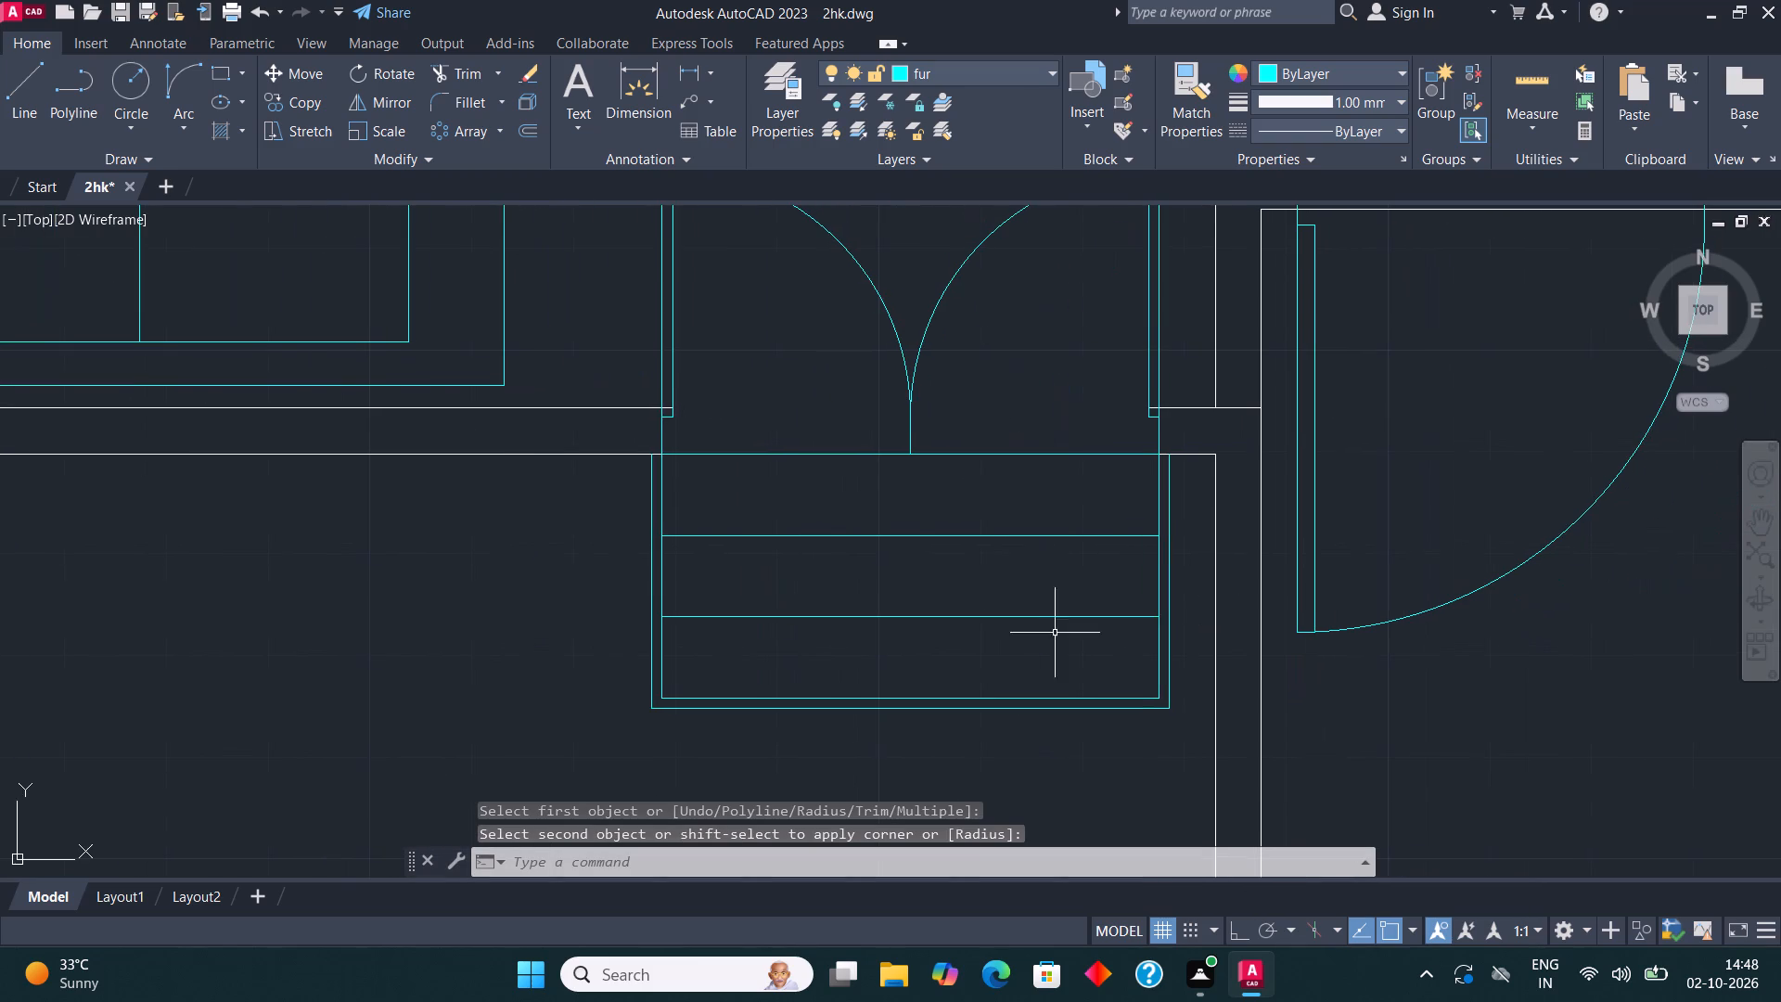
pyautogui.click(21, 71)
pyautogui.click(916, 451)
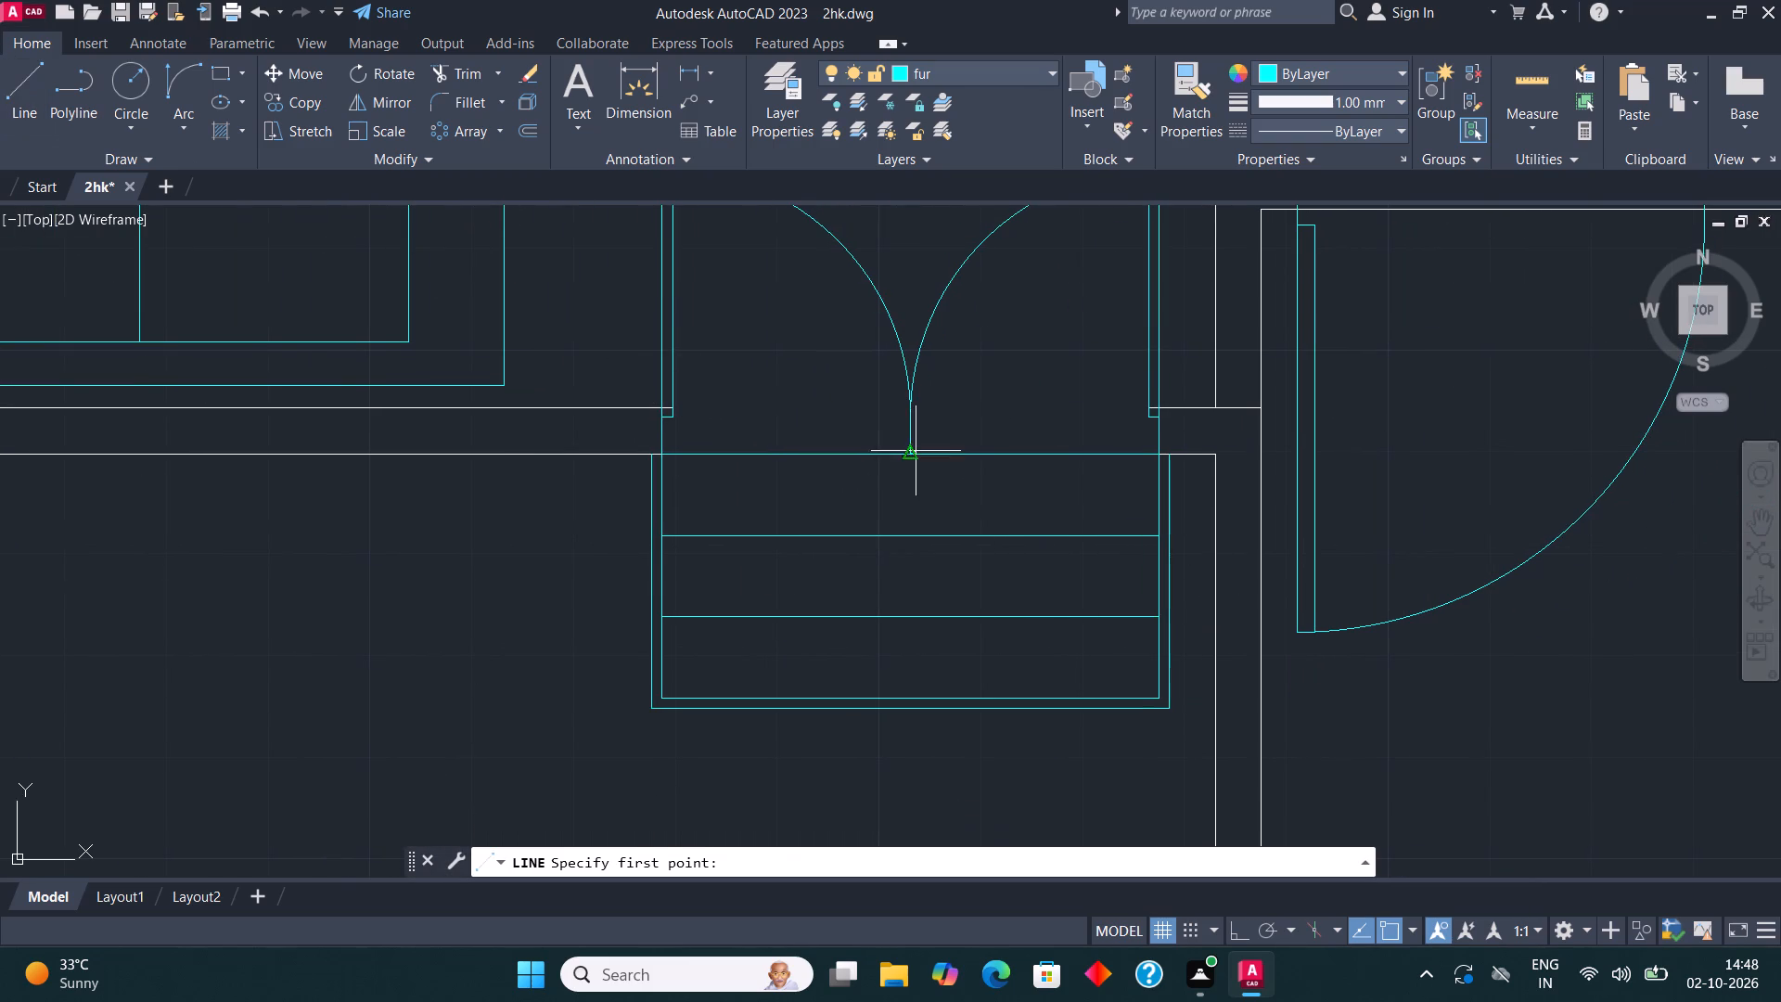
pyautogui.click(914, 690)
pyautogui.press('Escape')
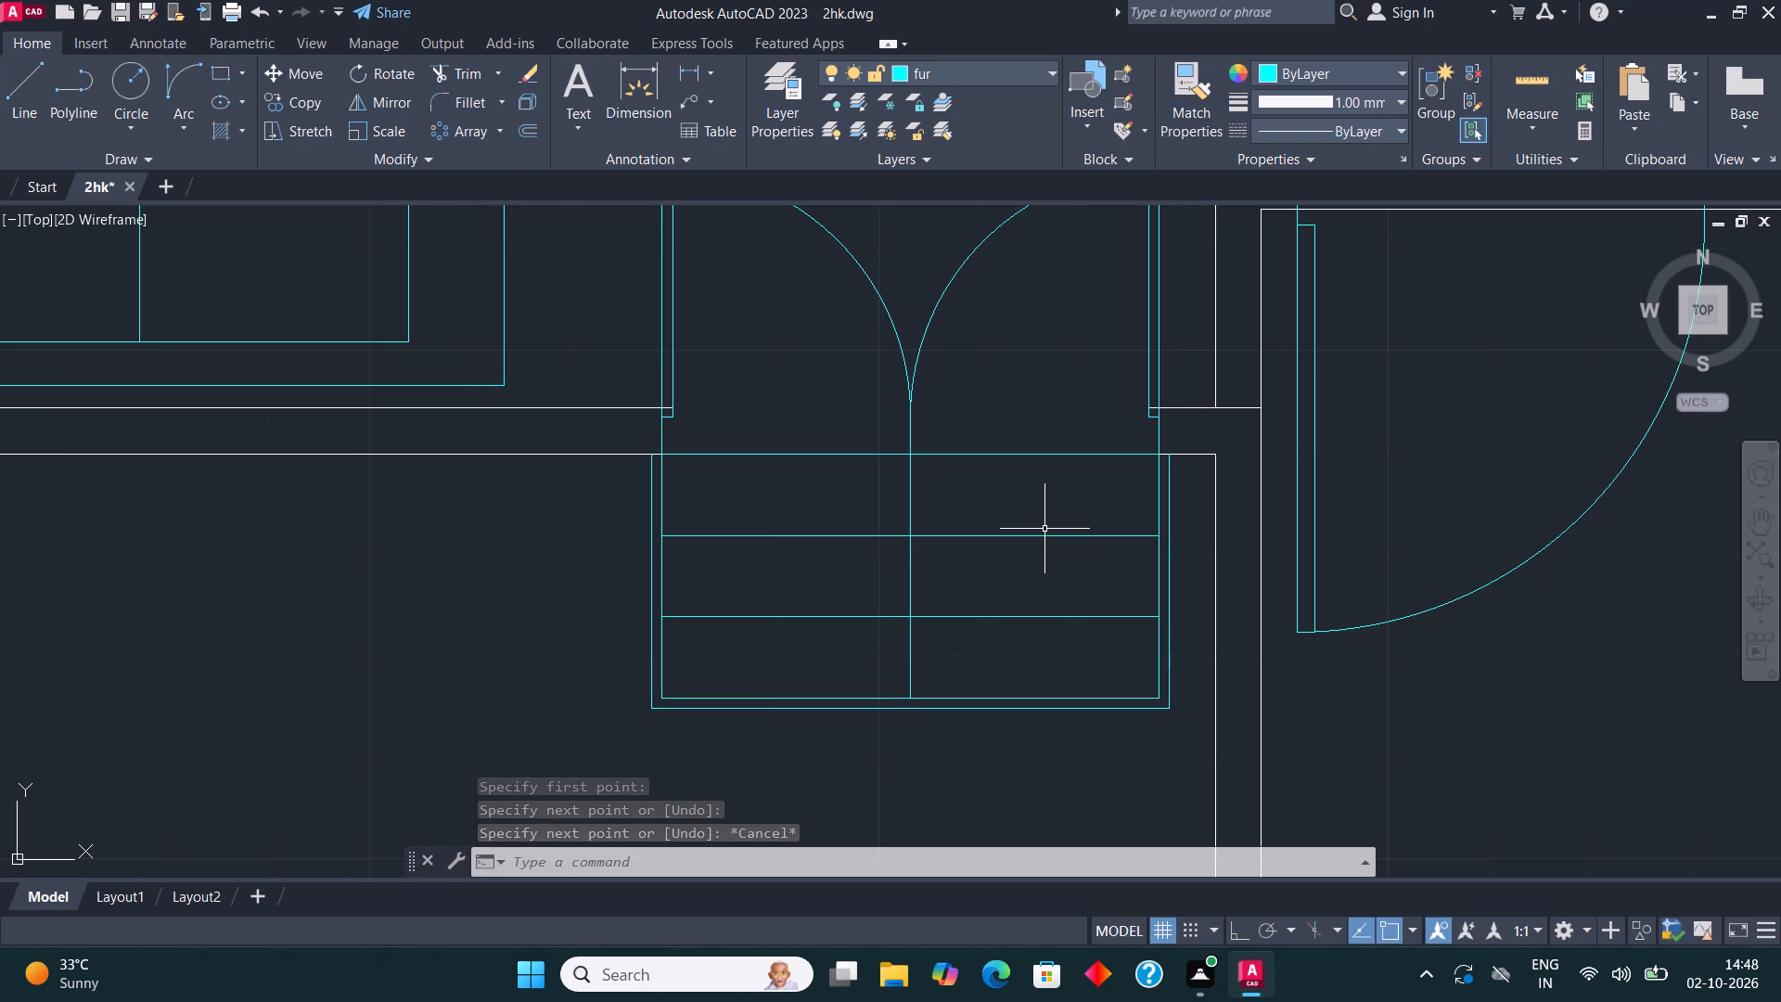
# Look over the floor plan from the entrance steps and south bedroom up to the north exterior wall.
pyautogui.moveTo(782, 700); pyautogui.dragTo(935, 657, button='middle')
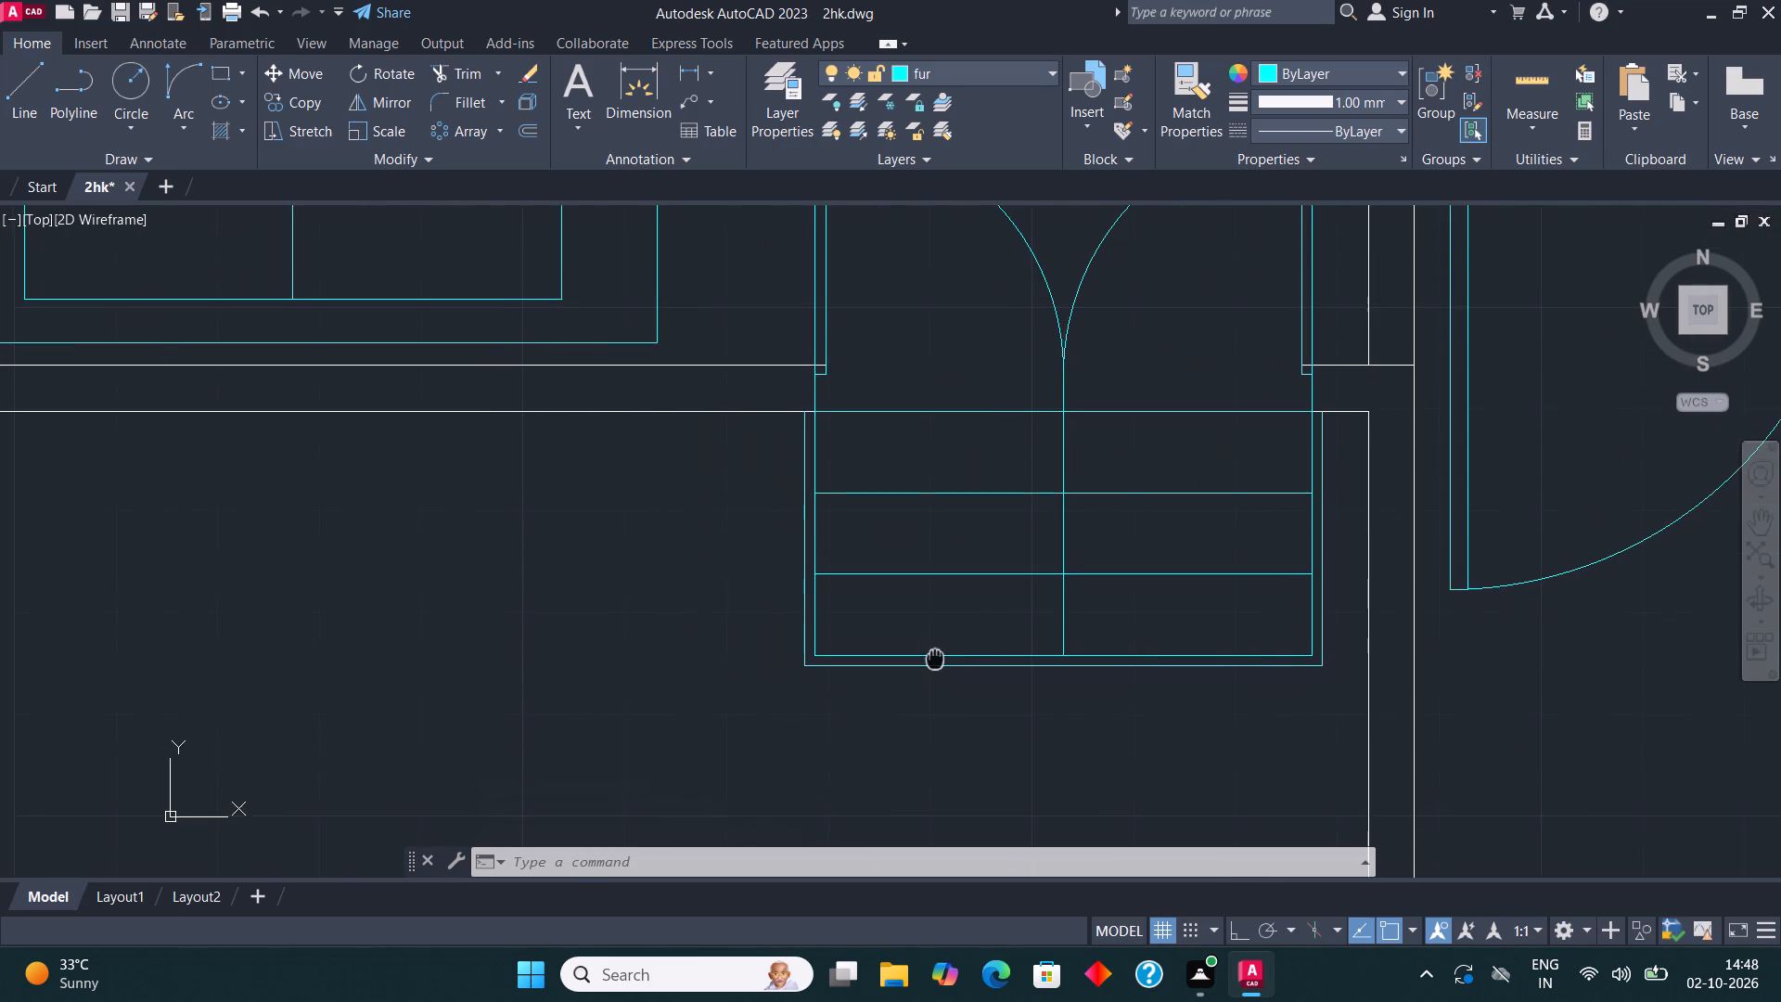
pyautogui.moveTo(935, 657); pyautogui.dragTo(931, 654, button='middle')
pyautogui.scroll(-2, 943, 628)
pyautogui.moveTo(1078, 618); pyautogui.dragTo(1019, 511, button='middle')
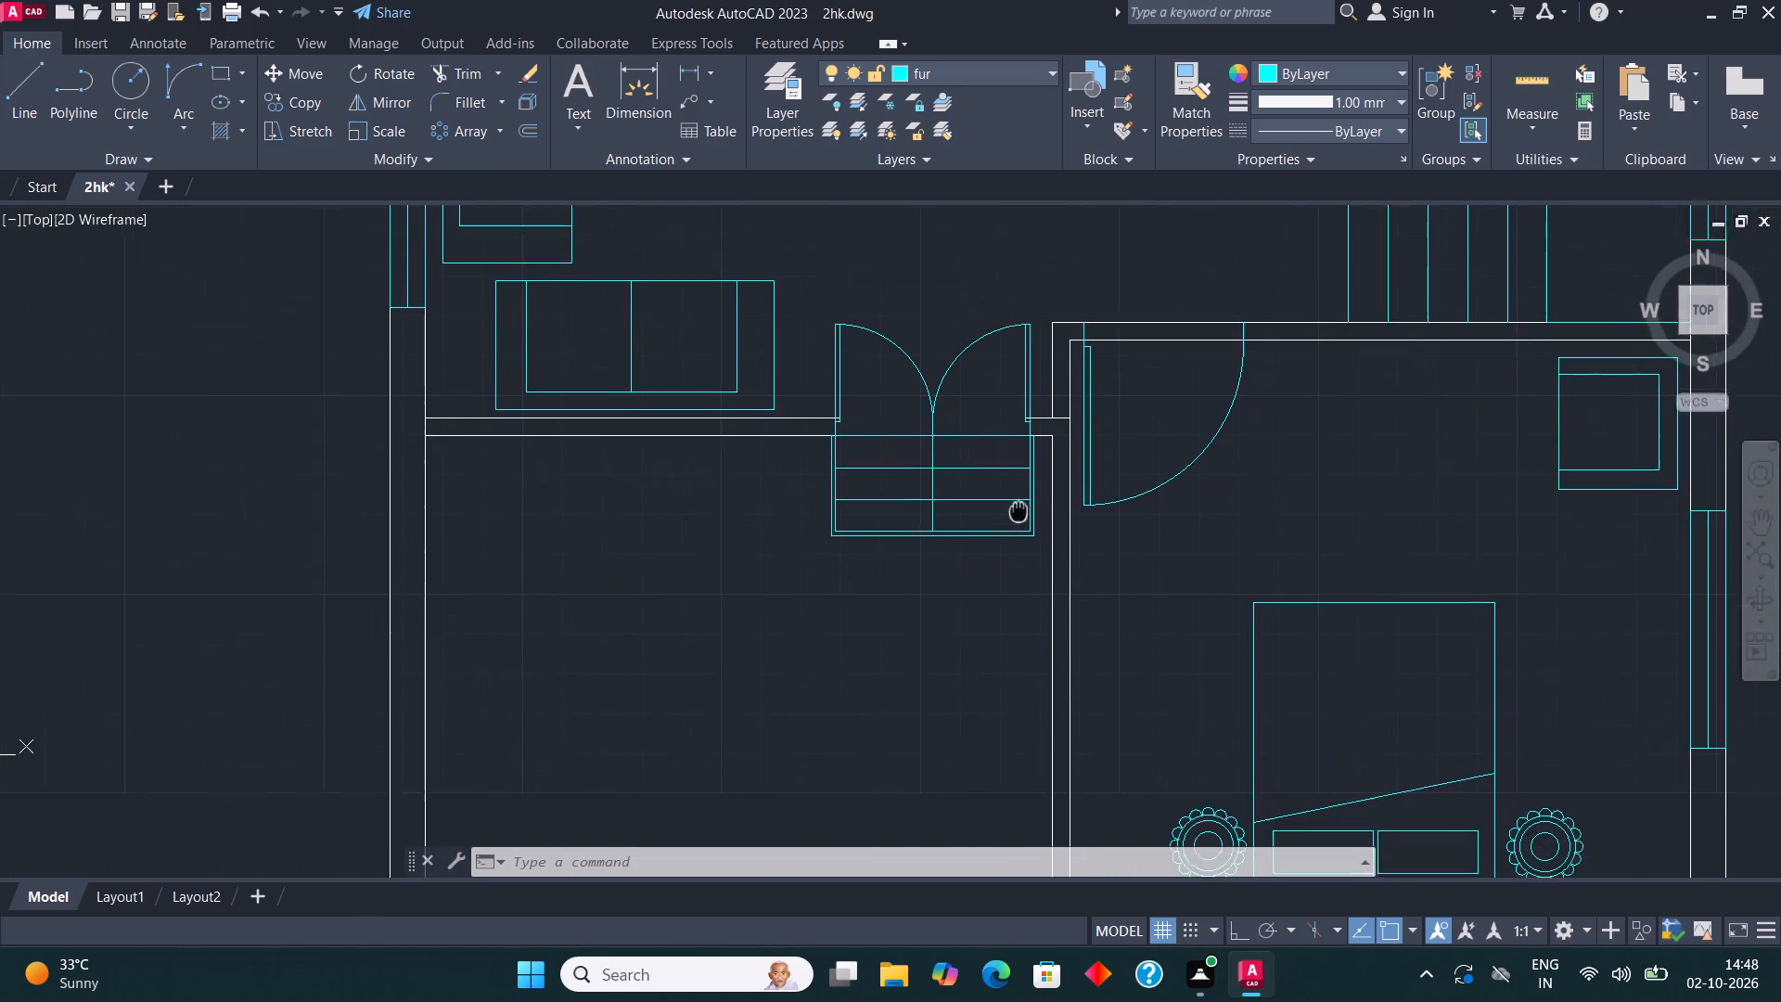
pyautogui.moveTo(1019, 511); pyautogui.dragTo(1013, 501, button='middle')
pyautogui.scroll(-1, 951, 490)
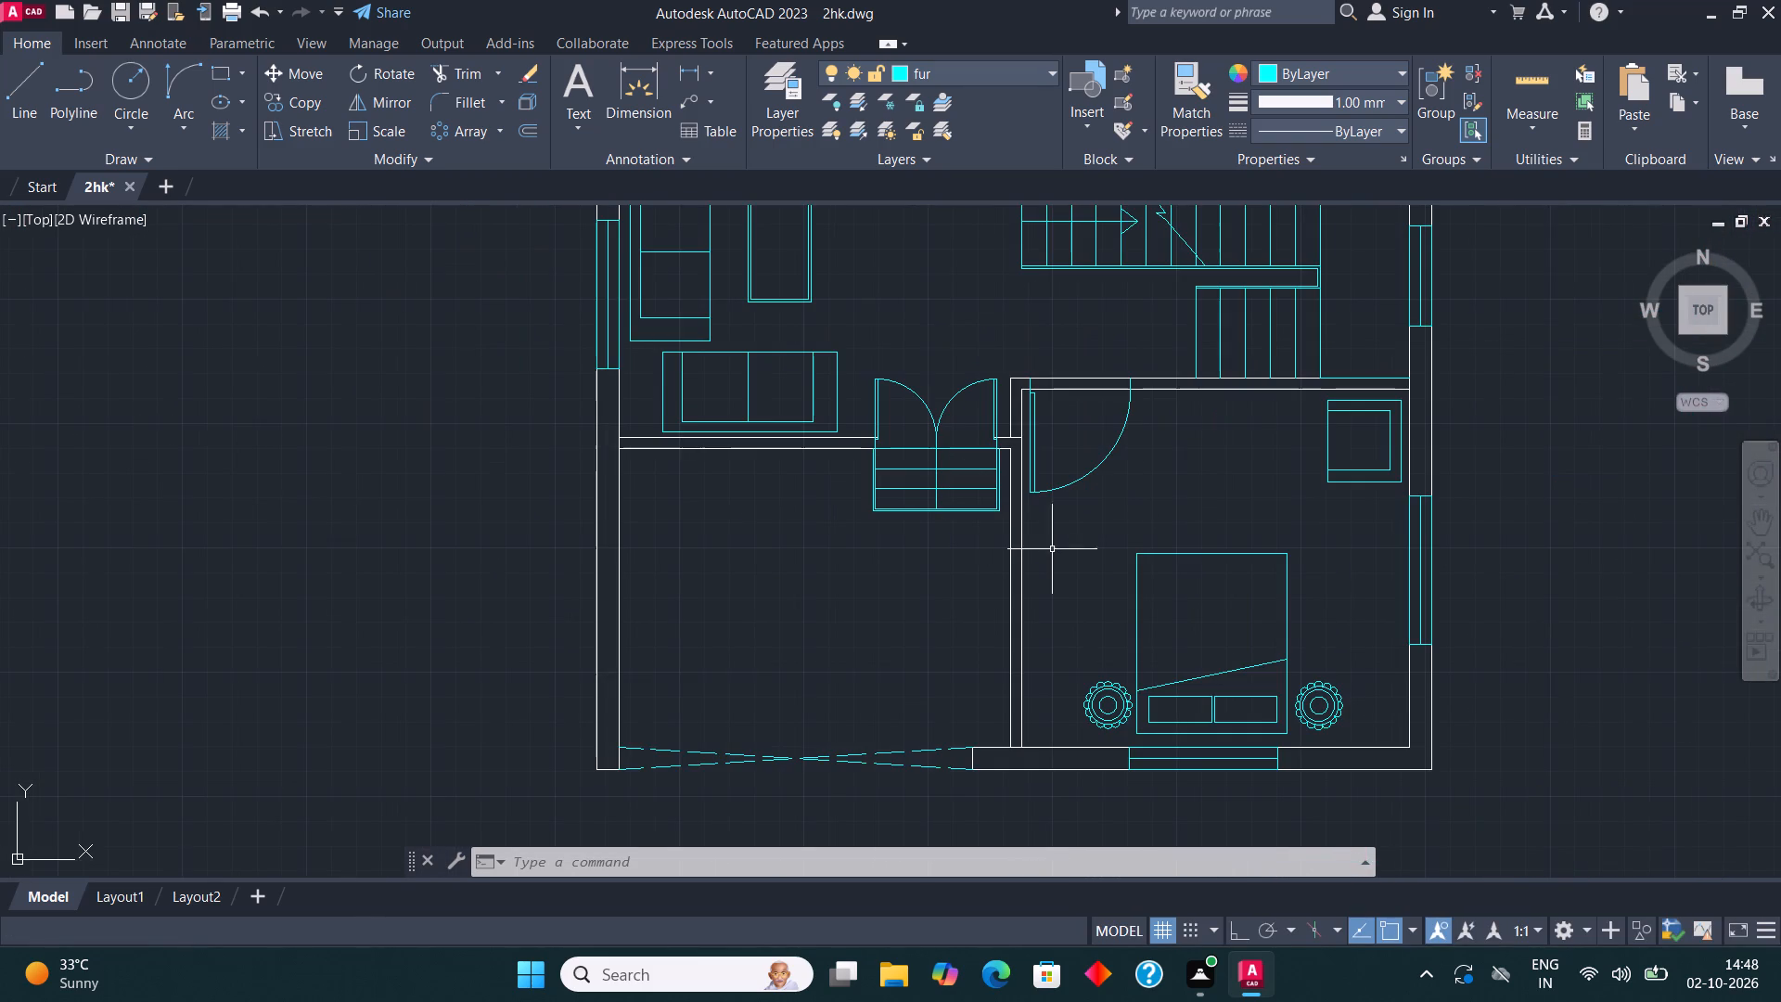
pyautogui.moveTo(1141, 593); pyautogui.dragTo(1113, 548, button='middle')
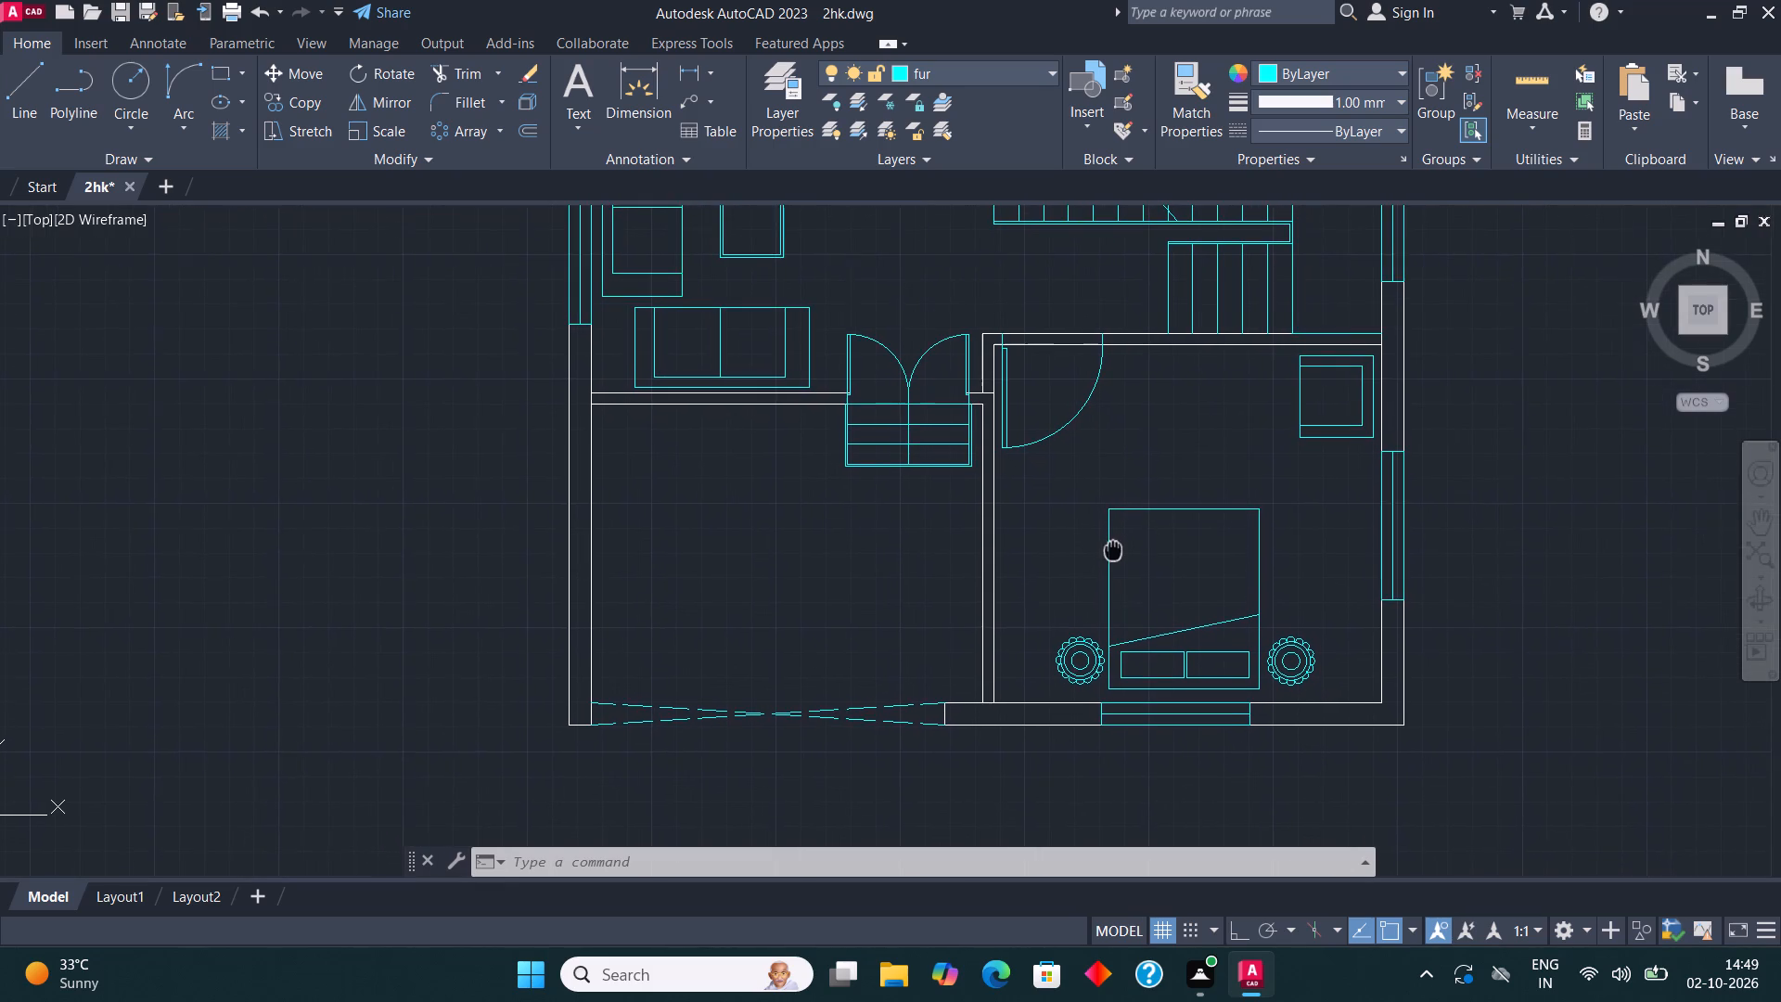
pyautogui.moveTo(1113, 548); pyautogui.dragTo(1101, 720, button='middle')
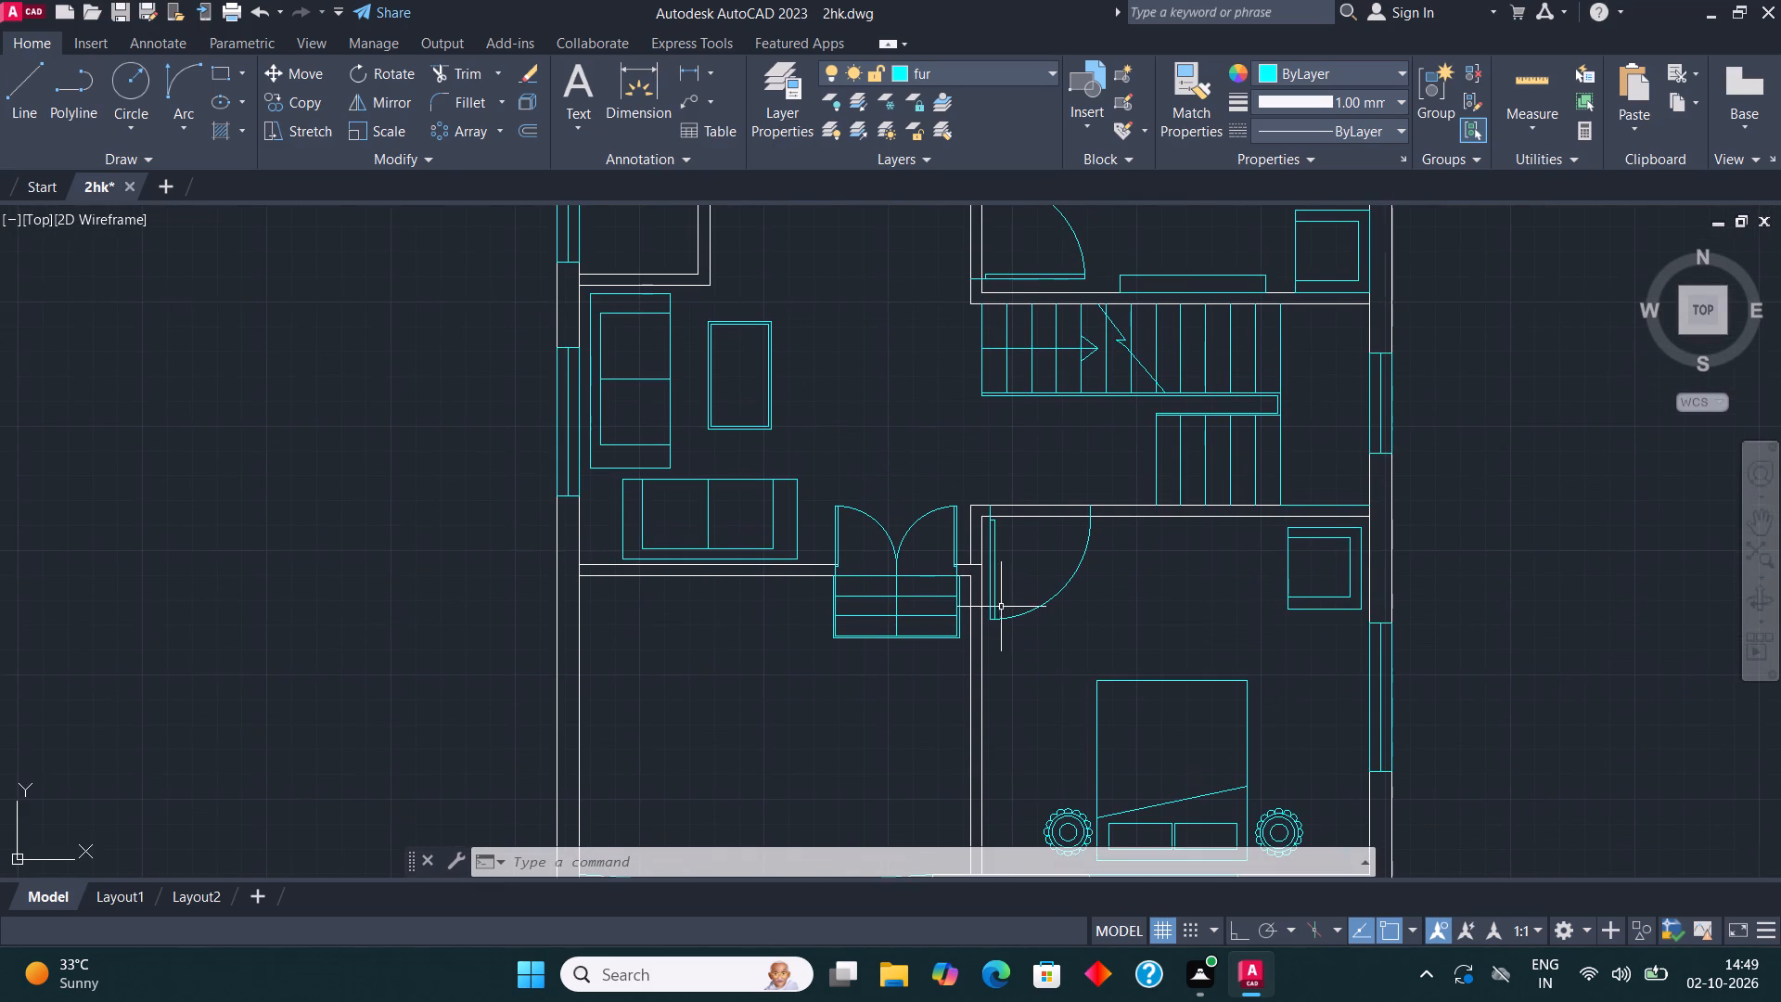
pyautogui.moveTo(1000, 597); pyautogui.dragTo(1041, 725, button='middle')
pyautogui.moveTo(1089, 533); pyautogui.dragTo(1143, 664, button='middle')
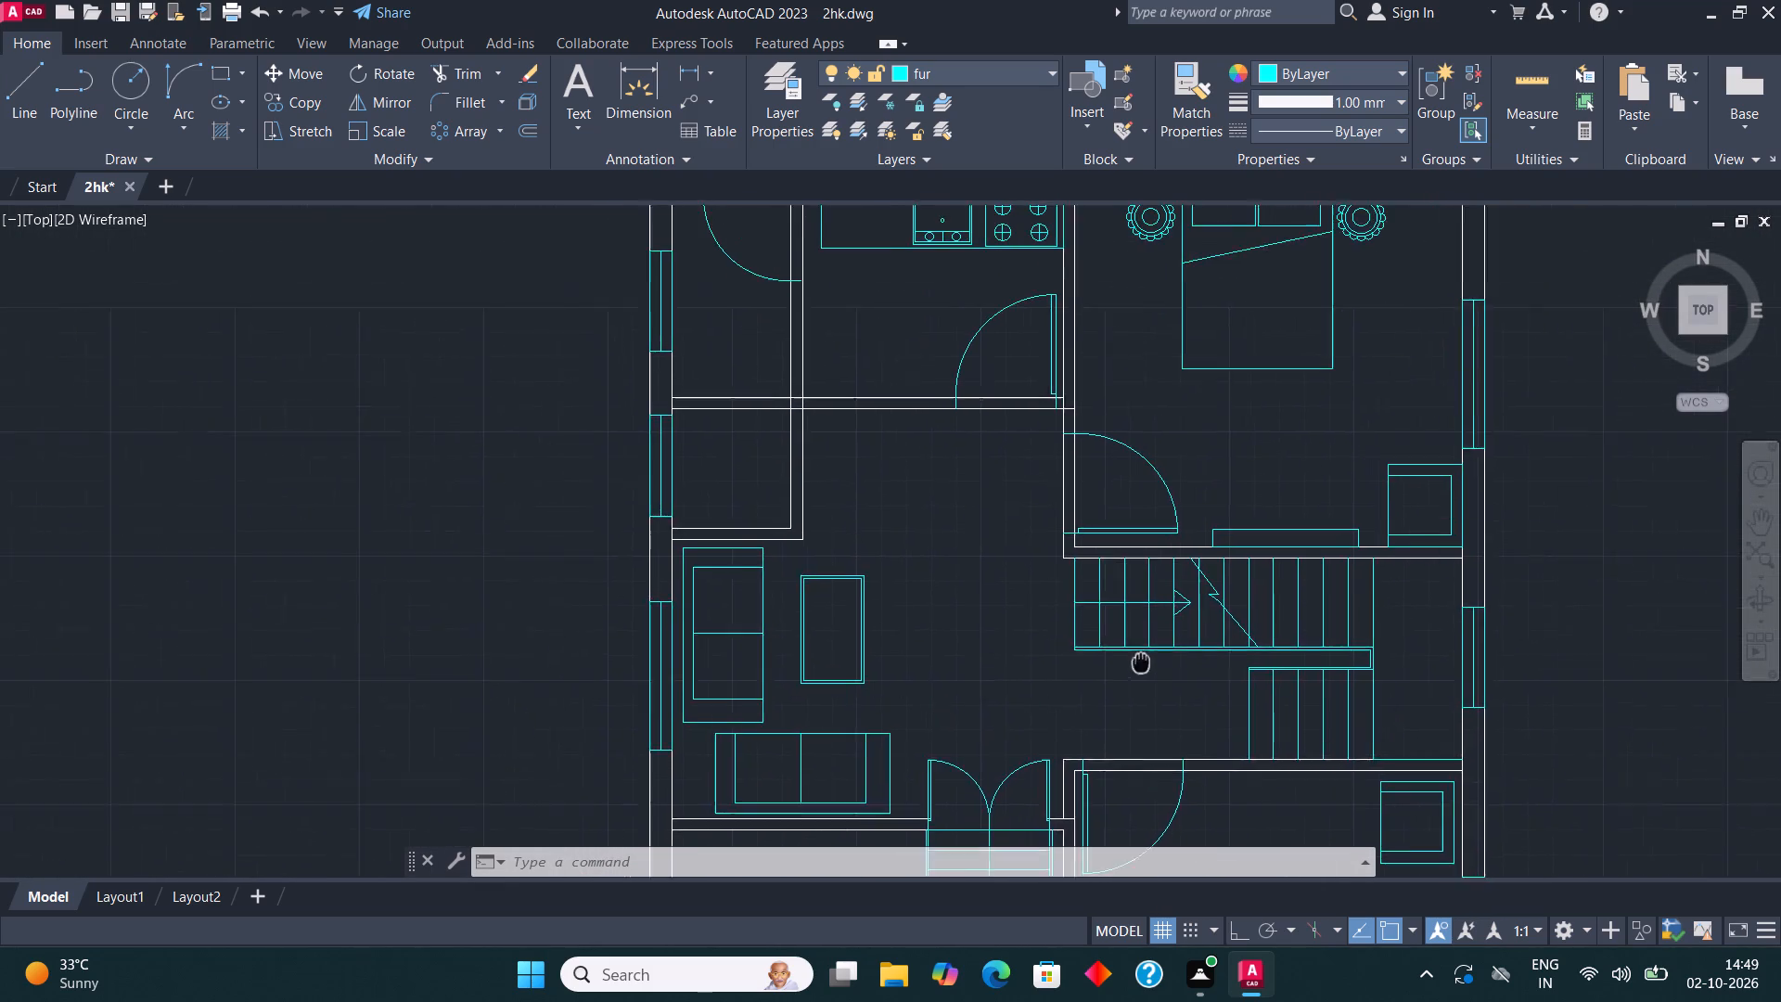
pyautogui.moveTo(1143, 664); pyautogui.dragTo(1162, 828, button='middle')
pyautogui.moveTo(1315, 538); pyautogui.dragTo(1358, 634, button='middle')
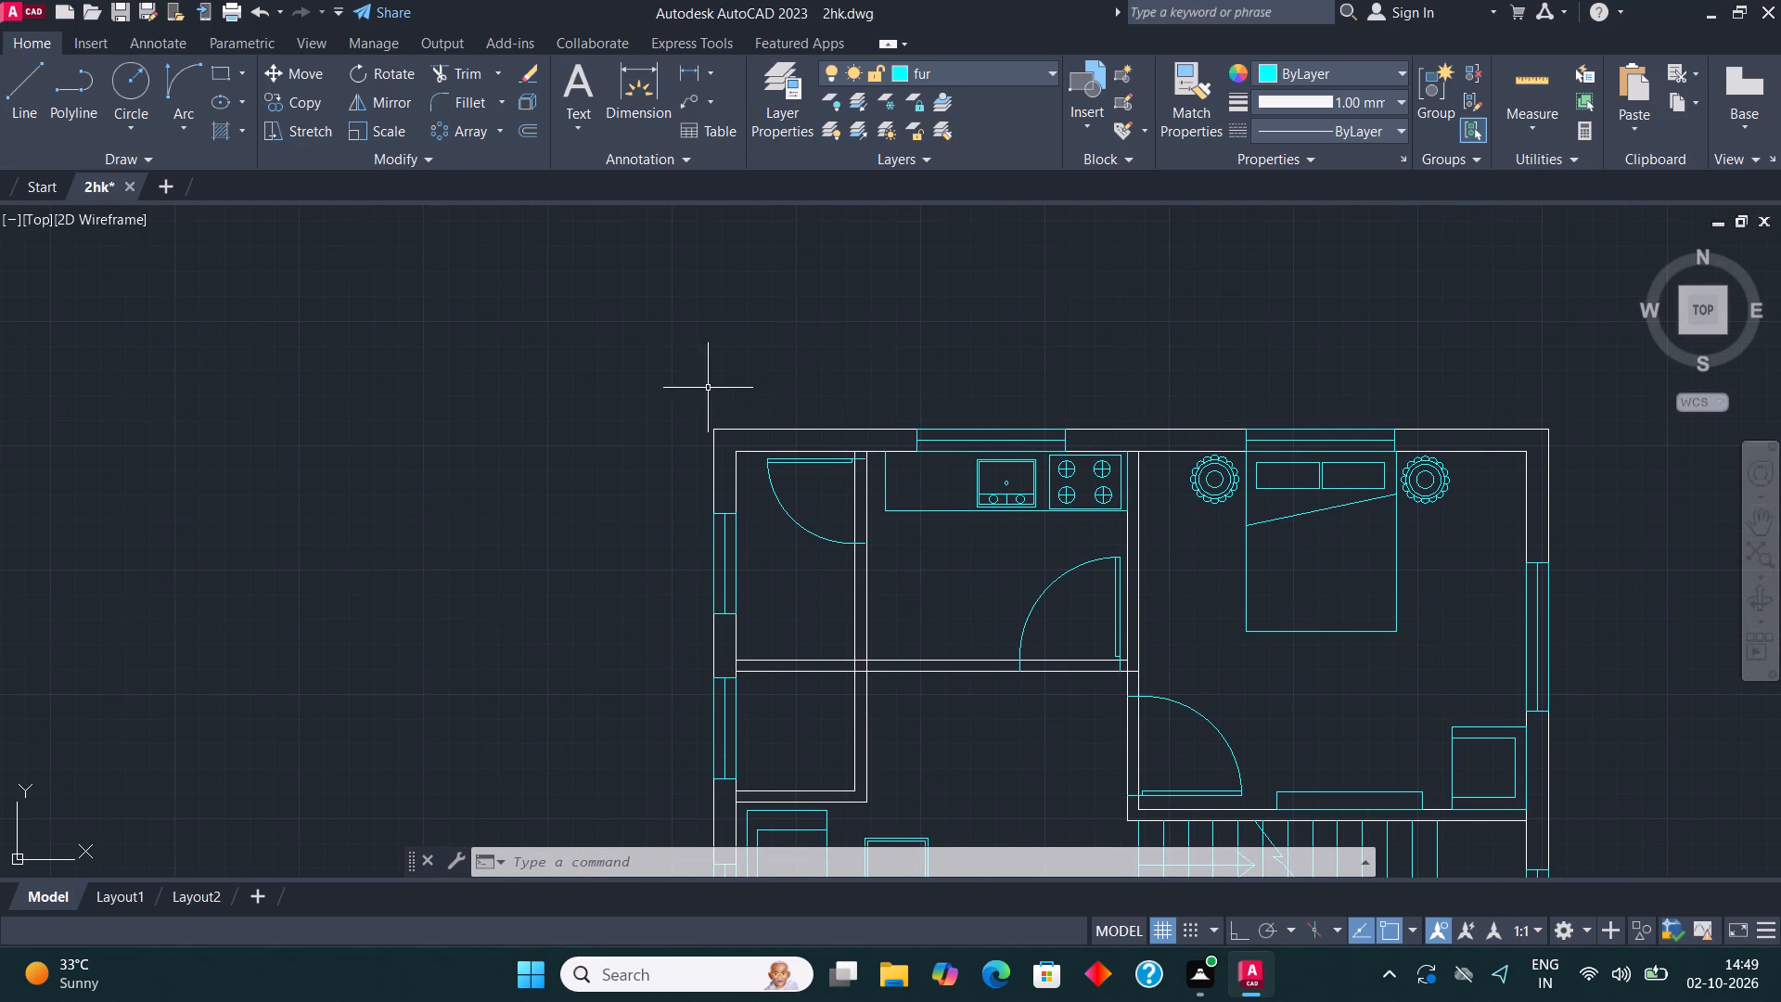
pyautogui.scroll(1, 811, 433)
pyautogui.scroll(-2, 814, 437)
pyautogui.scroll(-2, 977, 388)
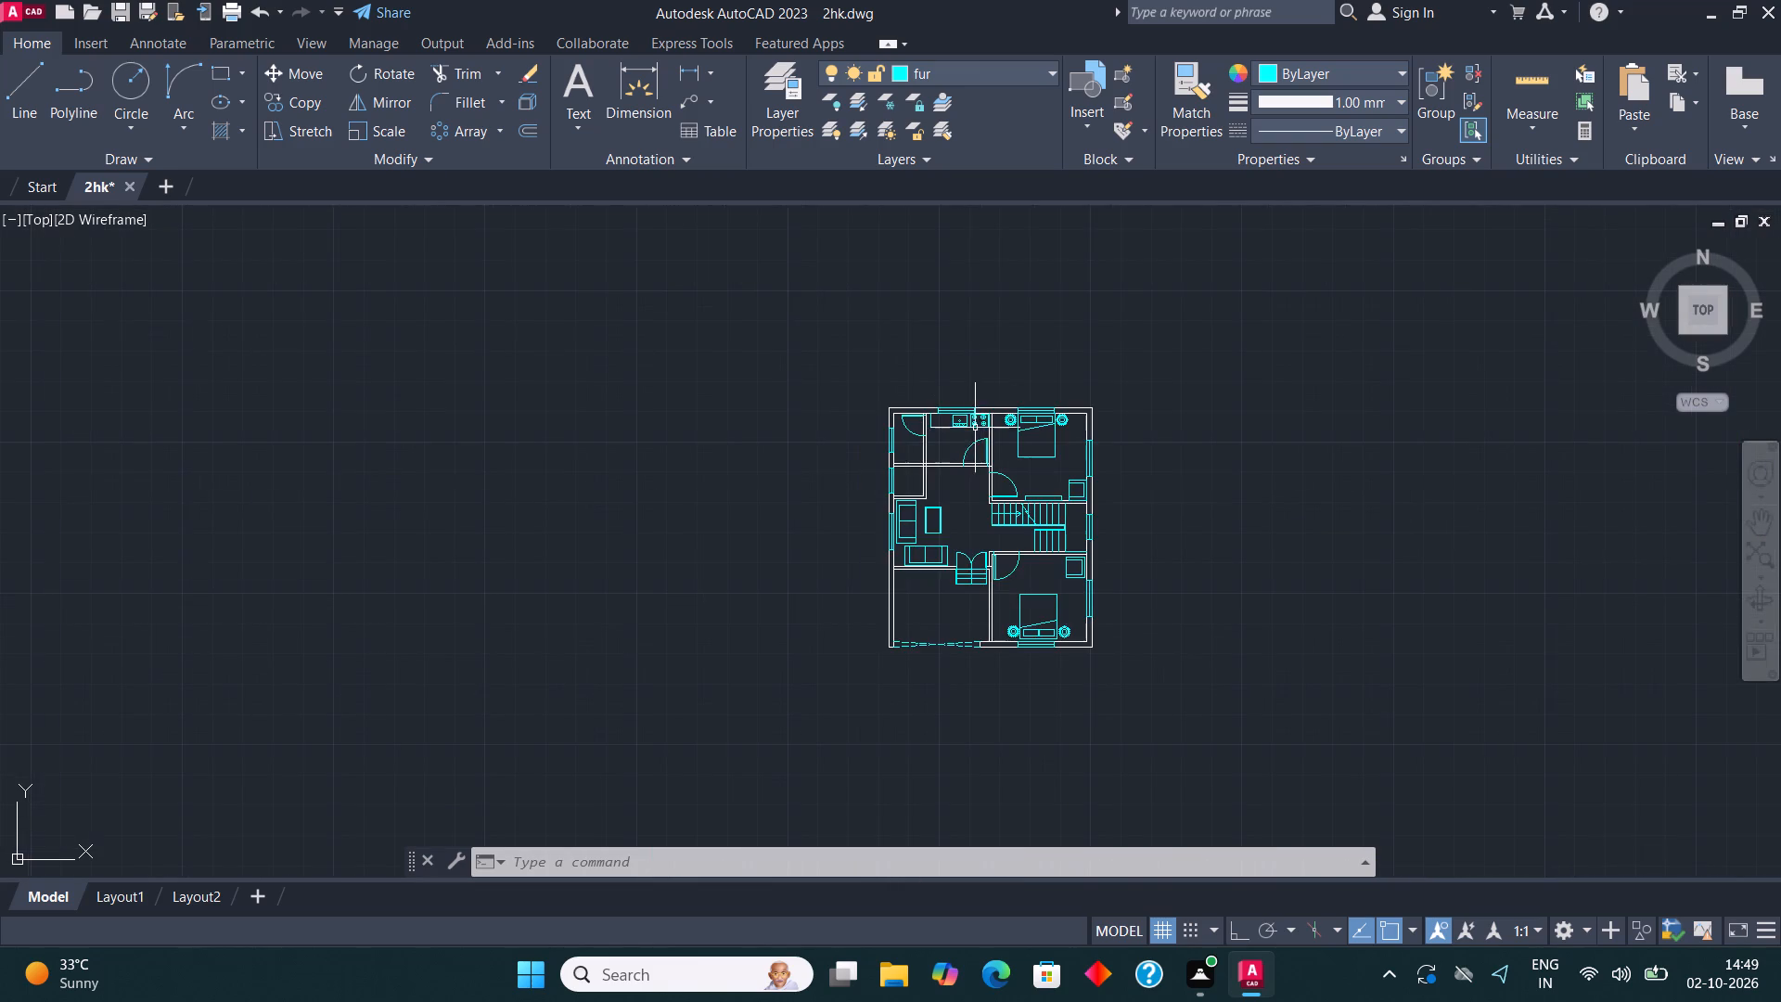
# Make layer 0 current and hatch the three north exterior wall segments, including both corners, with the ANSI38 pattern.
pyautogui.scroll(2, 975, 428)
pyautogui.moveTo(962, 372); pyautogui.dragTo(964, 417, button='middle')
pyautogui.scroll(1, 960, 414)
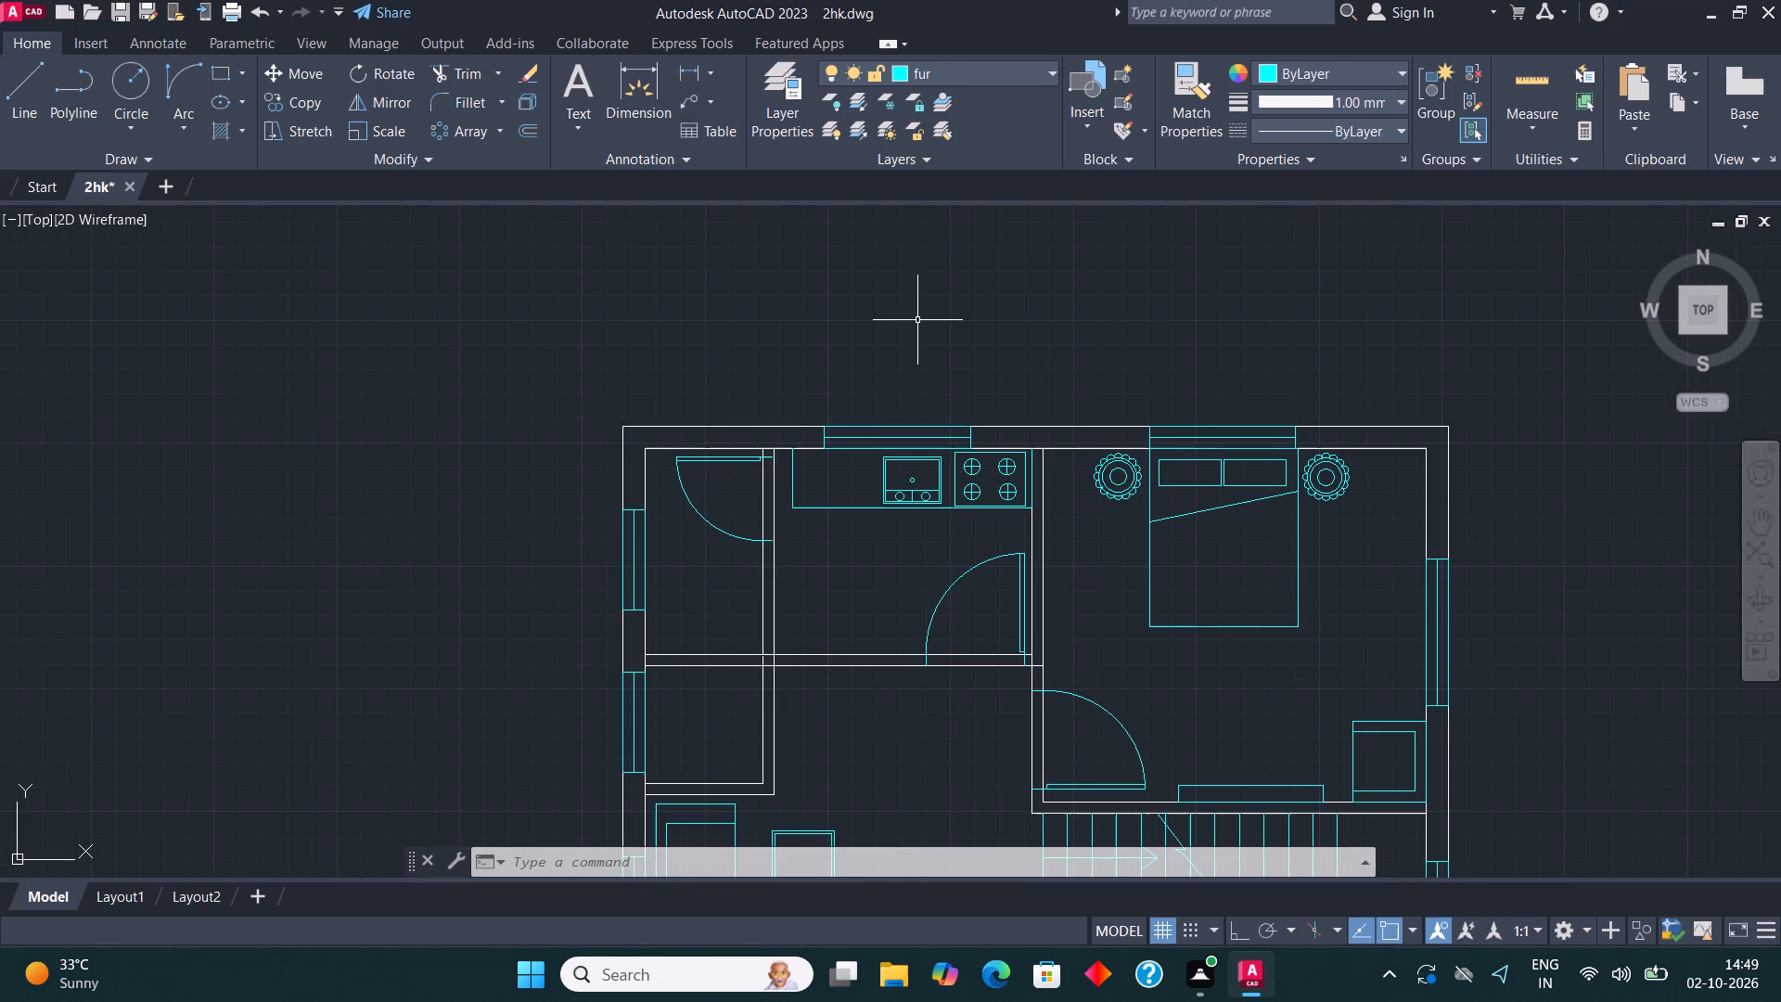
pyautogui.click(985, 60)
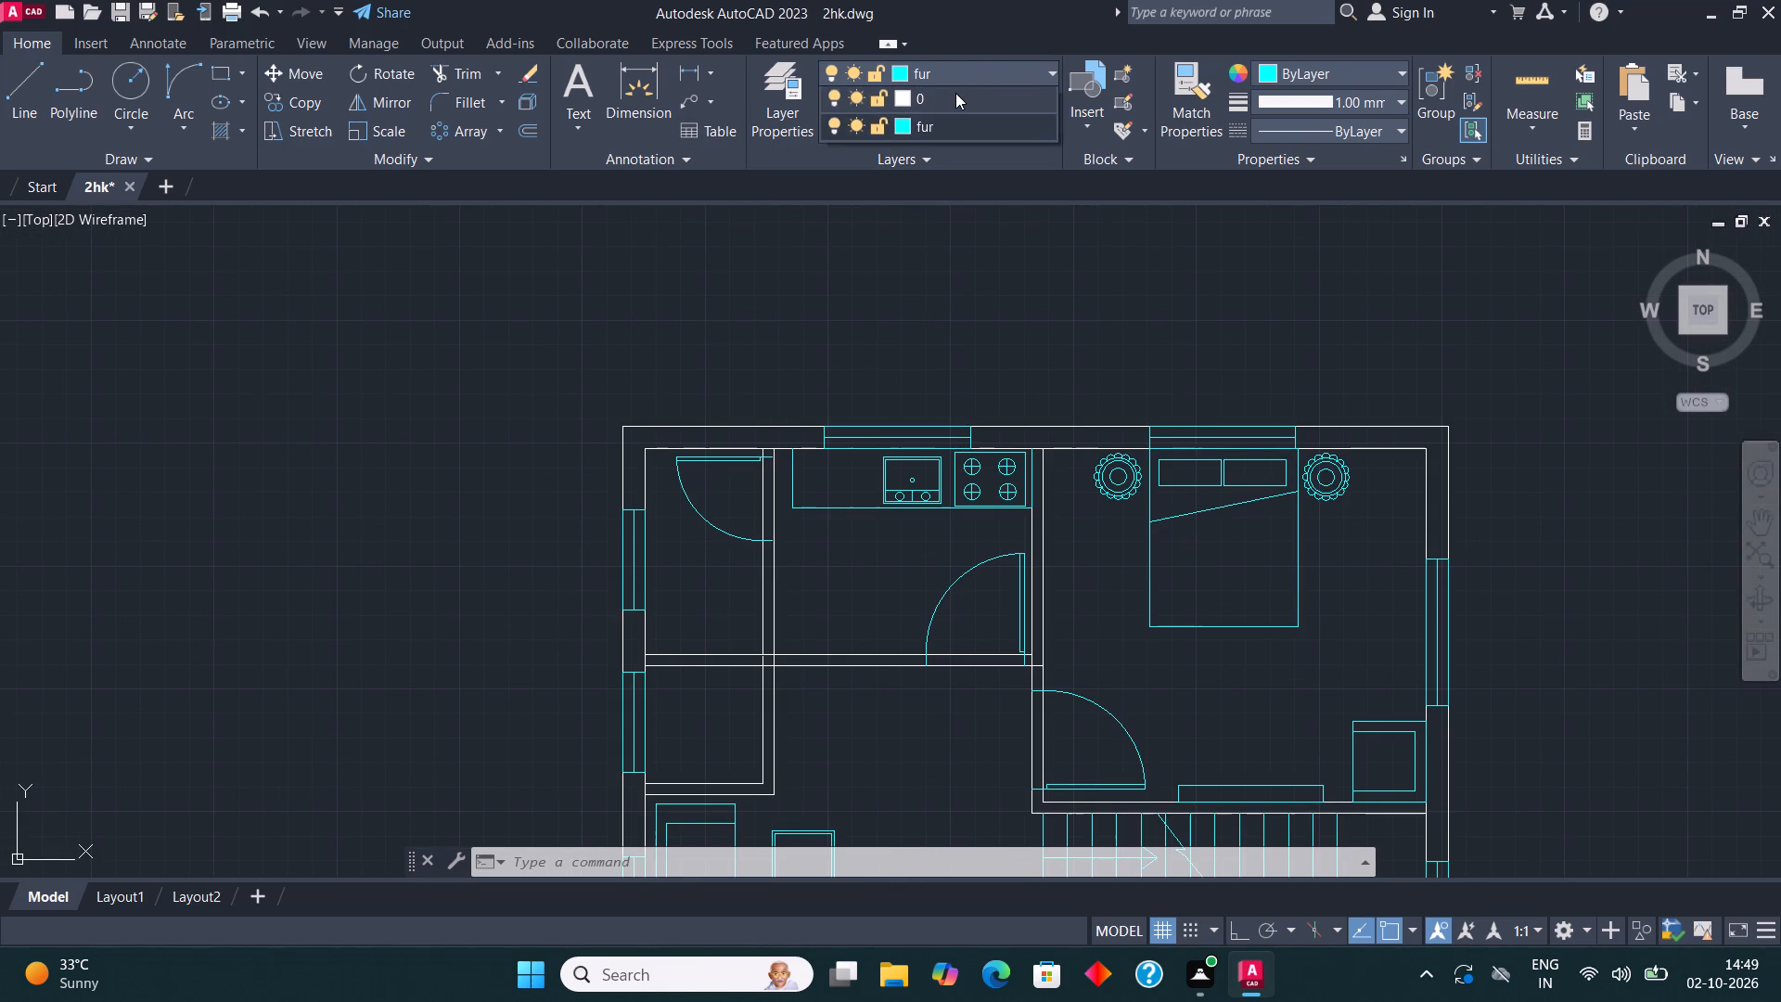
pyautogui.click(955, 93)
pyautogui.press('h')
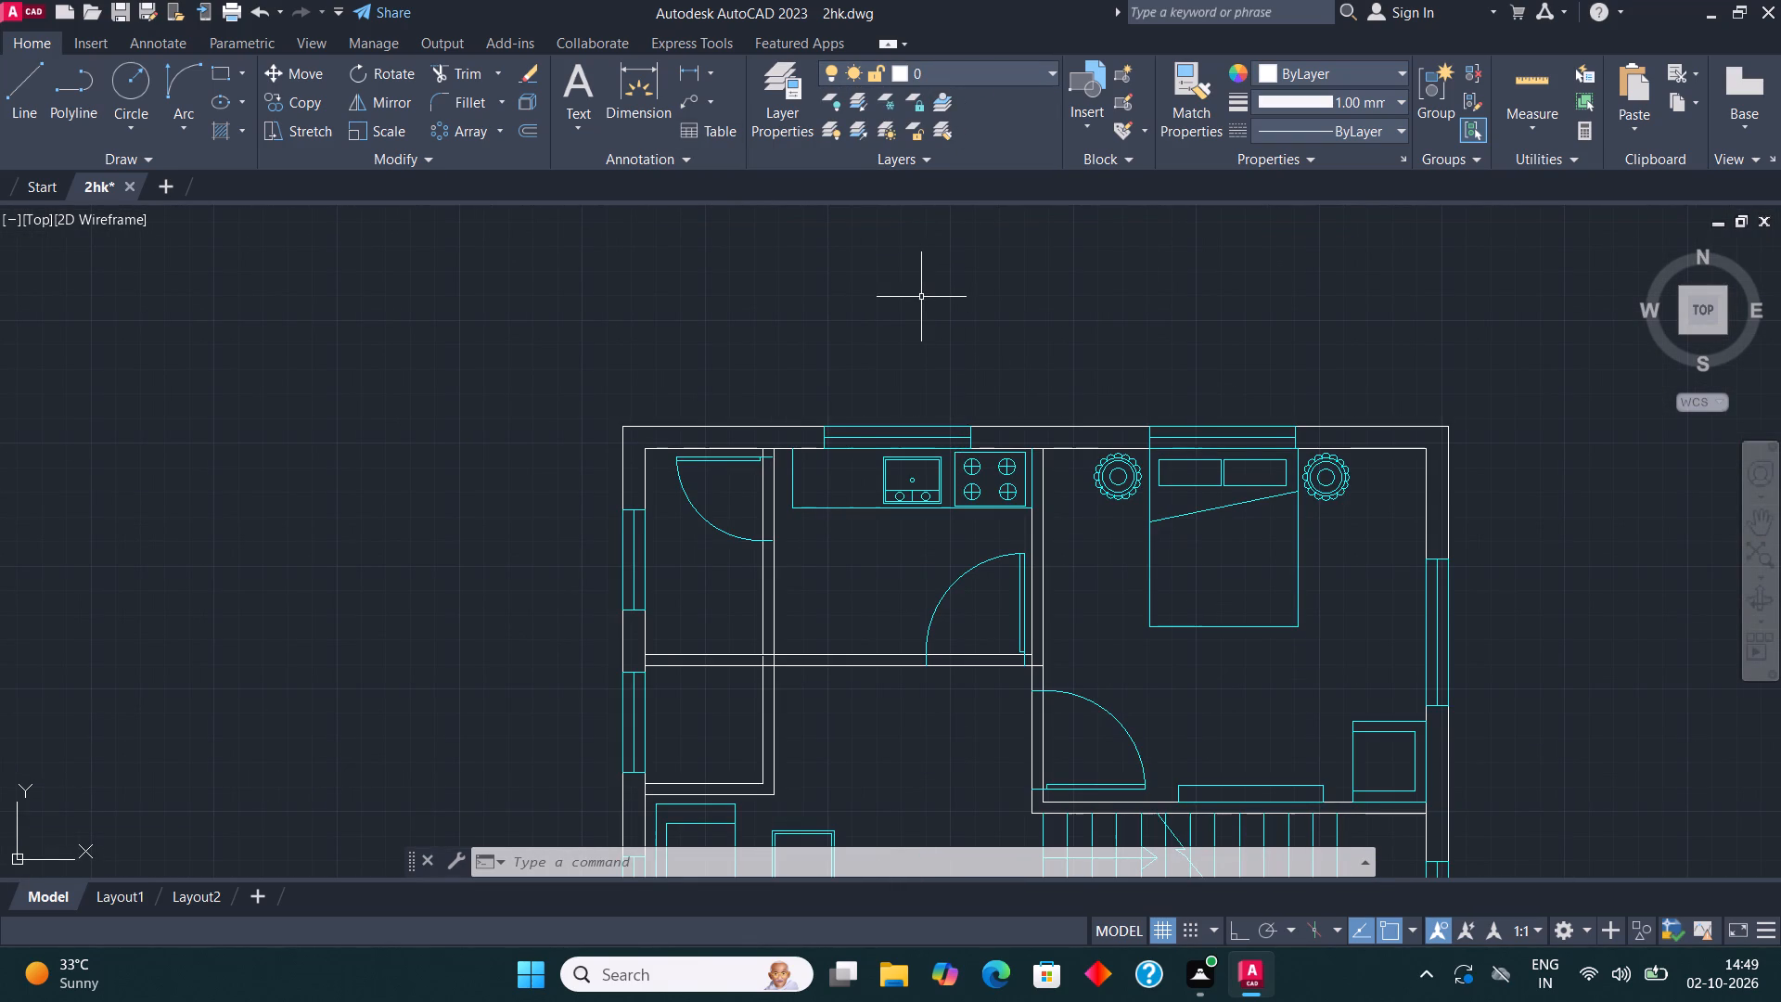
pyautogui.press('Return')
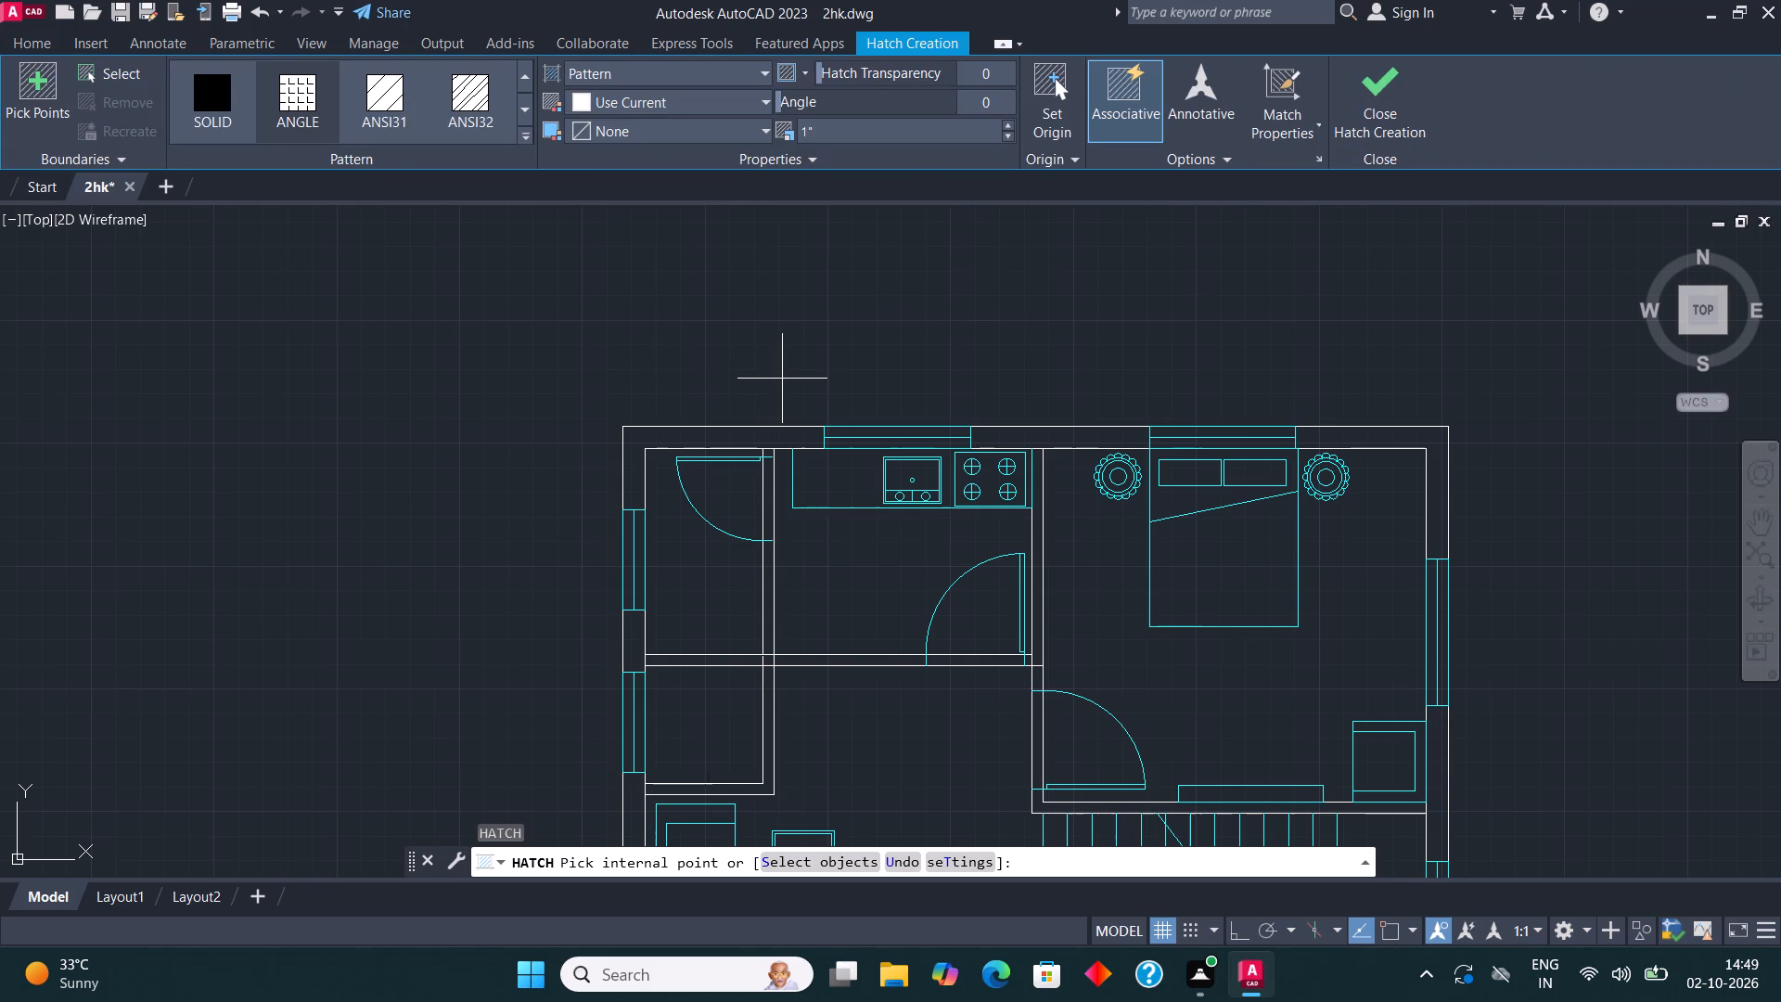
pyautogui.click(527, 72)
pyautogui.click(525, 106)
pyautogui.click(519, 107)
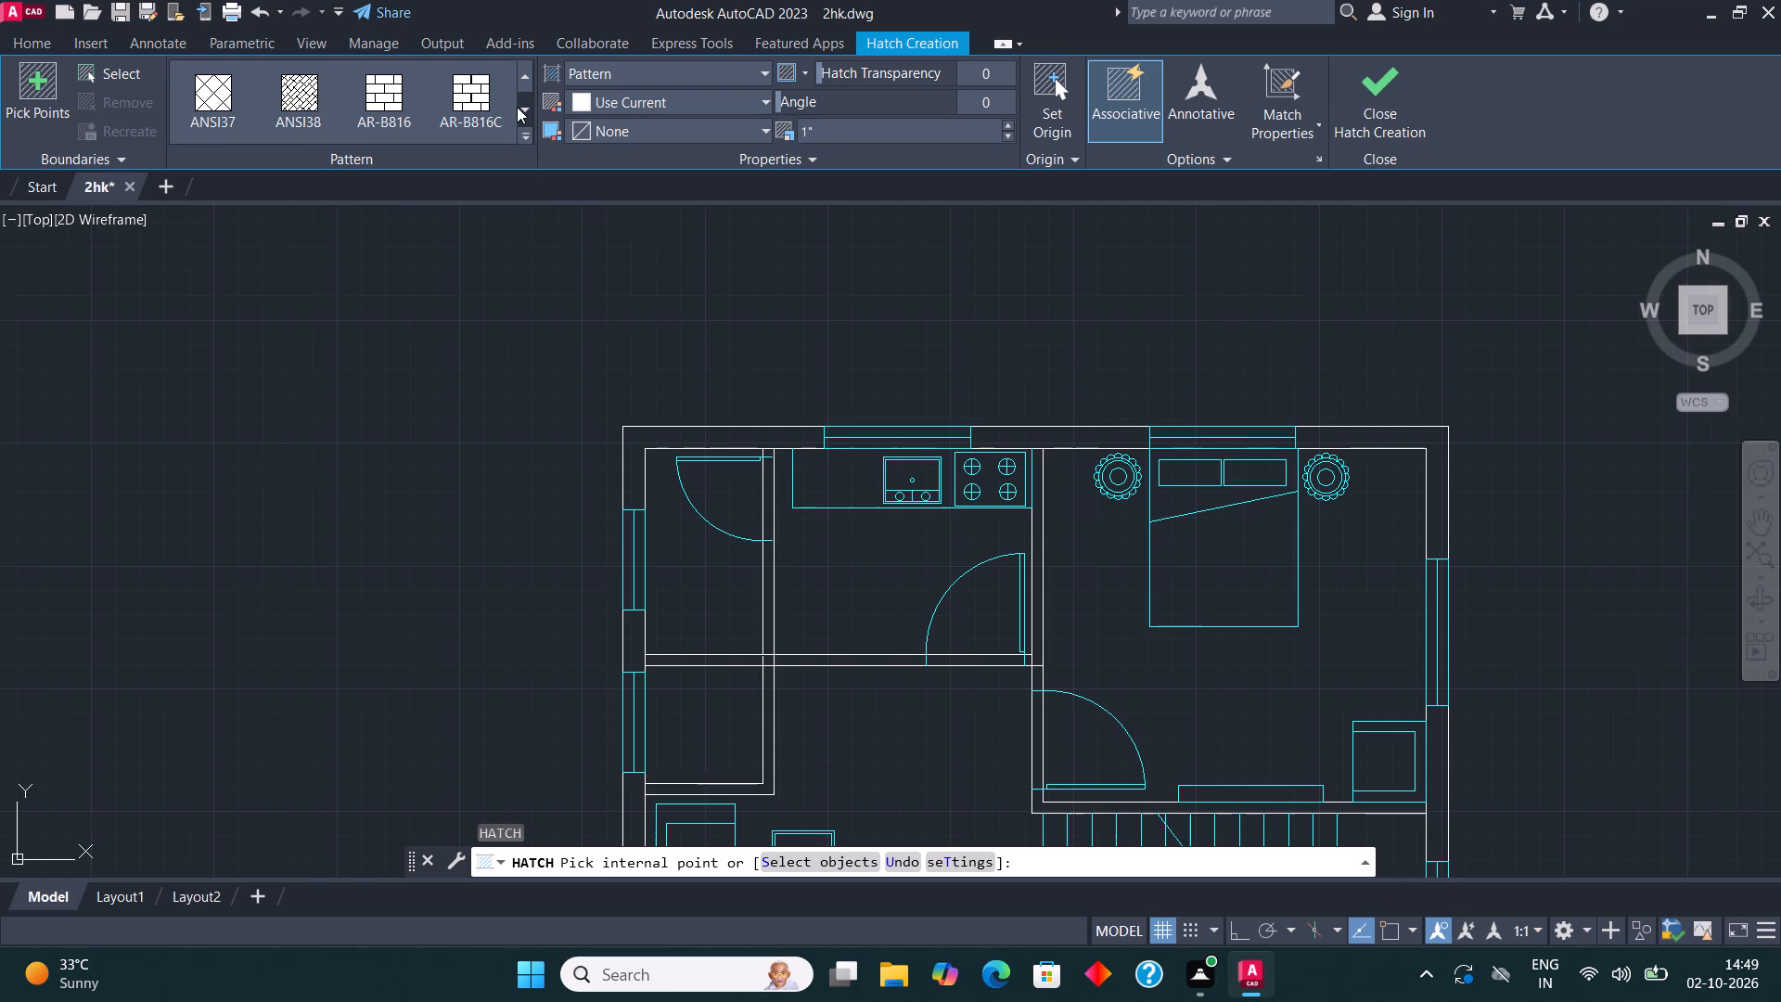
pyautogui.click(297, 89)
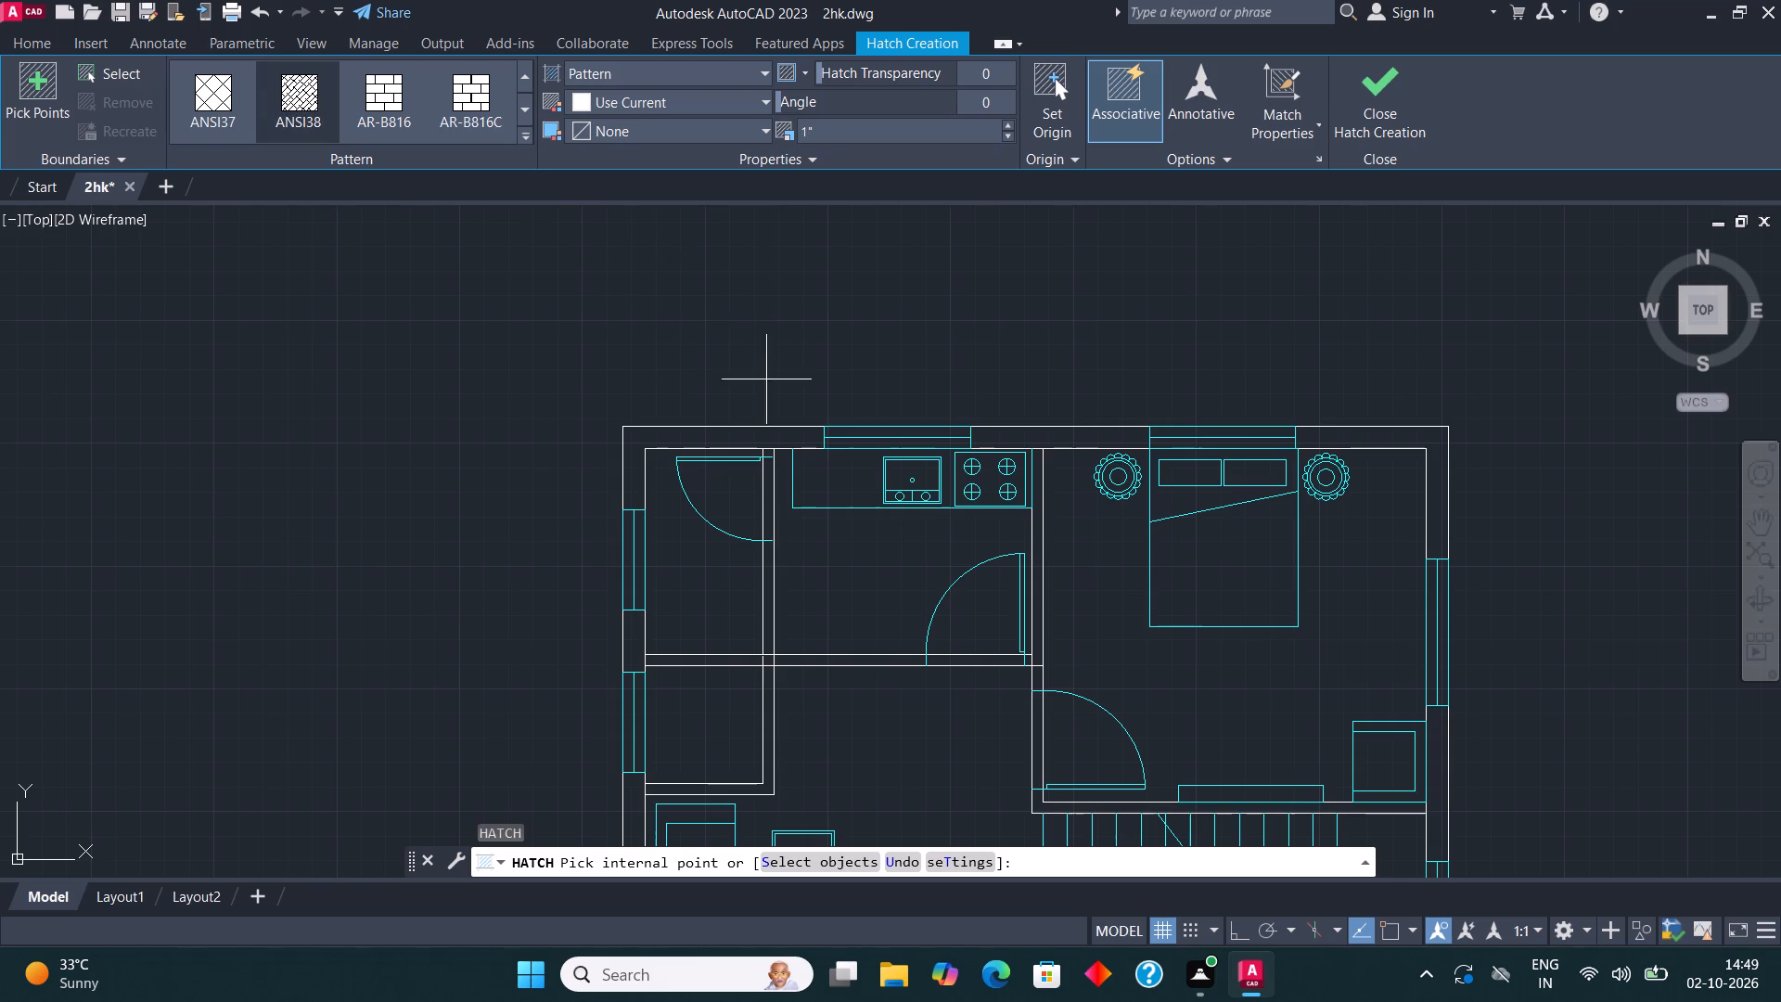
pyautogui.click(779, 439)
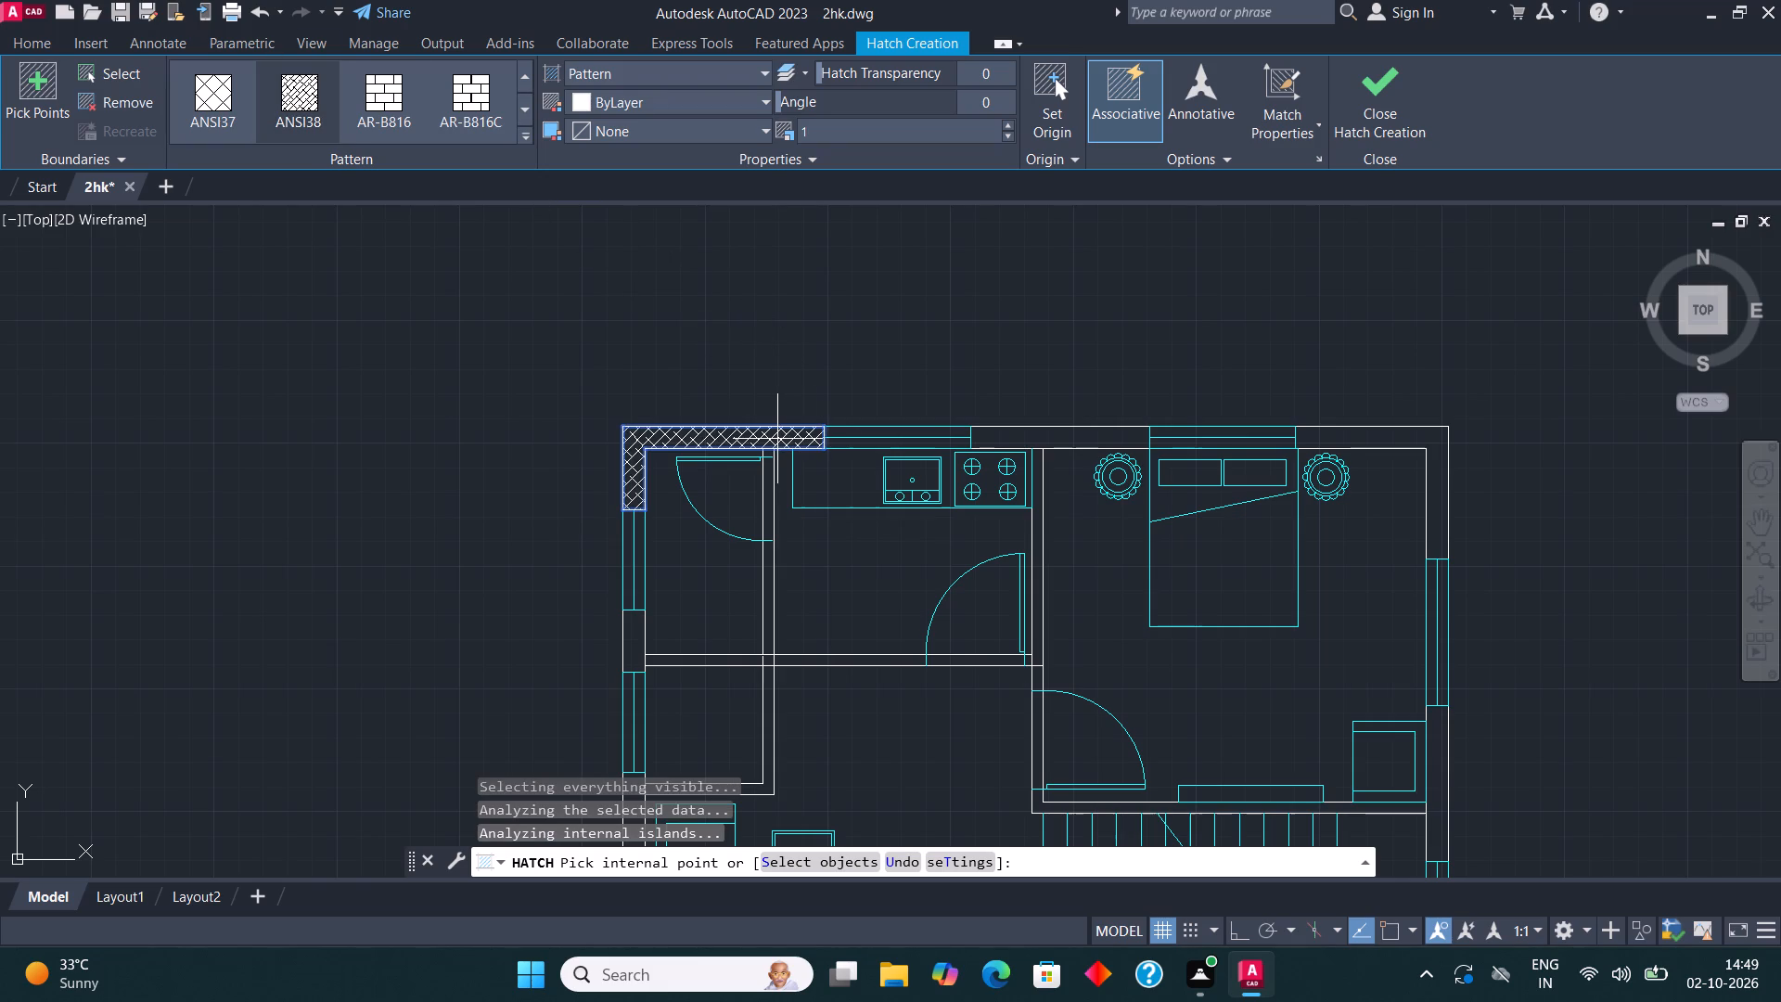
pyautogui.click(1033, 447)
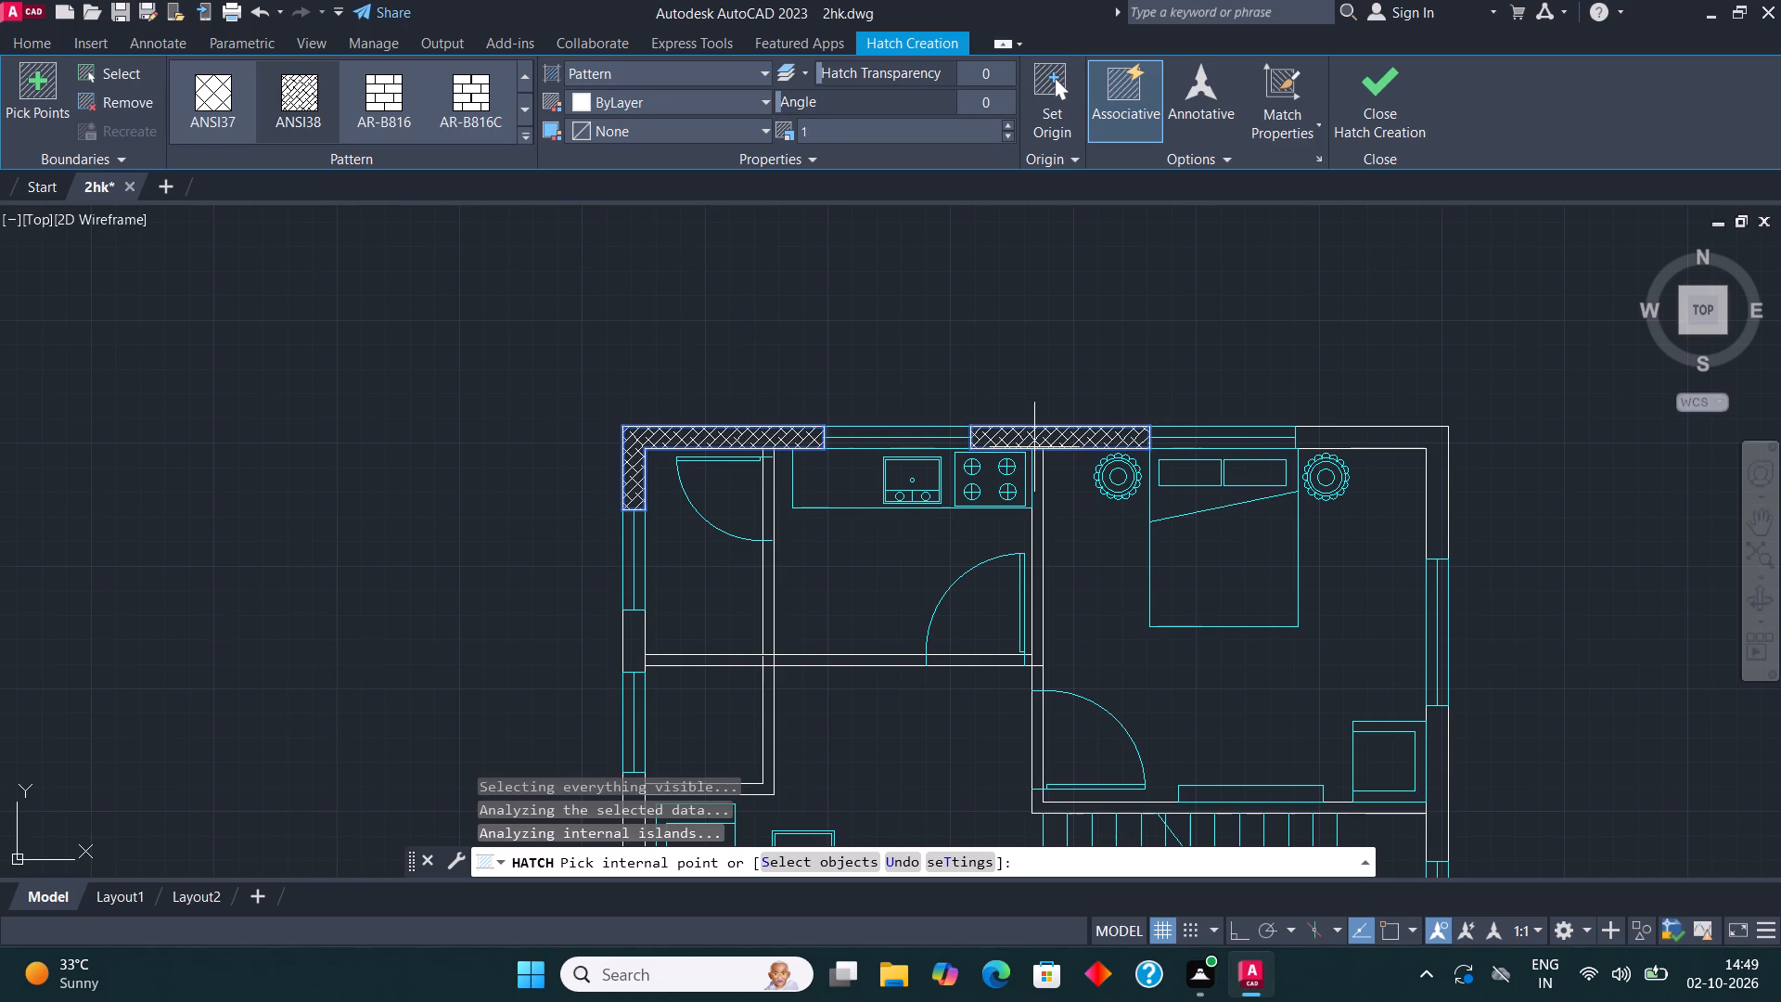
pyautogui.click(1336, 443)
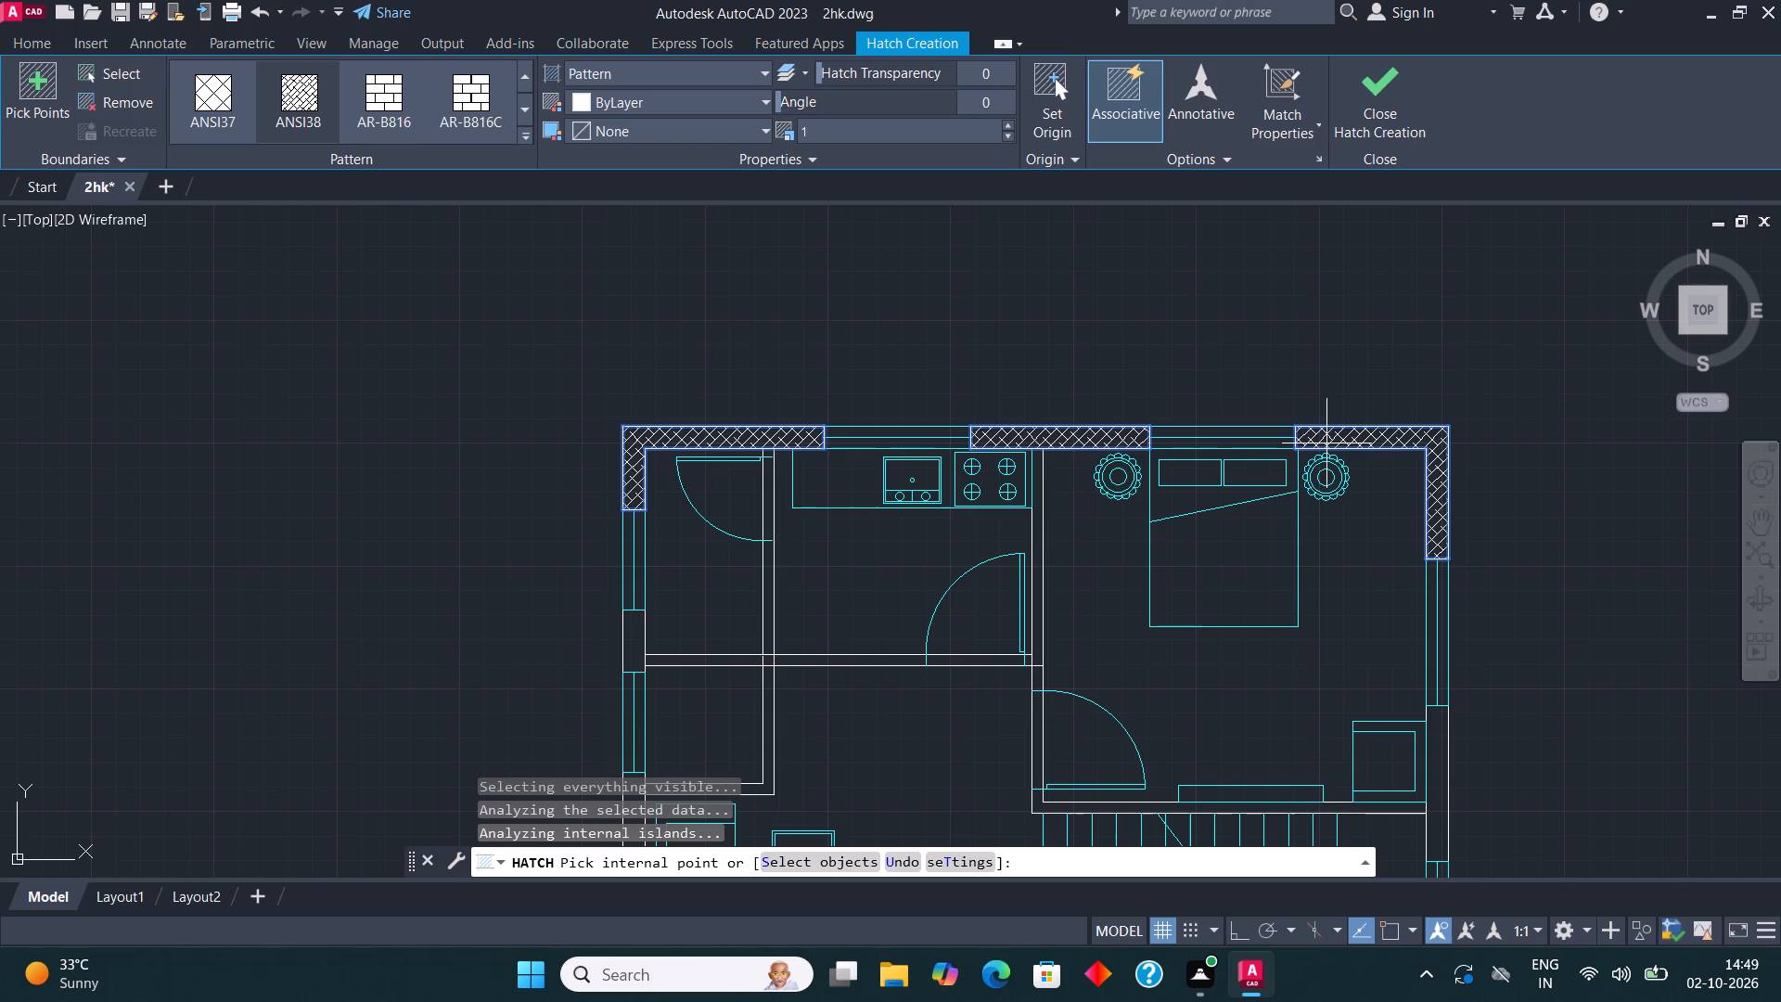
# Hatch the remaining west exterior wall segments and the wall south of the living room sofas with ANSI38.
pyautogui.click(643, 631)
pyautogui.scroll(-3, 826, 499)
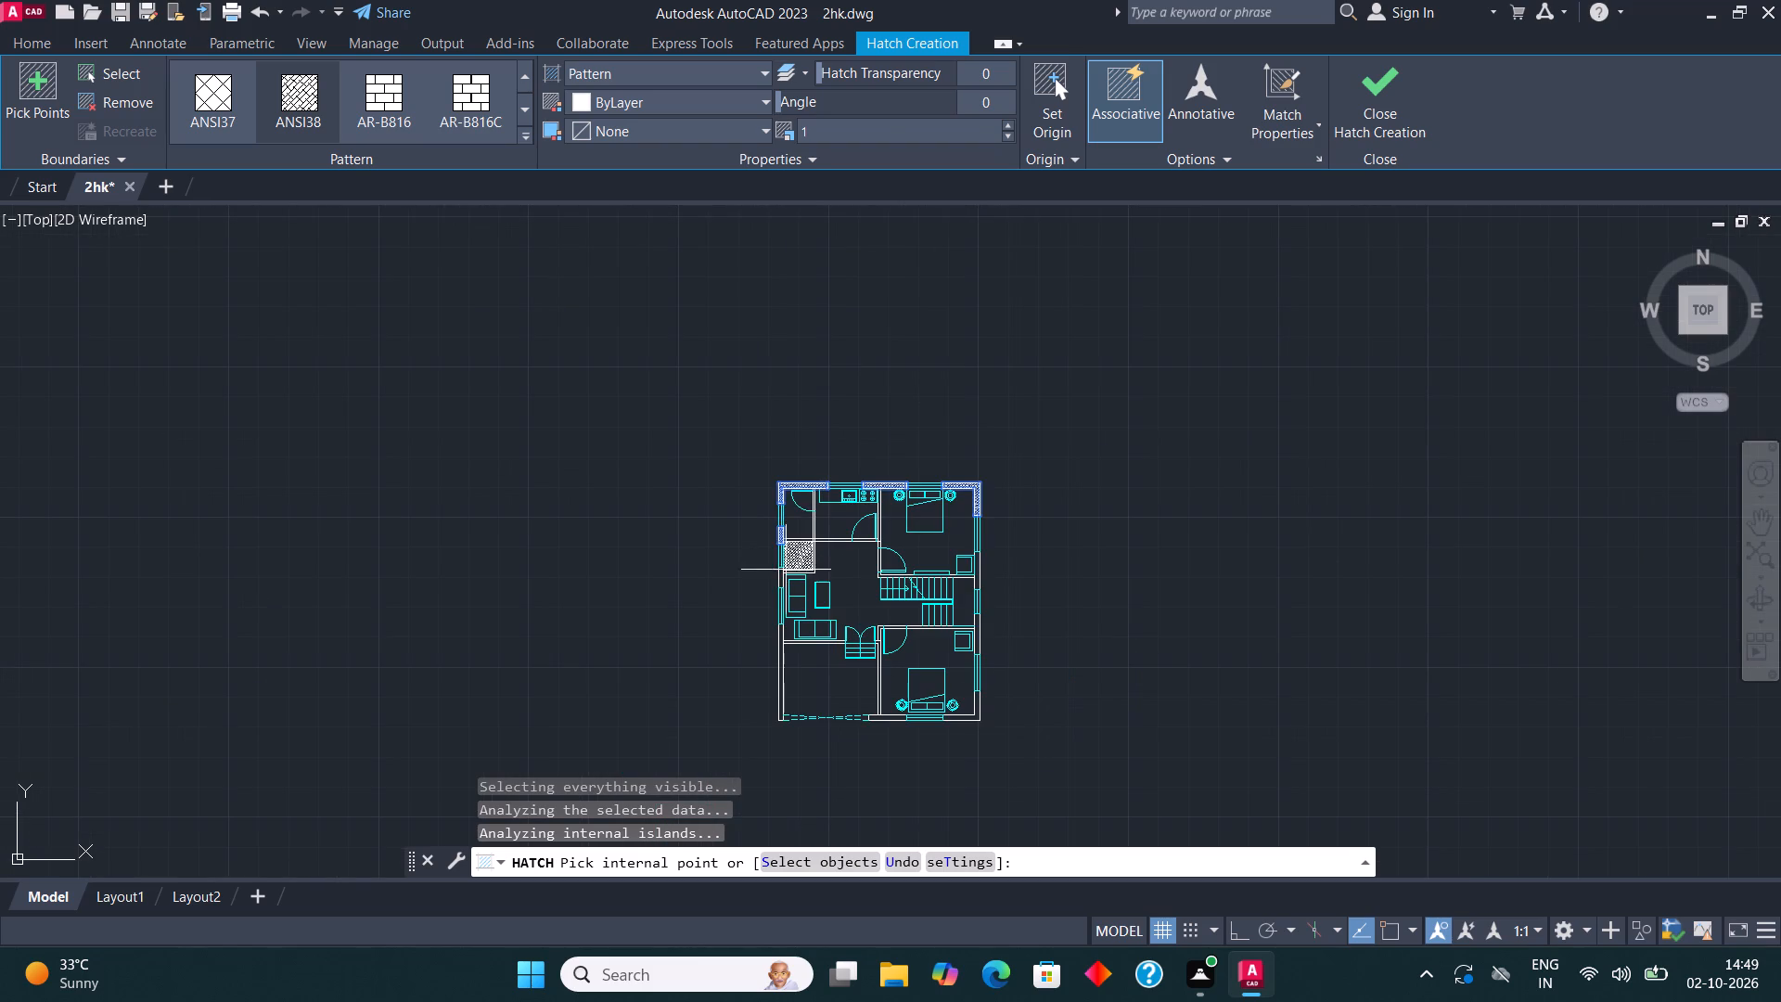
pyautogui.scroll(2, 777, 690)
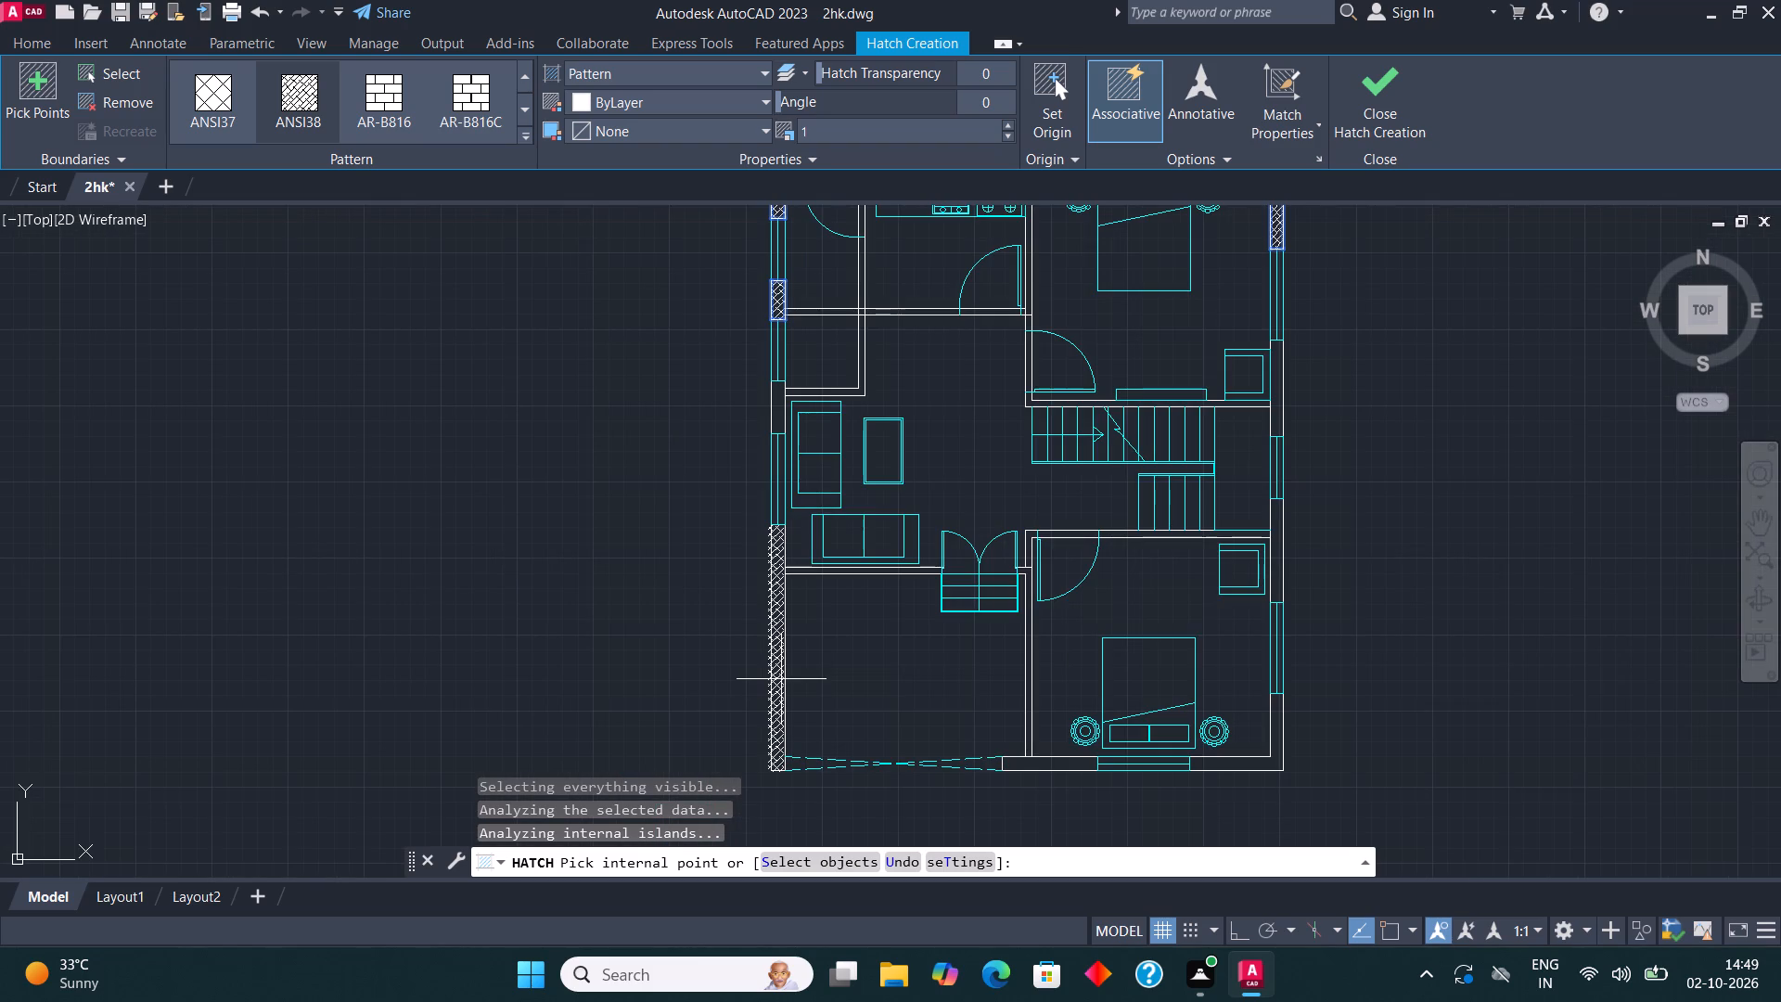
pyautogui.click(781, 679)
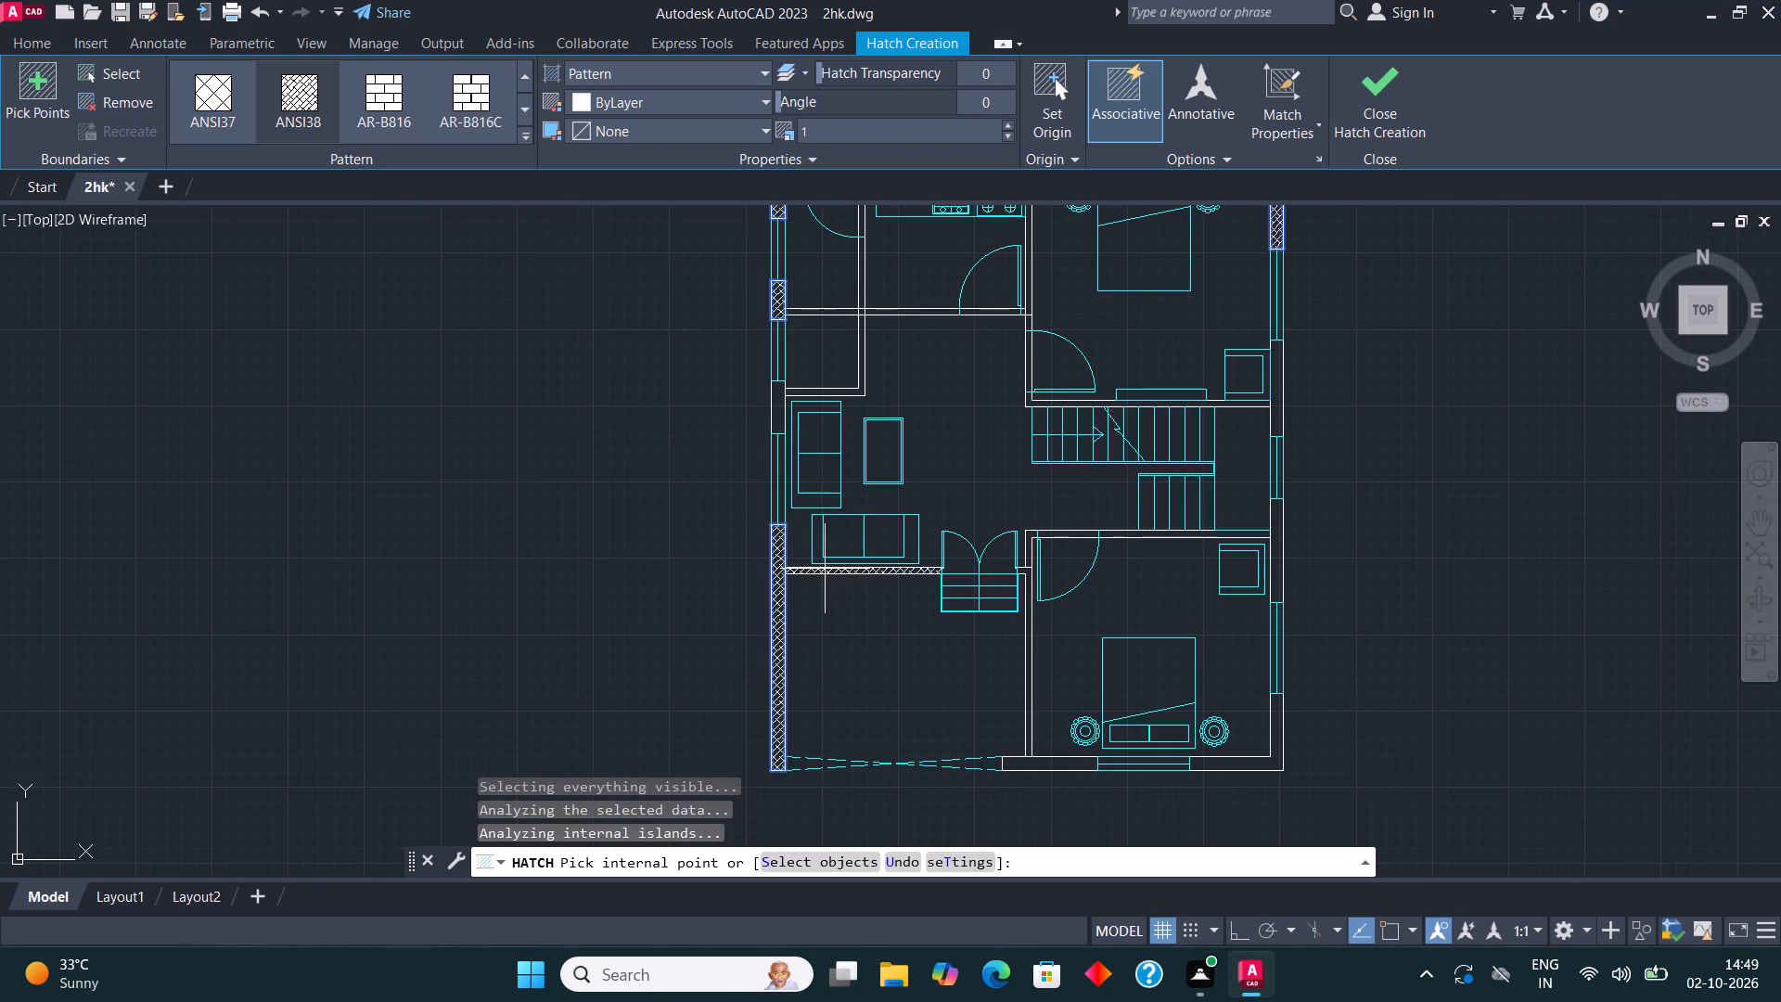
pyautogui.scroll(2, 825, 569)
pyautogui.click(820, 575)
pyautogui.scroll(-2, 820, 596)
pyautogui.click(743, 329)
pyautogui.moveTo(755, 338); pyautogui.dragTo(730, 583, button='middle')
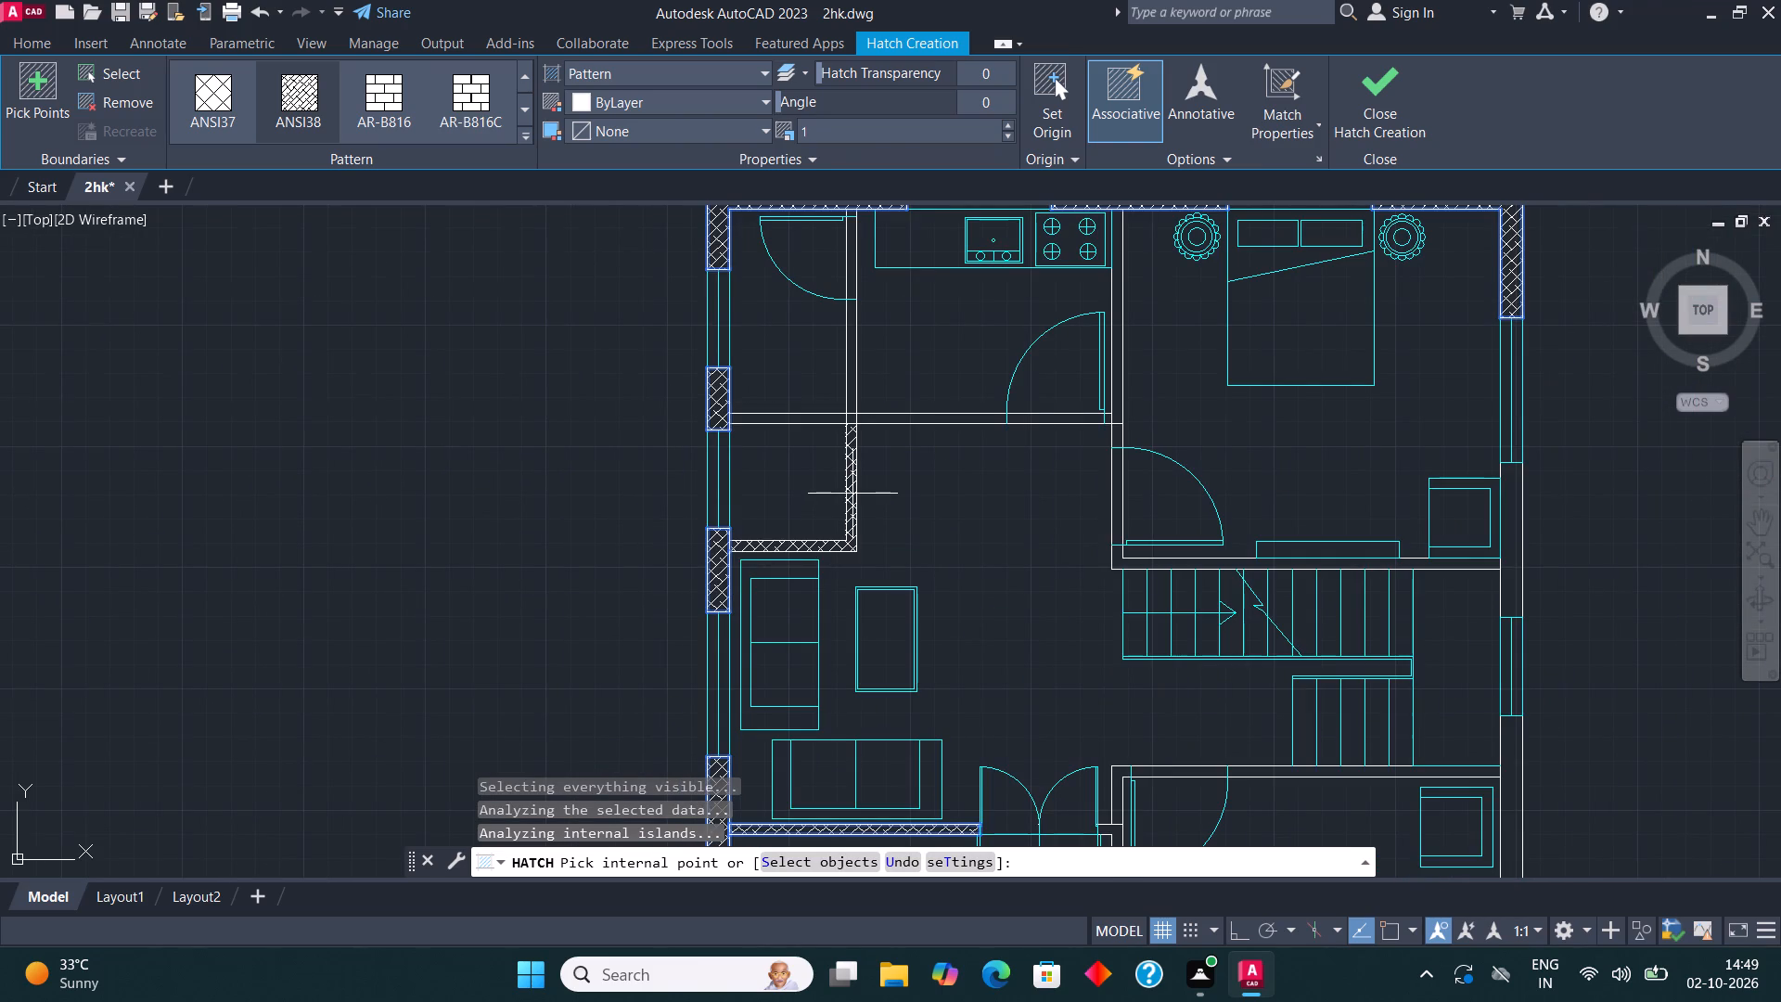
pyautogui.press('Escape')
# Draw a short jamb line across the south wall of the small room below the northwest room, near its east corner.
pyautogui.scroll(-2, 739, 497)
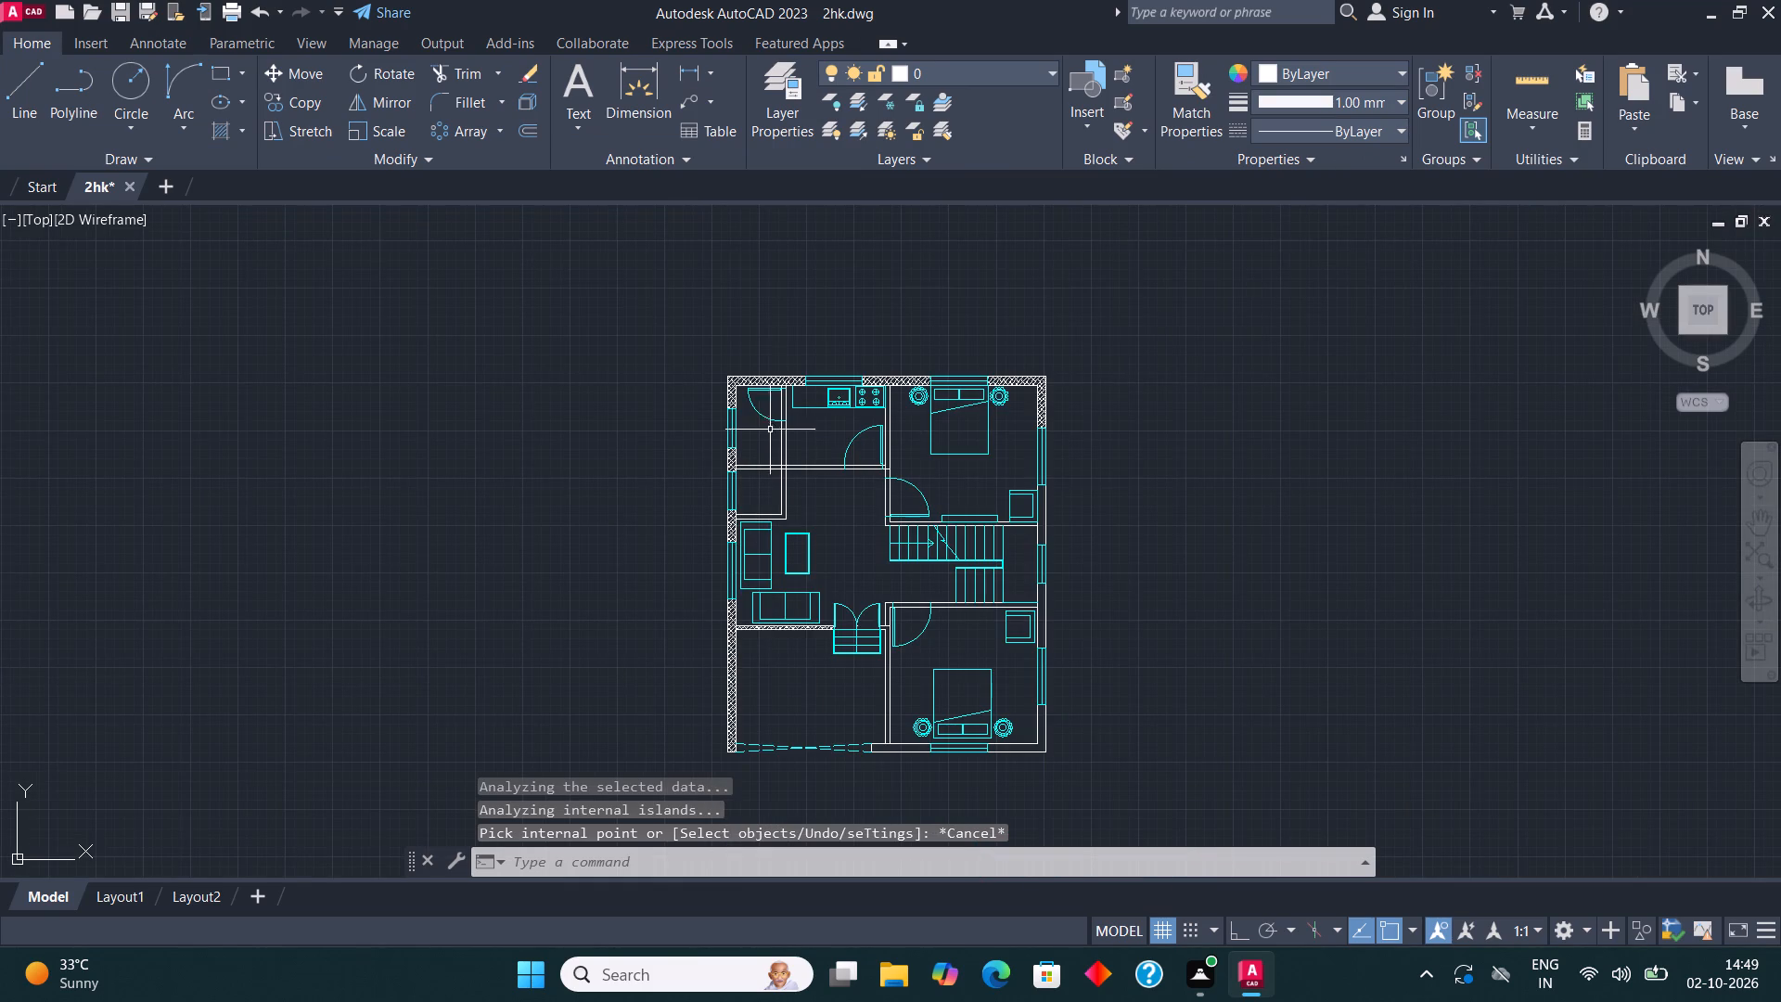
pyautogui.scroll(3, 767, 491)
pyautogui.moveTo(797, 542); pyautogui.dragTo(871, 519, button='middle')
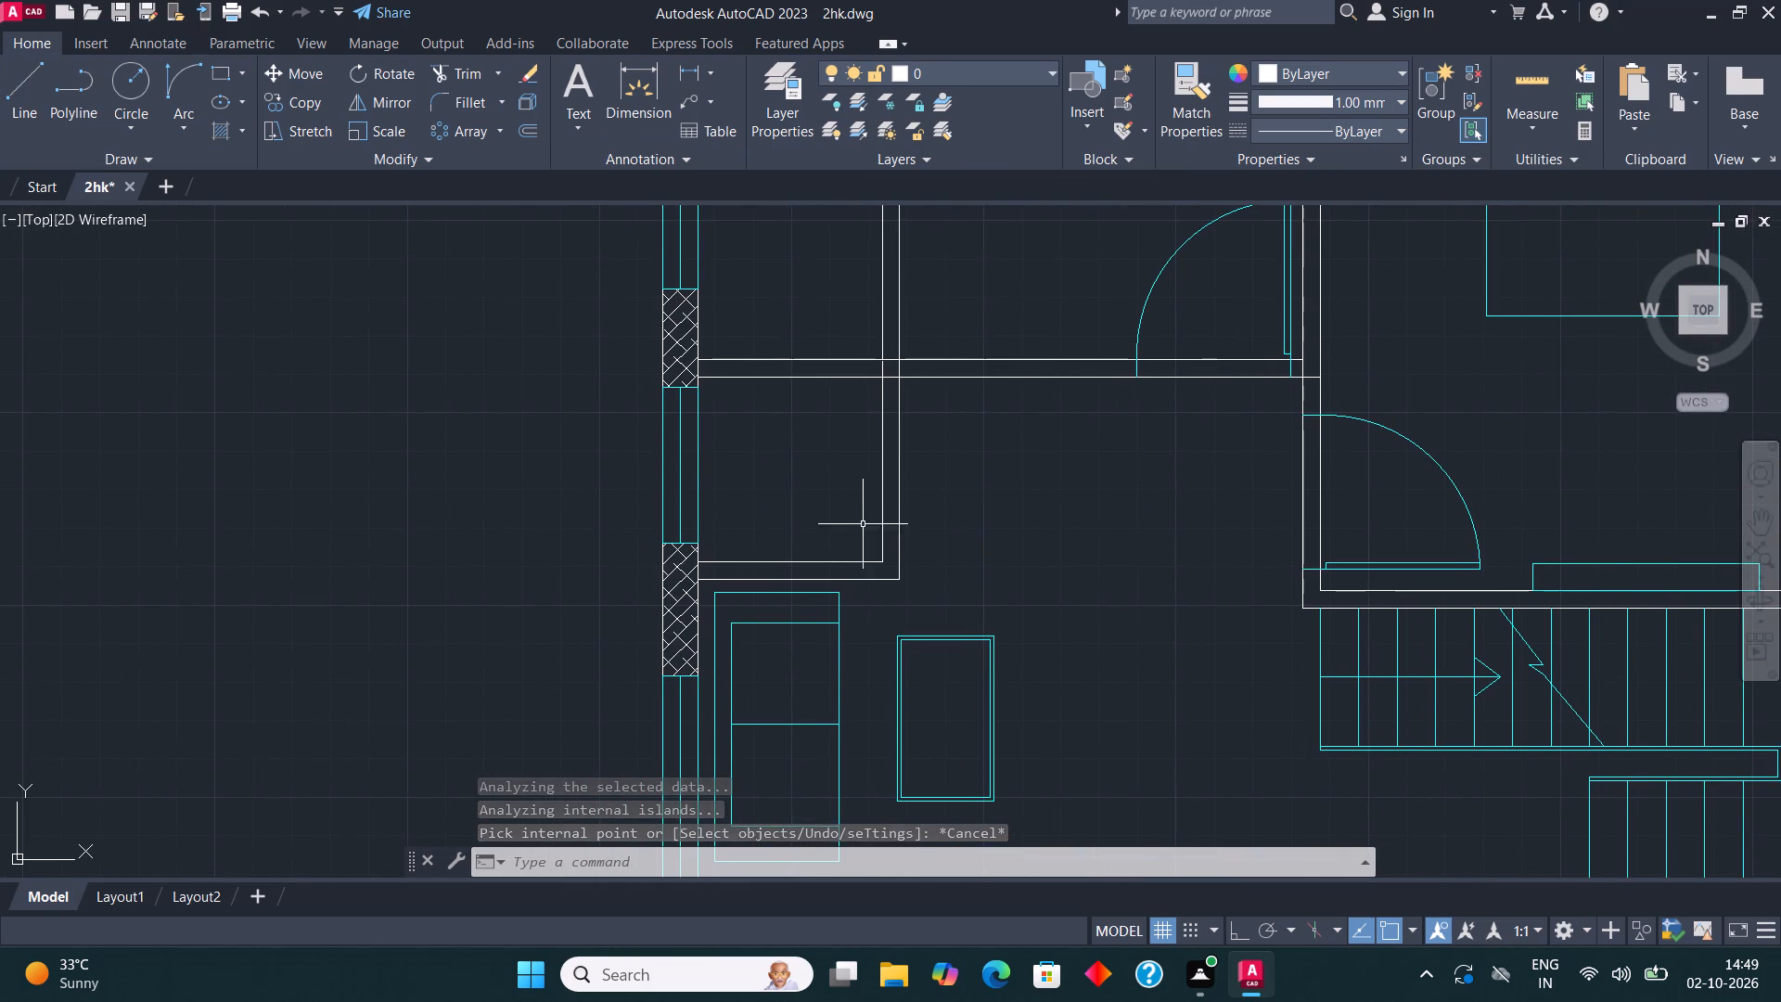
pyautogui.click(38, 89)
pyautogui.scroll(2, 766, 518)
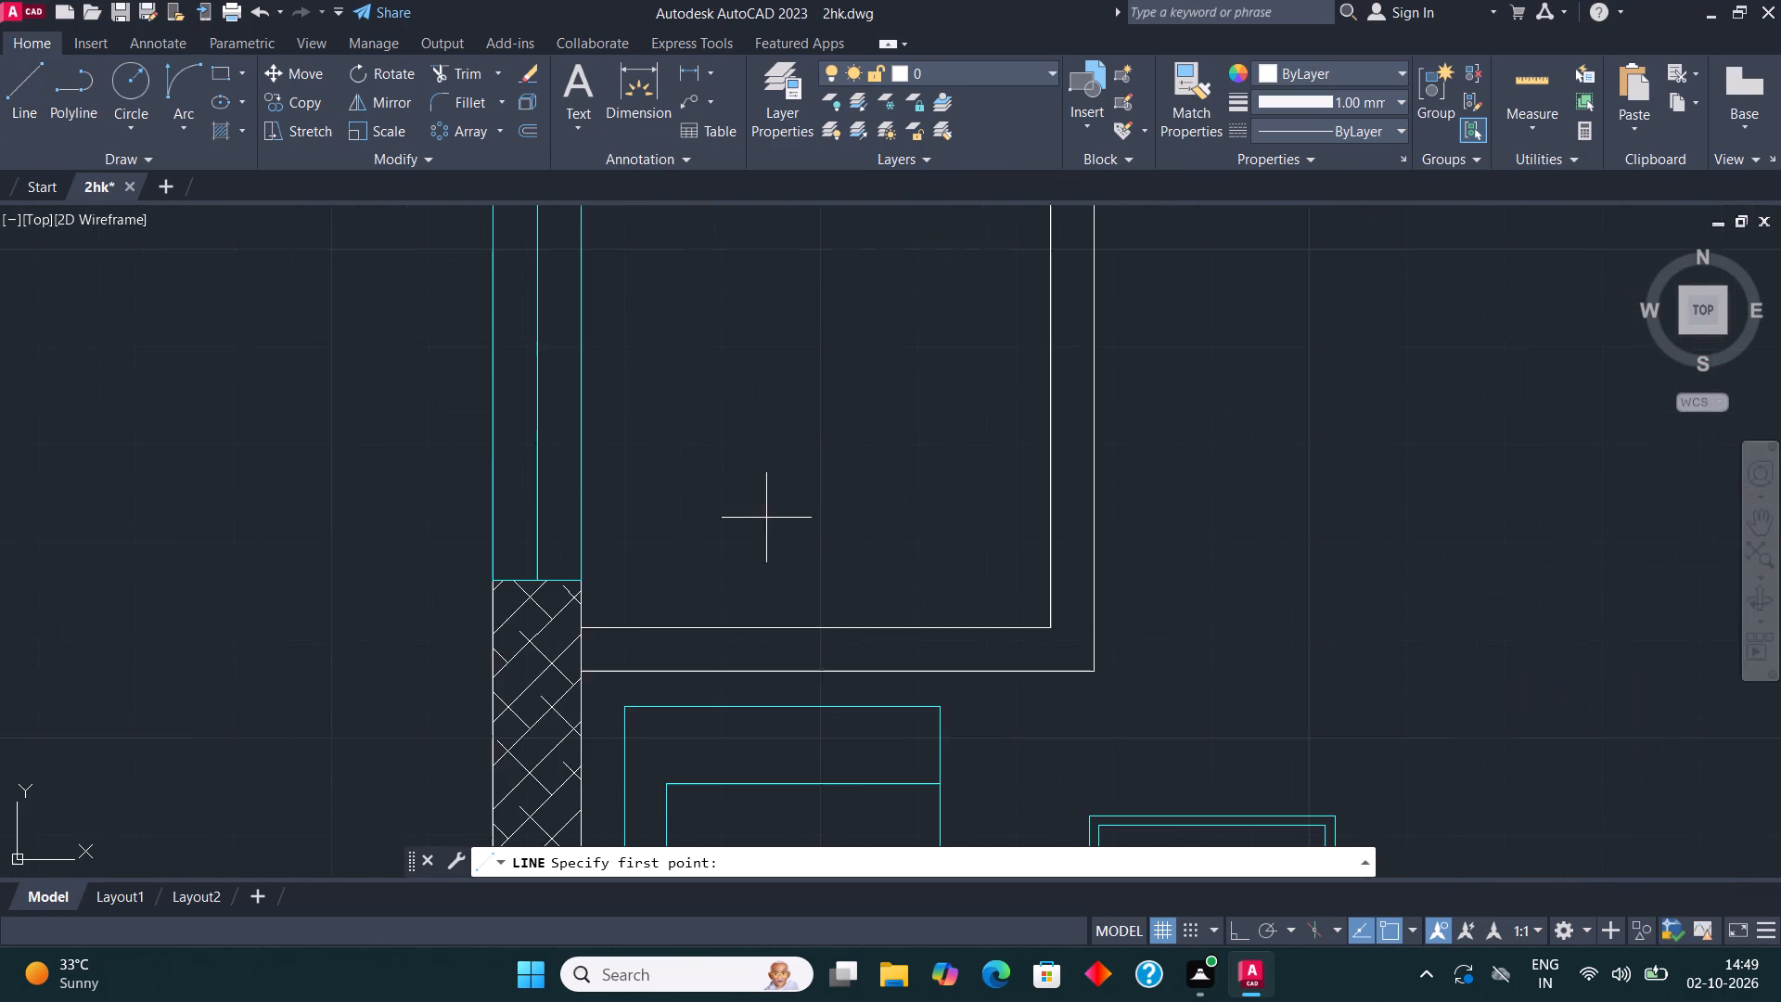
pyautogui.scroll(-1, 765, 518)
pyautogui.click(924, 587)
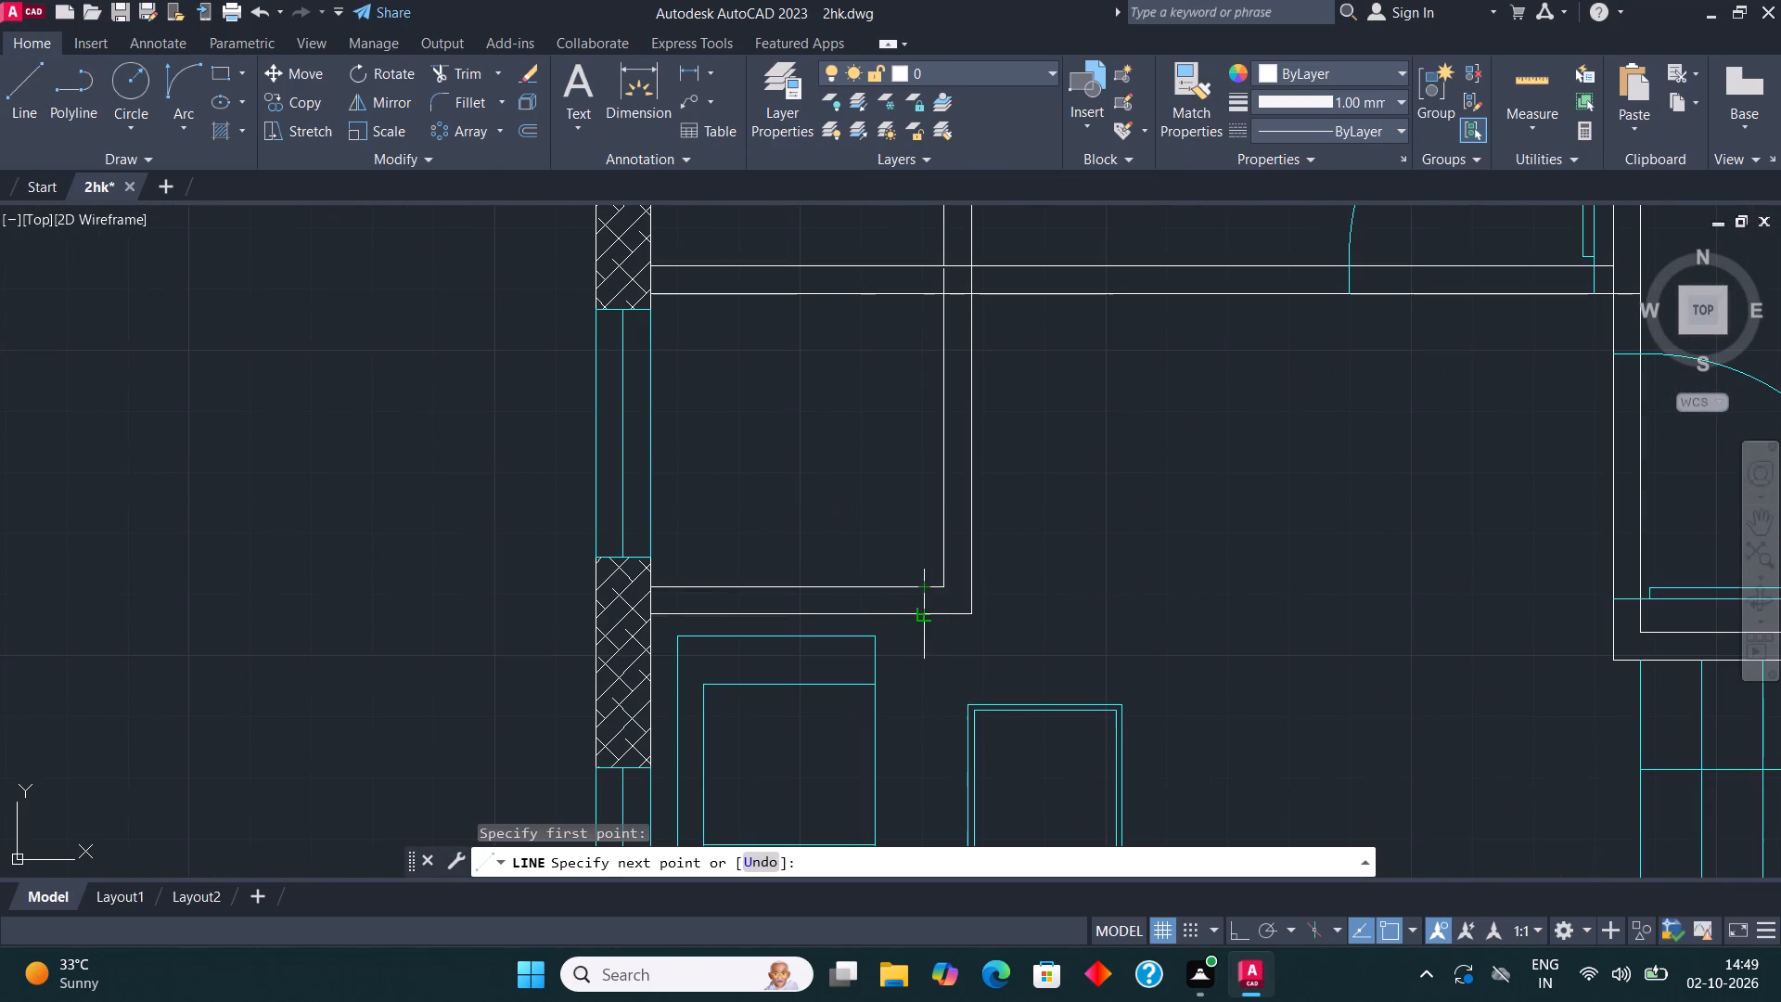
pyautogui.click(925, 620)
pyautogui.press('Escape')
# Draw a second jamb line across the same south wall, close to the west exterior wall.
pyautogui.moveTo(784, 574); pyautogui.dragTo(754, 595, button='middle')
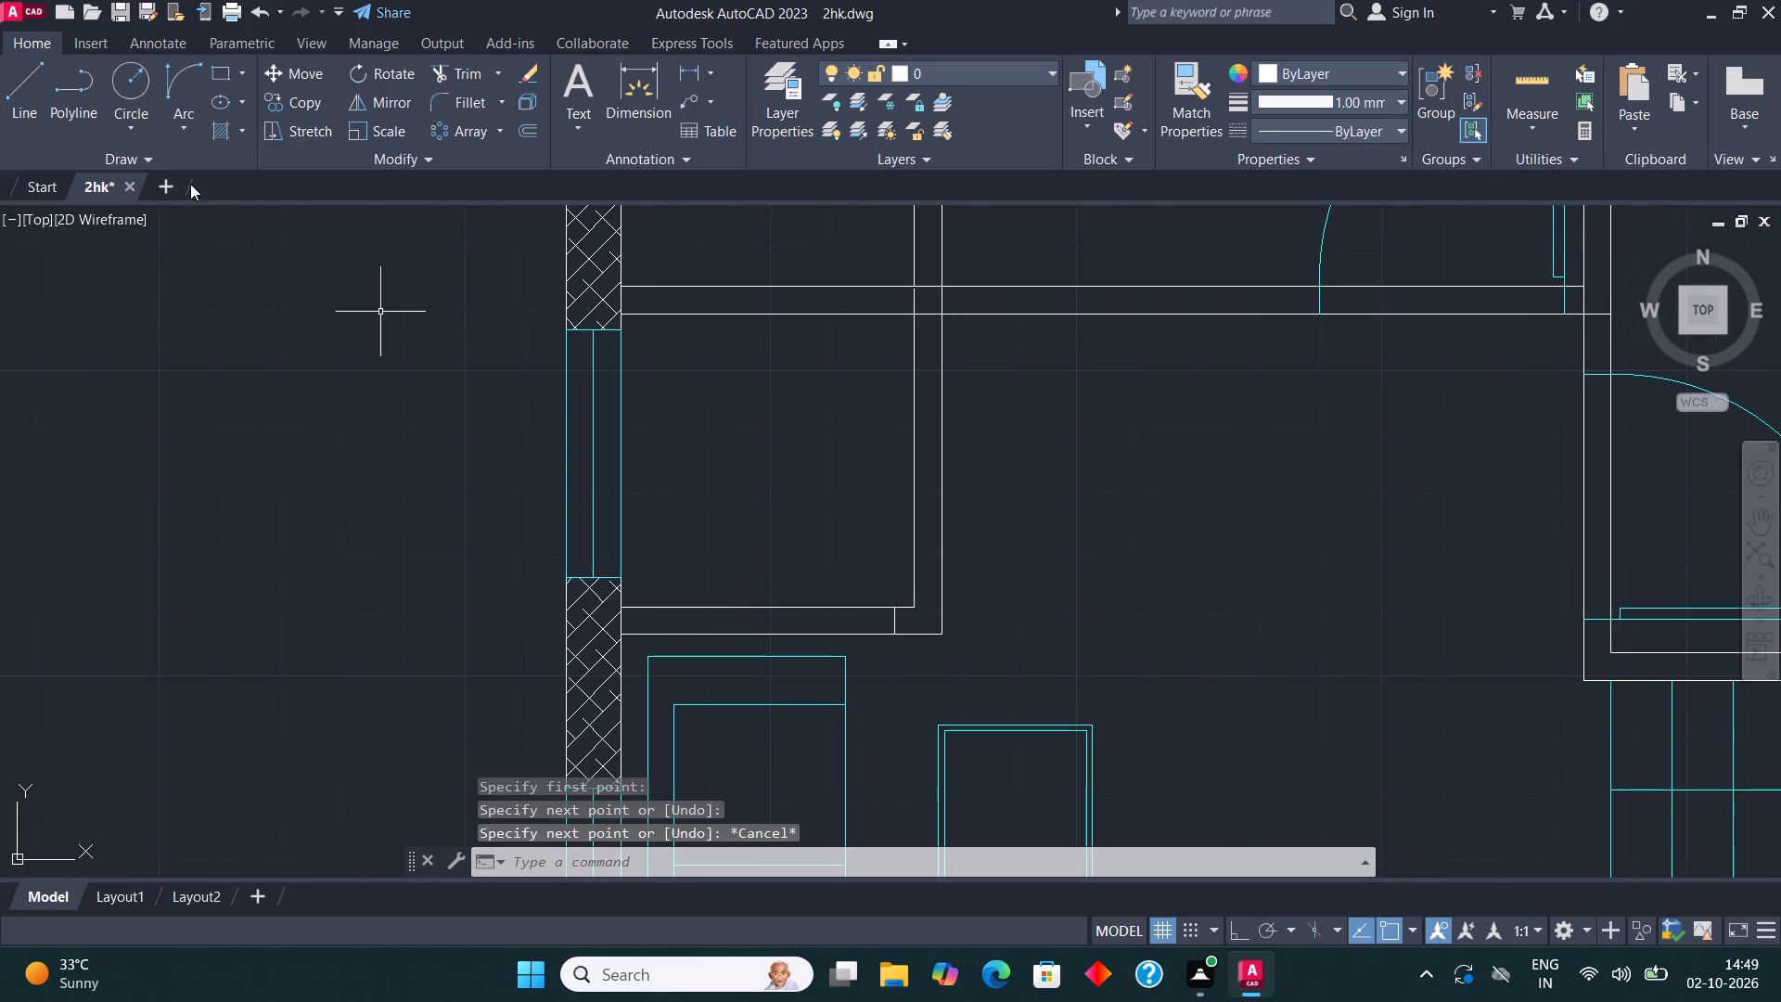
pyautogui.click(23, 80)
pyautogui.scroll(1, 661, 611)
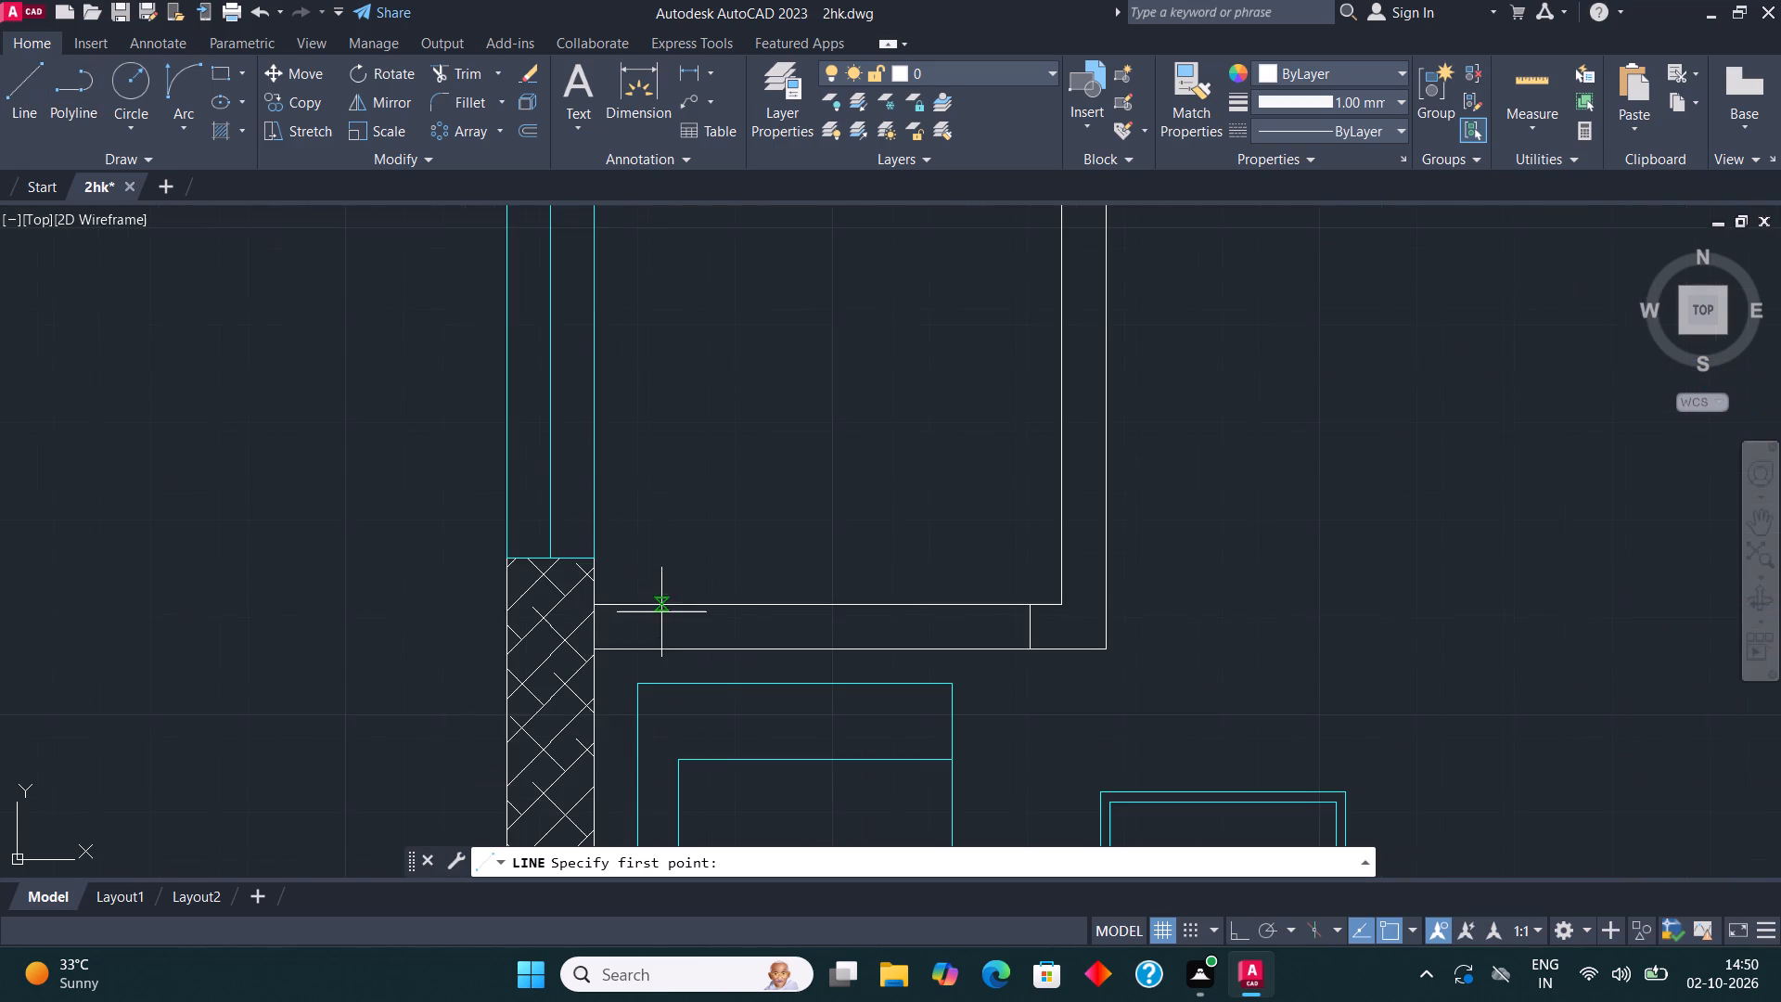
pyautogui.click(646, 643)
pyautogui.click(652, 602)
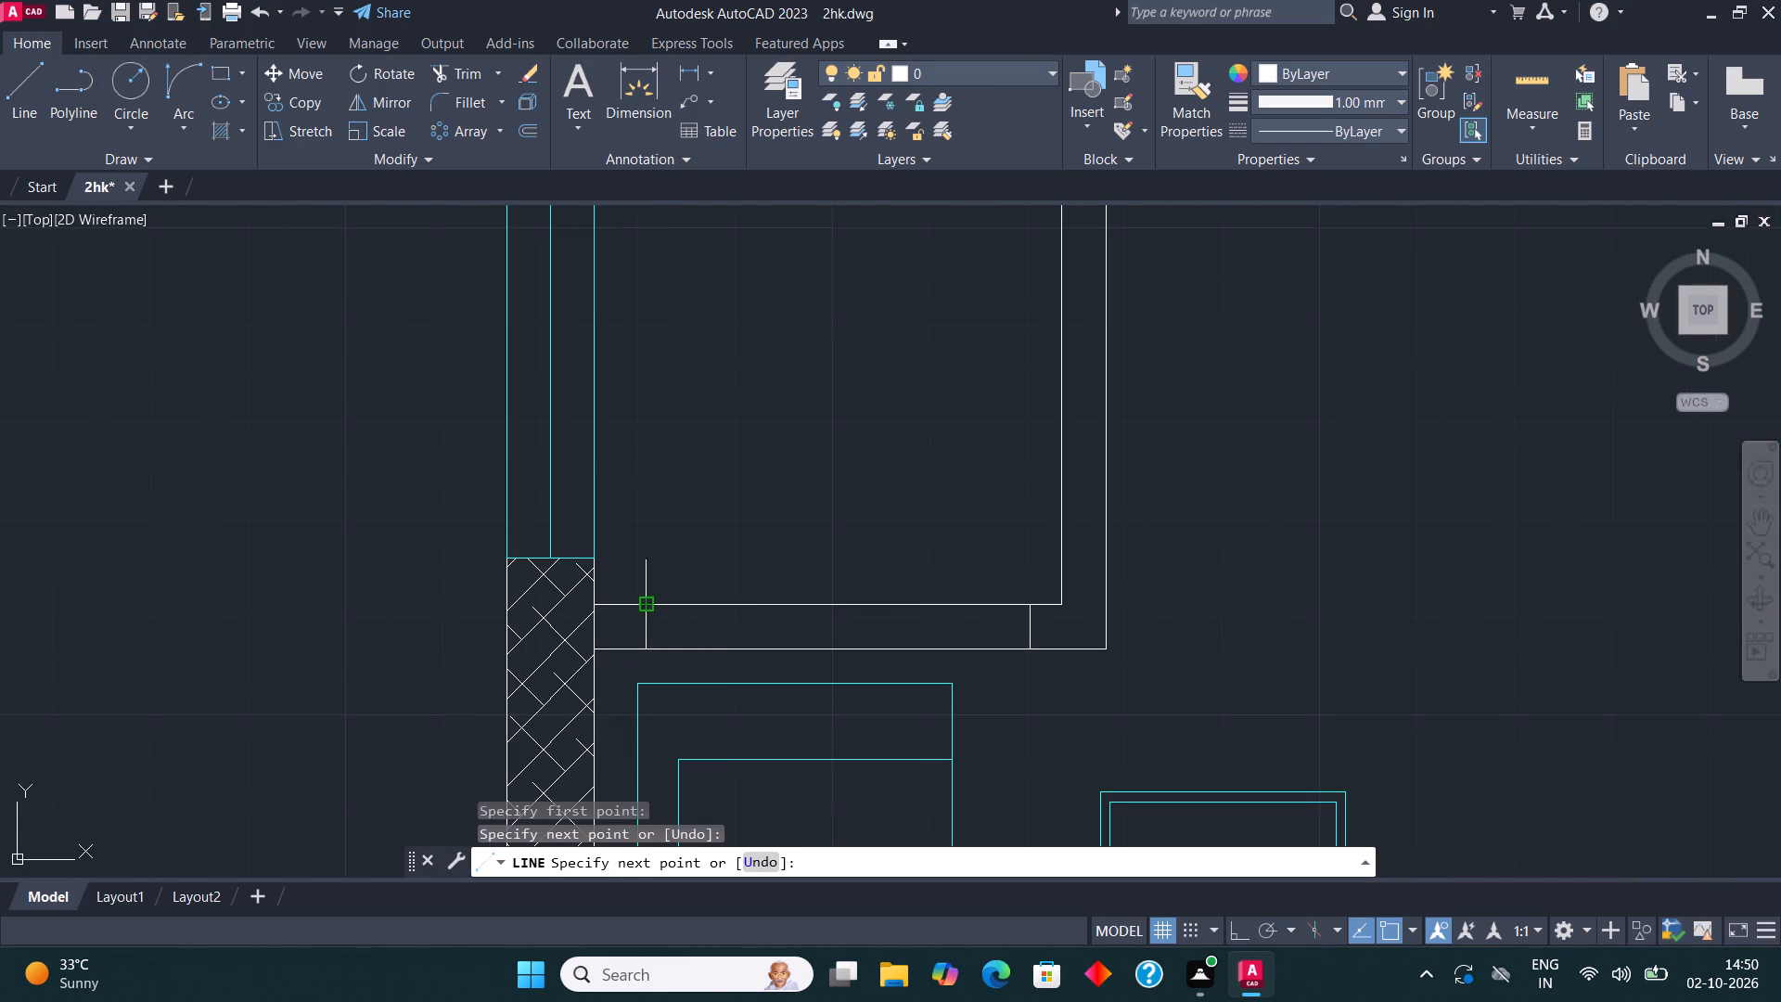
pyautogui.press('Escape')
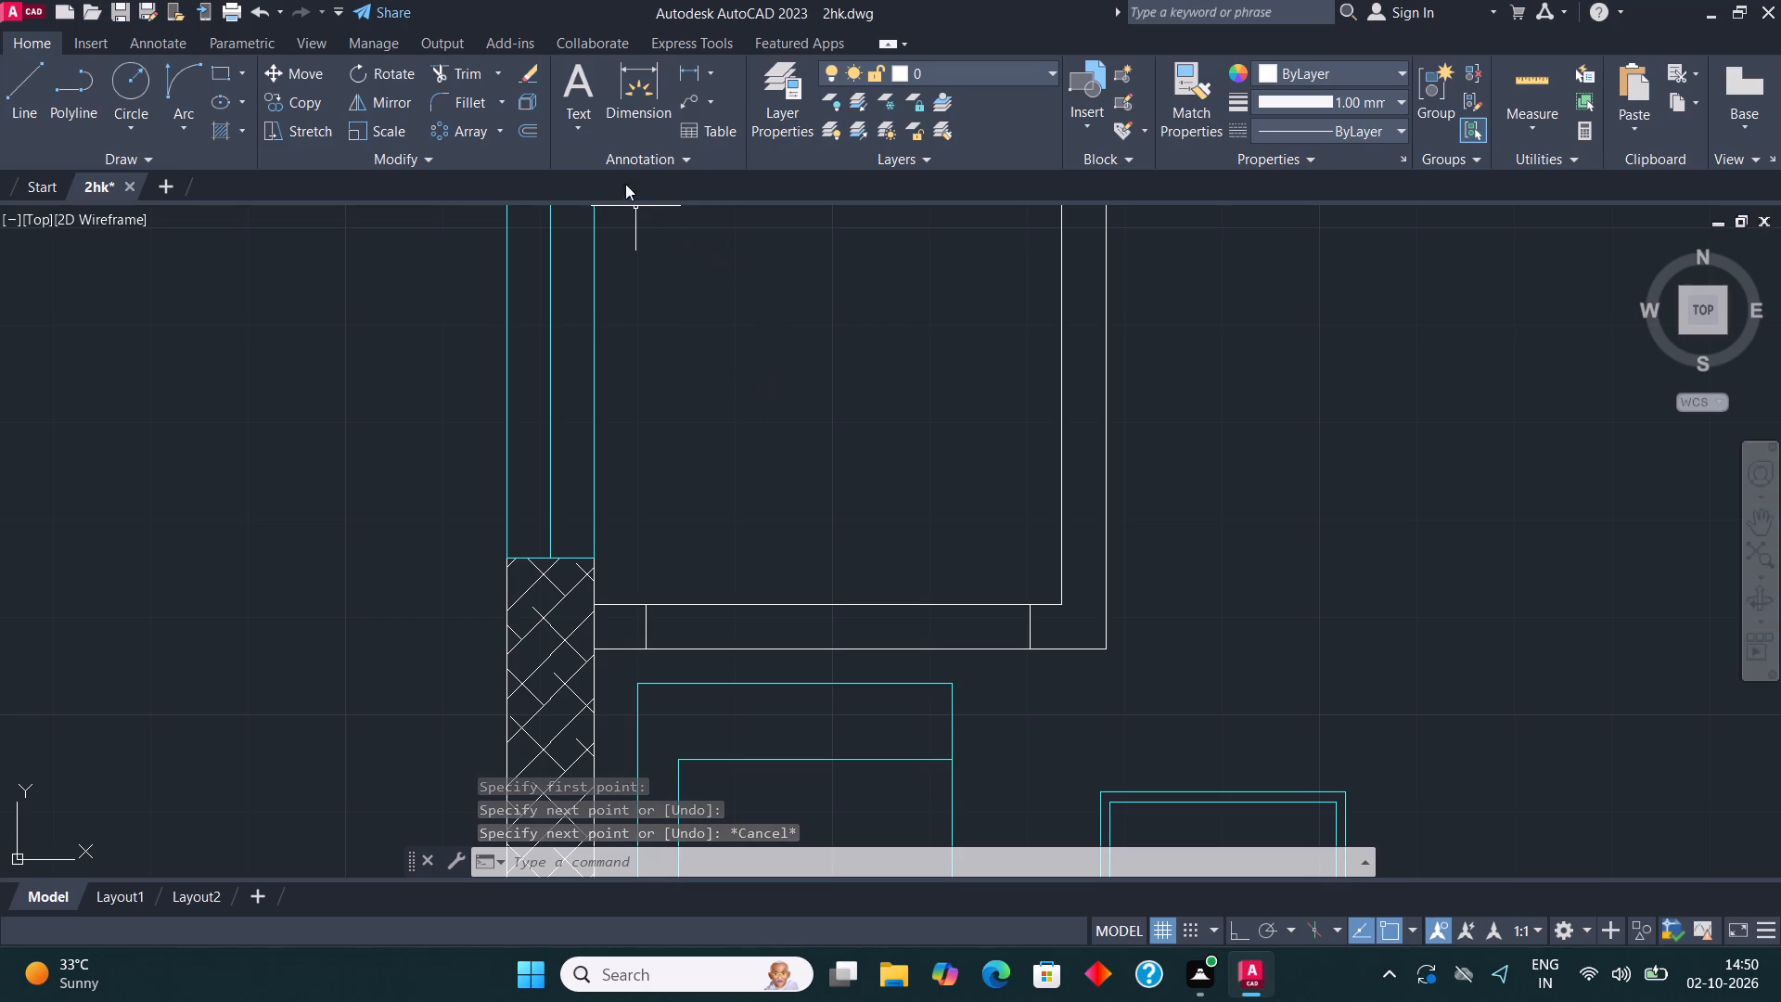
# Trim both wall lines between the two jamb lines to open the small room's south wall.
pyautogui.click(472, 70)
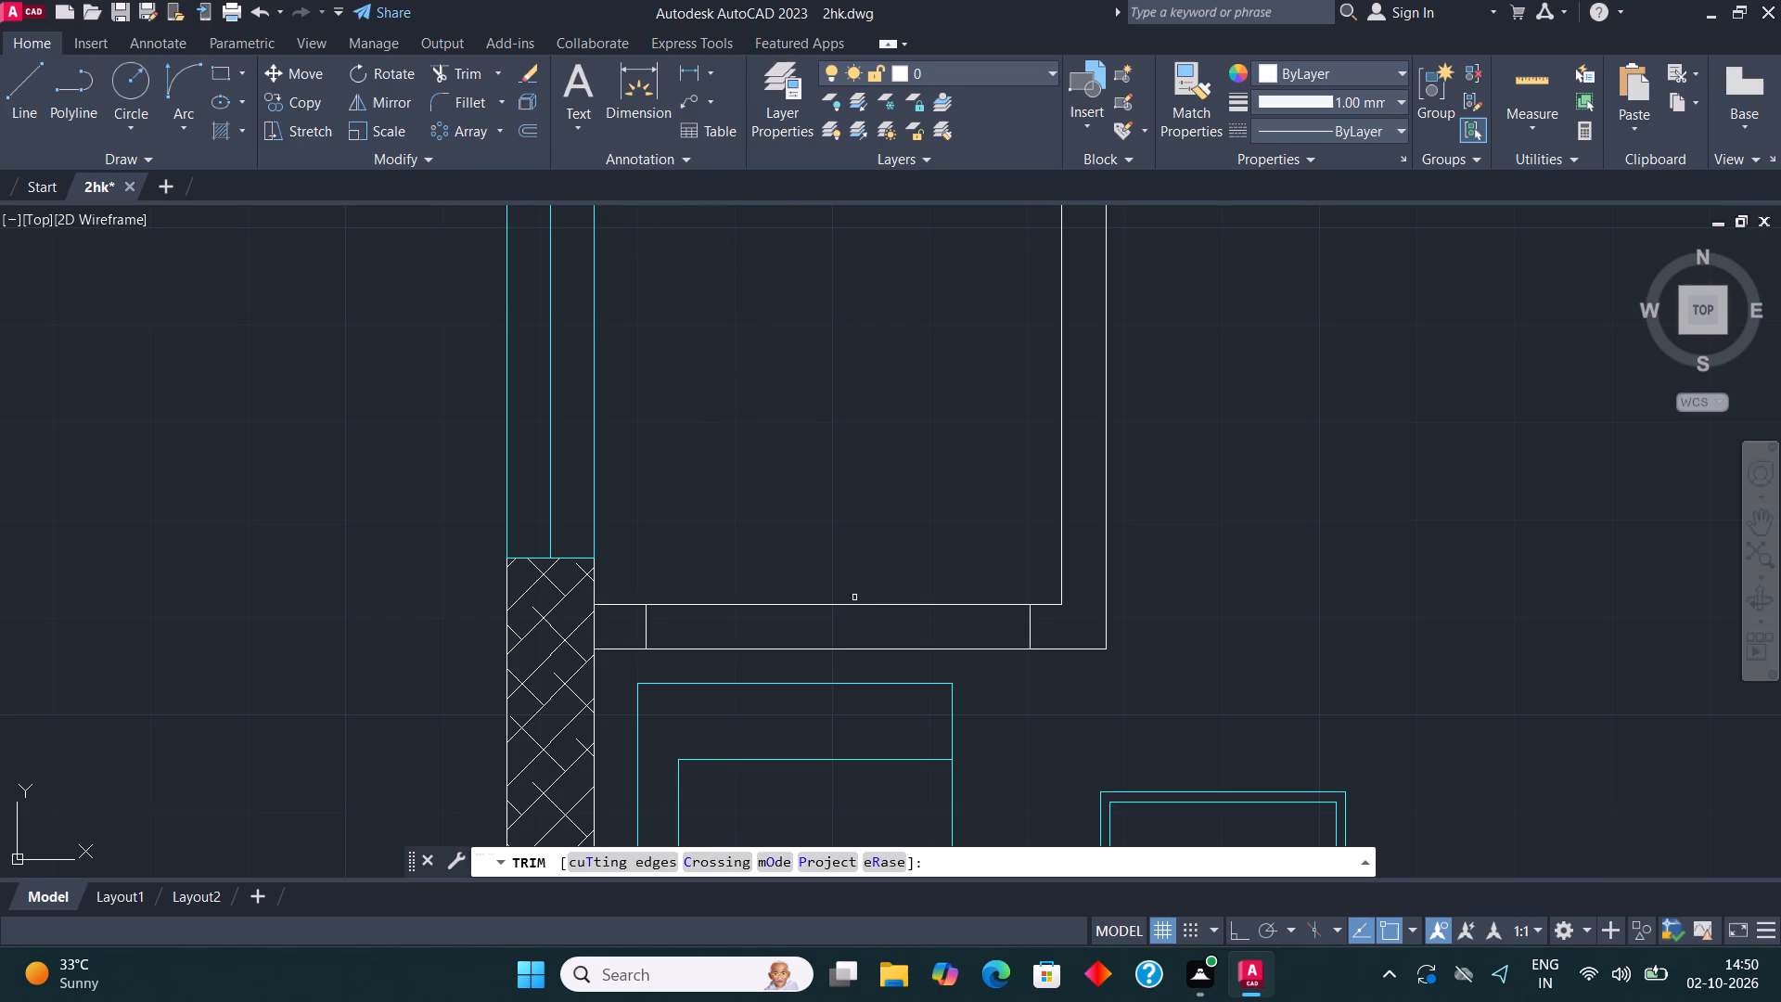
pyautogui.click(832, 662)
pyautogui.click(820, 572)
pyautogui.press('Escape')
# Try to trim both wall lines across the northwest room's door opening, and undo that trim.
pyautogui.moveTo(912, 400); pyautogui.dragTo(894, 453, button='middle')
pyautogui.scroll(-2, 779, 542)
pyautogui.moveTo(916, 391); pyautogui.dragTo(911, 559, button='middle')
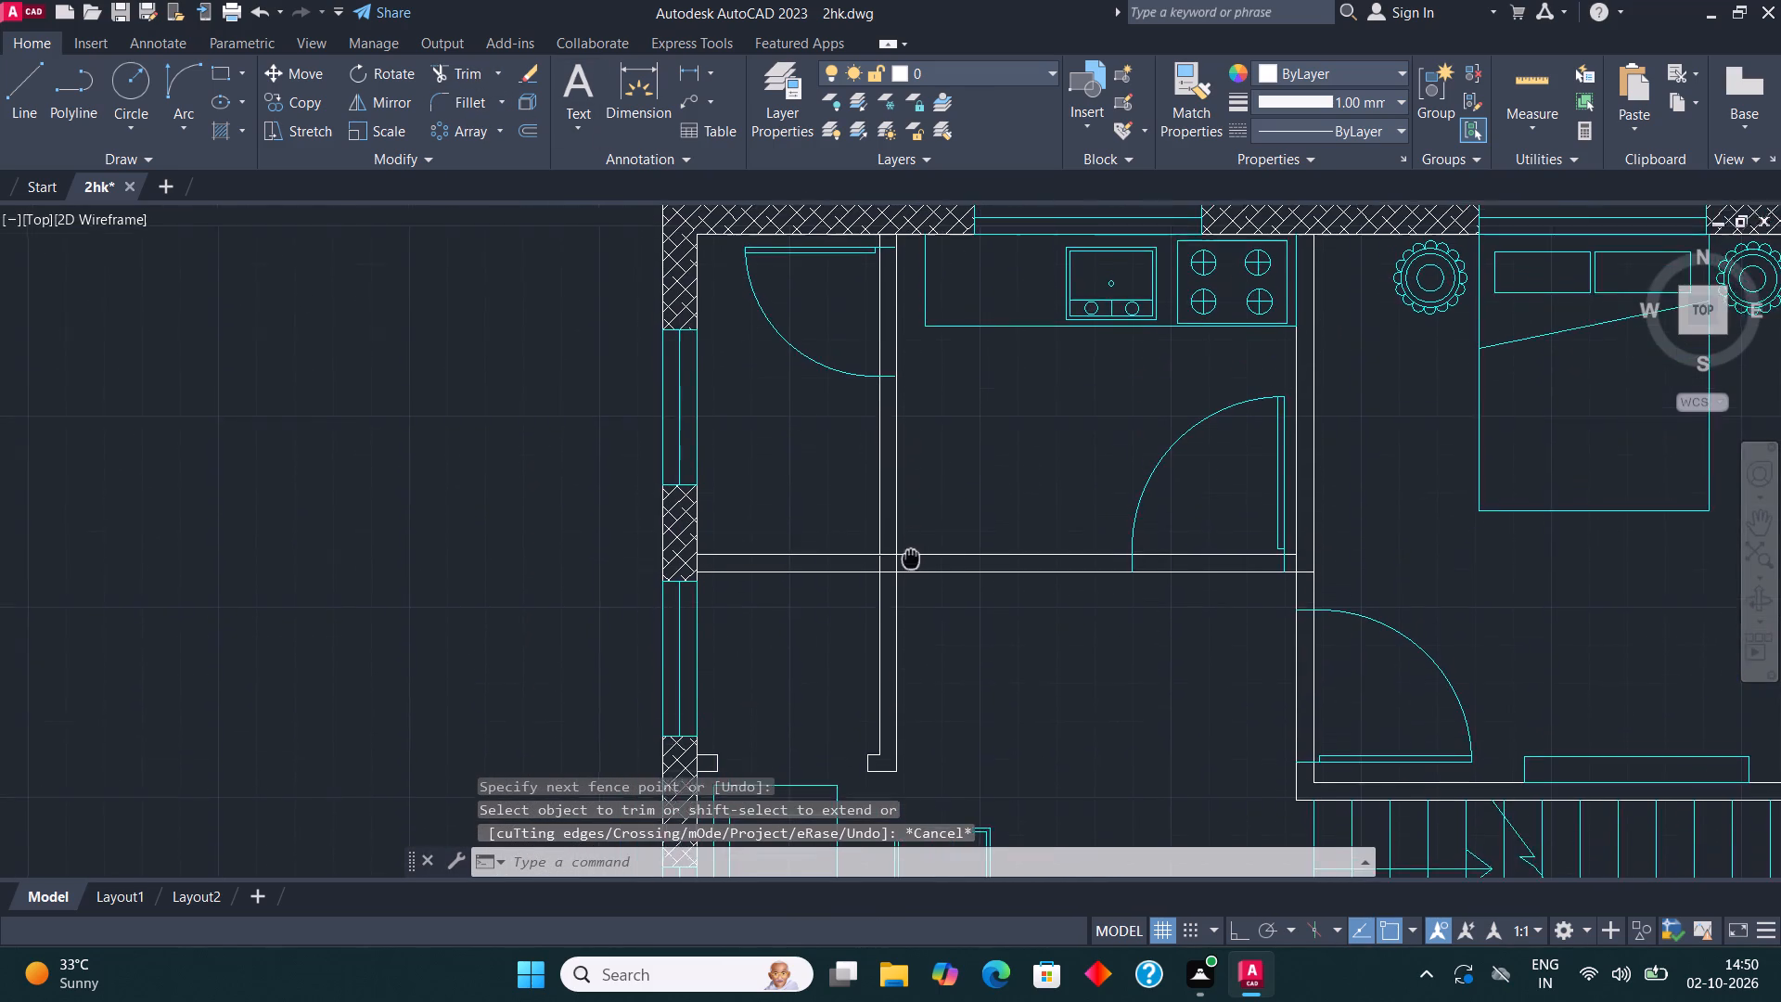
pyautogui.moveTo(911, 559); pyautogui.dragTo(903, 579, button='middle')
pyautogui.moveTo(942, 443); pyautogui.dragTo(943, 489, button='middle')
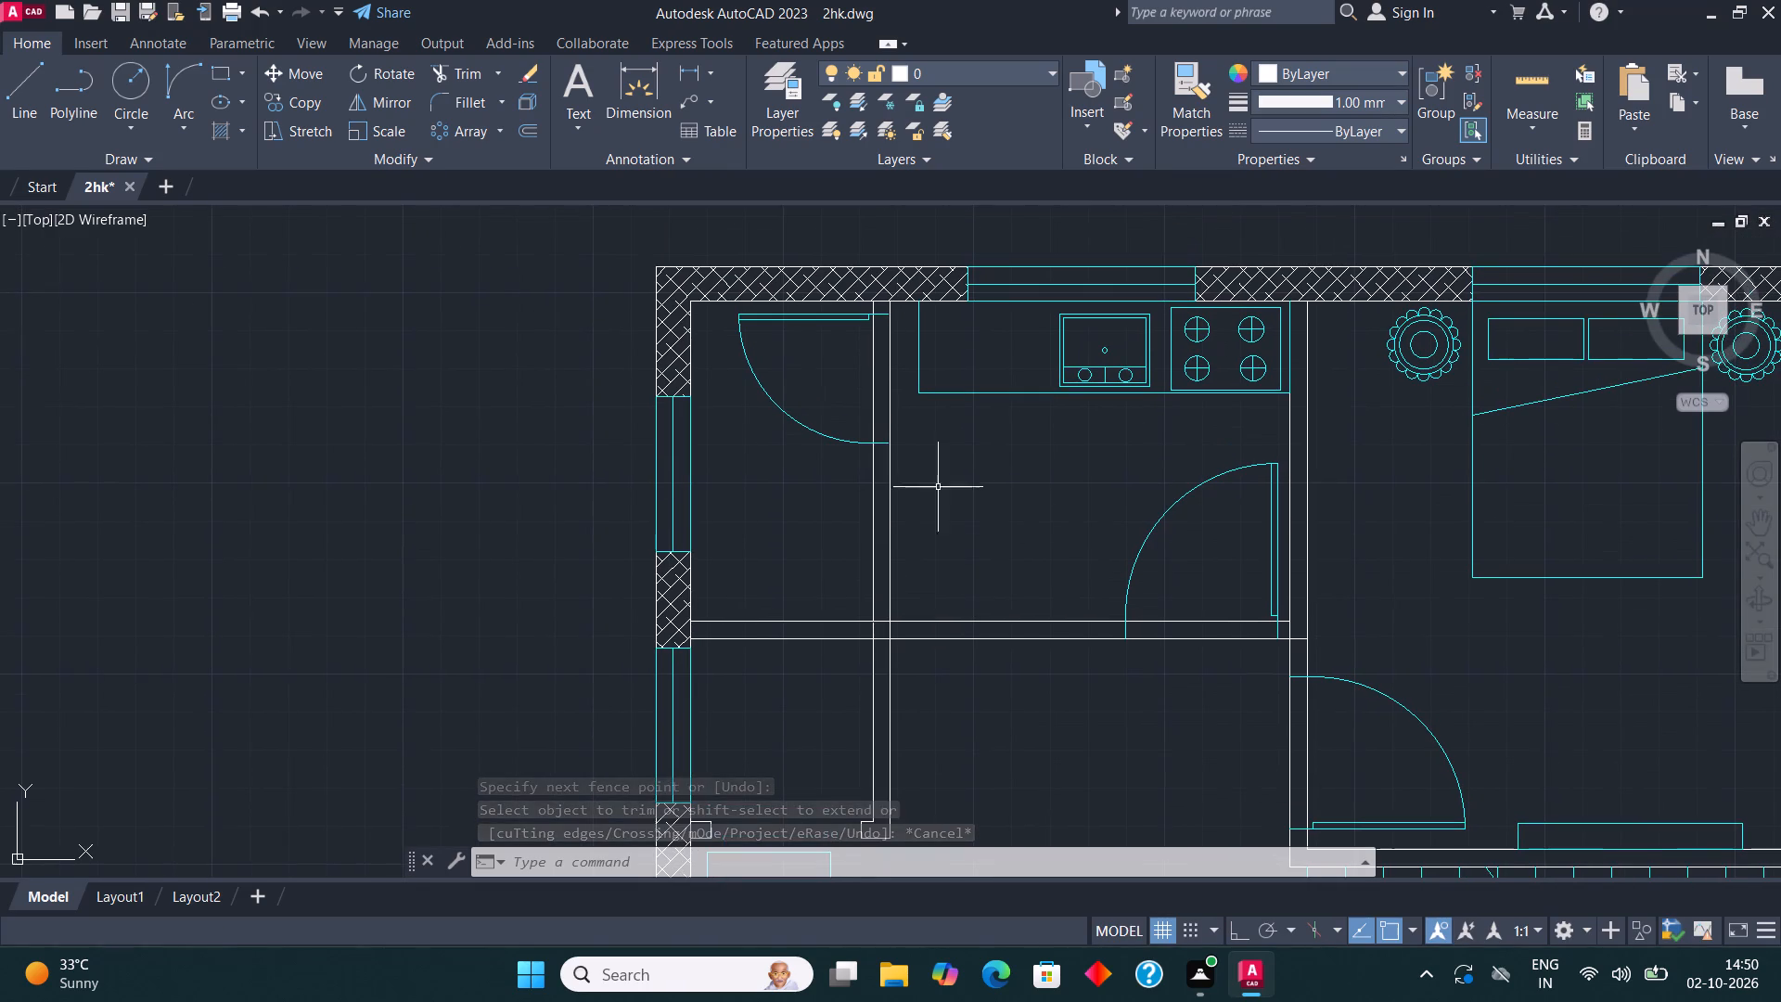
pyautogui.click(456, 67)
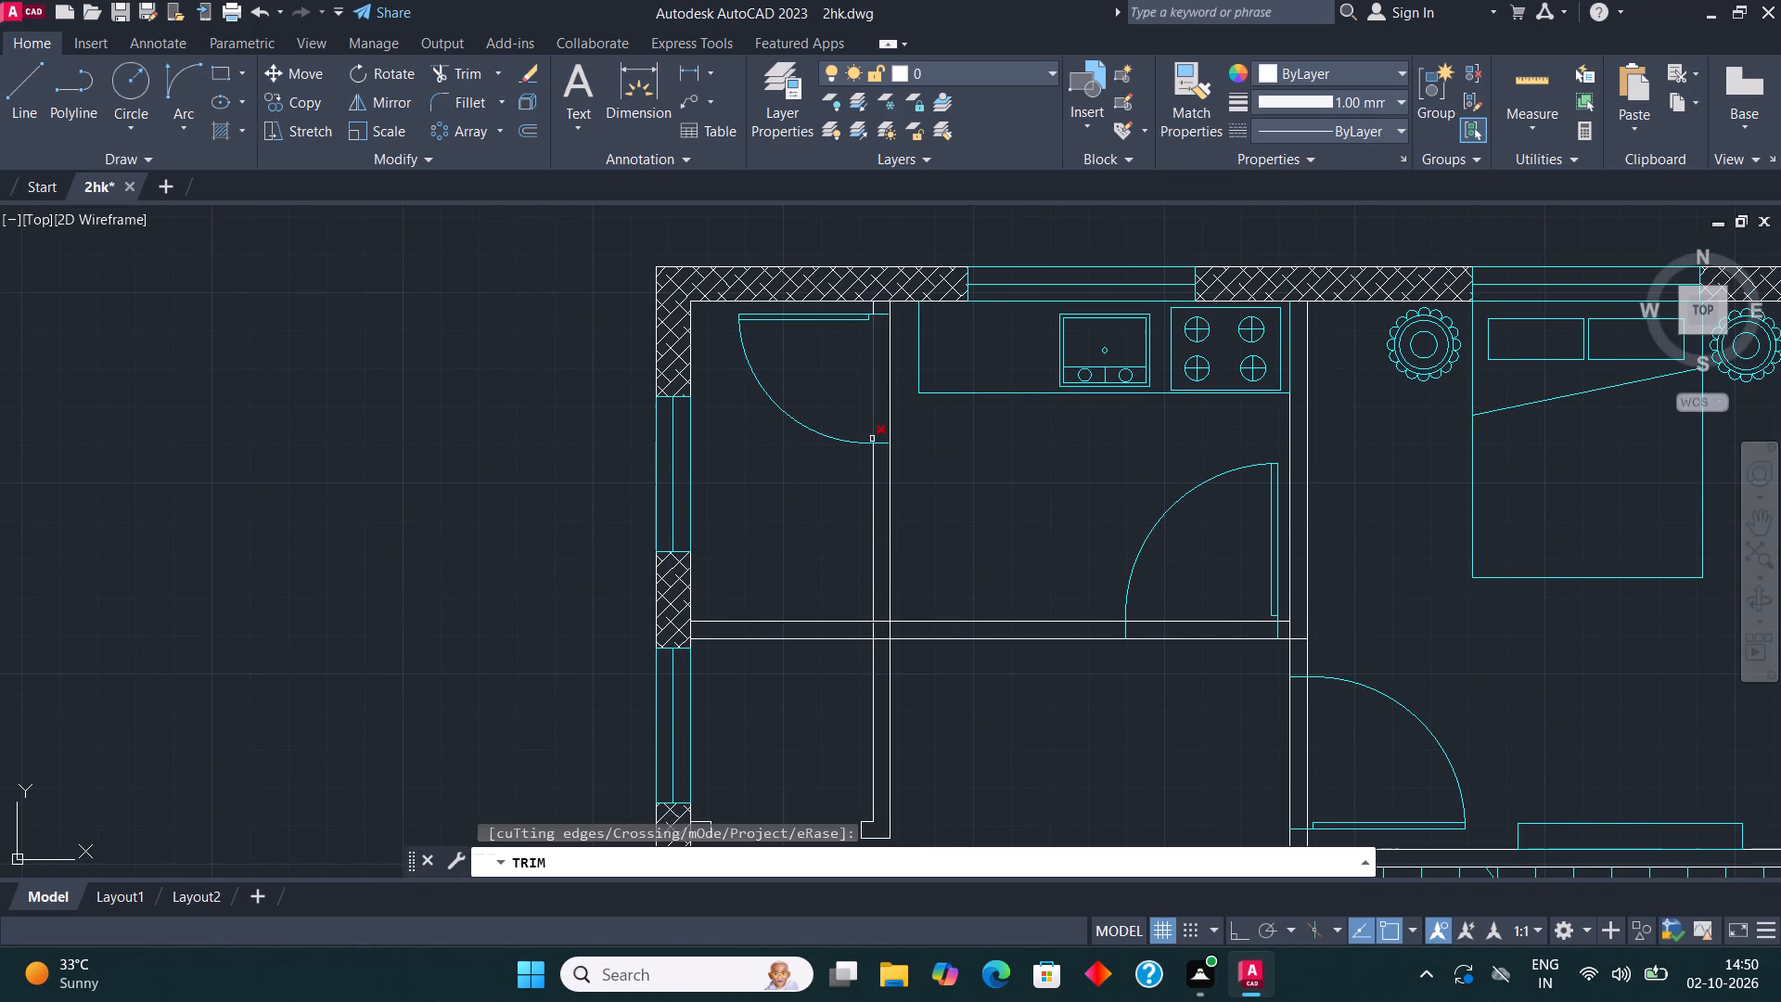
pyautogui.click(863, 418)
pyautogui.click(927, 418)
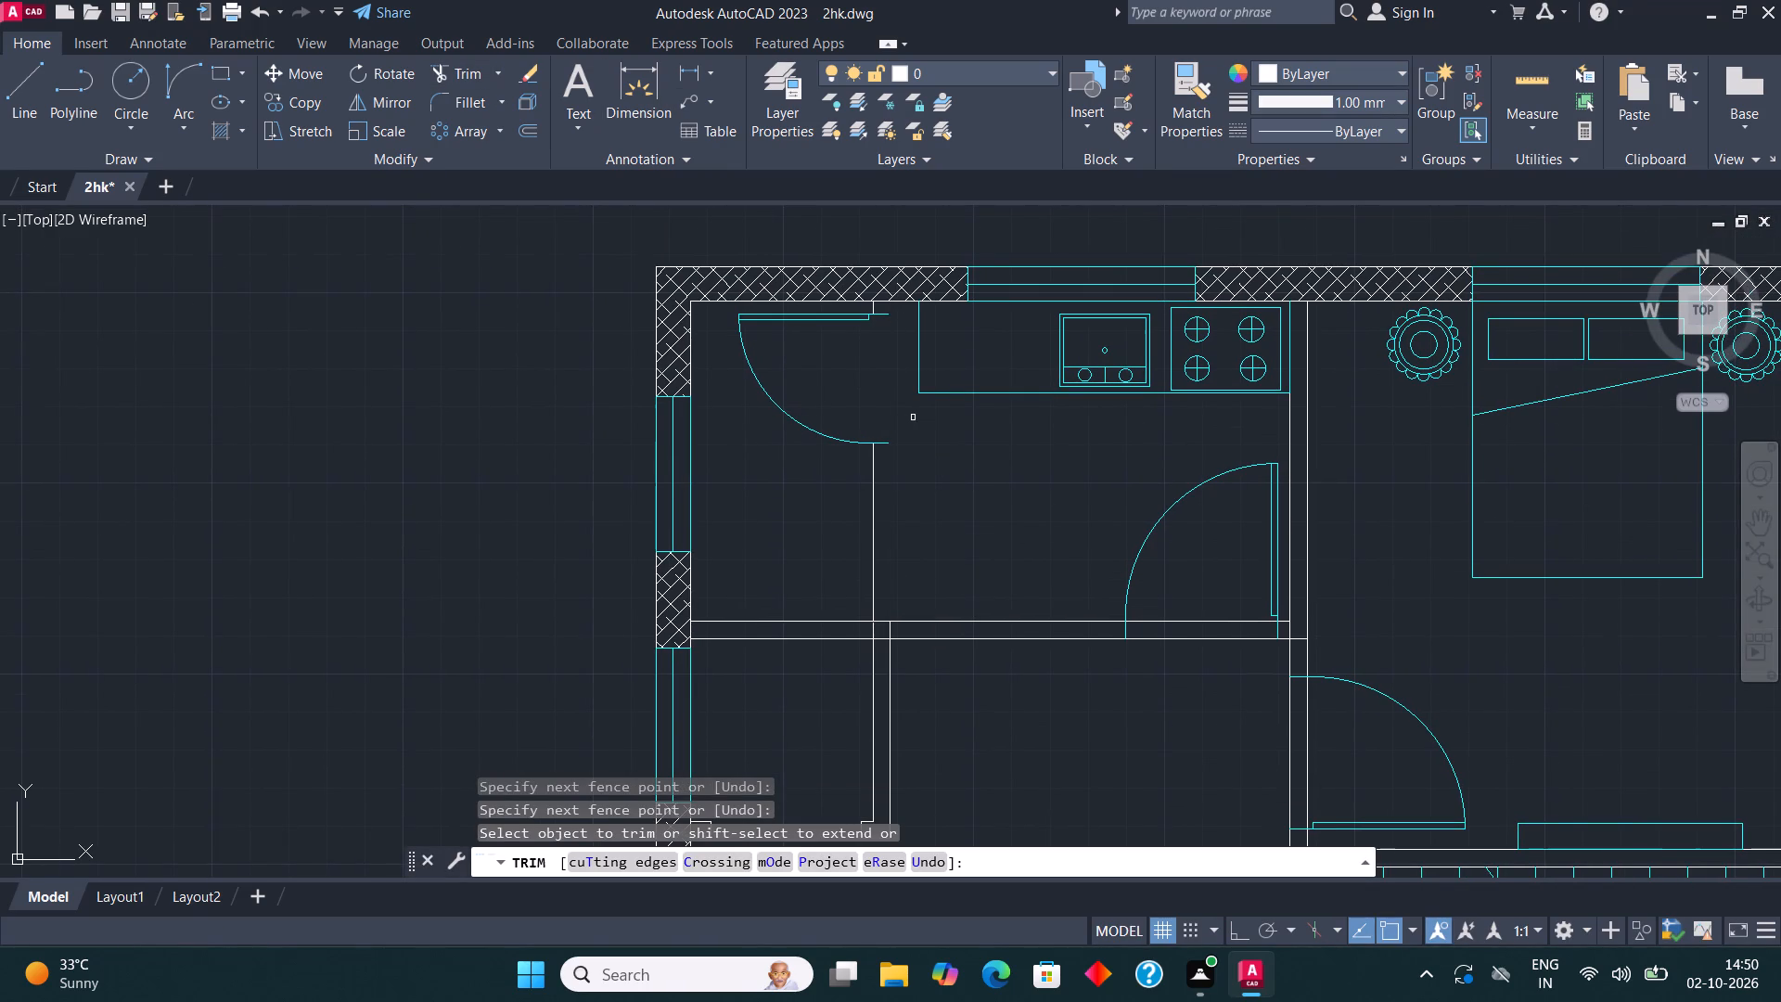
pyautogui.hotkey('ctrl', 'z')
# Trim the west line of the northwest room's east wall within the door opening.
pyautogui.scroll(2, 883, 337)
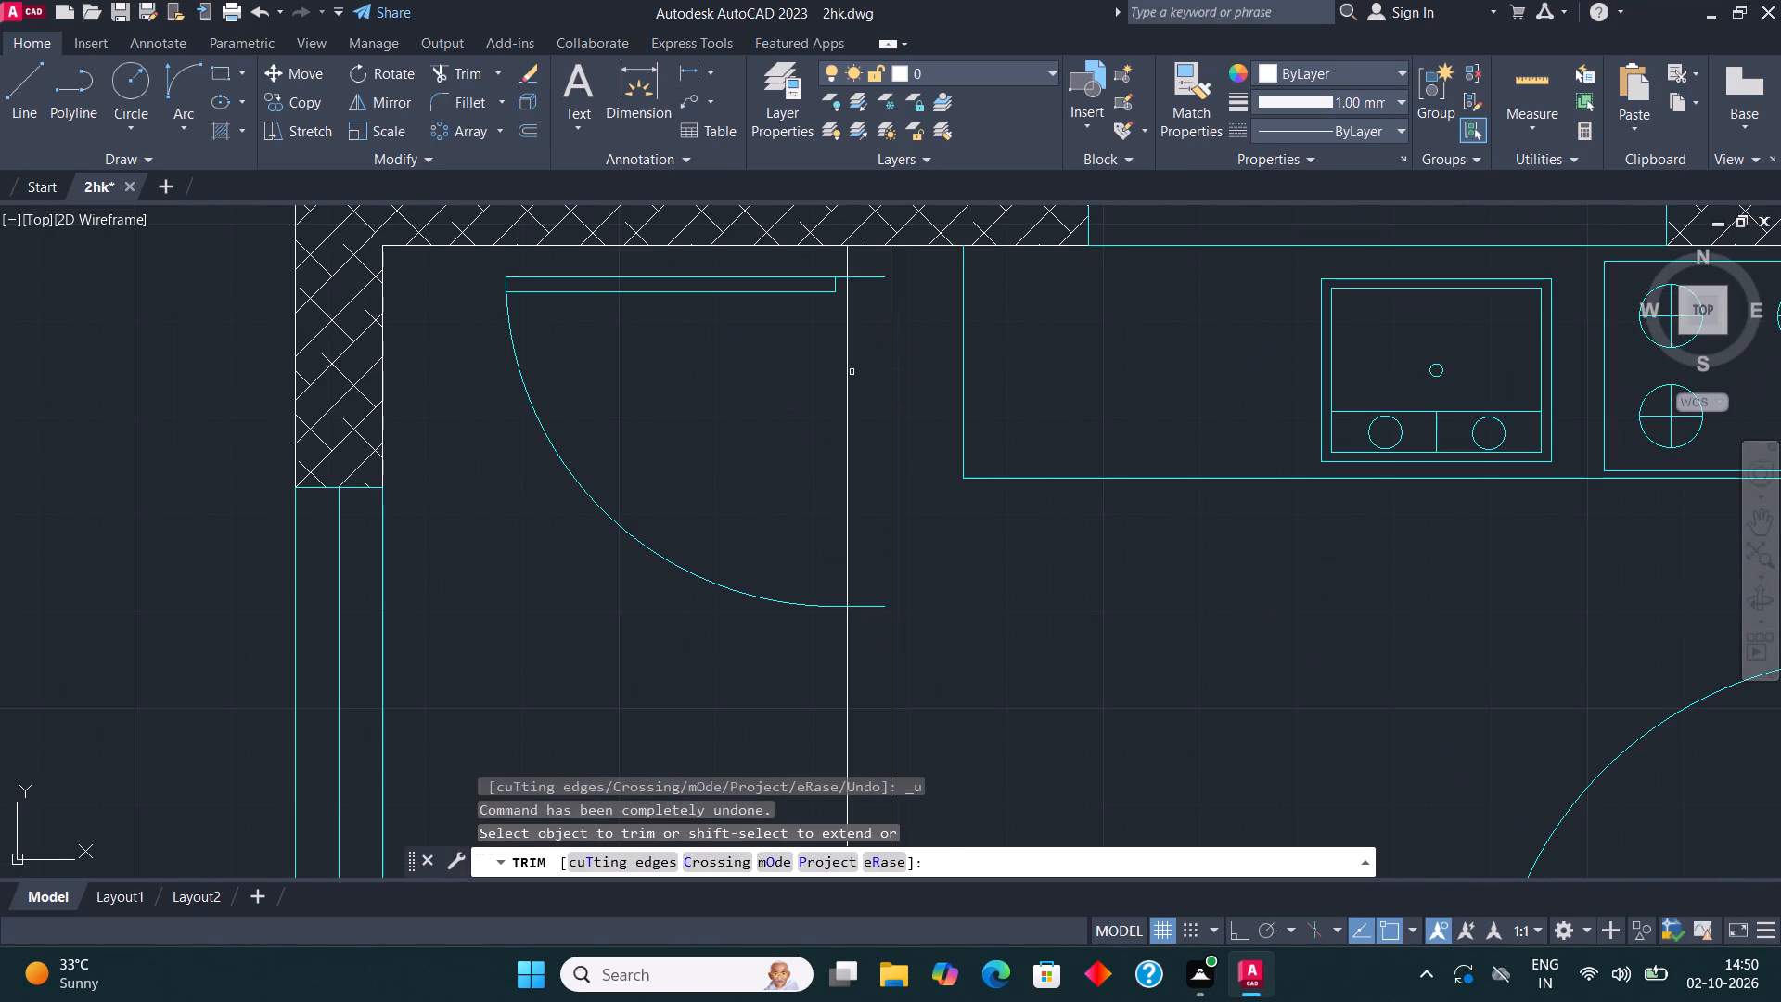
pyautogui.click(850, 372)
pyautogui.press('Escape')
# Move the northwest room's door east so its frame end meets the outer line of the wall.
pyautogui.click(743, 587)
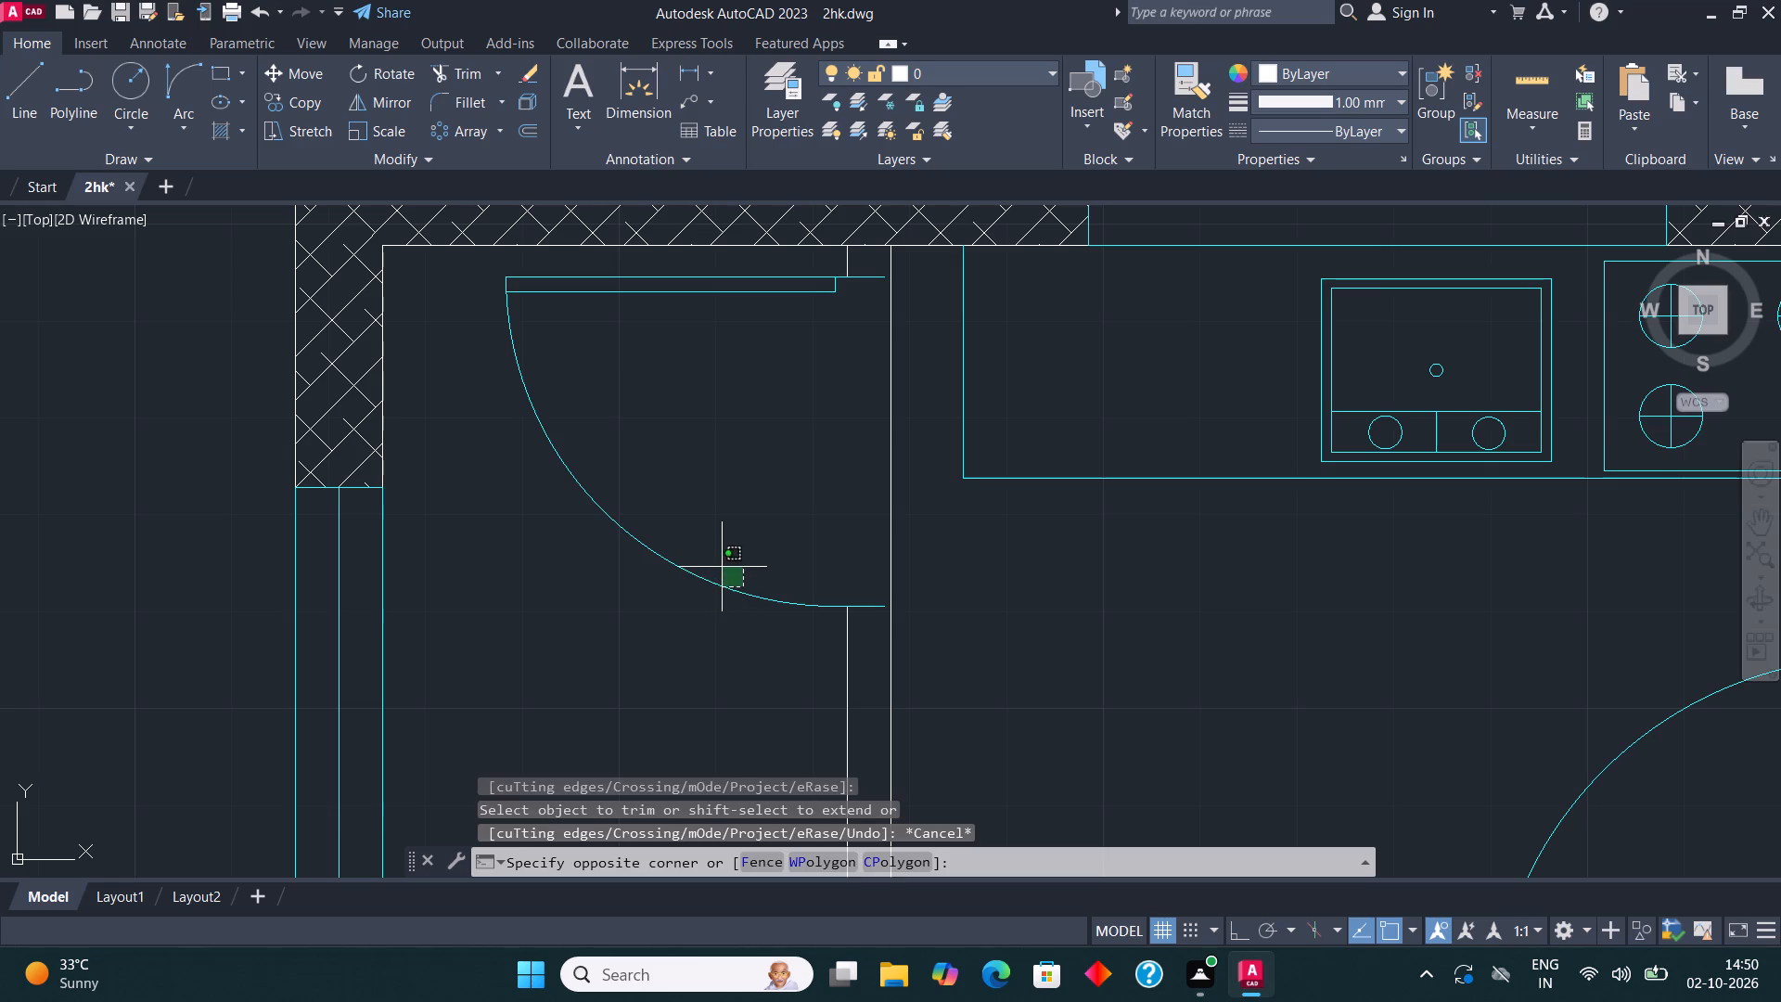
pyautogui.click(720, 565)
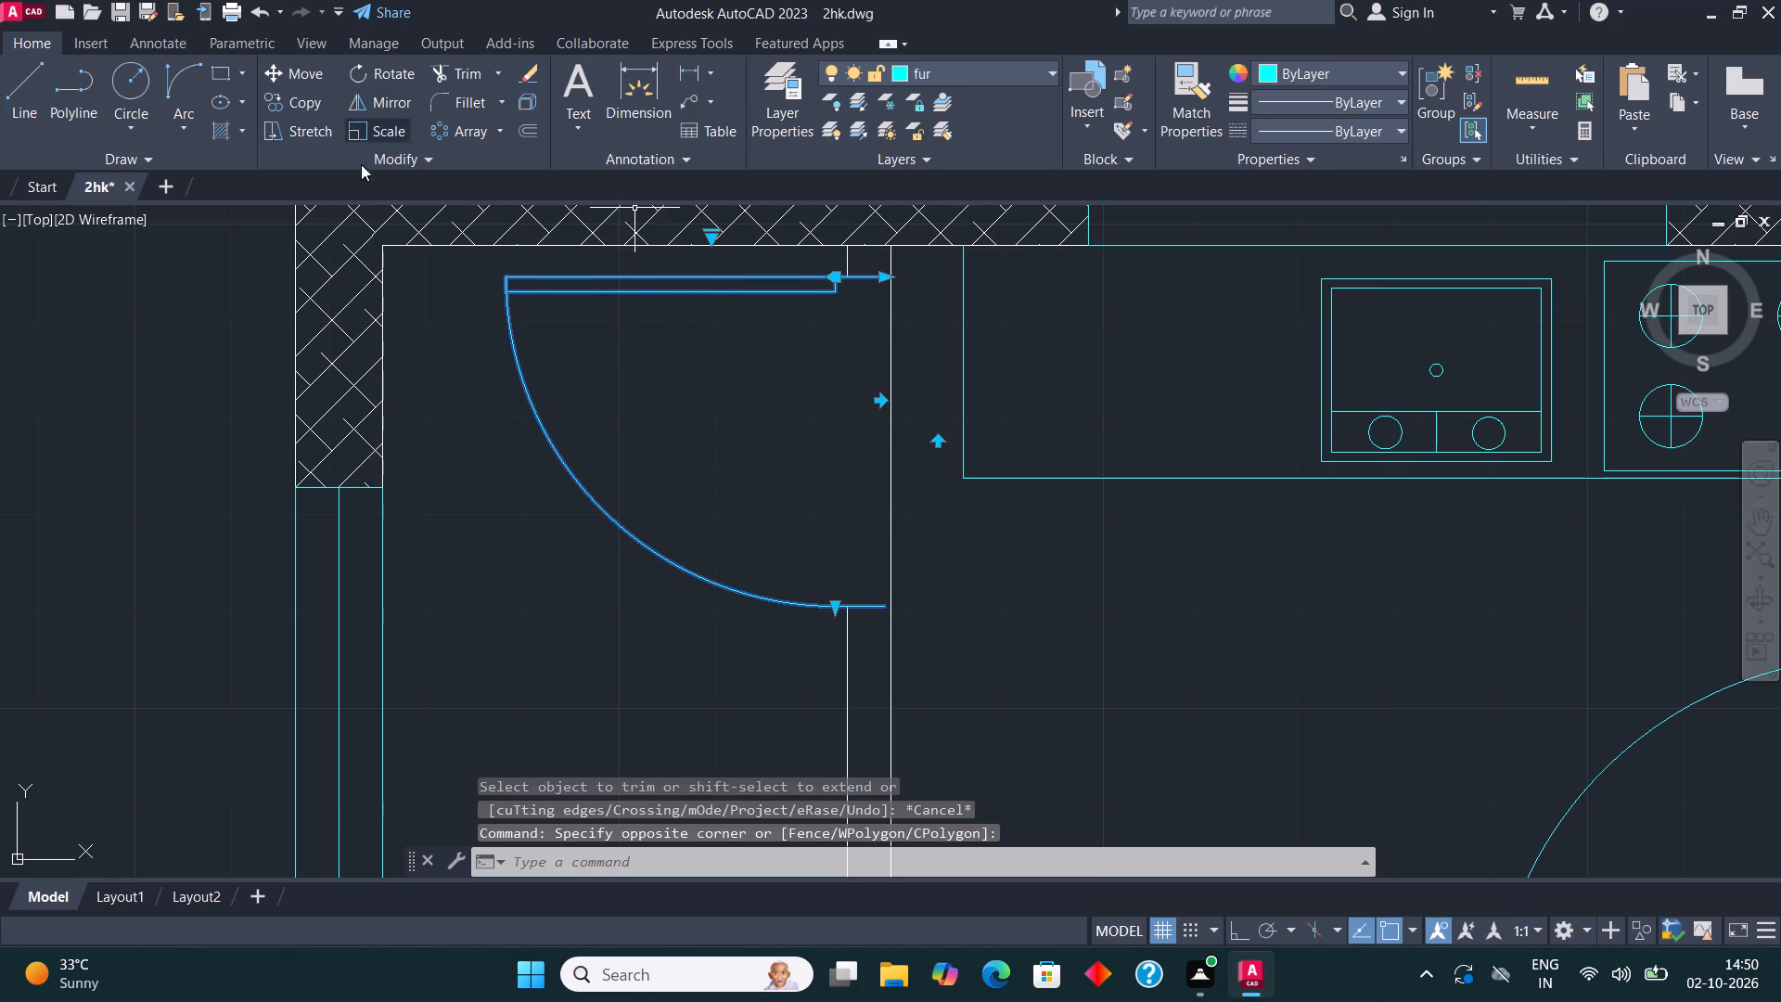
pyautogui.click(302, 72)
pyautogui.scroll(1, 896, 263)
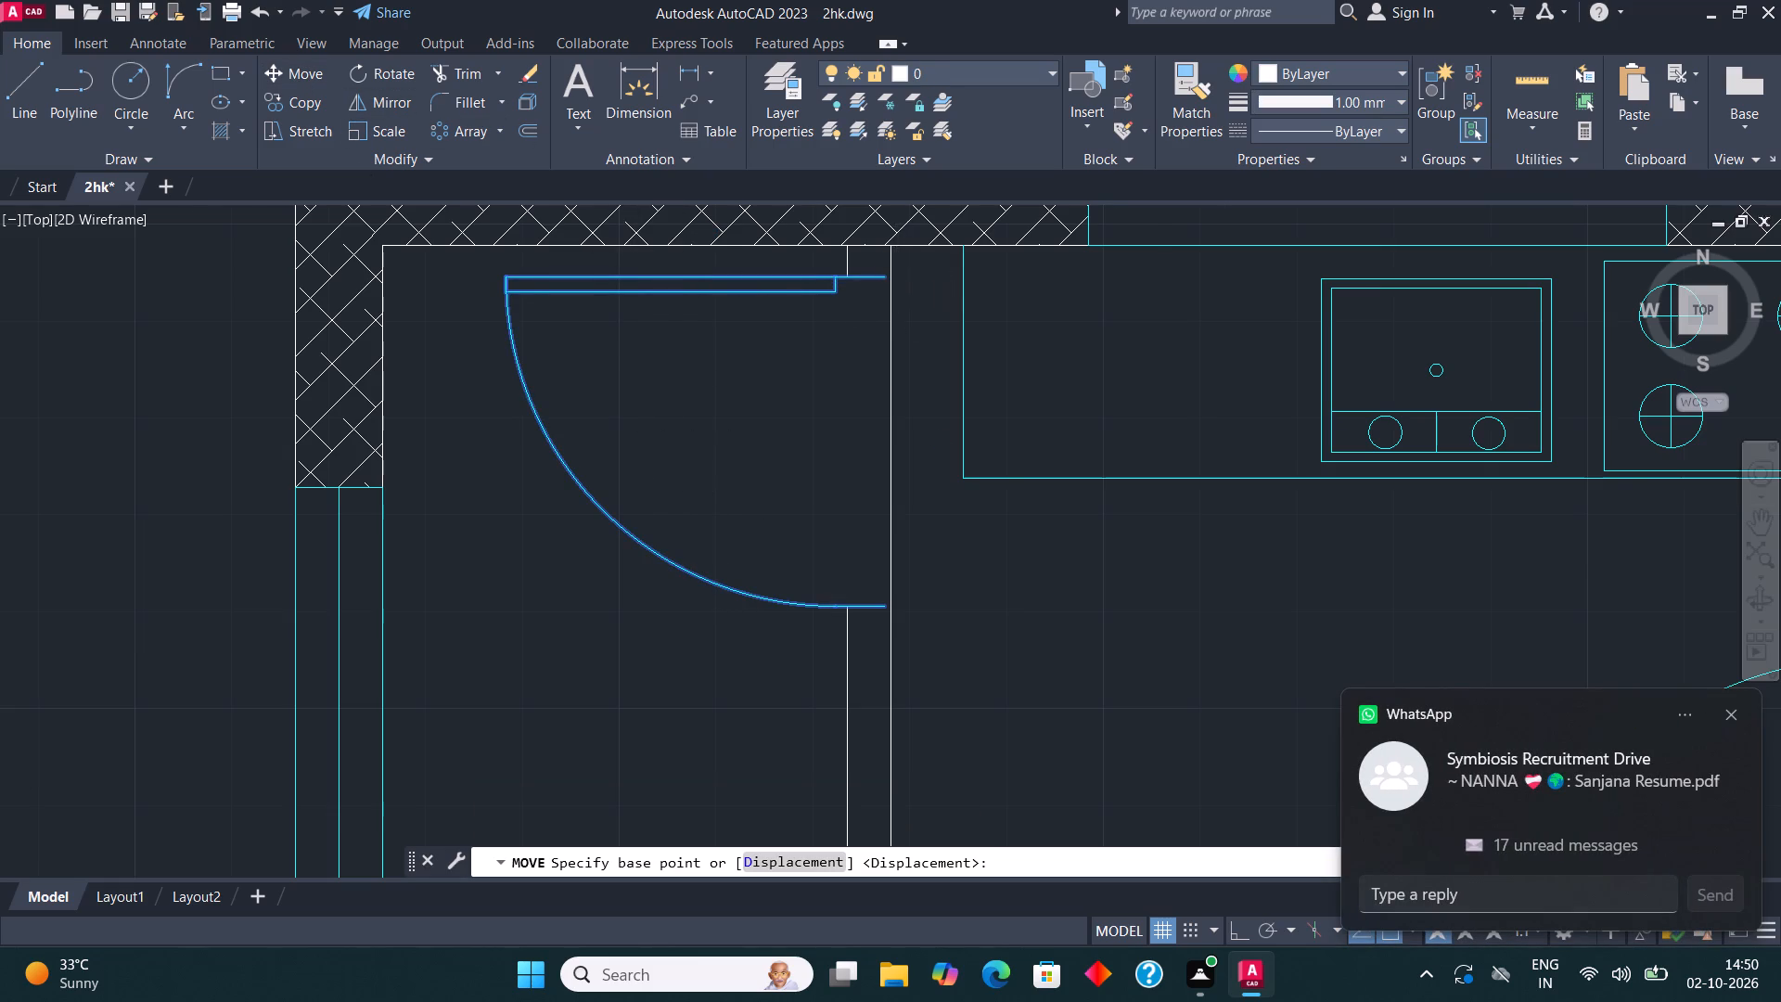
pyautogui.moveTo(899, 296); pyautogui.dragTo(905, 305, button='middle')
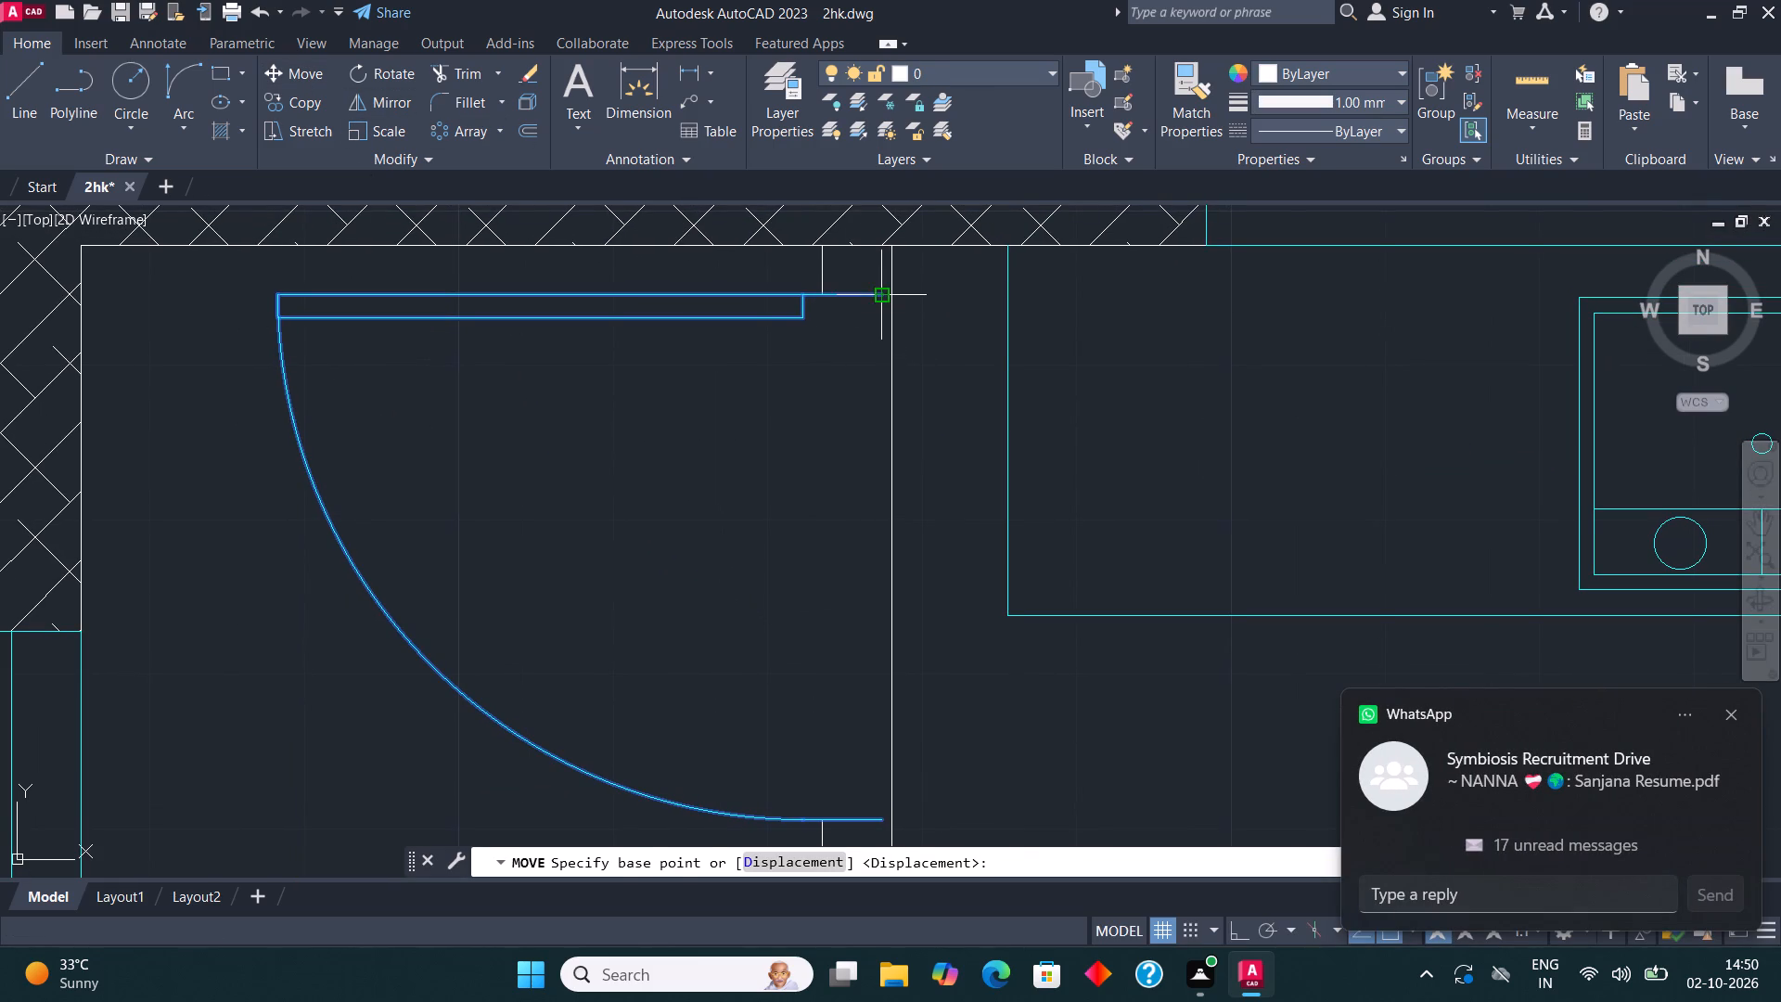
pyautogui.click(880, 299)
pyautogui.click(893, 295)
pyautogui.scroll(-3, 750, 322)
pyautogui.press('Escape')
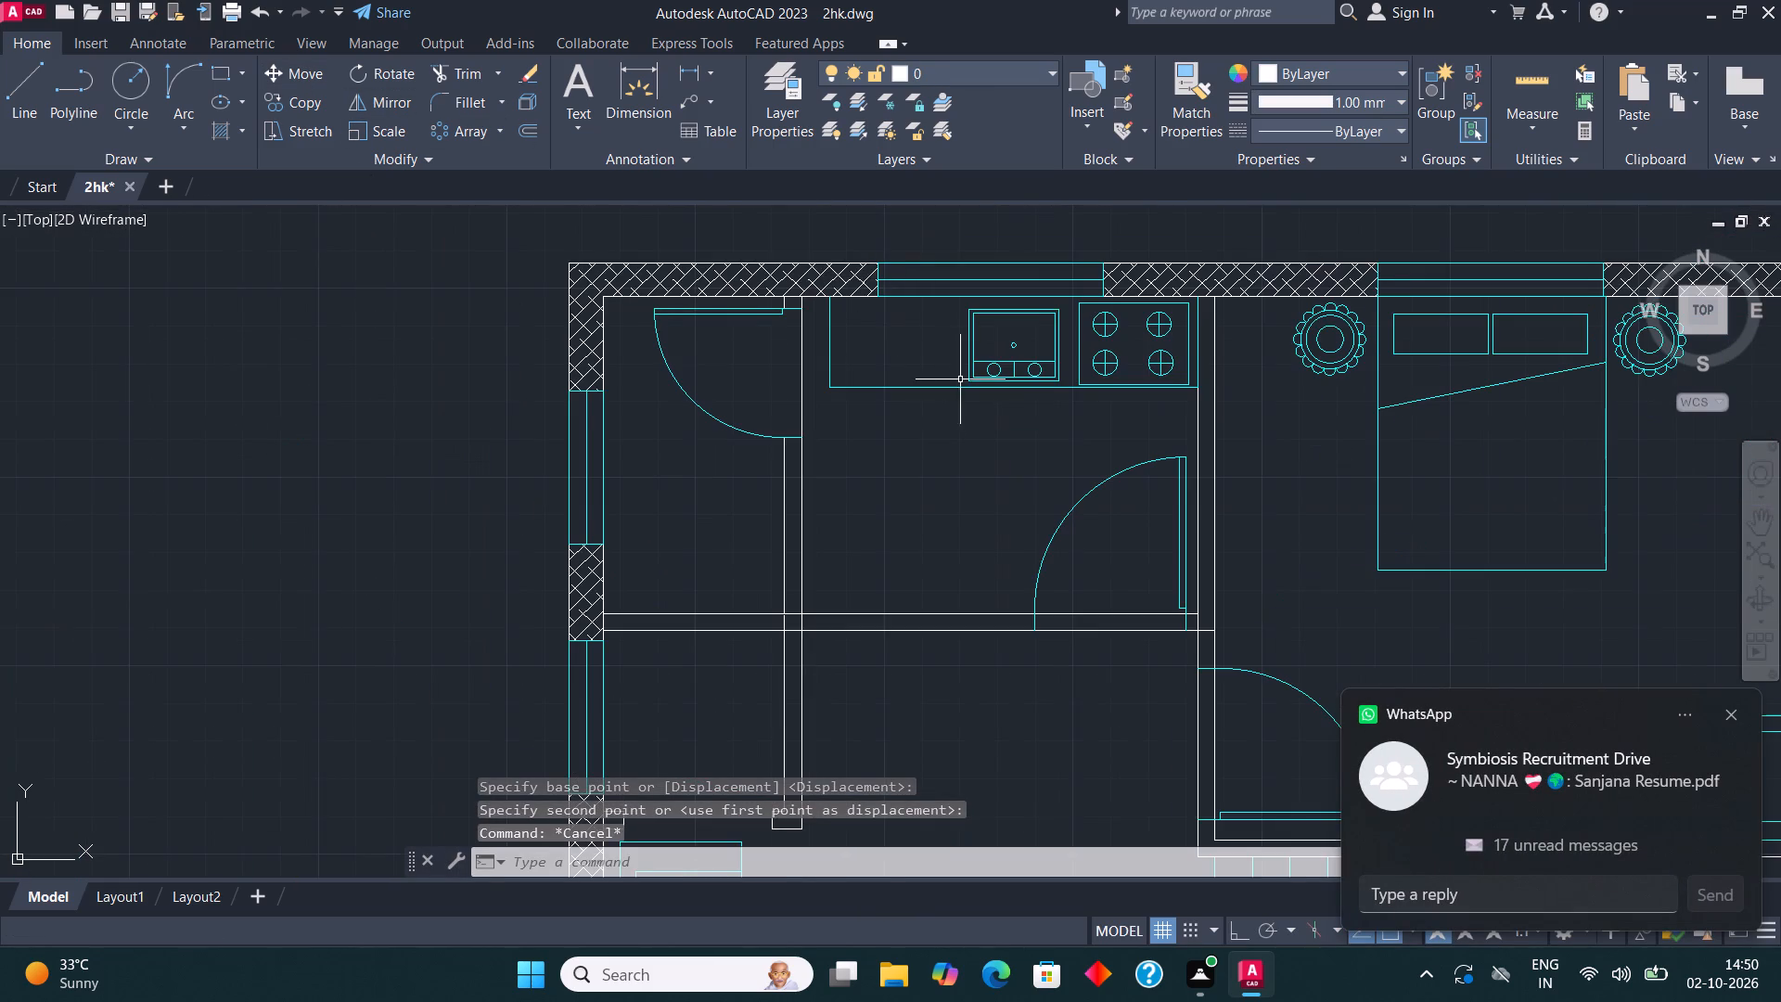
# Trim both lines of the kitchen's south wall across the kitchen door opening.
pyautogui.moveTo(954, 385); pyautogui.dragTo(936, 348, button='middle')
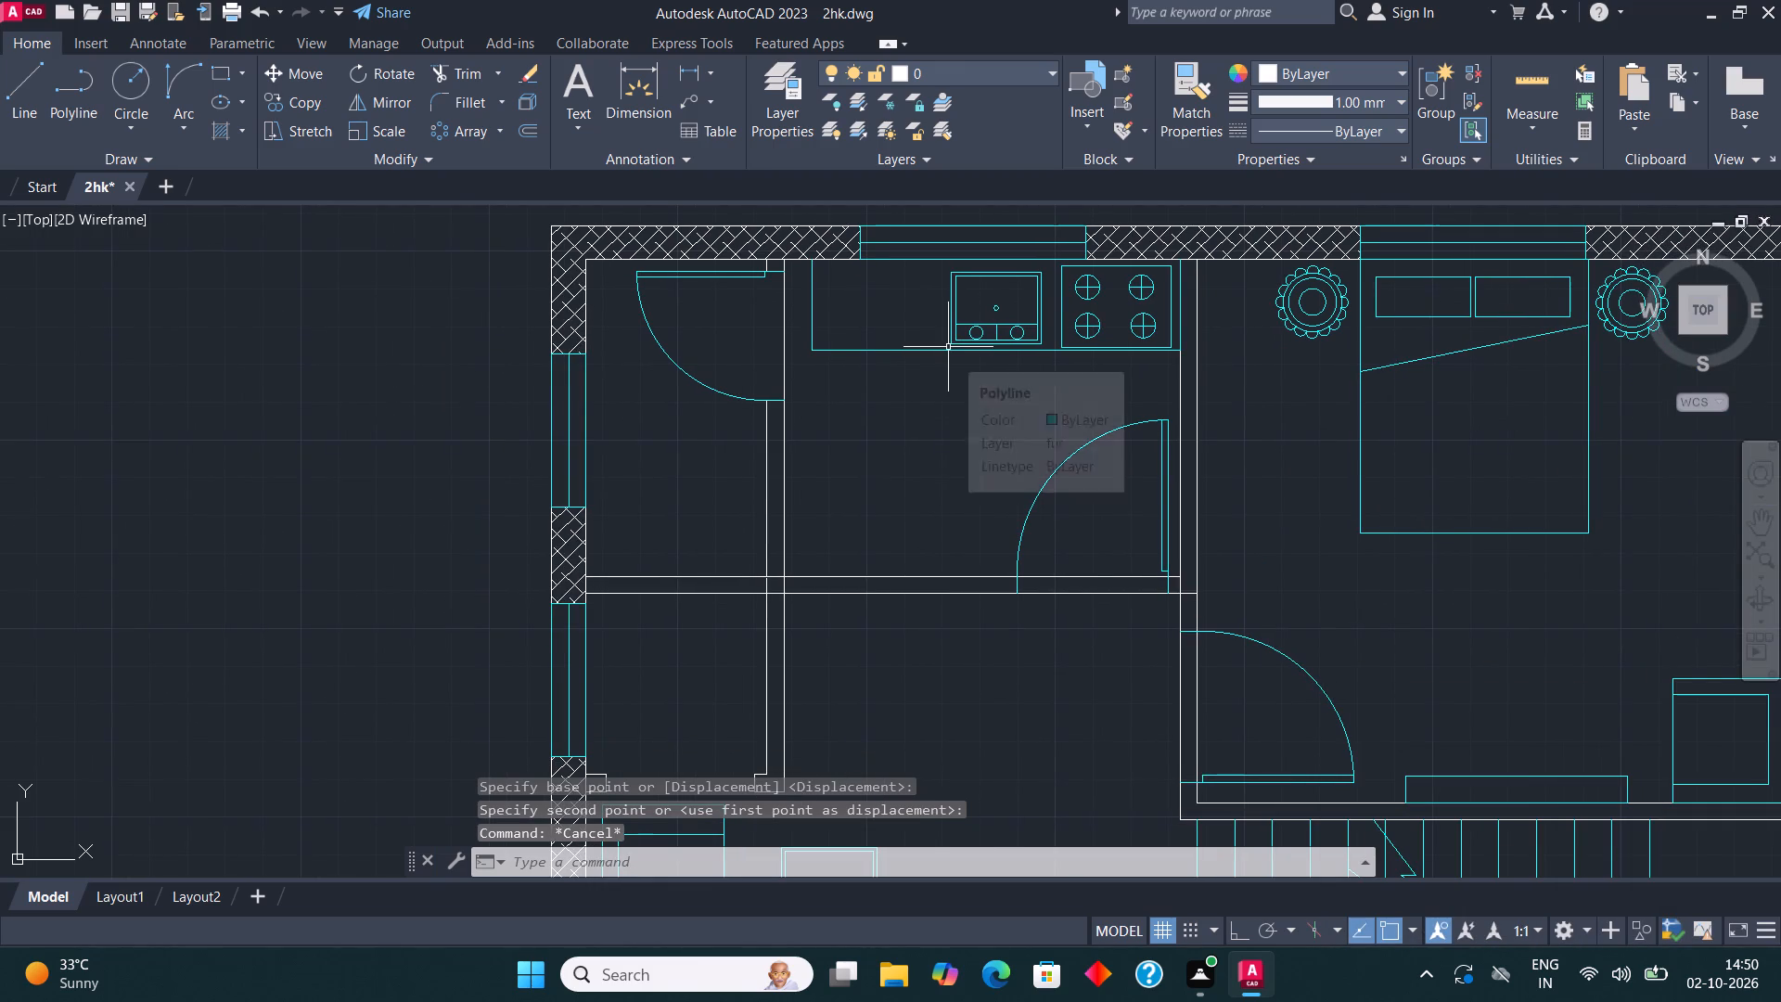
pyautogui.scroll(-1, 961, 378)
pyautogui.click(468, 66)
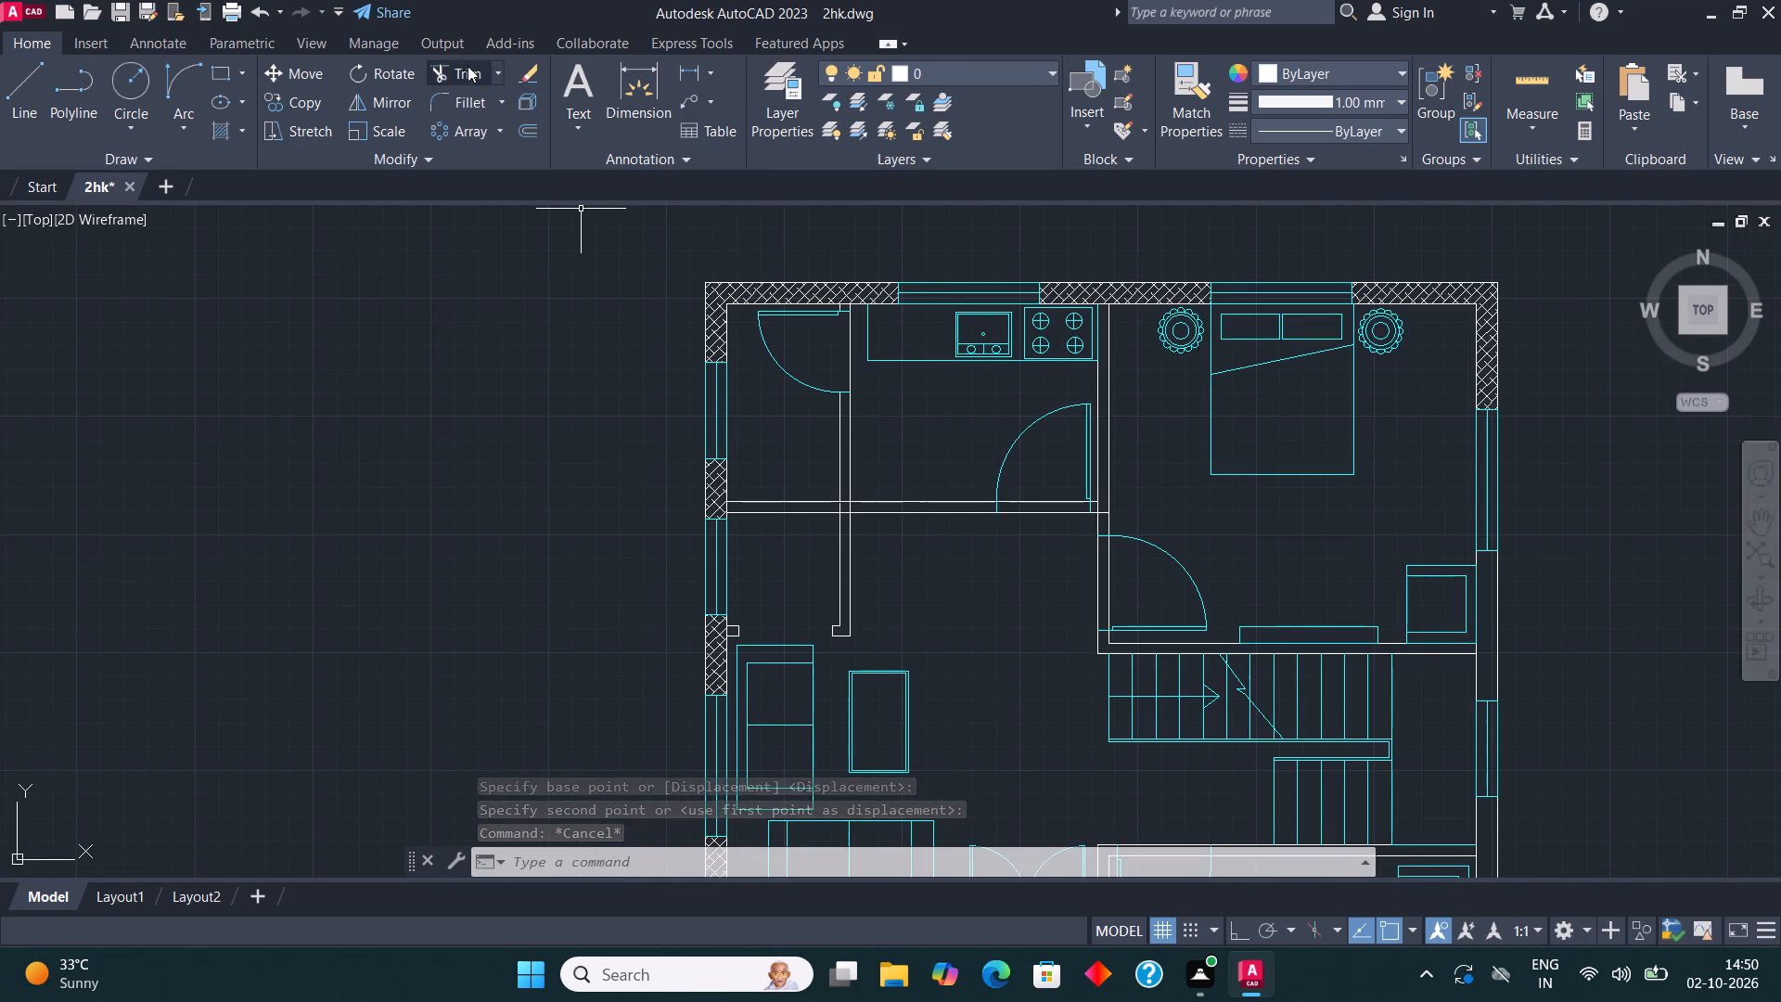
pyautogui.scroll(2, 1059, 527)
pyautogui.click(1030, 442)
pyautogui.click(1029, 551)
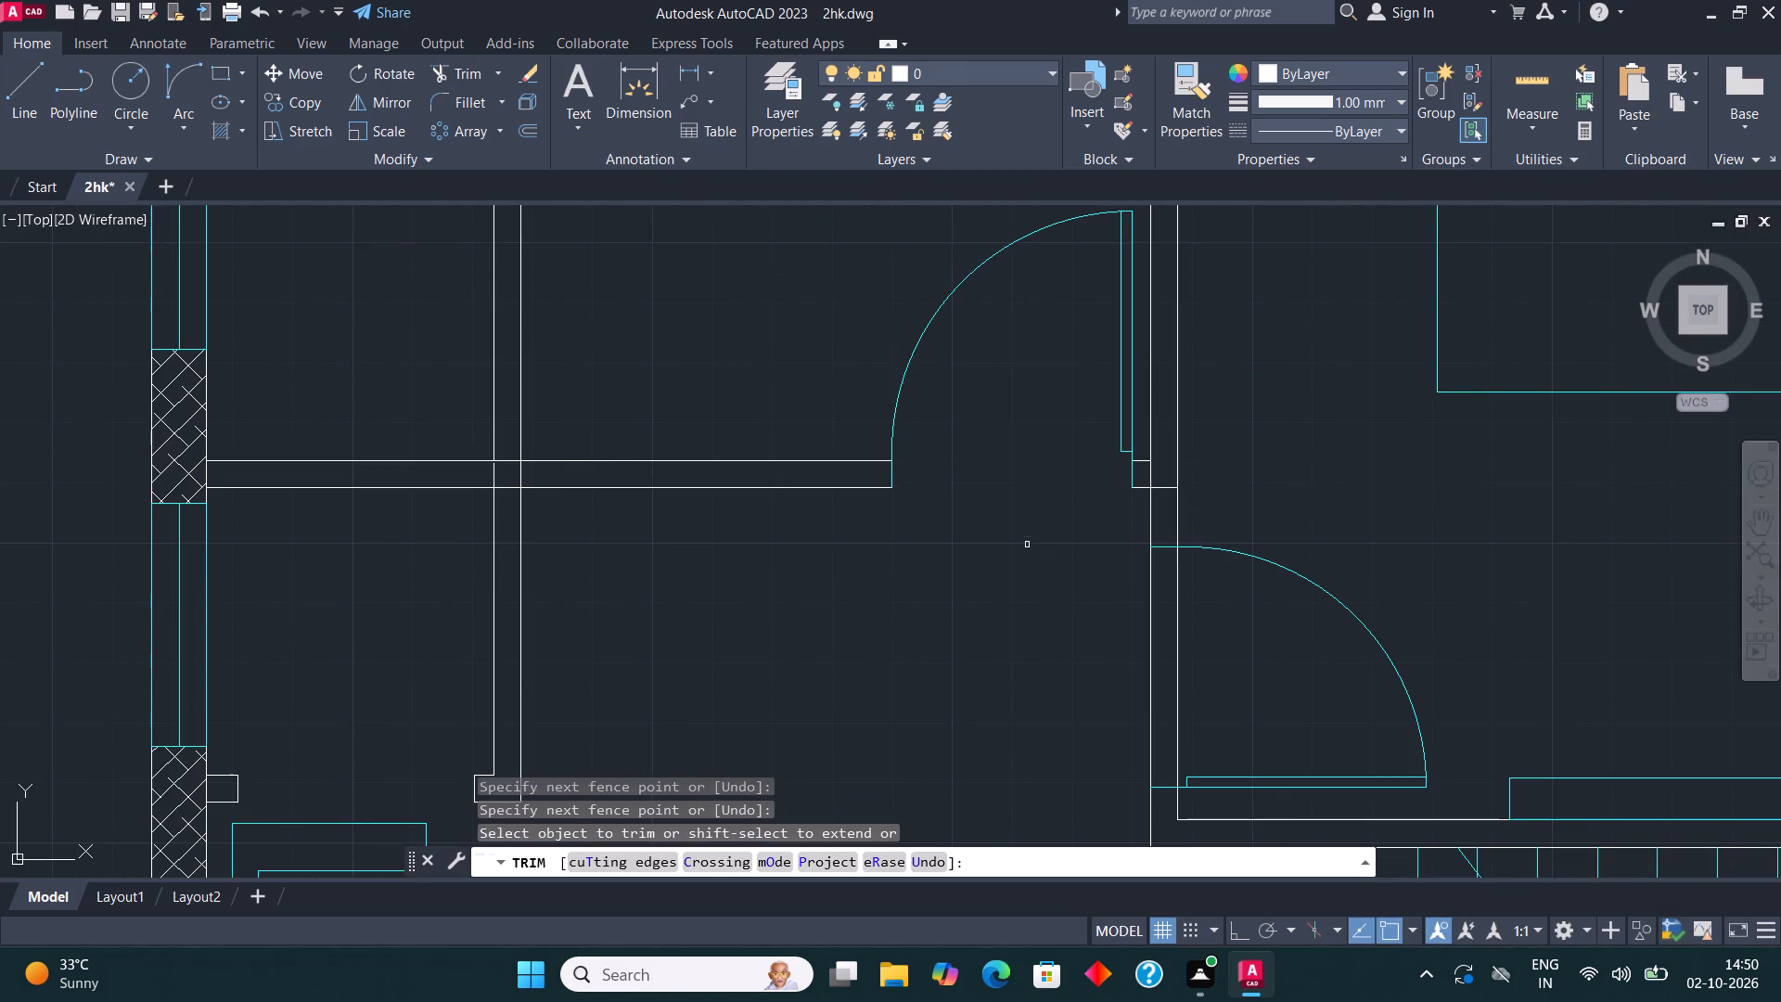
# Trim both wall lines across the north bedroom's door opening.
pyautogui.scroll(-1, 1038, 553)
pyautogui.click(1138, 597)
pyautogui.click(1057, 606)
# Trim both wall lines across the south bedroom's door opening, then end the trimming.
pyautogui.scroll(-2, 1060, 518)
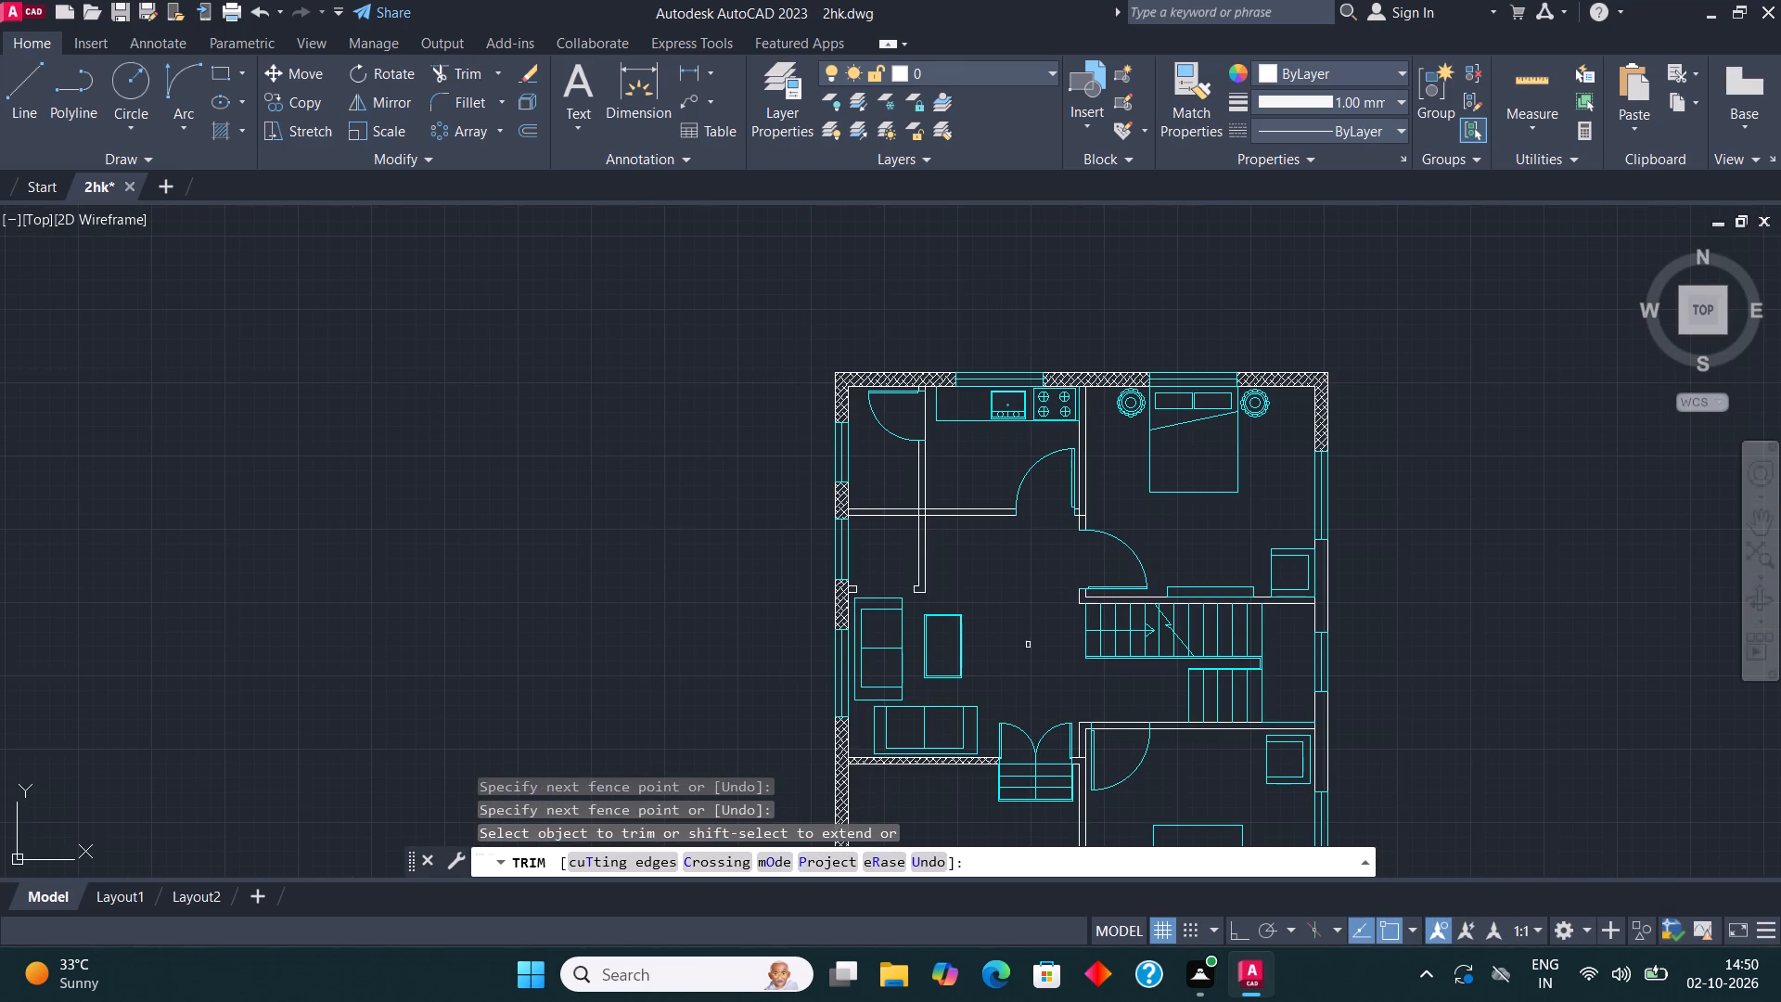
pyautogui.scroll(2, 1119, 751)
pyautogui.click(1121, 751)
pyautogui.click(1120, 661)
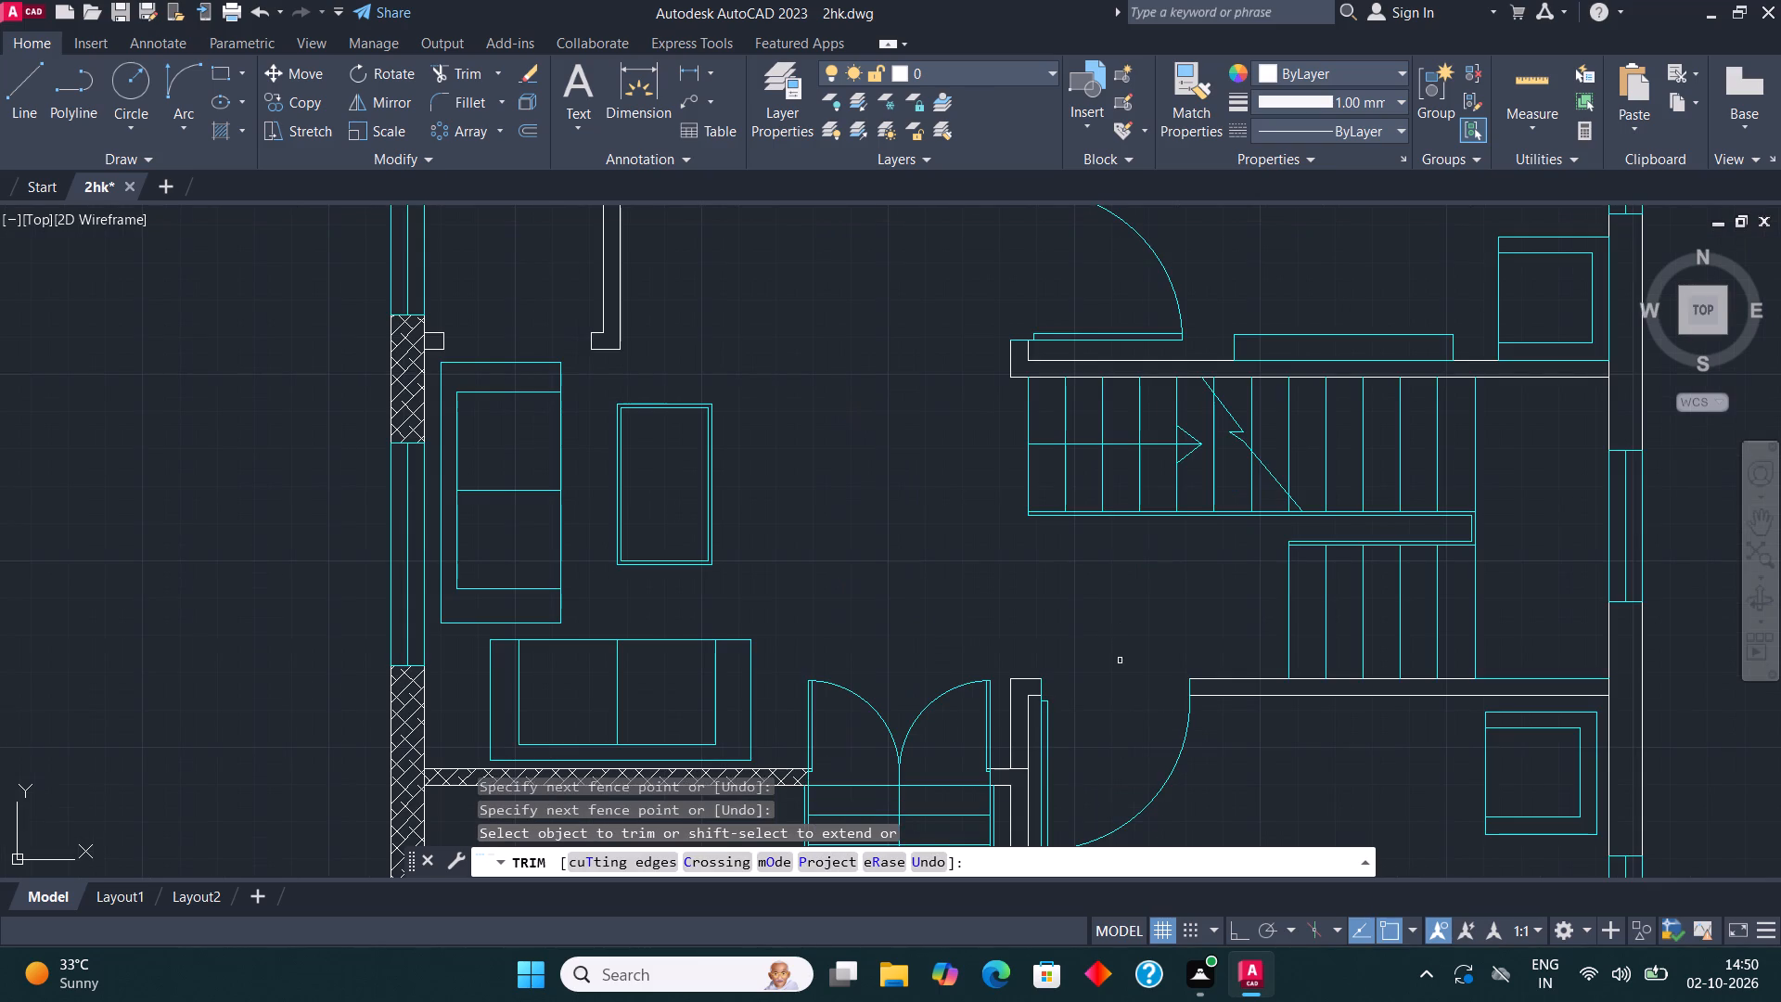
pyautogui.scroll(-4, 1134, 498)
pyautogui.scroll(3, 1136, 595)
pyautogui.moveTo(1156, 520); pyautogui.dragTo(1168, 547, button='middle')
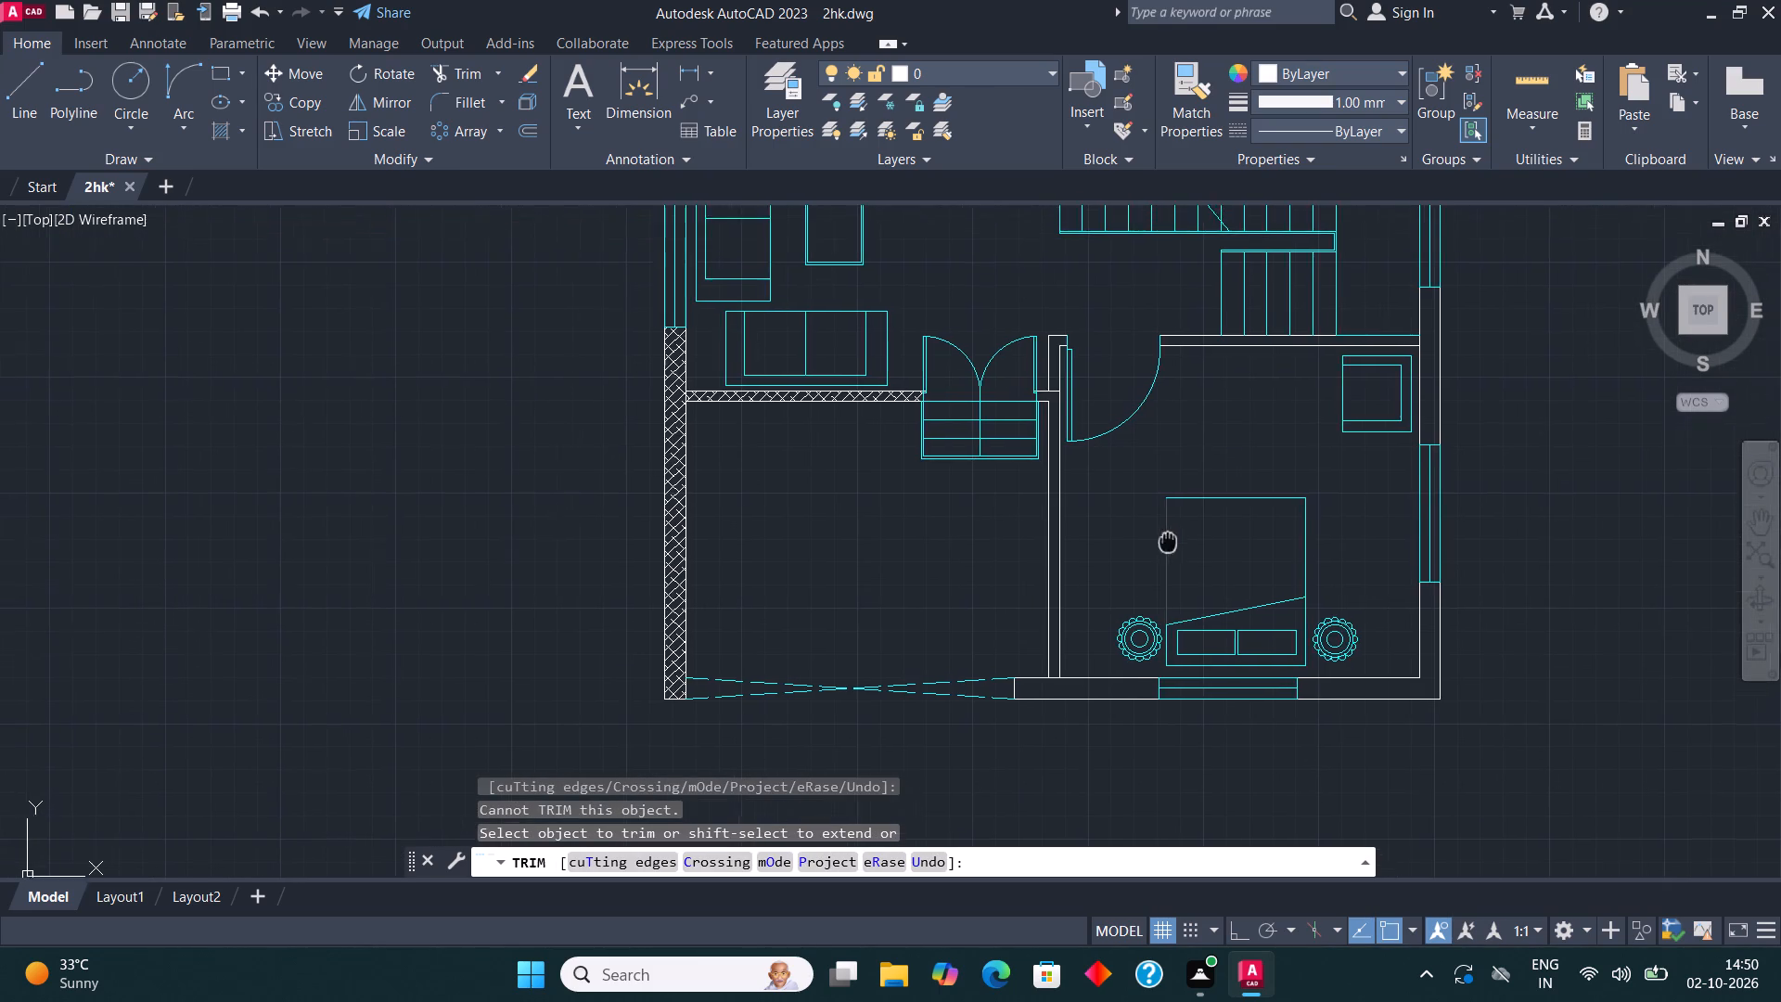
pyautogui.moveTo(1168, 547); pyautogui.dragTo(1150, 638, button='middle')
pyautogui.press('Escape')
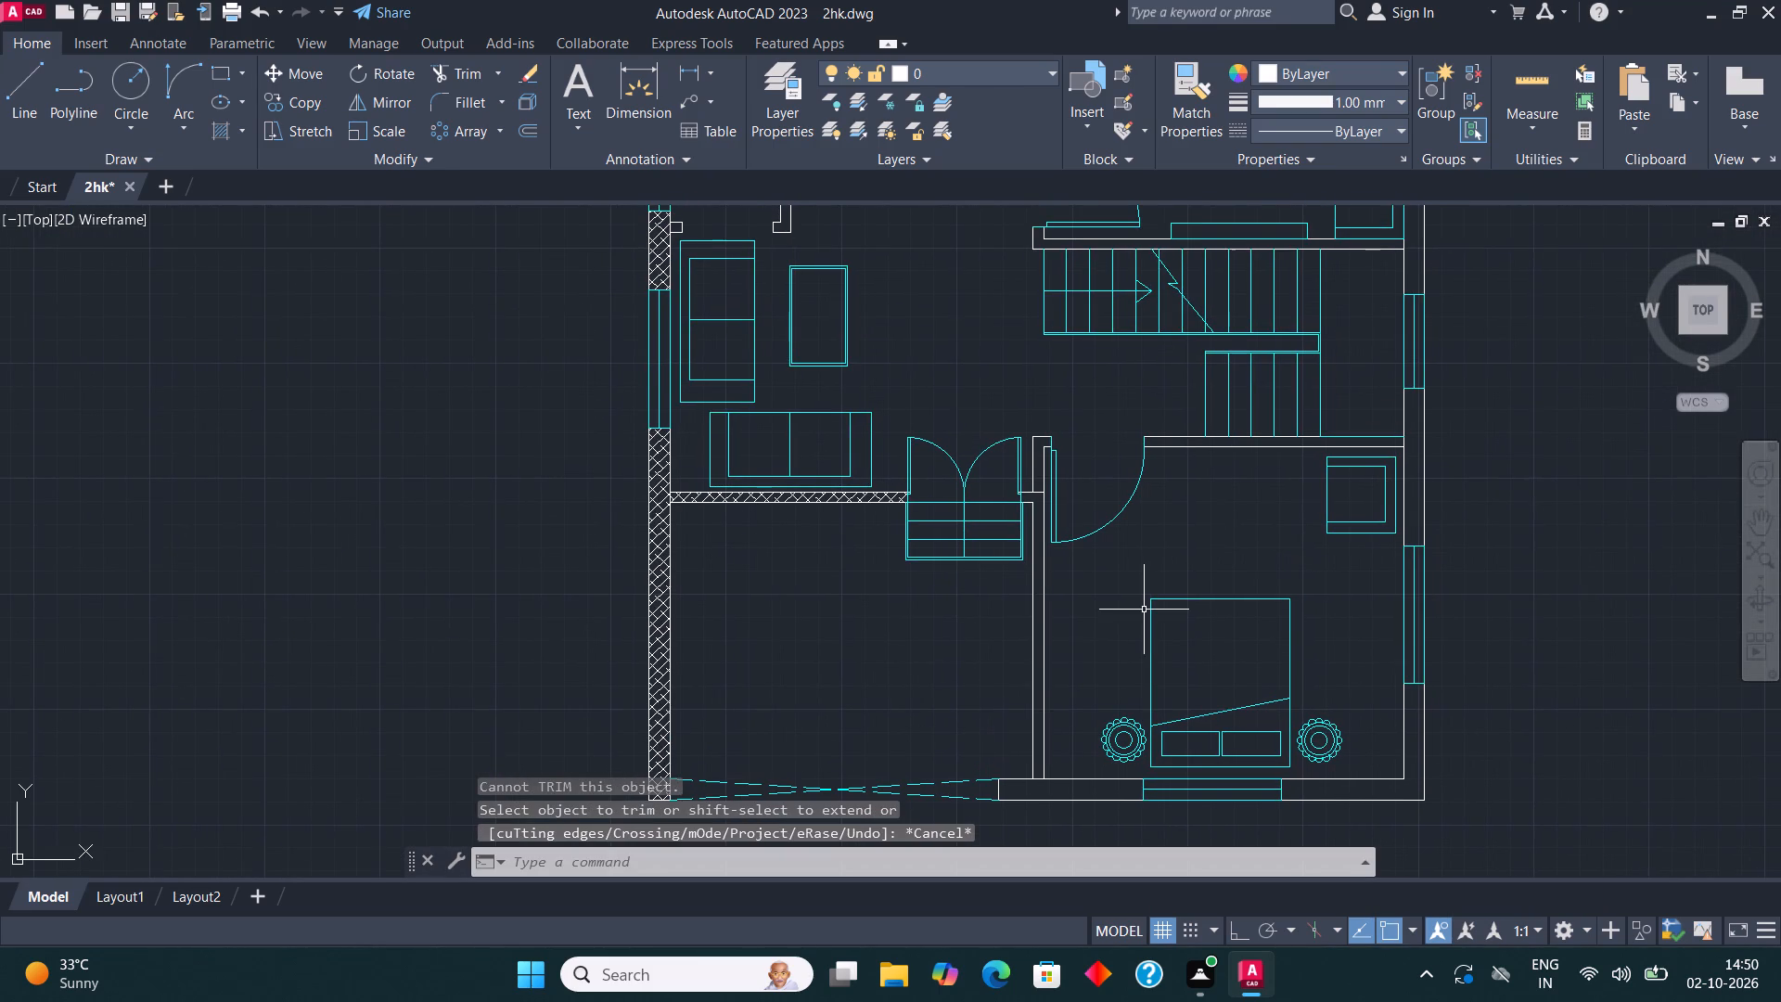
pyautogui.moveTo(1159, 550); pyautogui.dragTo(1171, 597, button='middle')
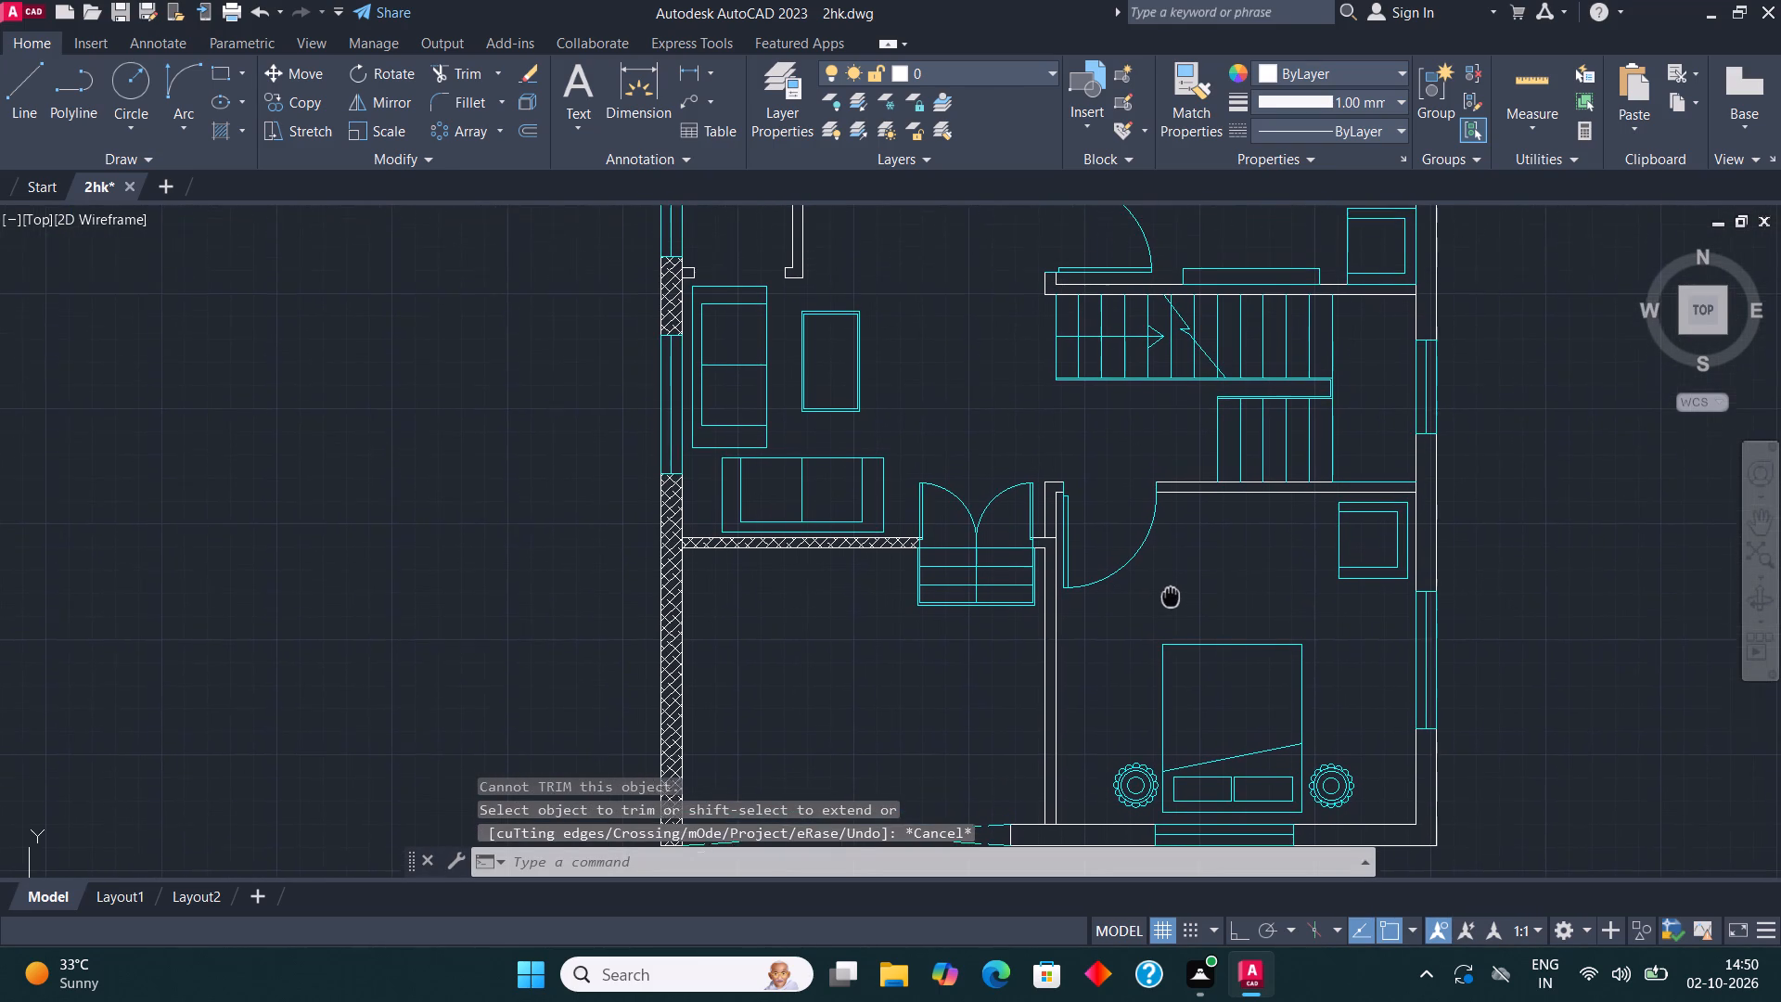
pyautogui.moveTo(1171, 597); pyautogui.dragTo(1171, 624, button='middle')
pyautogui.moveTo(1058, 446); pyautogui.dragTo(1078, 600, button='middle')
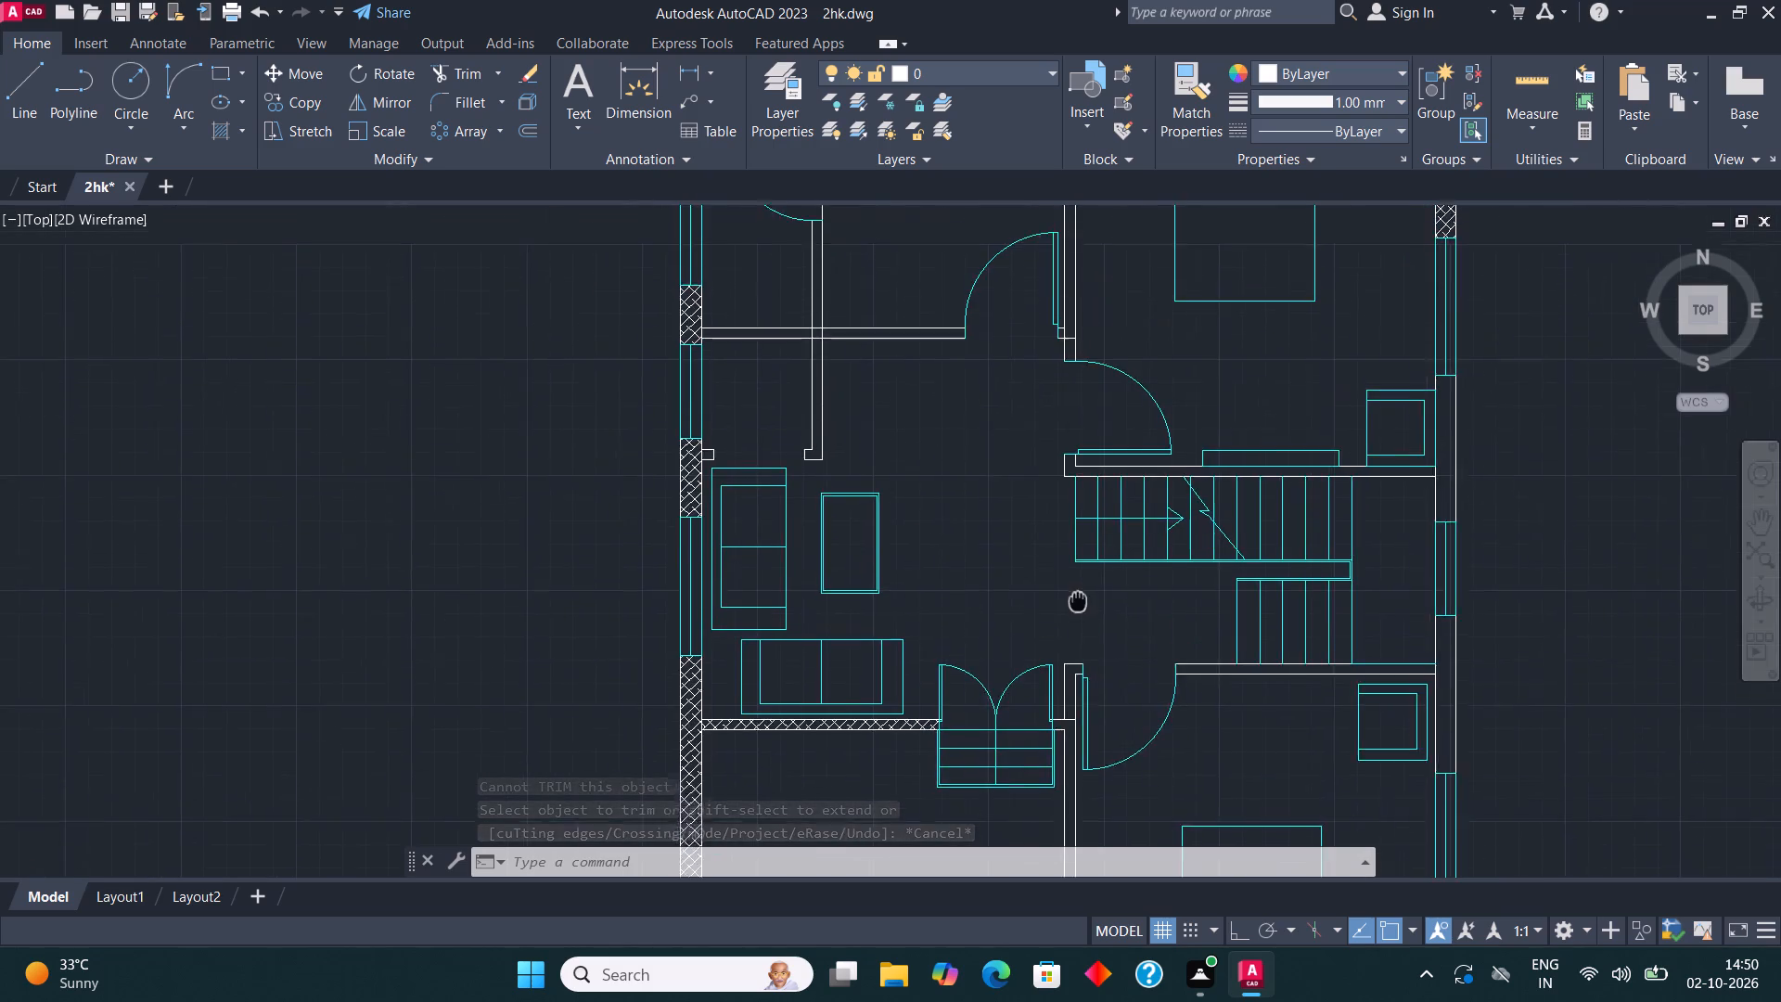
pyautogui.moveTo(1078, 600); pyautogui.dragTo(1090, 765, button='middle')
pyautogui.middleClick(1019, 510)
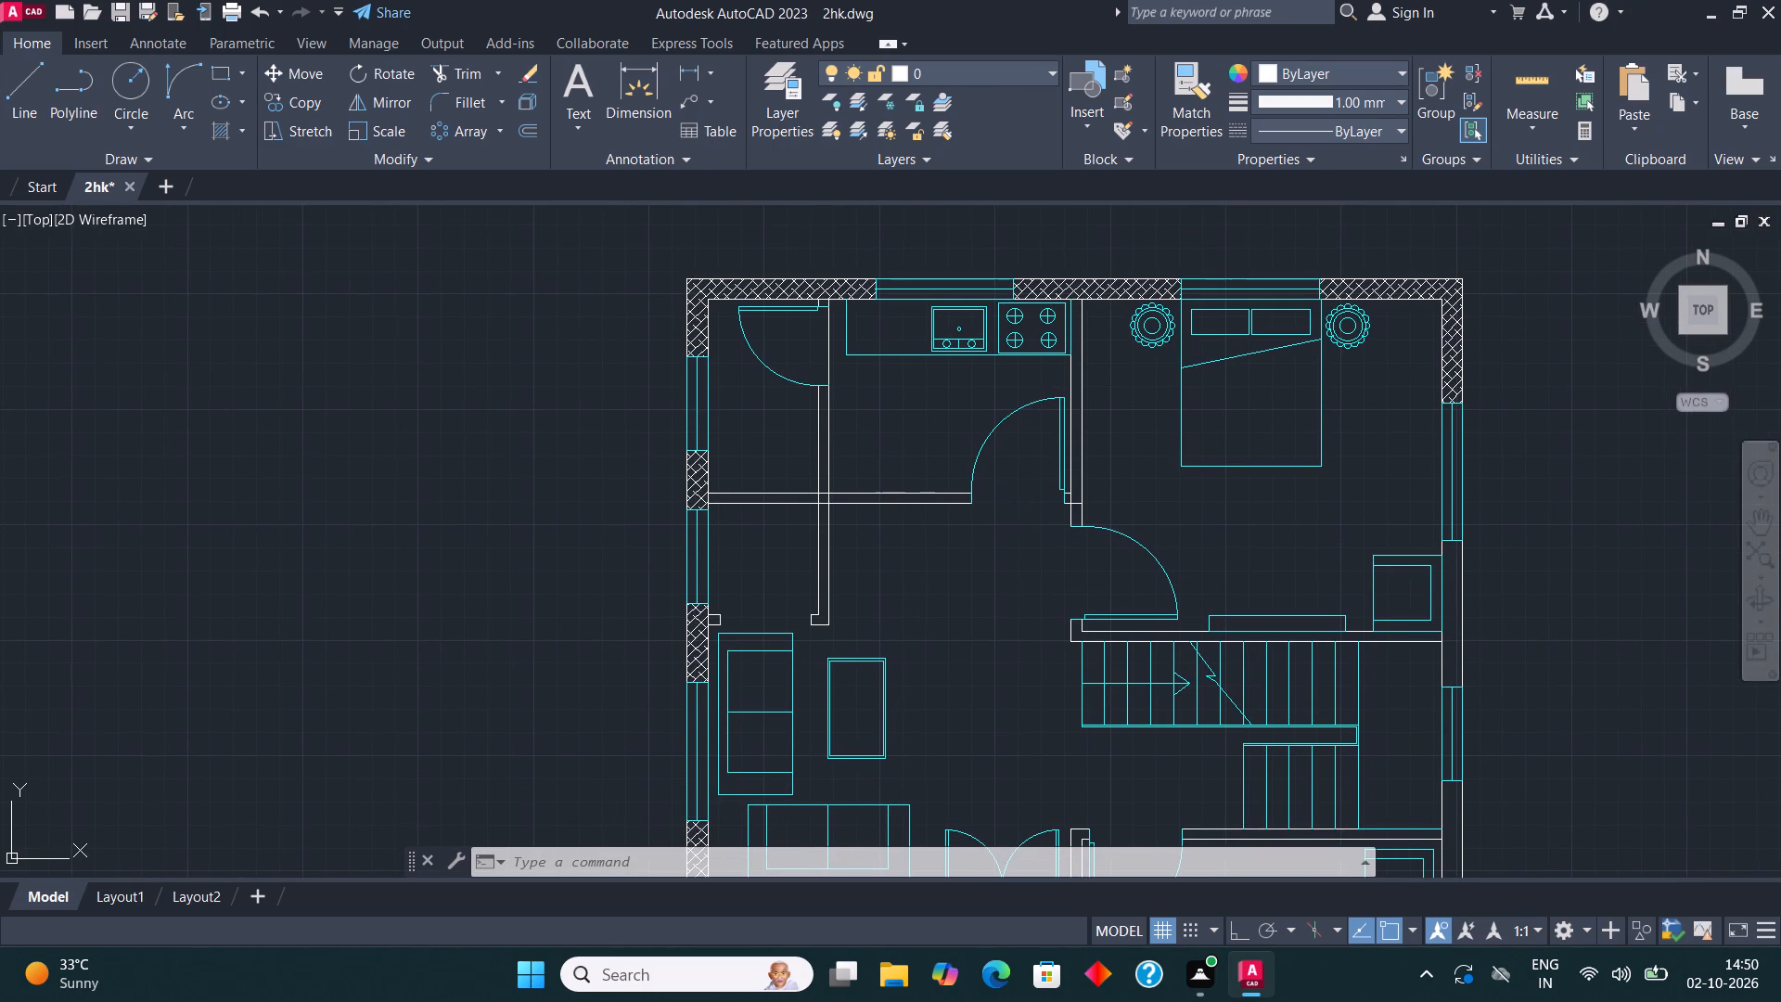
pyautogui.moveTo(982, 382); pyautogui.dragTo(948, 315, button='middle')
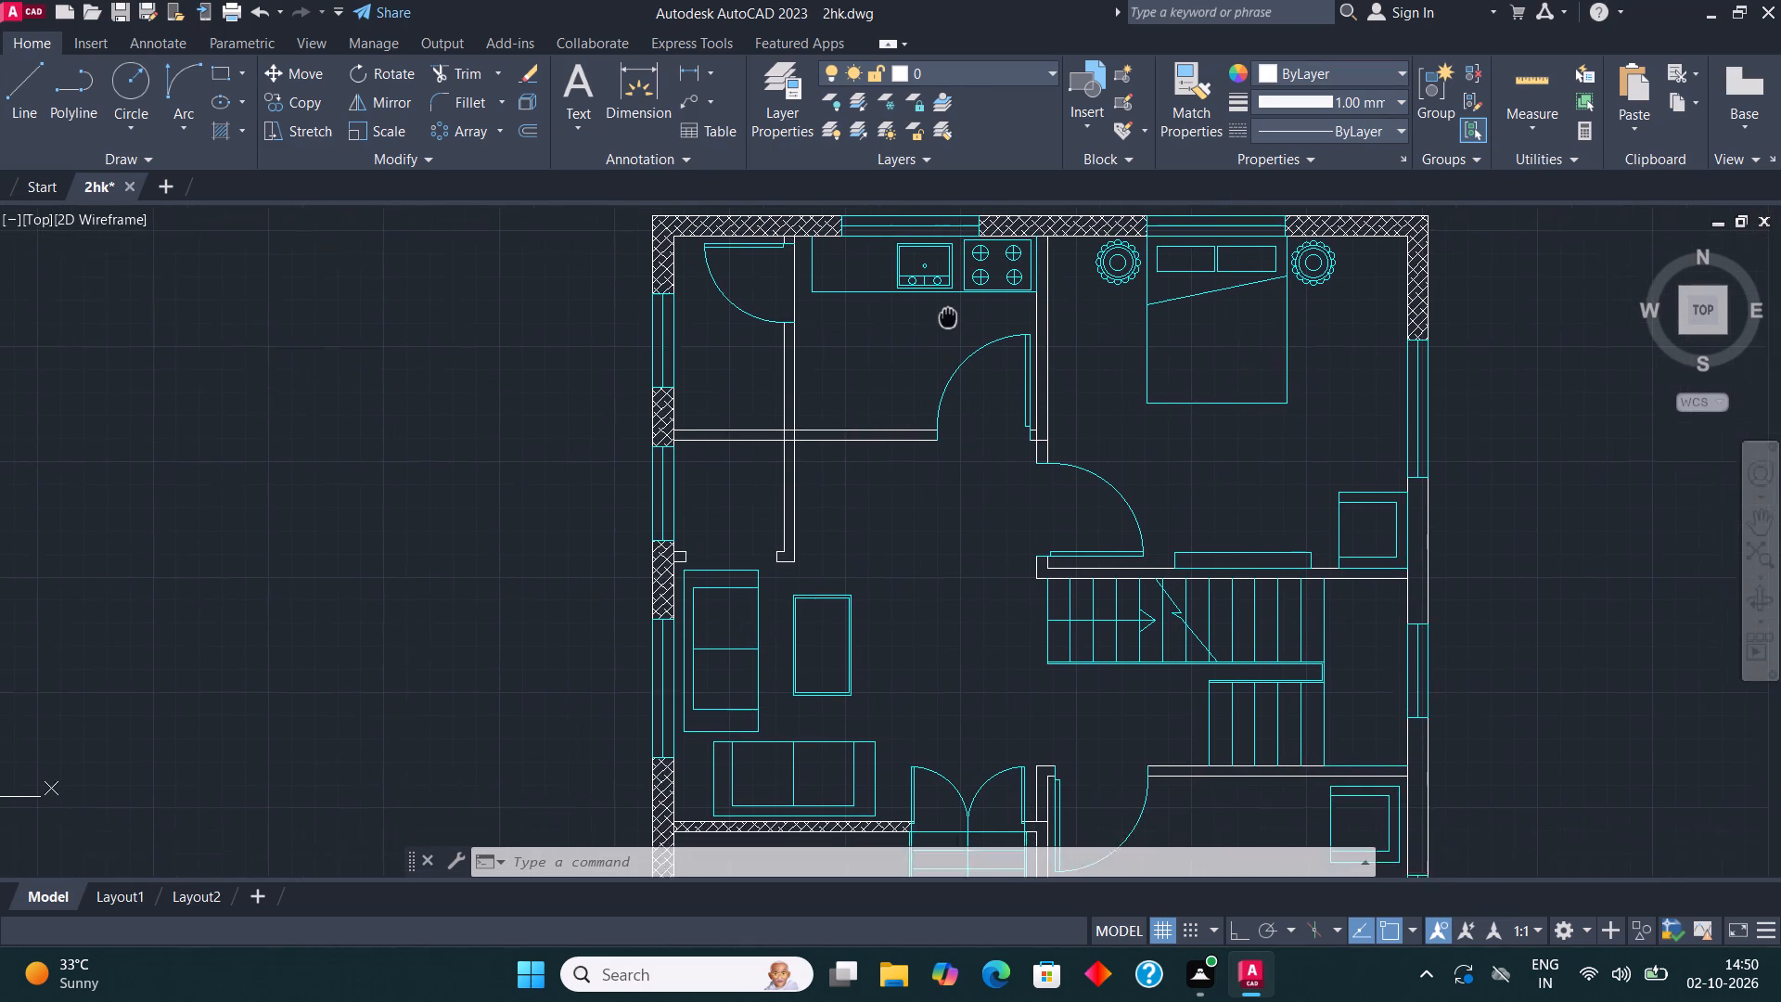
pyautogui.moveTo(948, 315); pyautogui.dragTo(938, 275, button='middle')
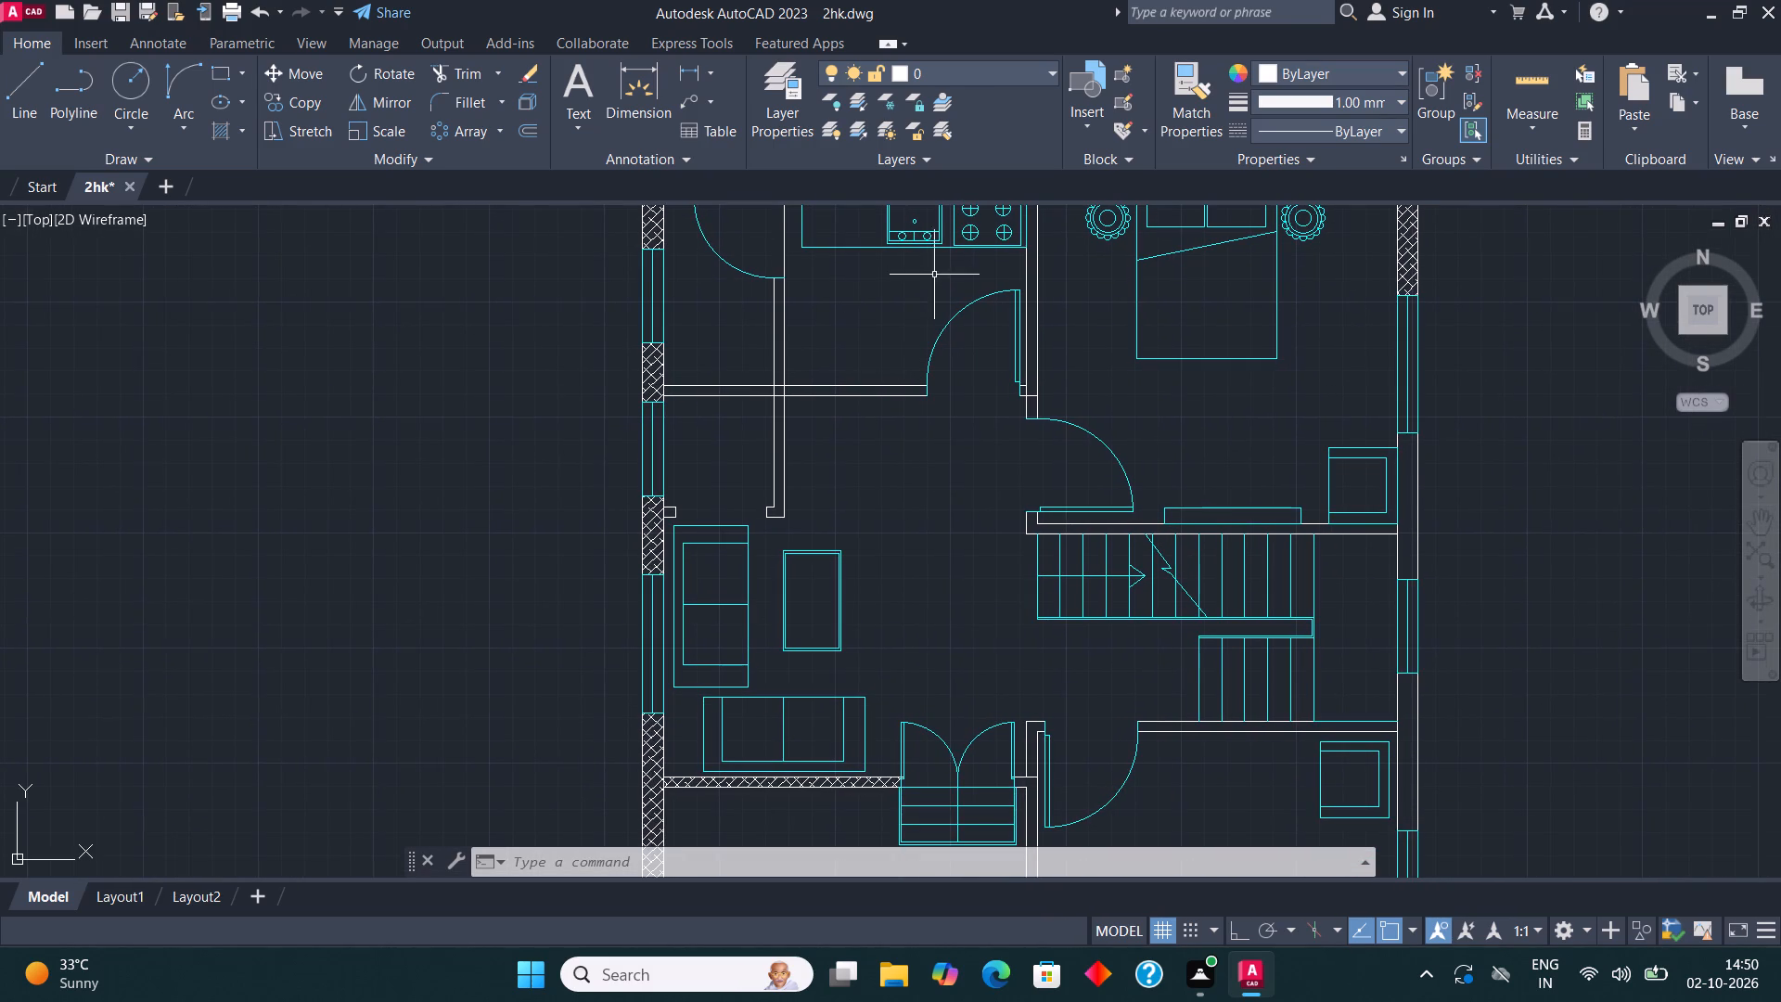
# On layer fur, draw a line across the small room's south opening between the midpoints of the two wall ends.
pyautogui.click(1005, 69)
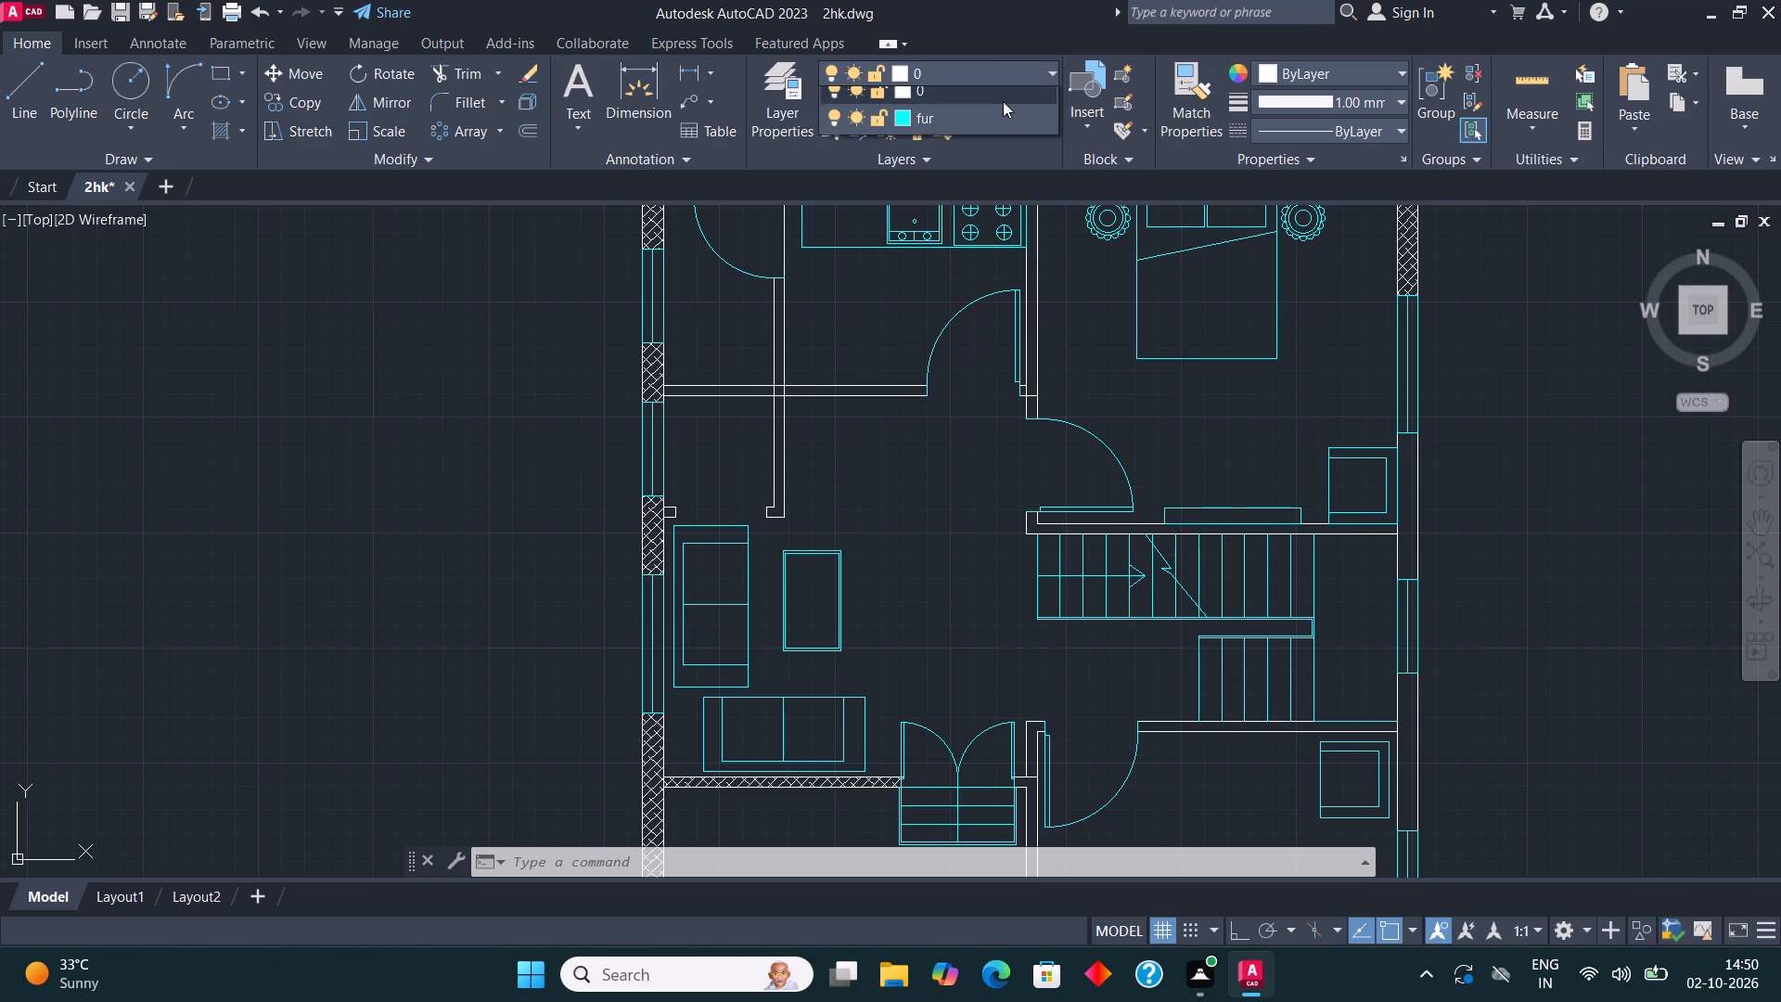
pyautogui.click(983, 125)
pyautogui.click(28, 71)
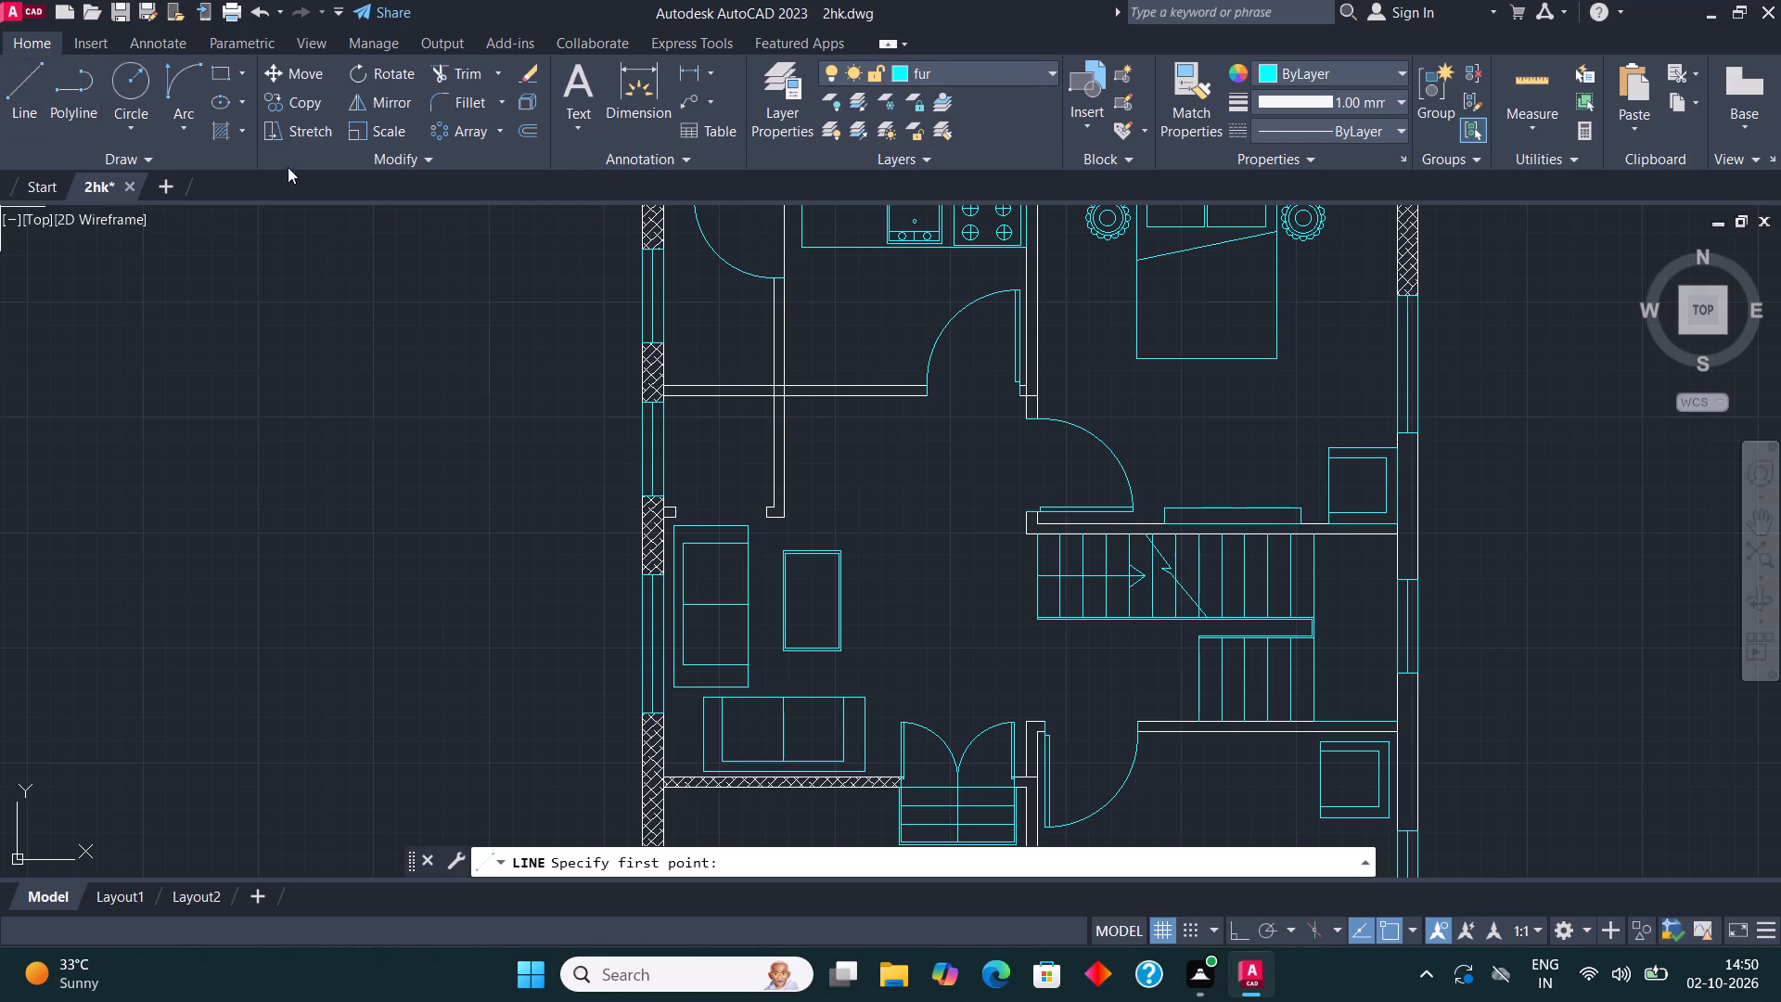
pyautogui.moveTo(585, 369); pyautogui.dragTo(613, 424, button='middle')
pyautogui.scroll(3, 650, 598)
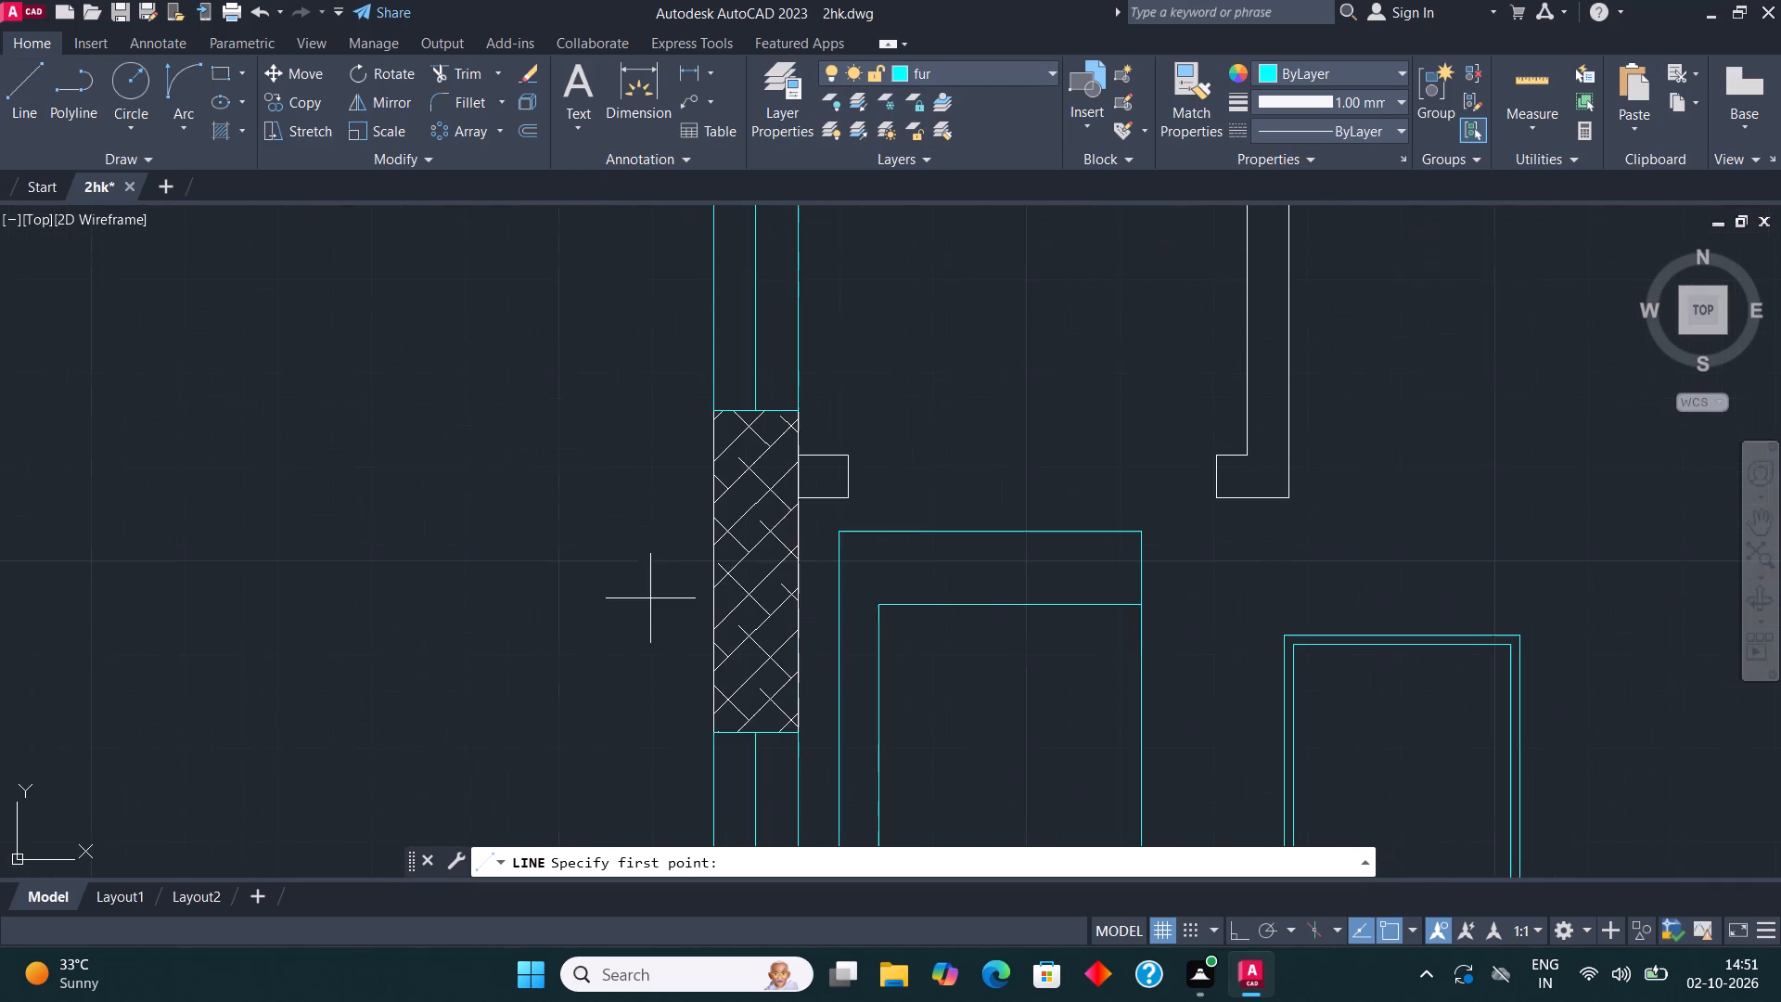
pyautogui.click(852, 478)
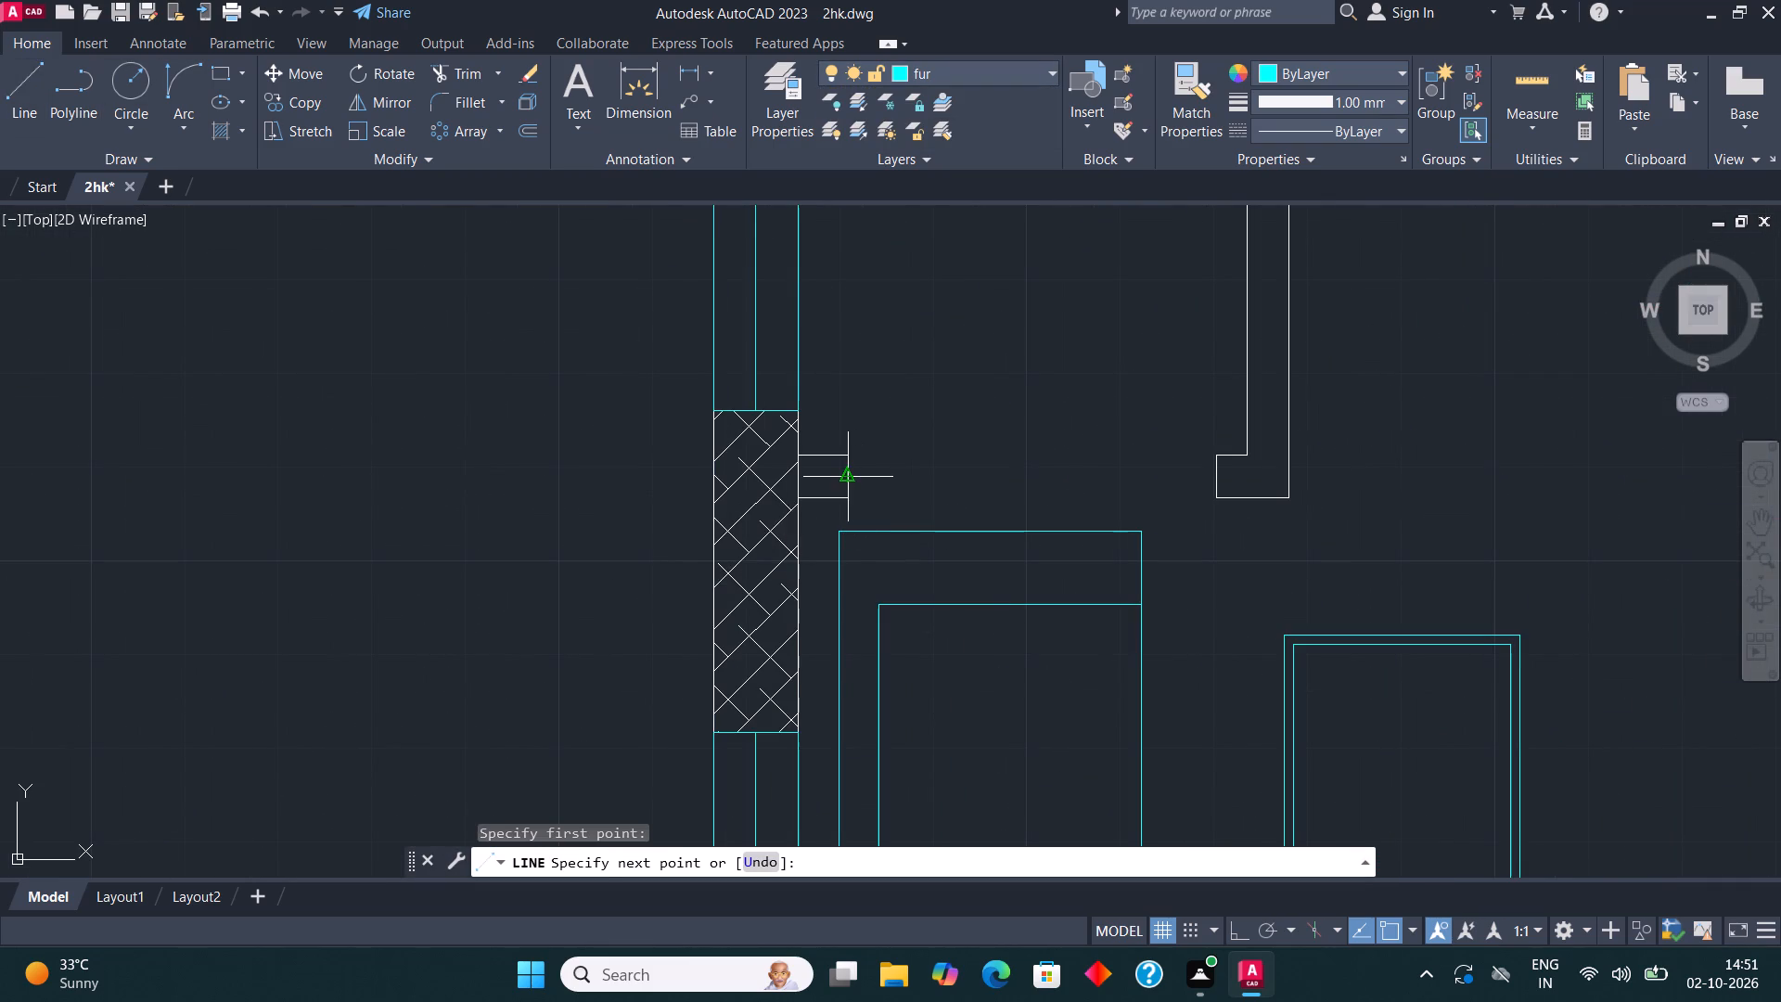
pyautogui.click(1212, 477)
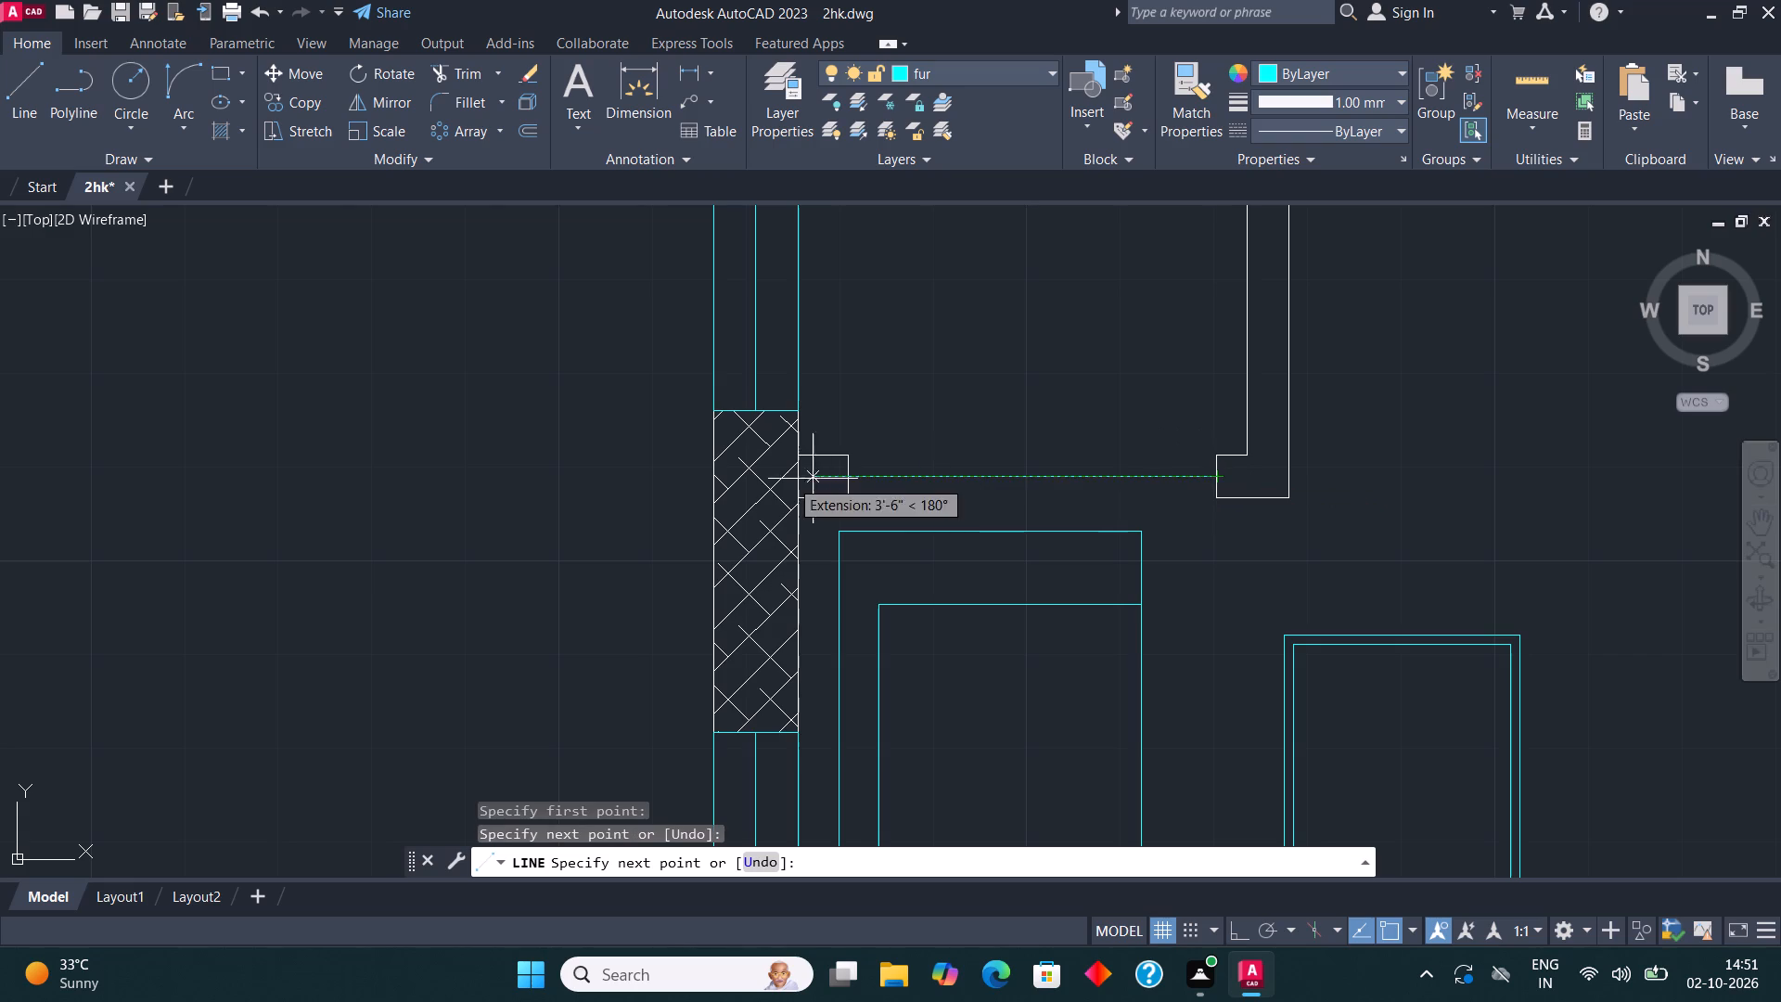
pyautogui.press('Escape')
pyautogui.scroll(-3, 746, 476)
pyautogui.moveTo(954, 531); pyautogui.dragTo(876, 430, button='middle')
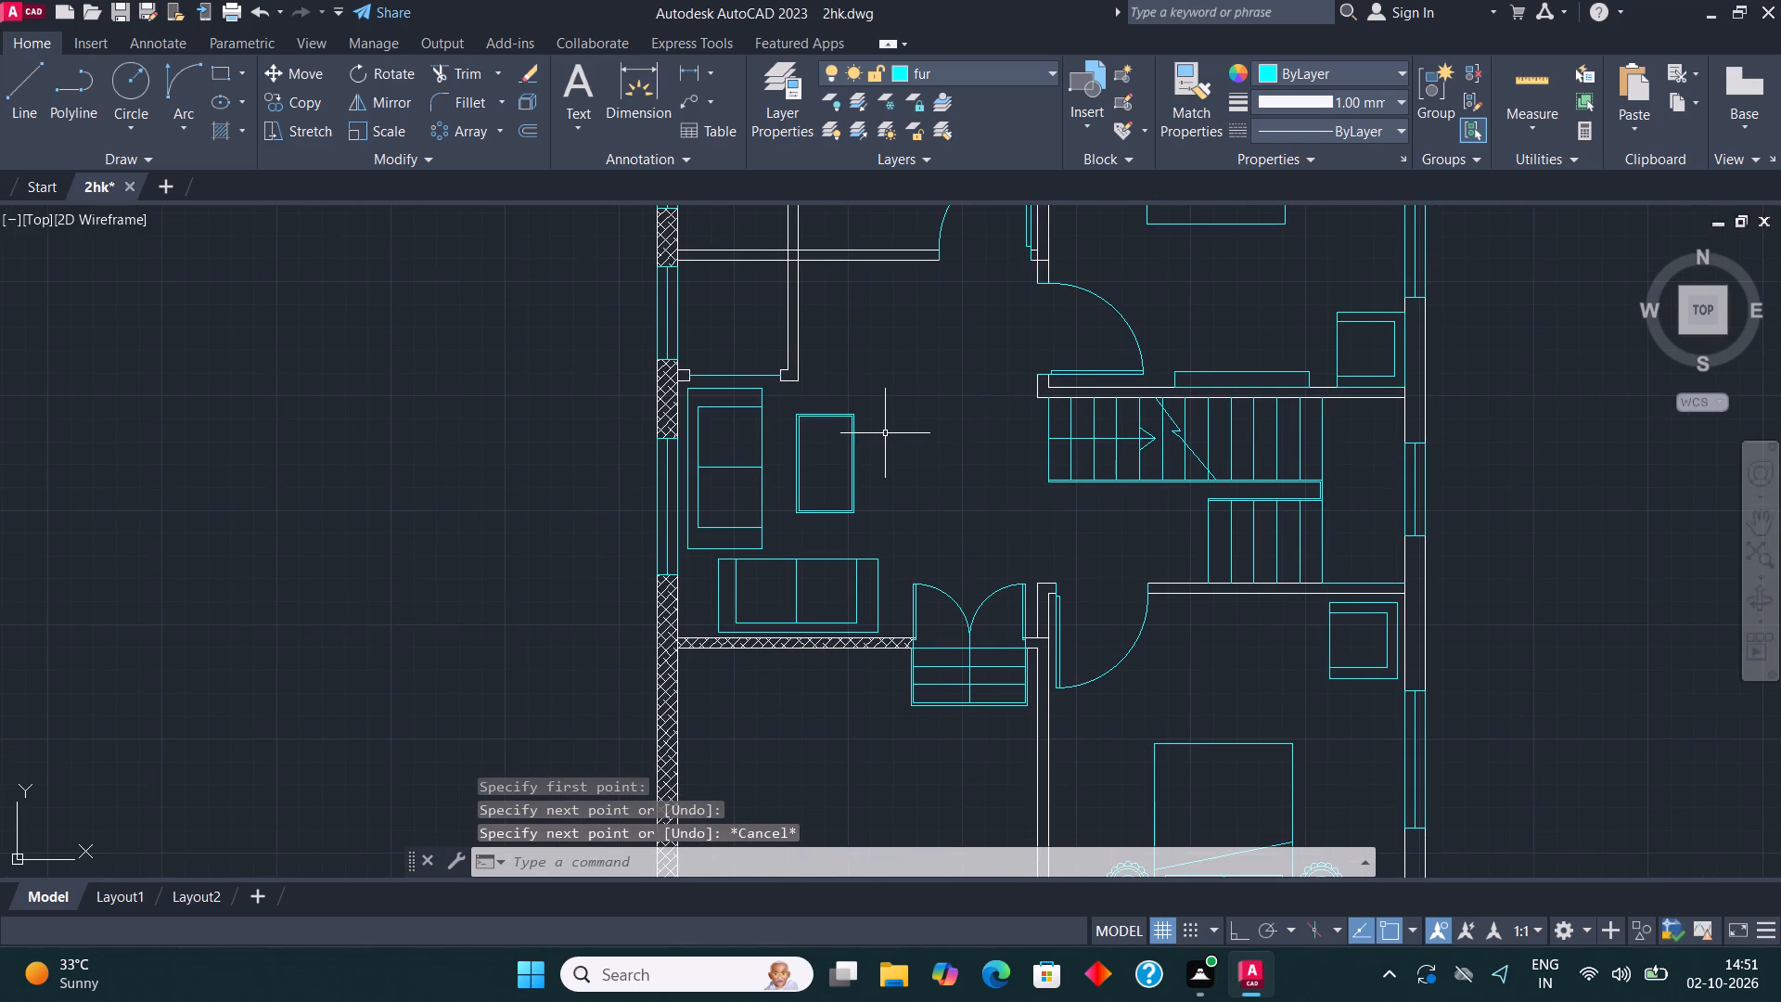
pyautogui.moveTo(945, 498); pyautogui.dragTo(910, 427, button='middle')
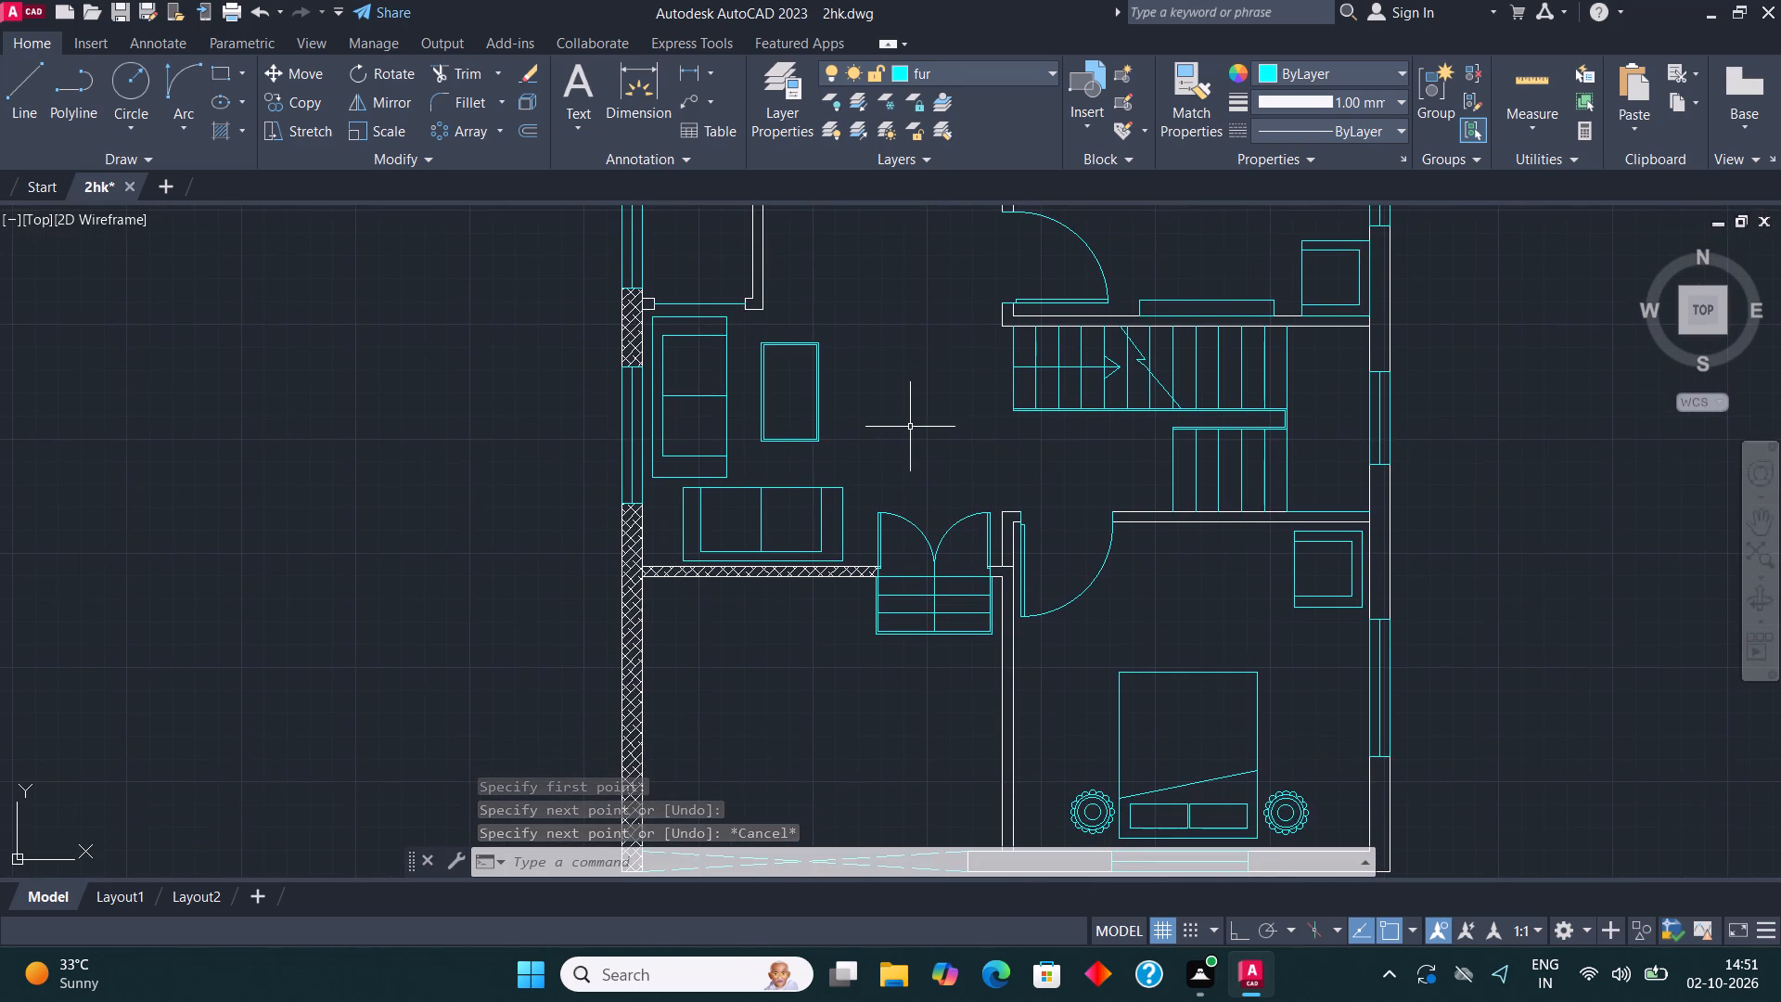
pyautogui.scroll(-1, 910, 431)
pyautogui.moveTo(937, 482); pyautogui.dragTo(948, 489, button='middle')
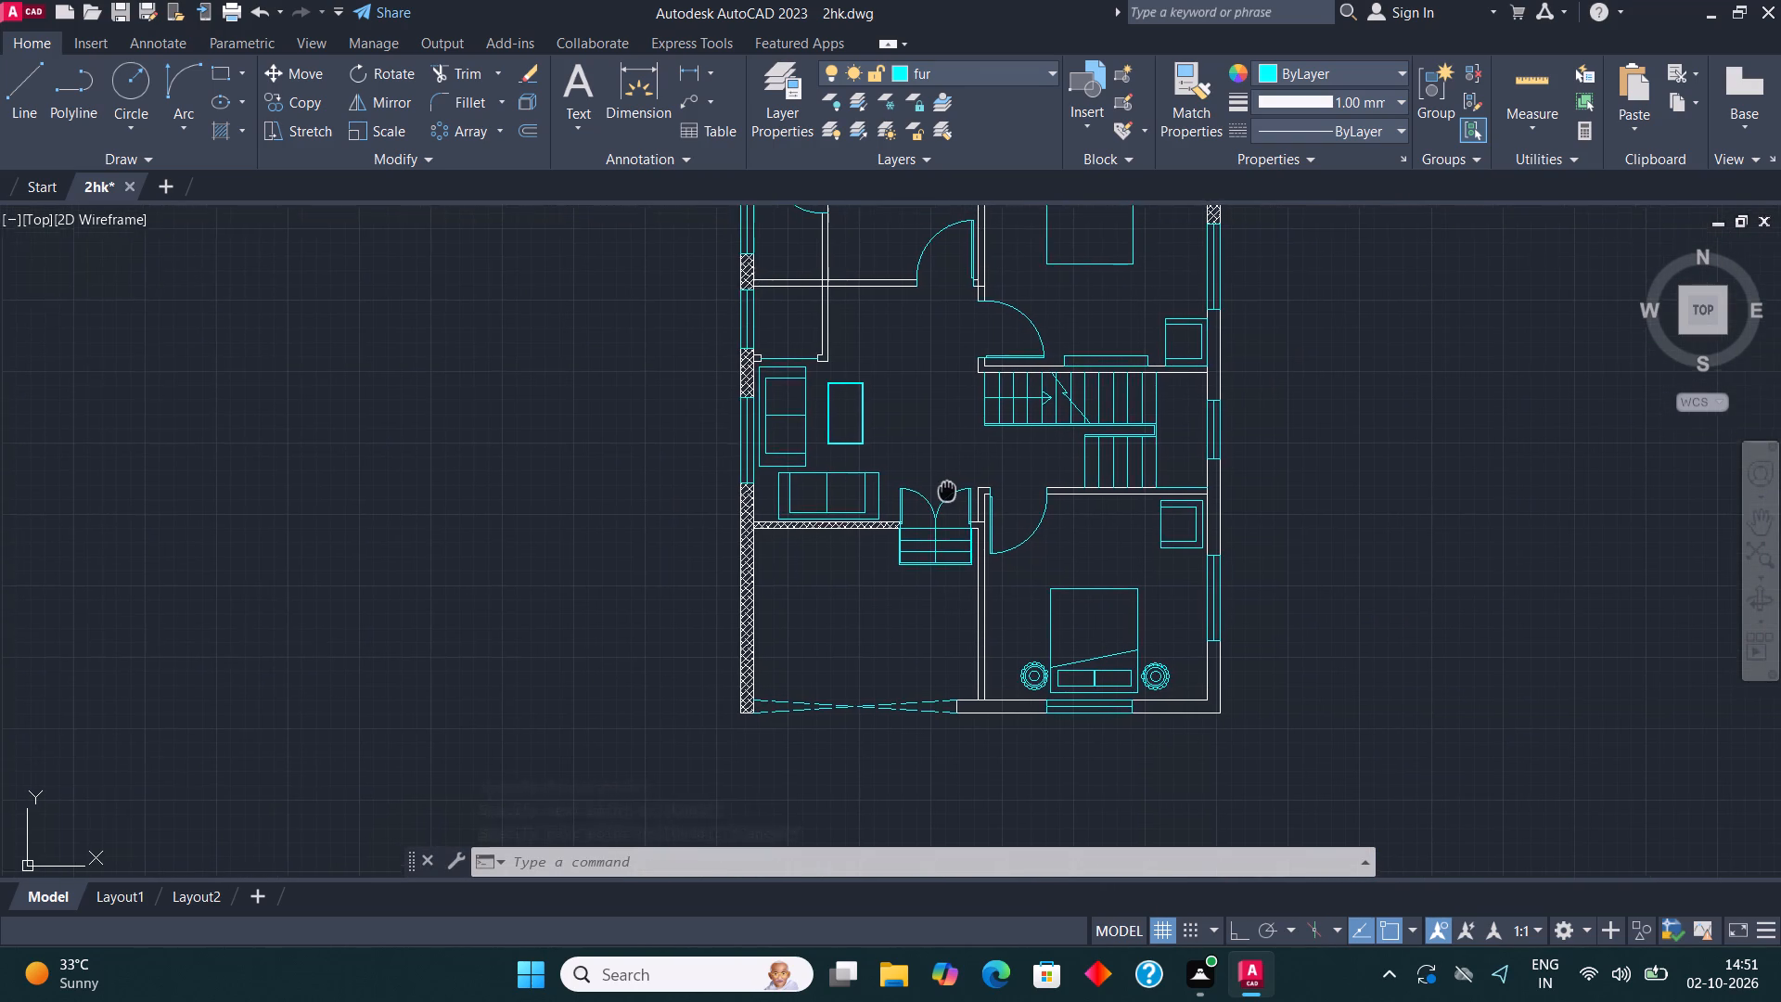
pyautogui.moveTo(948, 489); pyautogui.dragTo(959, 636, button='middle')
# On layer 0, hatch the crossing interior walls around the northwest room, the small room below it and the kitchen's south side.
pyautogui.scroll(1, 849, 307)
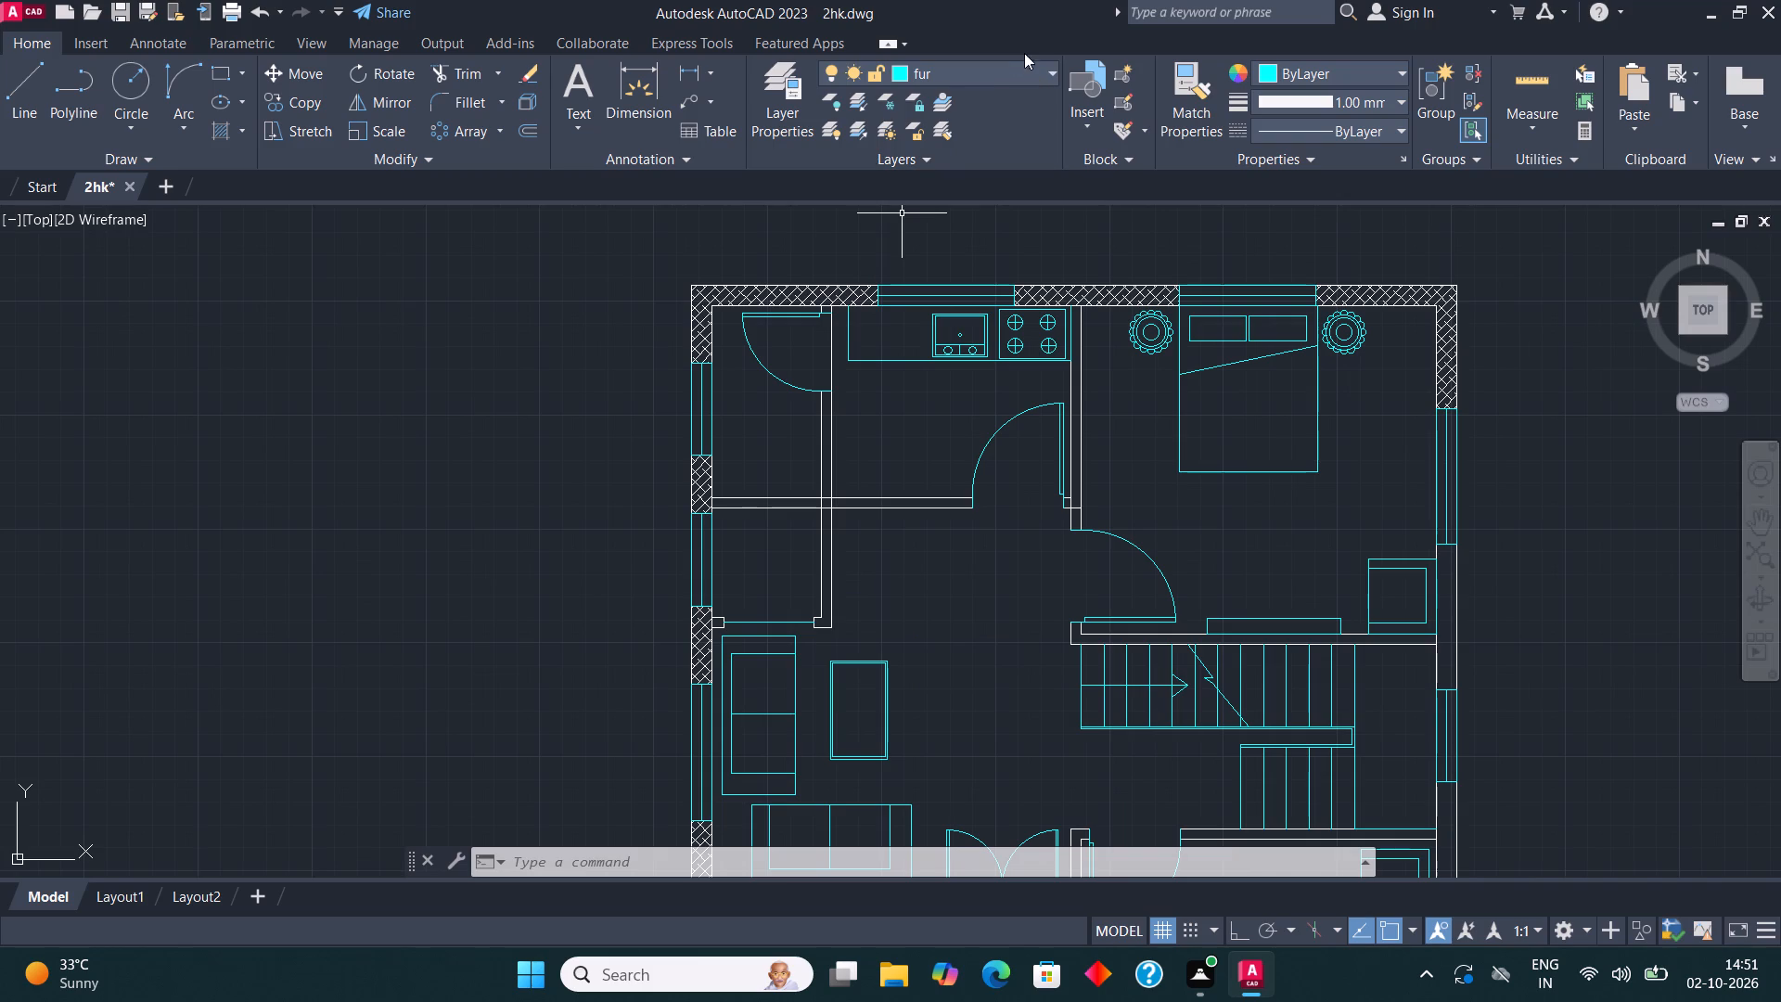
pyautogui.click(988, 68)
pyautogui.click(945, 95)
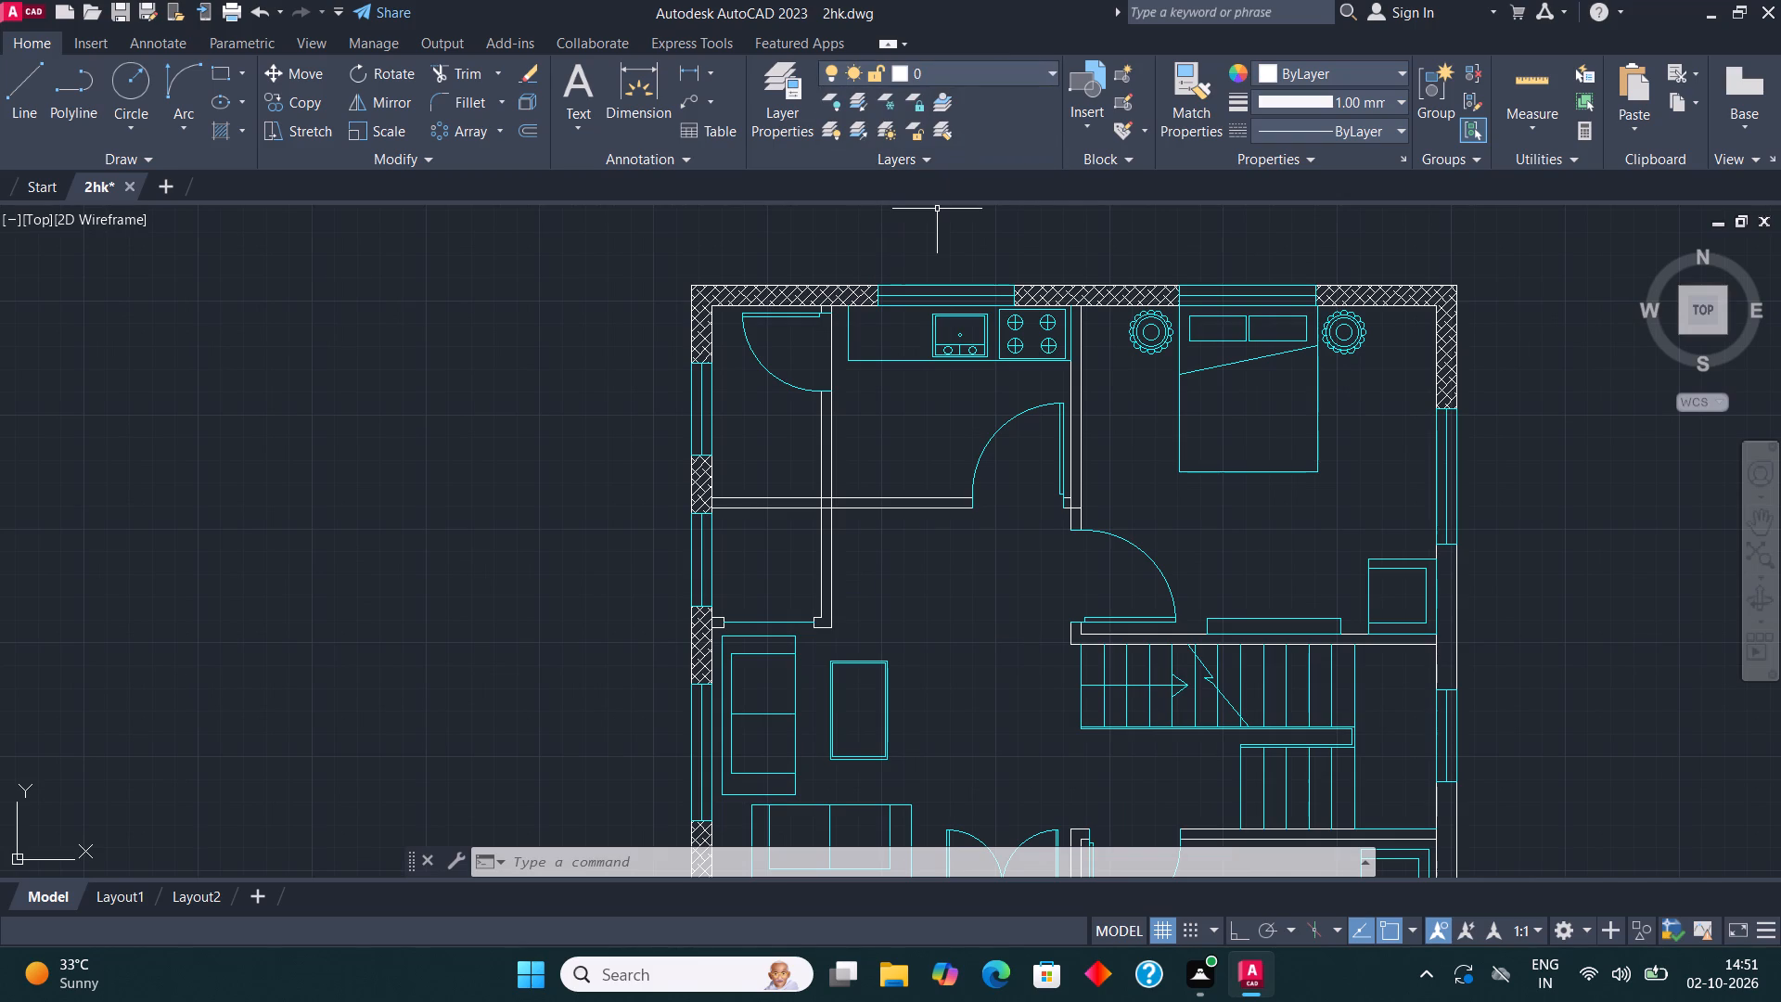
pyautogui.press('h')
pyautogui.press('Return')
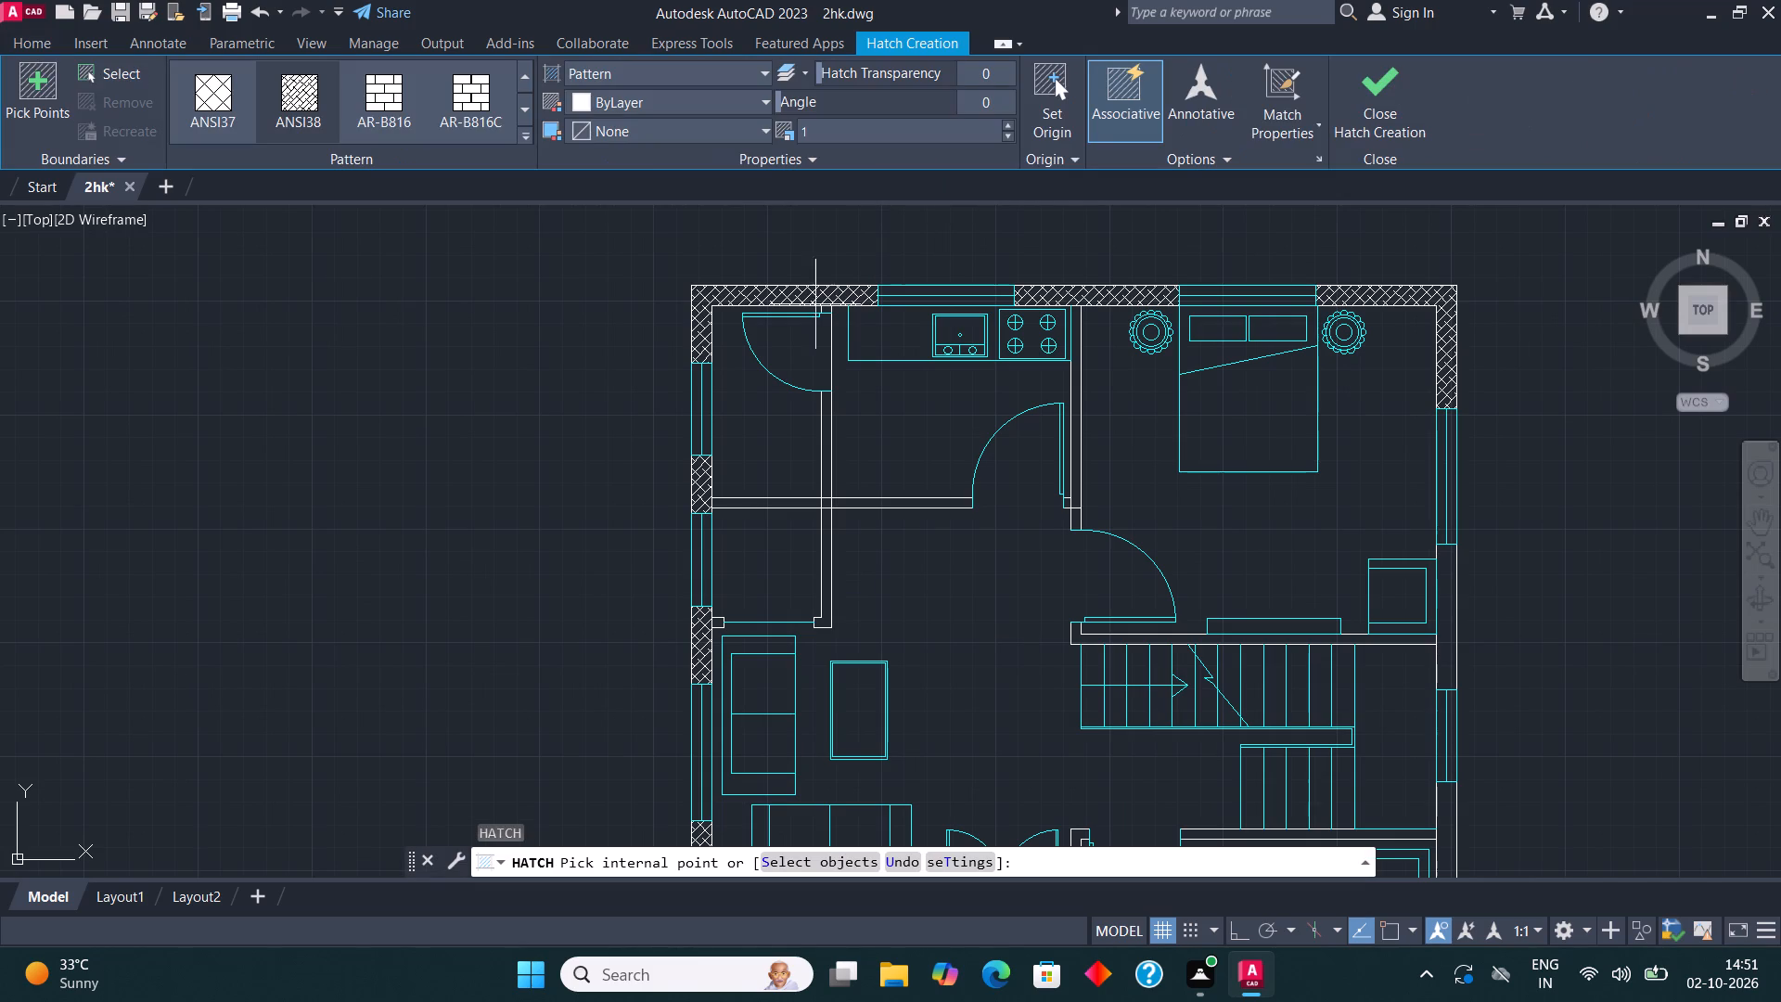
pyautogui.click(826, 463)
pyautogui.scroll(3, 827, 515)
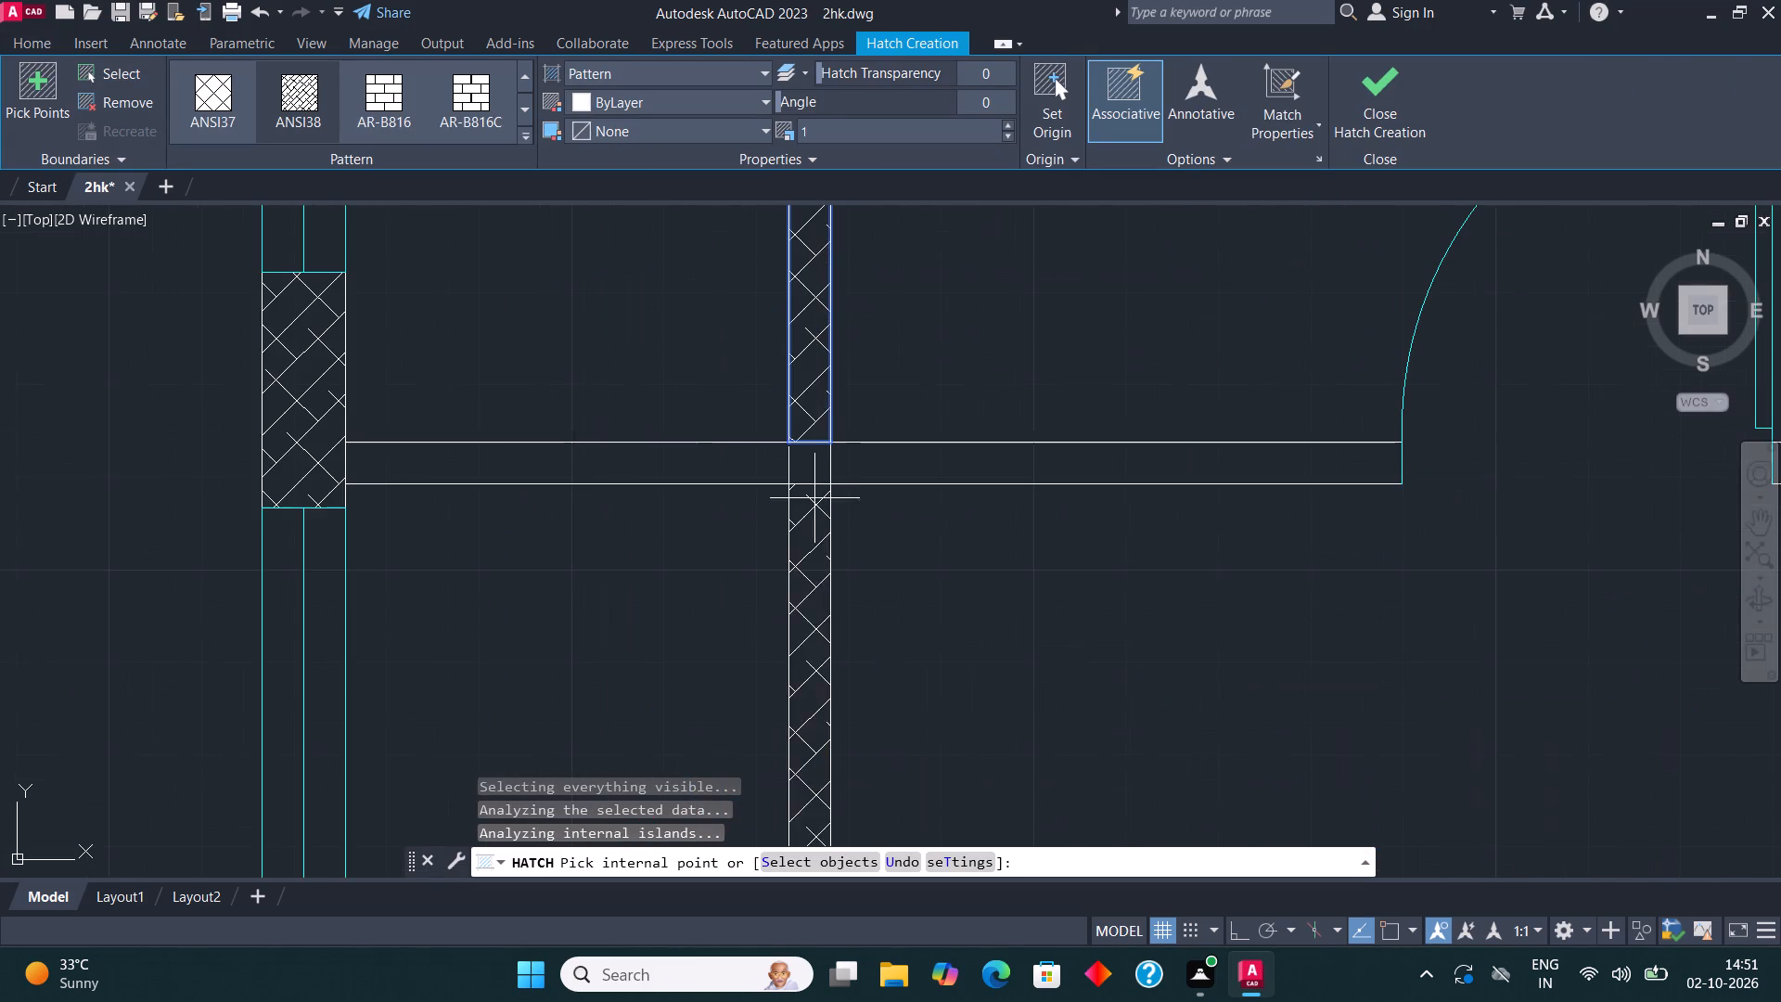
pyautogui.click(806, 462)
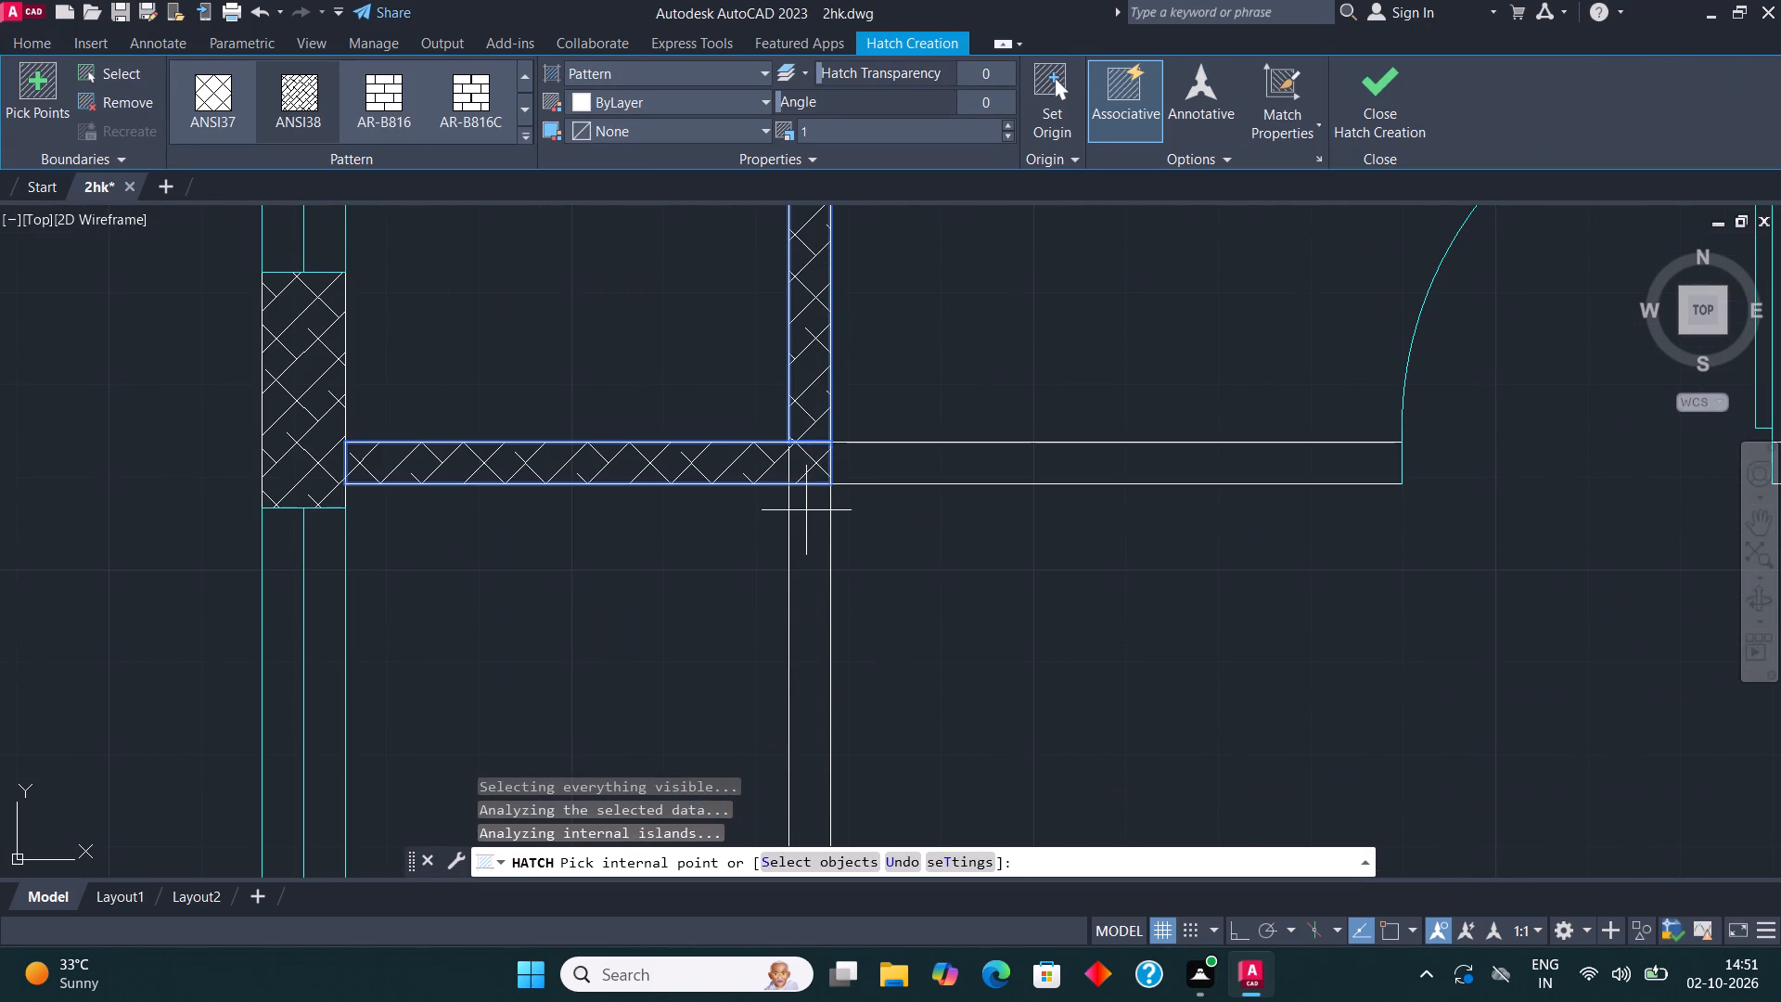
pyautogui.click(806, 510)
pyautogui.click(901, 471)
# Hatch the wall between the kitchen and north bedroom, including the kitchen door's jamb stub and the piece down to the bedroom door.
pyautogui.scroll(-3, 576, 431)
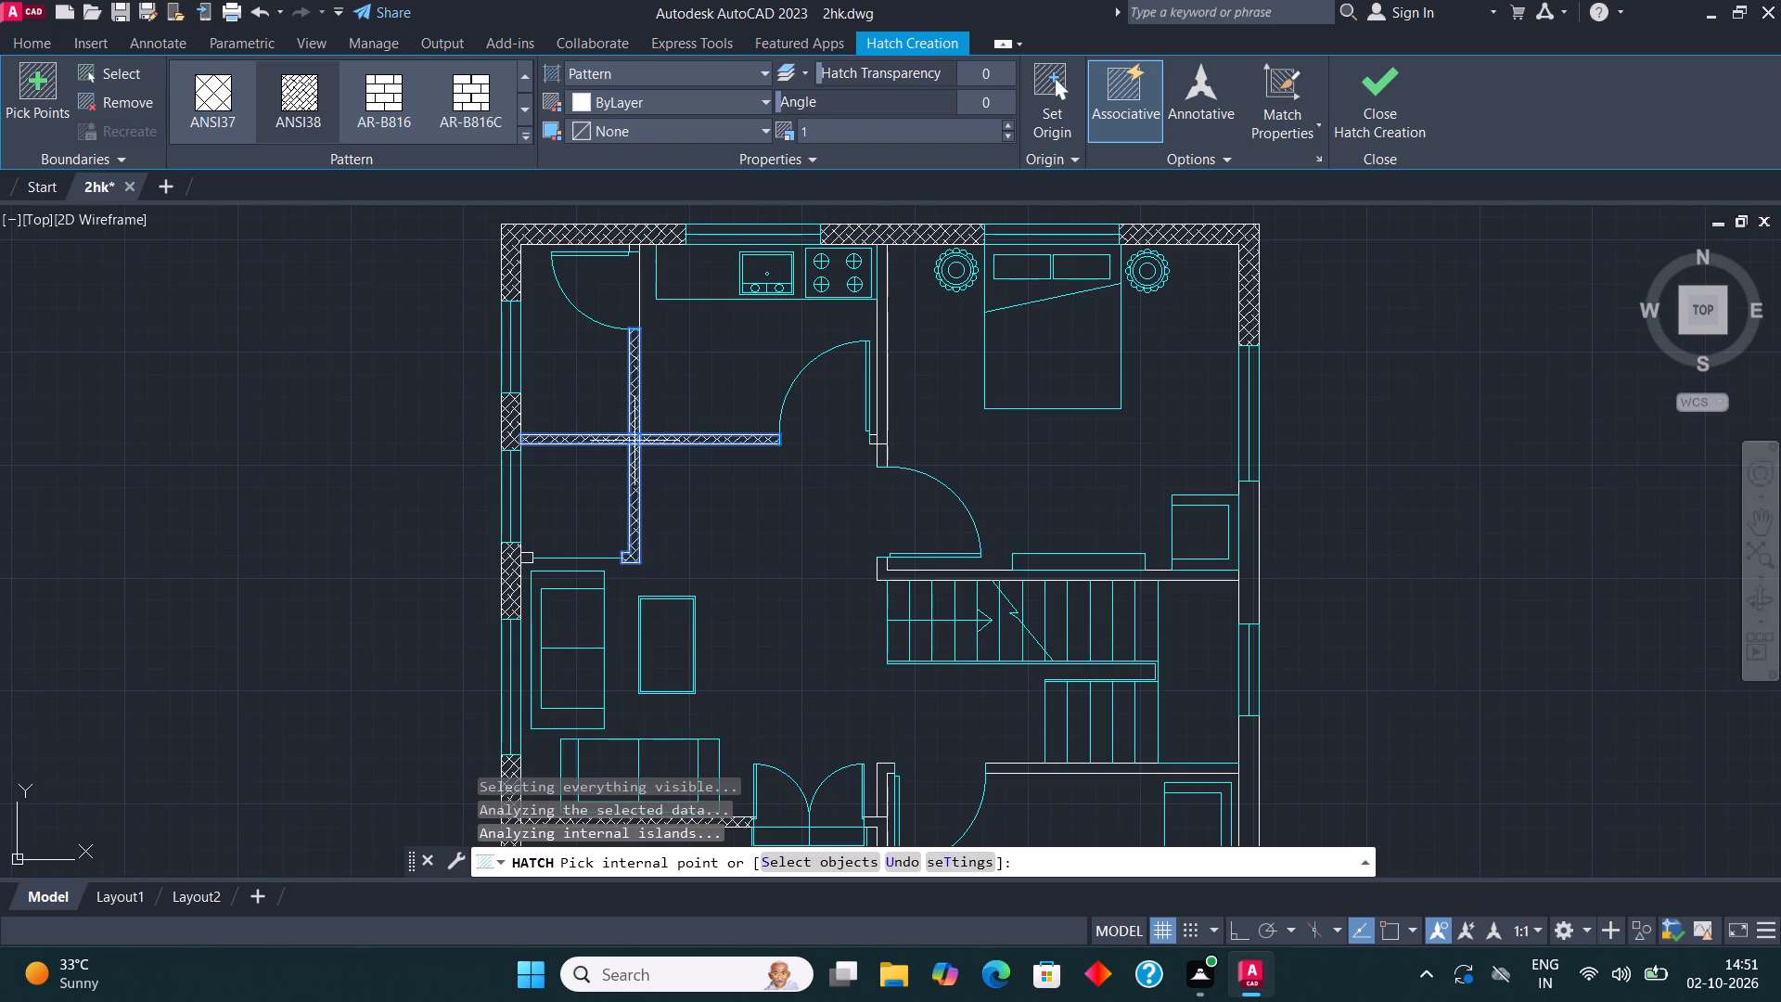
pyautogui.scroll(1, 877, 366)
pyautogui.click(884, 366)
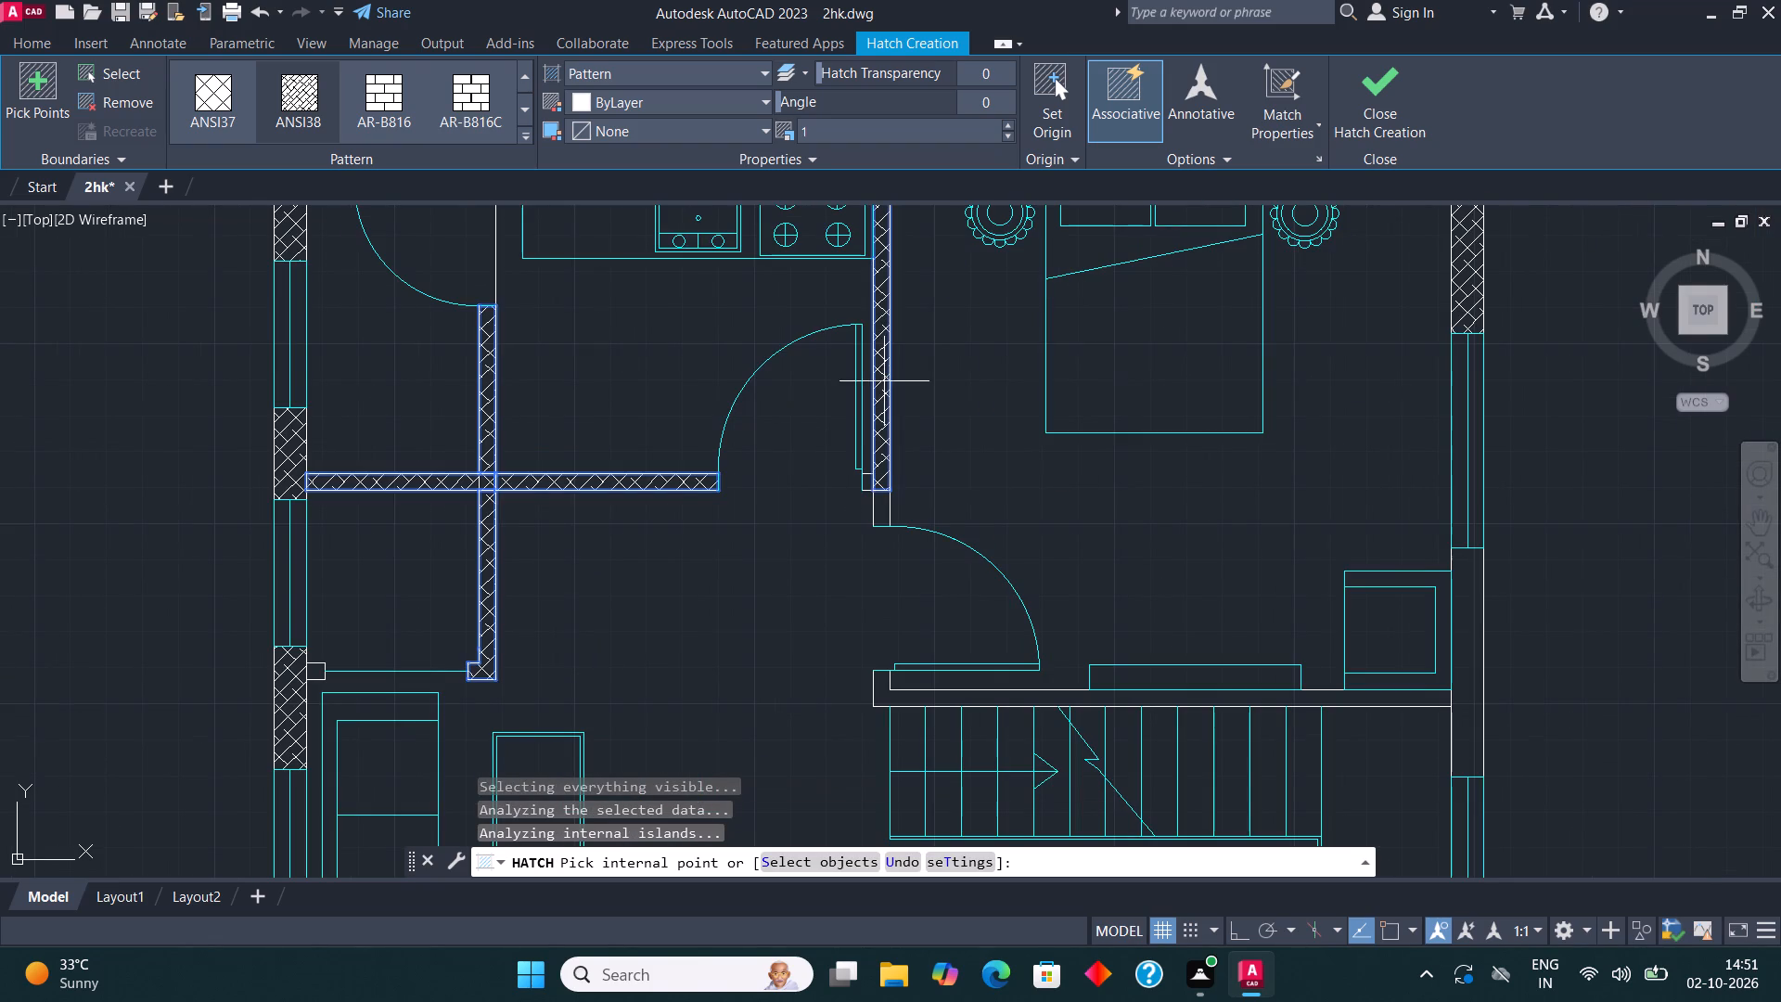
pyautogui.scroll(2, 873, 453)
pyautogui.click(851, 526)
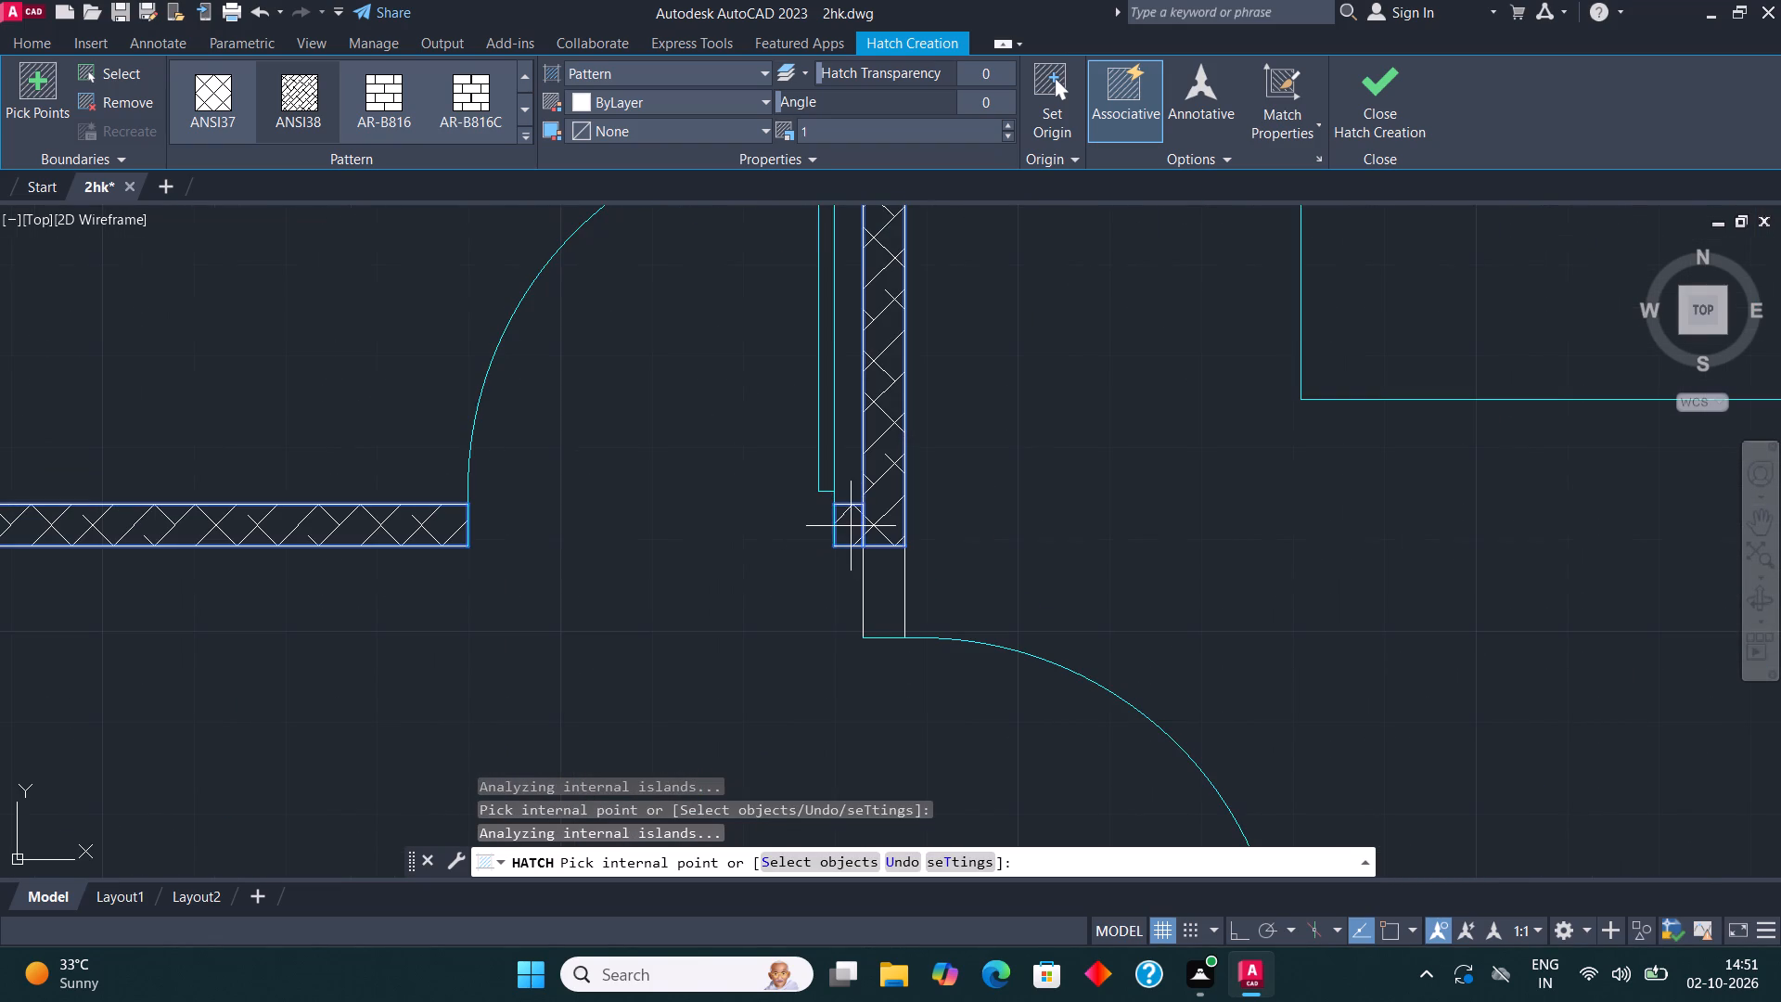
pyautogui.click(880, 594)
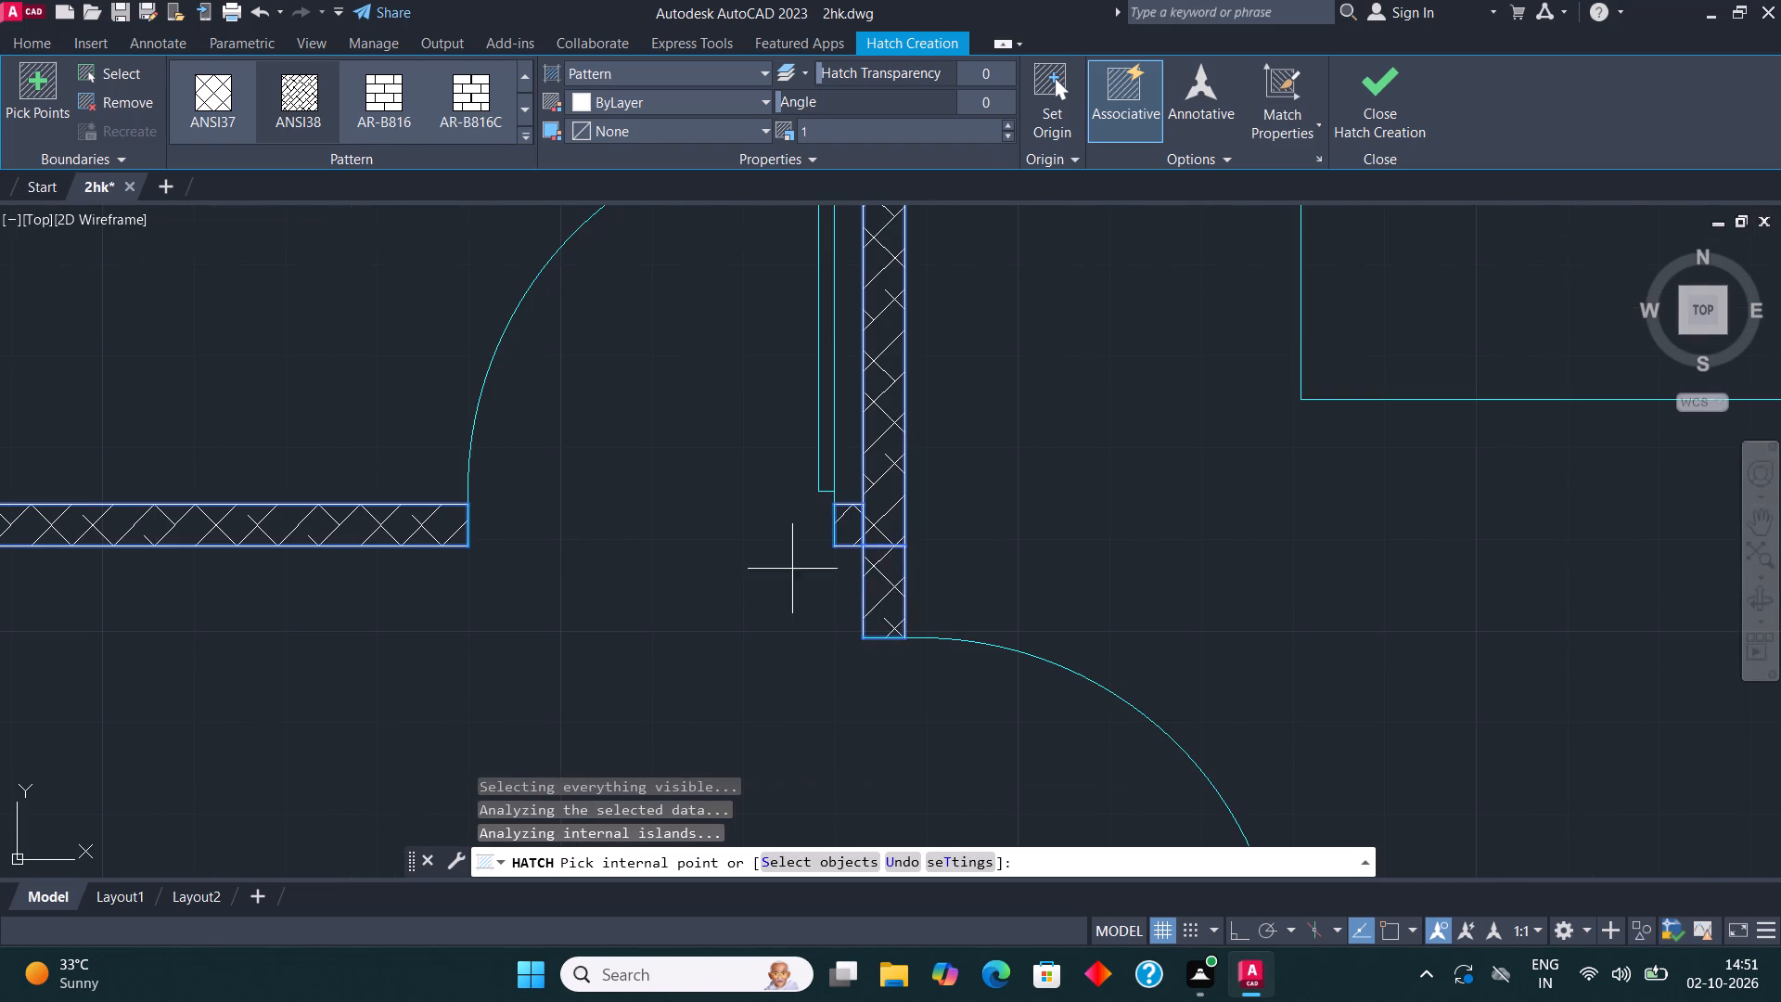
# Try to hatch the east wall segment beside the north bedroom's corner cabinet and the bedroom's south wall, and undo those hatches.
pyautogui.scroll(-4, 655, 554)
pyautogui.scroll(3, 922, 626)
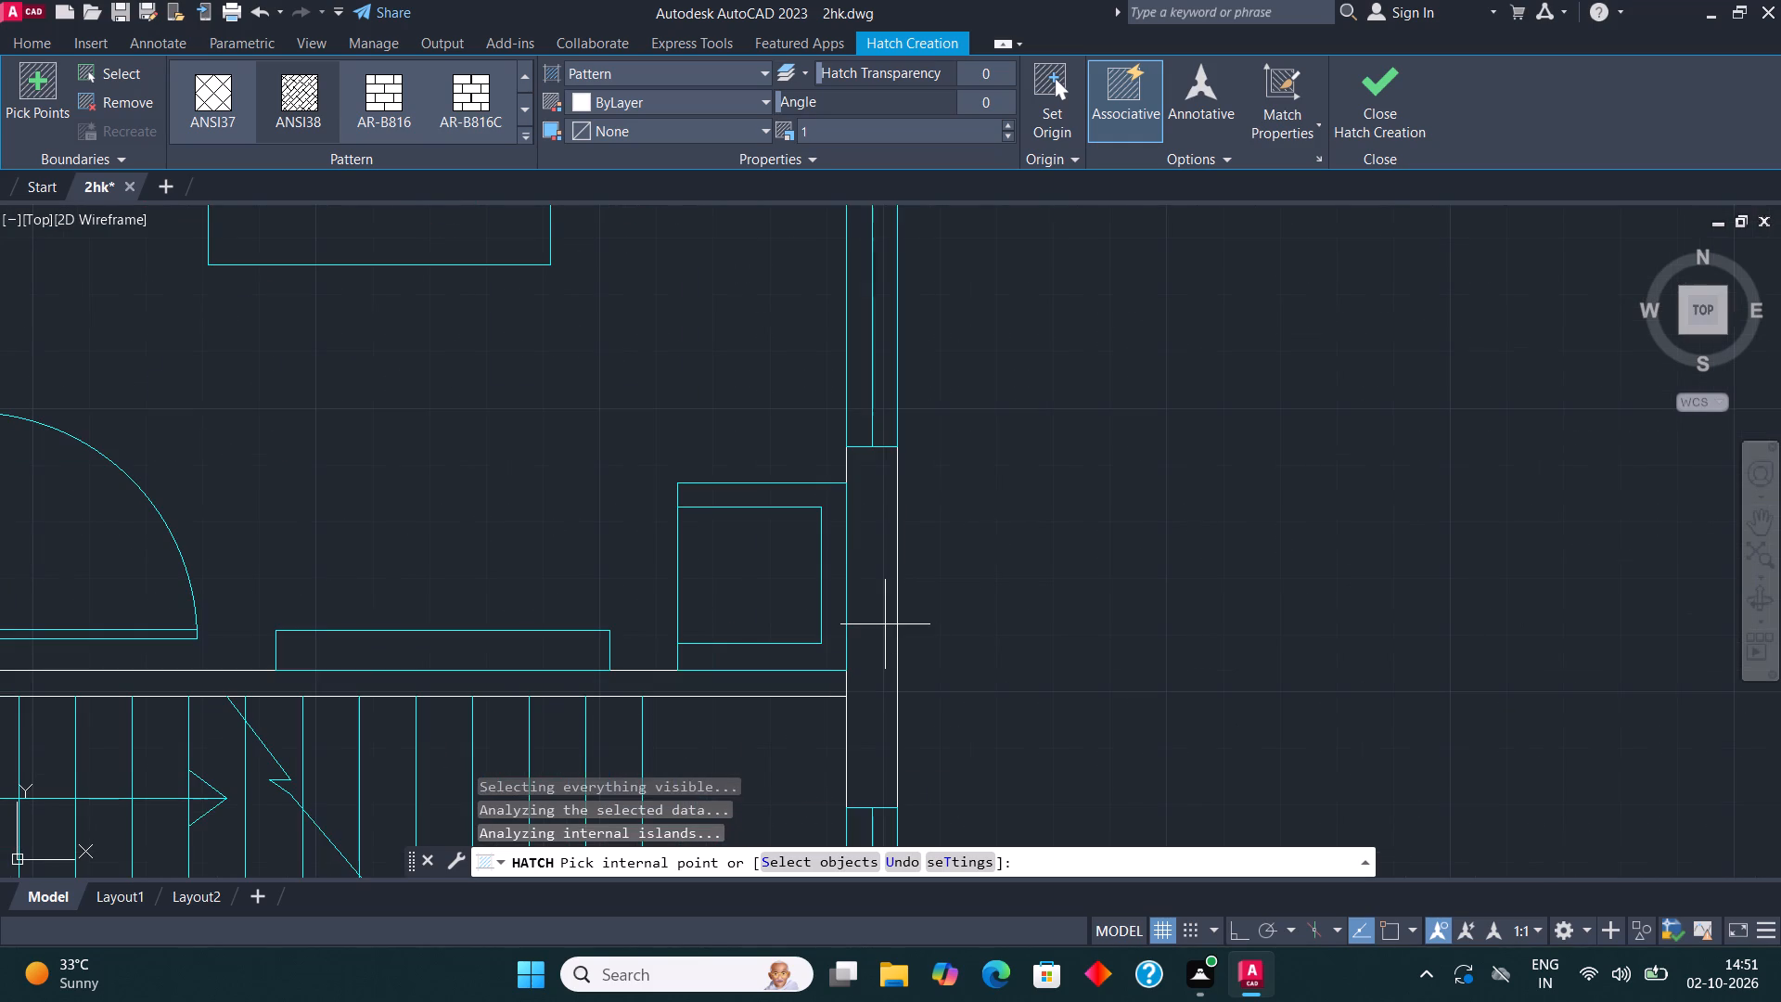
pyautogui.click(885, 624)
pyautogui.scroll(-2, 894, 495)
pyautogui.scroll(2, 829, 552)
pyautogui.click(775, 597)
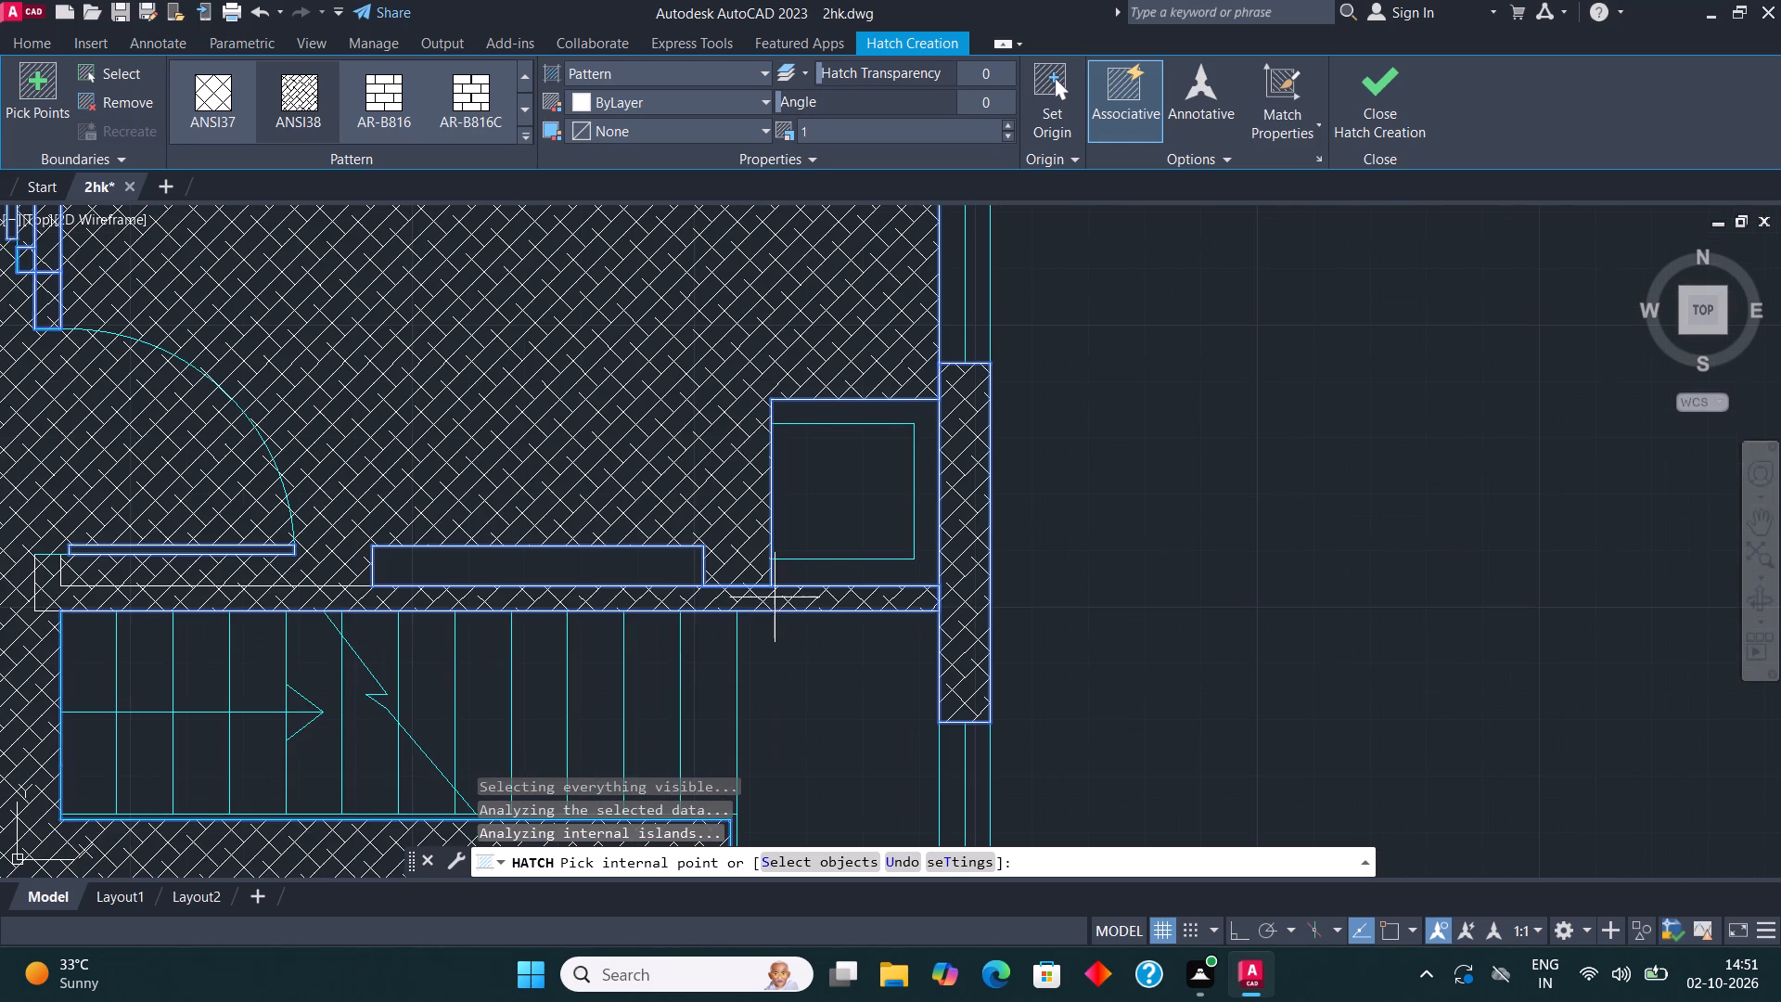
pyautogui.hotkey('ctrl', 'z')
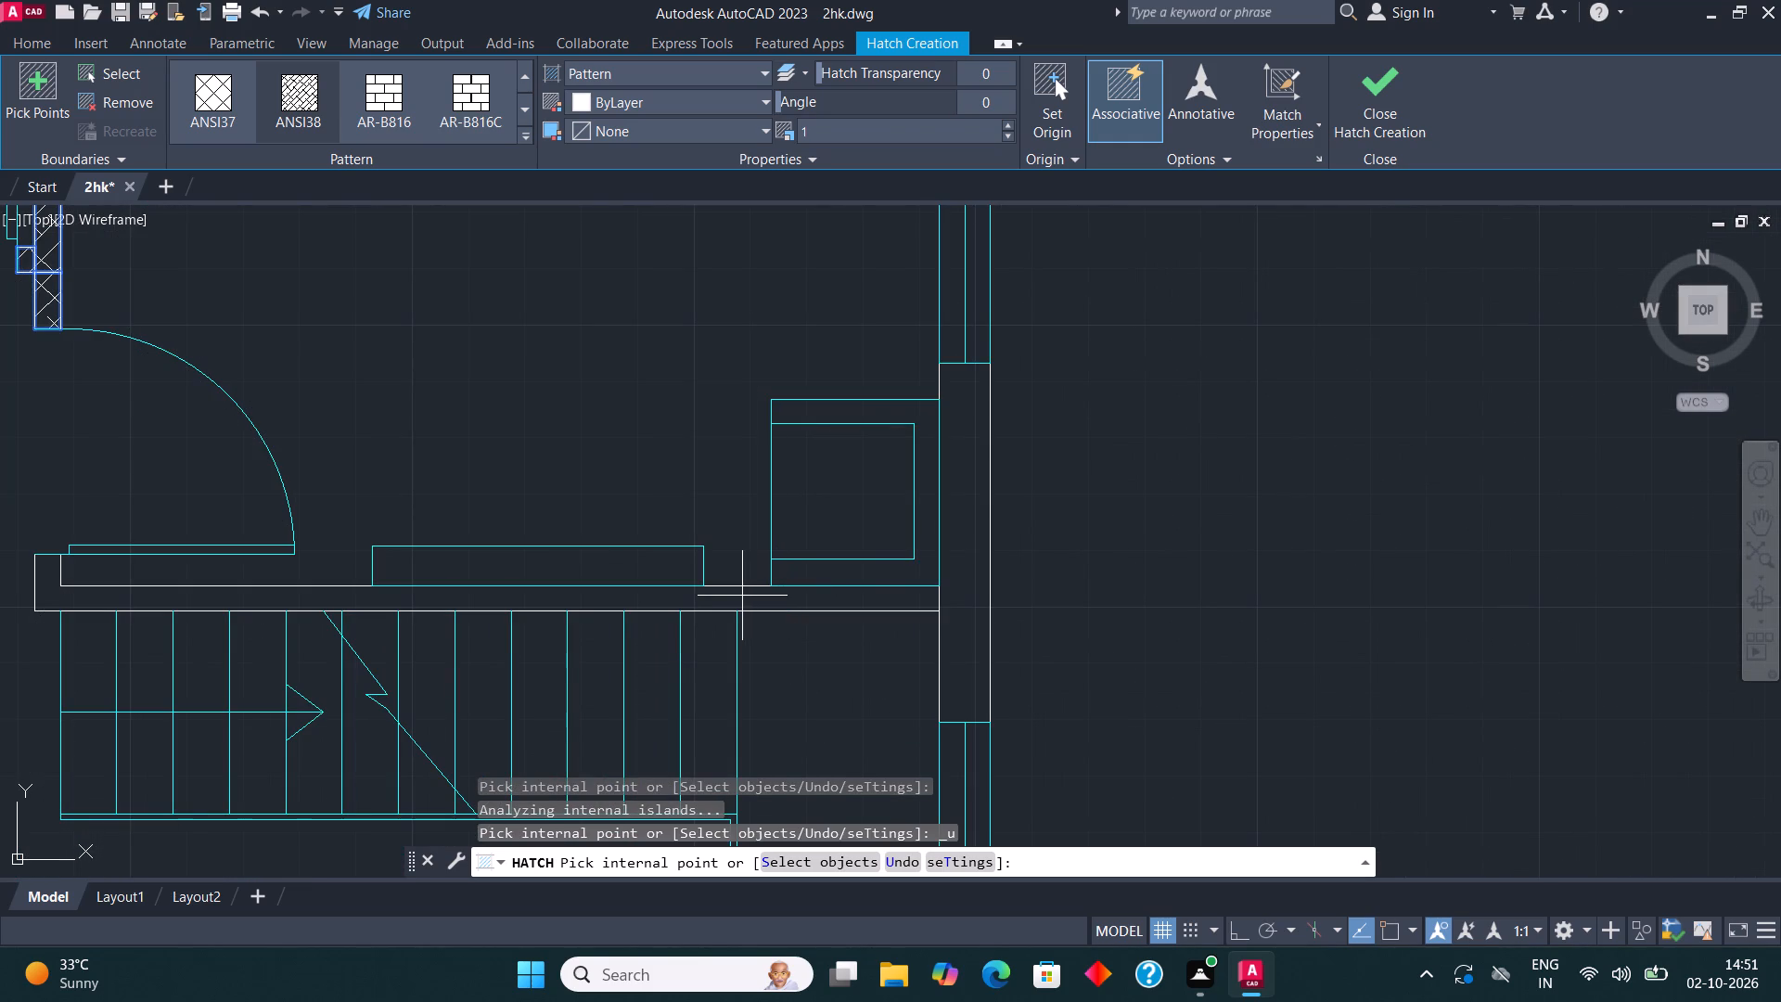
# Hatch the two east wall segments above and below the staircase window and the wall between the staircase and south bedroom.
pyautogui.scroll(-2, 762, 530)
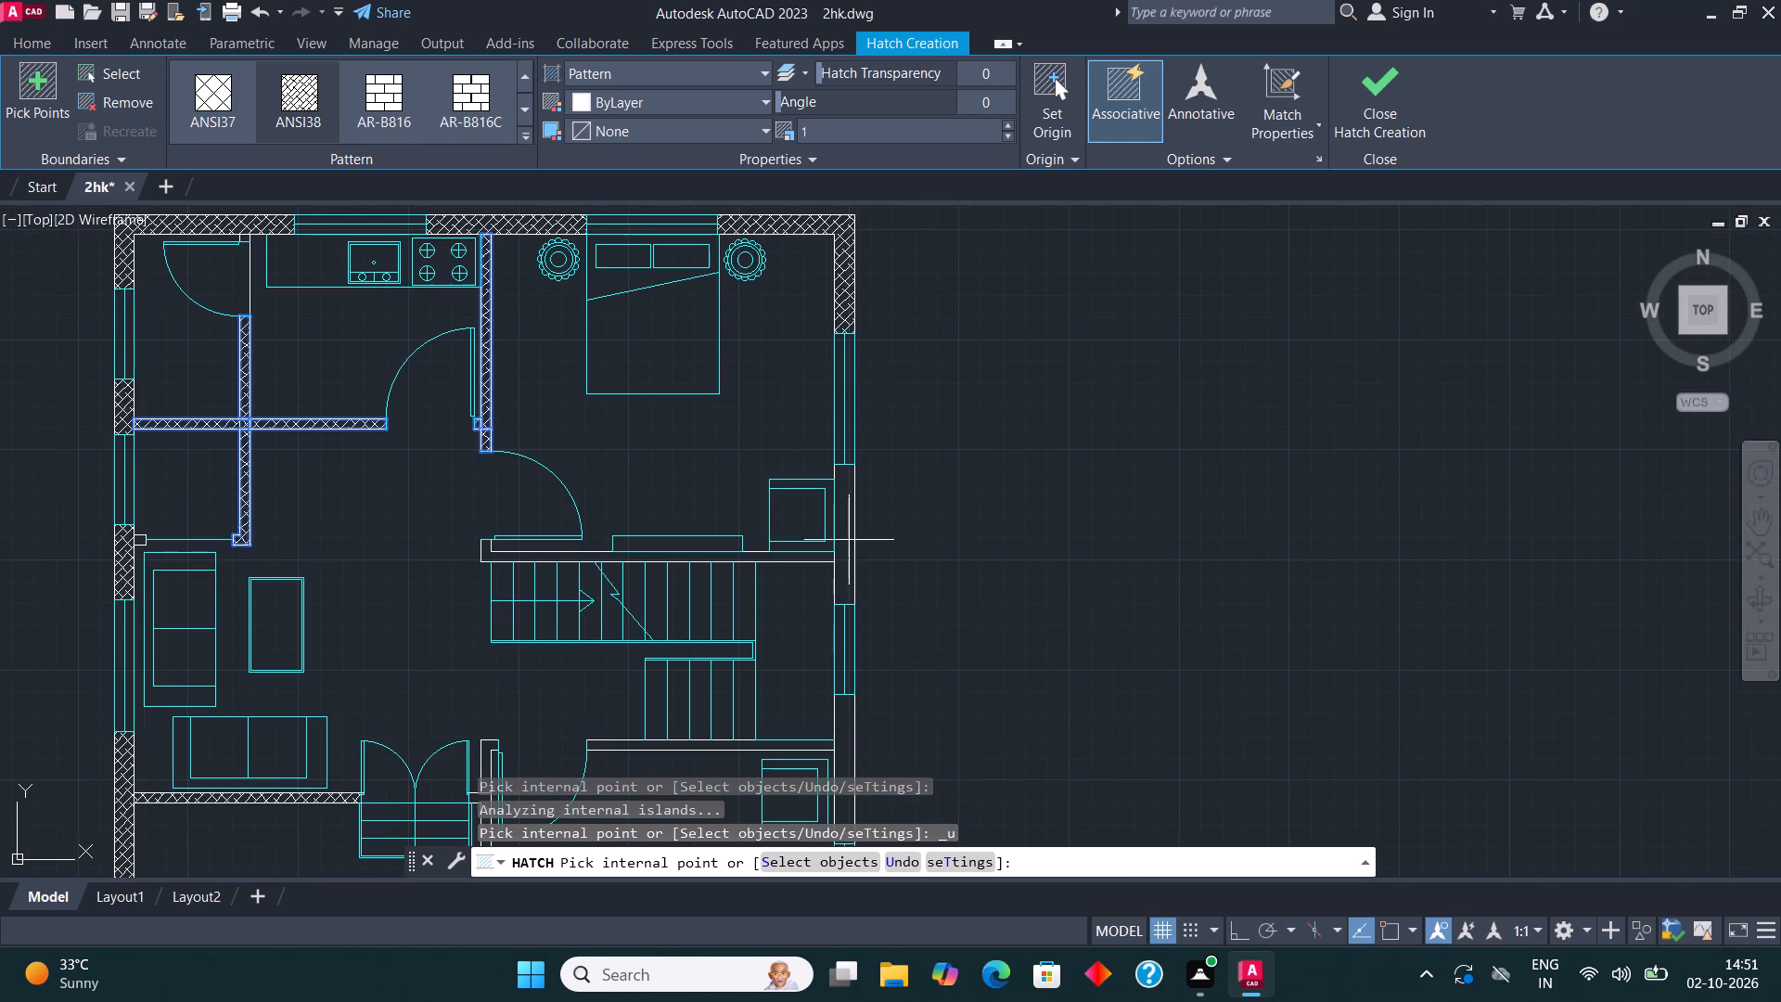
pyautogui.click(844, 534)
pyautogui.scroll(-1, 867, 481)
pyautogui.scroll(2, 857, 653)
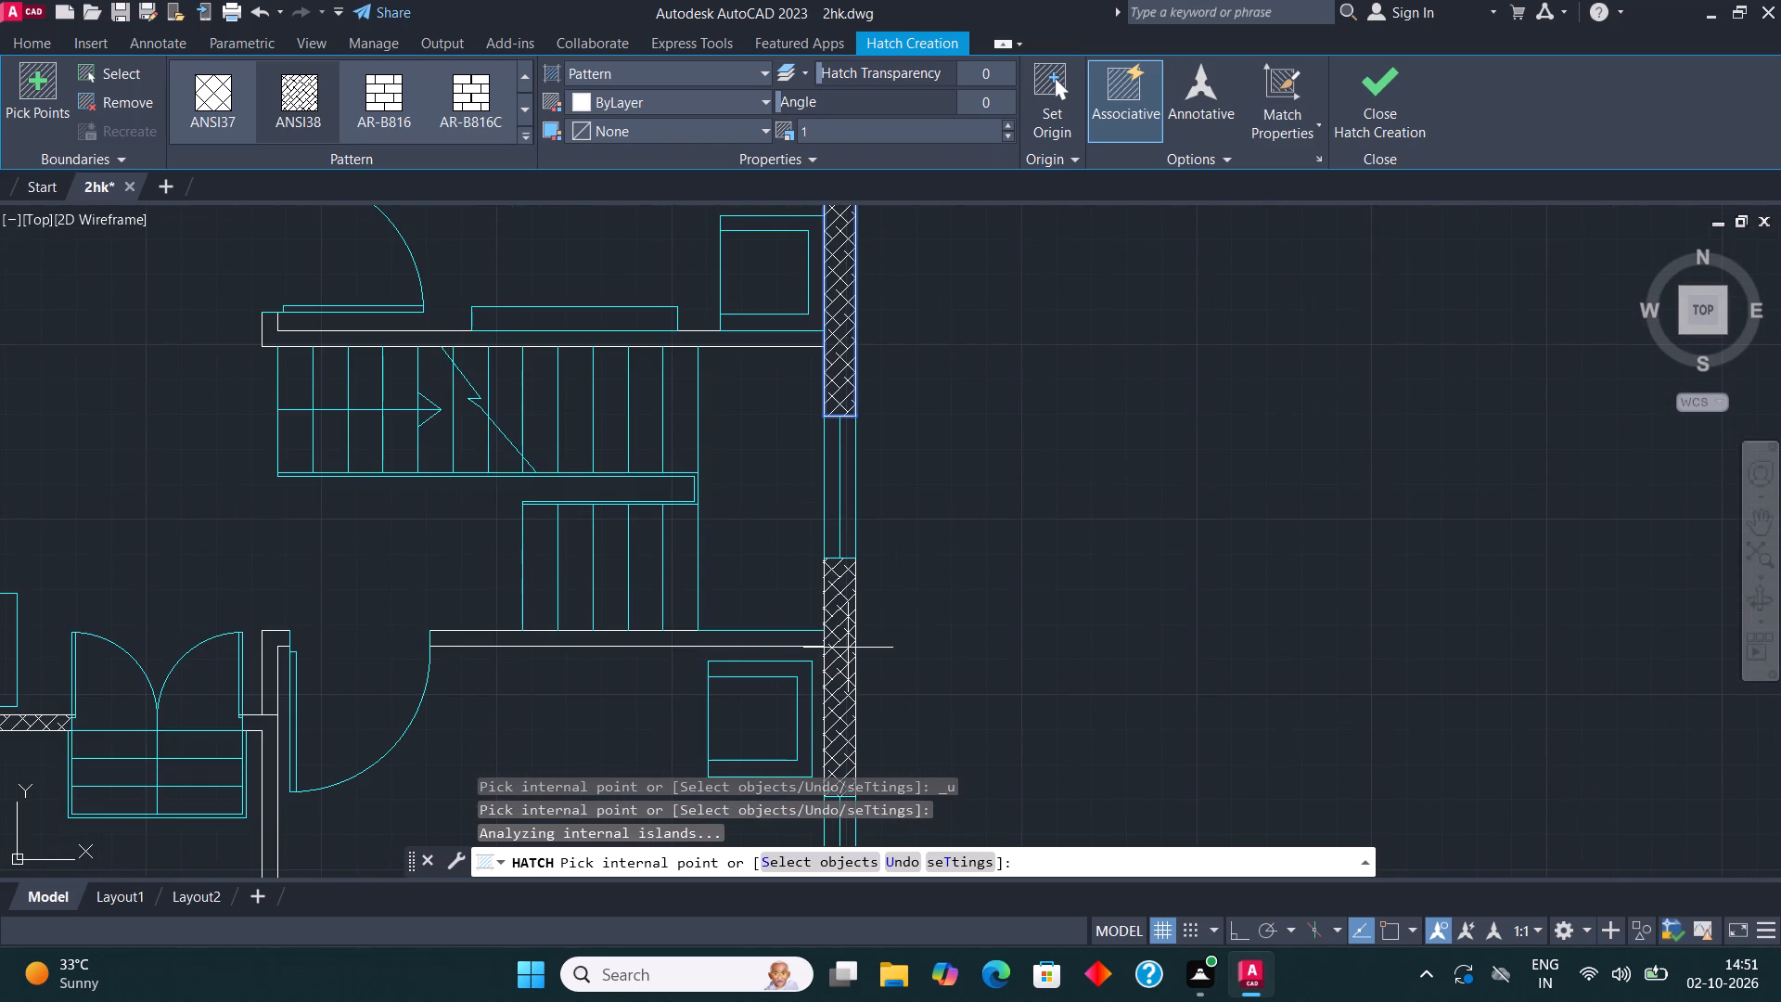
pyautogui.click(848, 648)
pyautogui.click(767, 635)
pyautogui.scroll(-1, 948, 436)
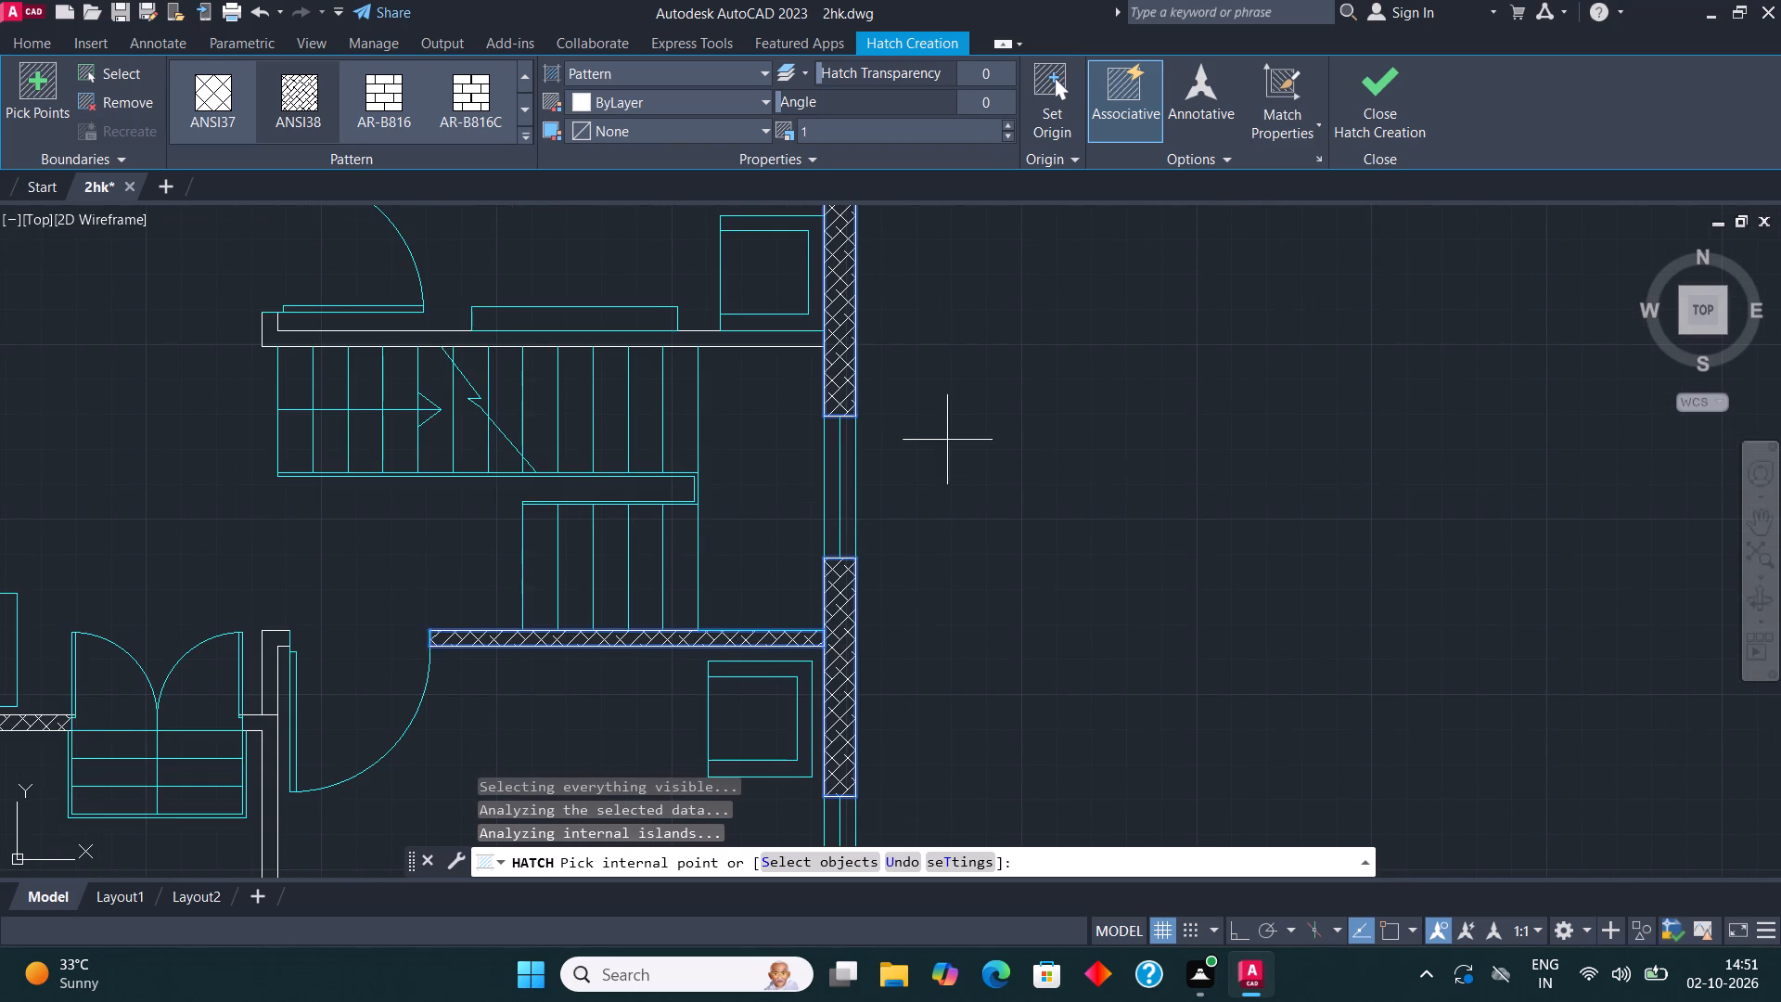
# Hatch the southeast corner wall and the south wall piece between the southwest area's wide opening and the south bedroom's window.
pyautogui.scroll(-4, 948, 439)
pyautogui.scroll(4, 917, 646)
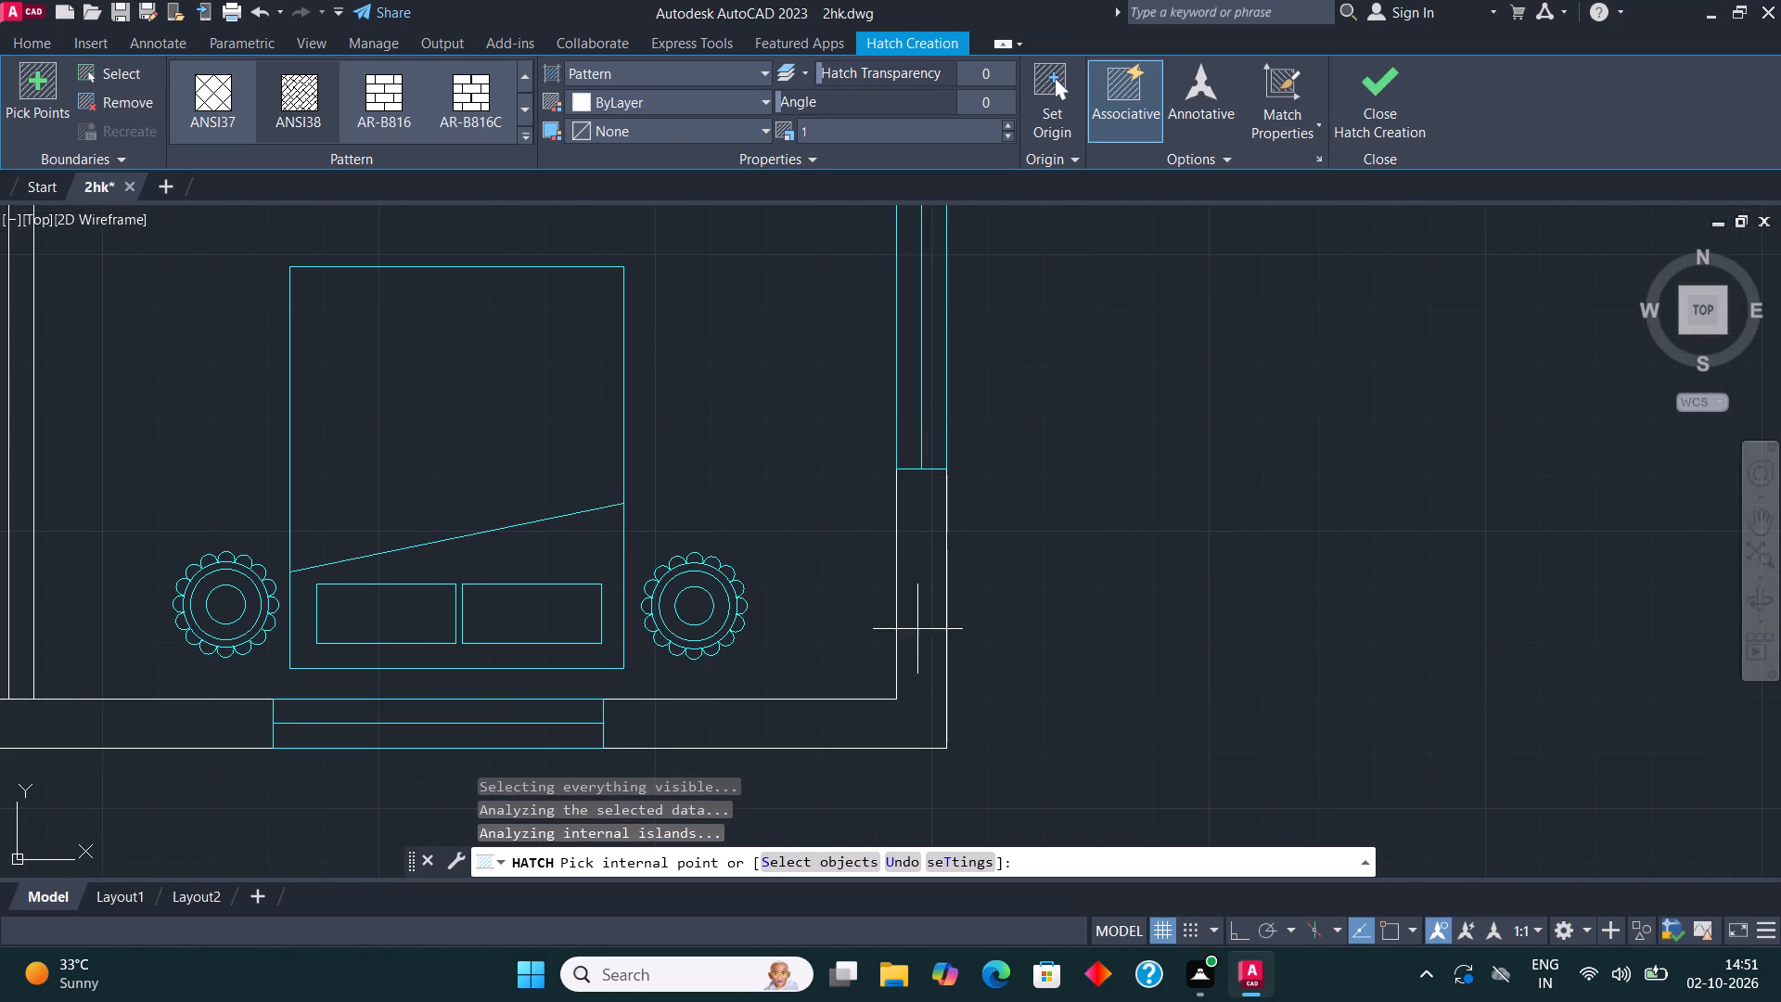
pyautogui.click(916, 625)
pyautogui.scroll(-4, 936, 584)
pyautogui.scroll(3, 774, 619)
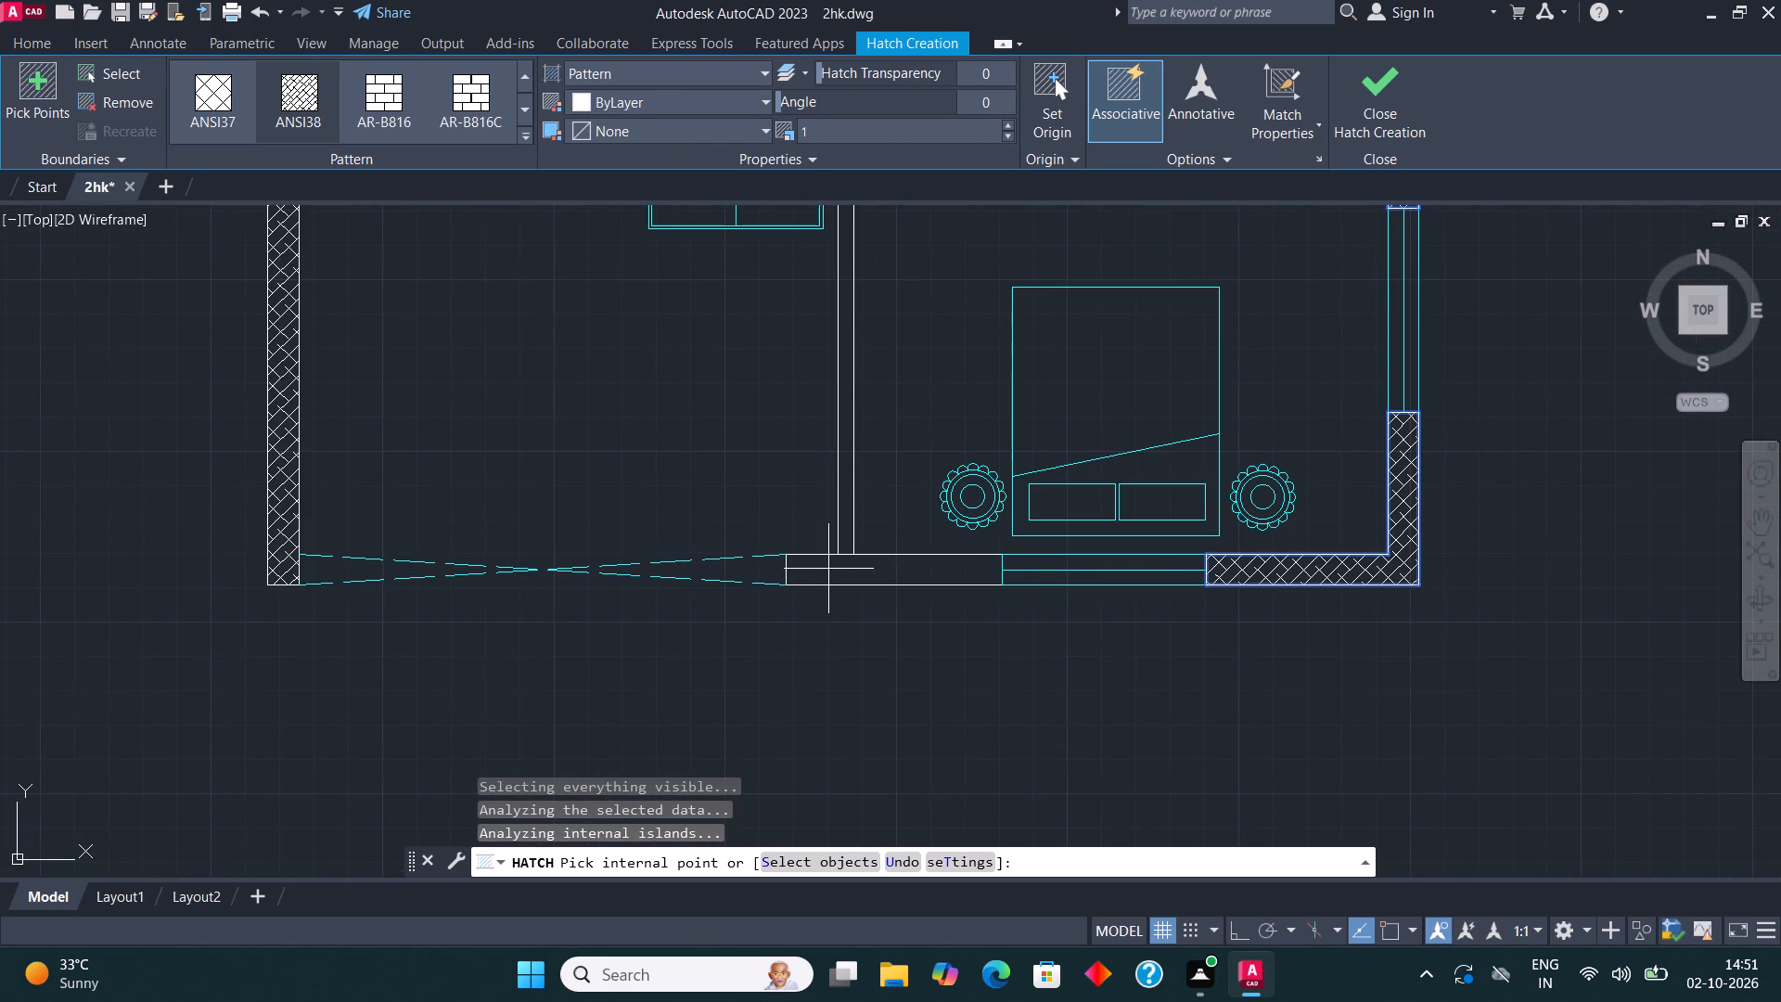
pyautogui.click(829, 569)
pyautogui.click(843, 470)
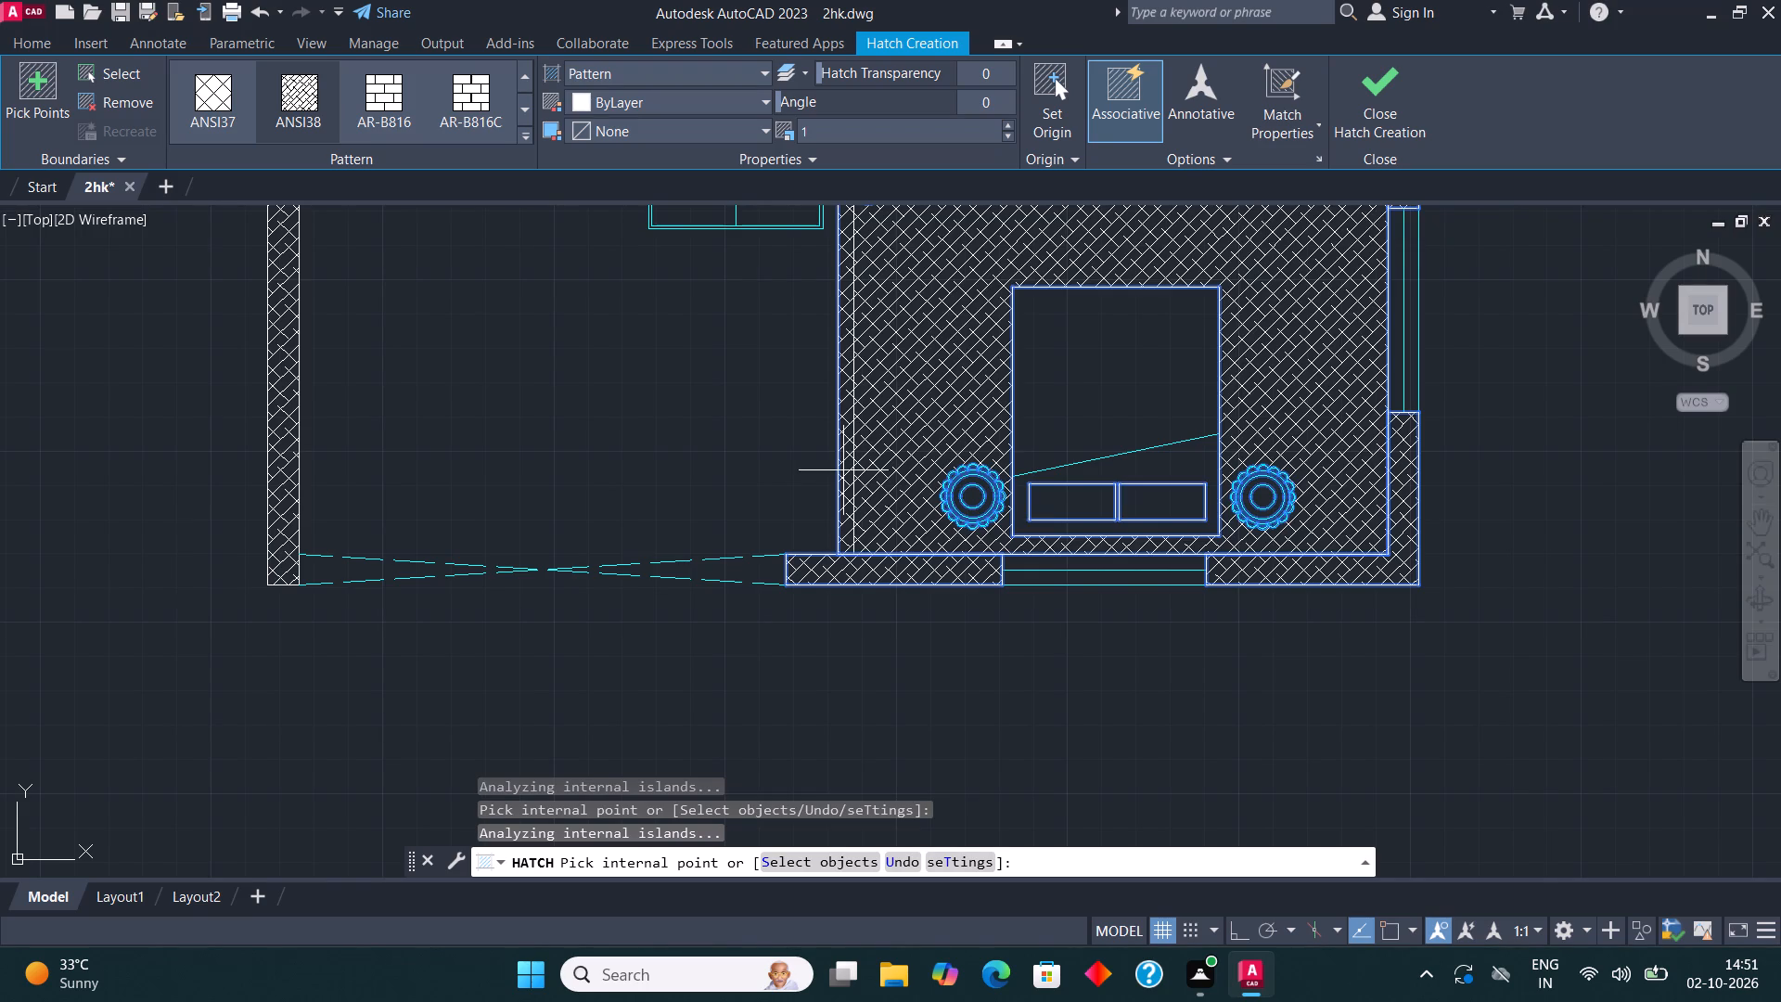
pyautogui.hotkey('ctrl', 'z')
pyautogui.click(1377, 83)
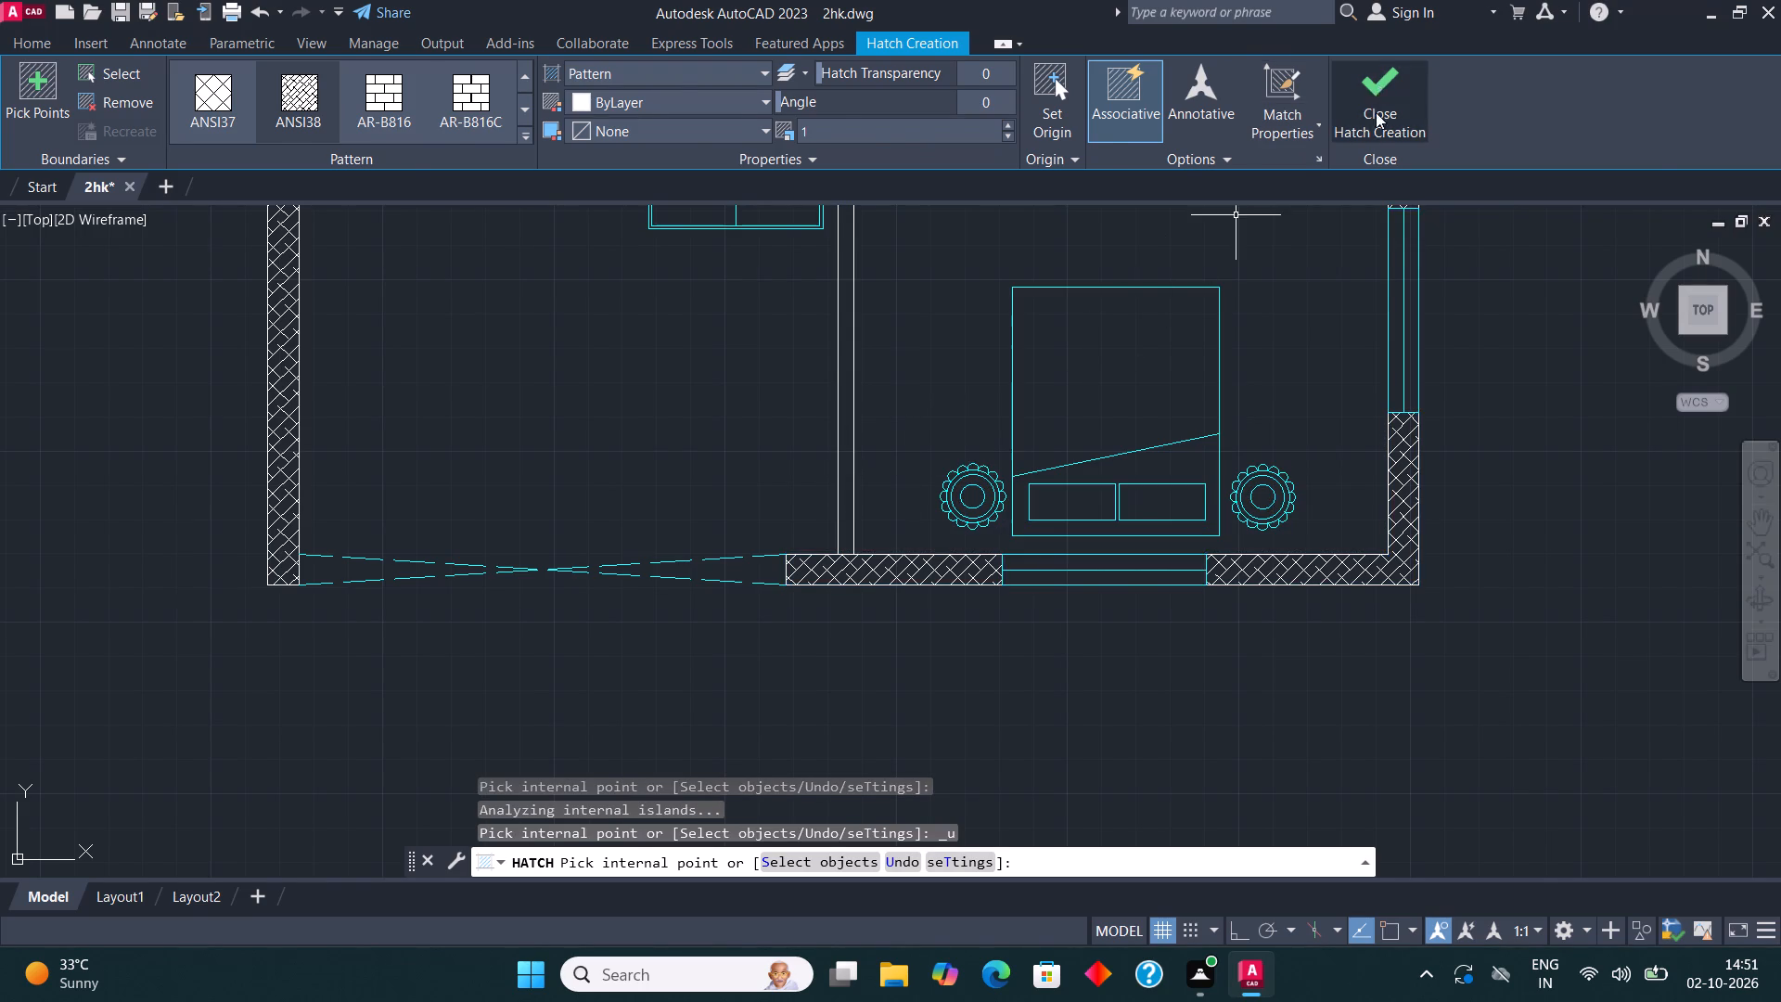
# Draw a line along the north edge of the wall between the north bedroom and staircase, ending at the east wall.
pyautogui.moveTo(1285, 373); pyautogui.dragTo(1107, 585, button='middle')
pyautogui.scroll(-1, 983, 520)
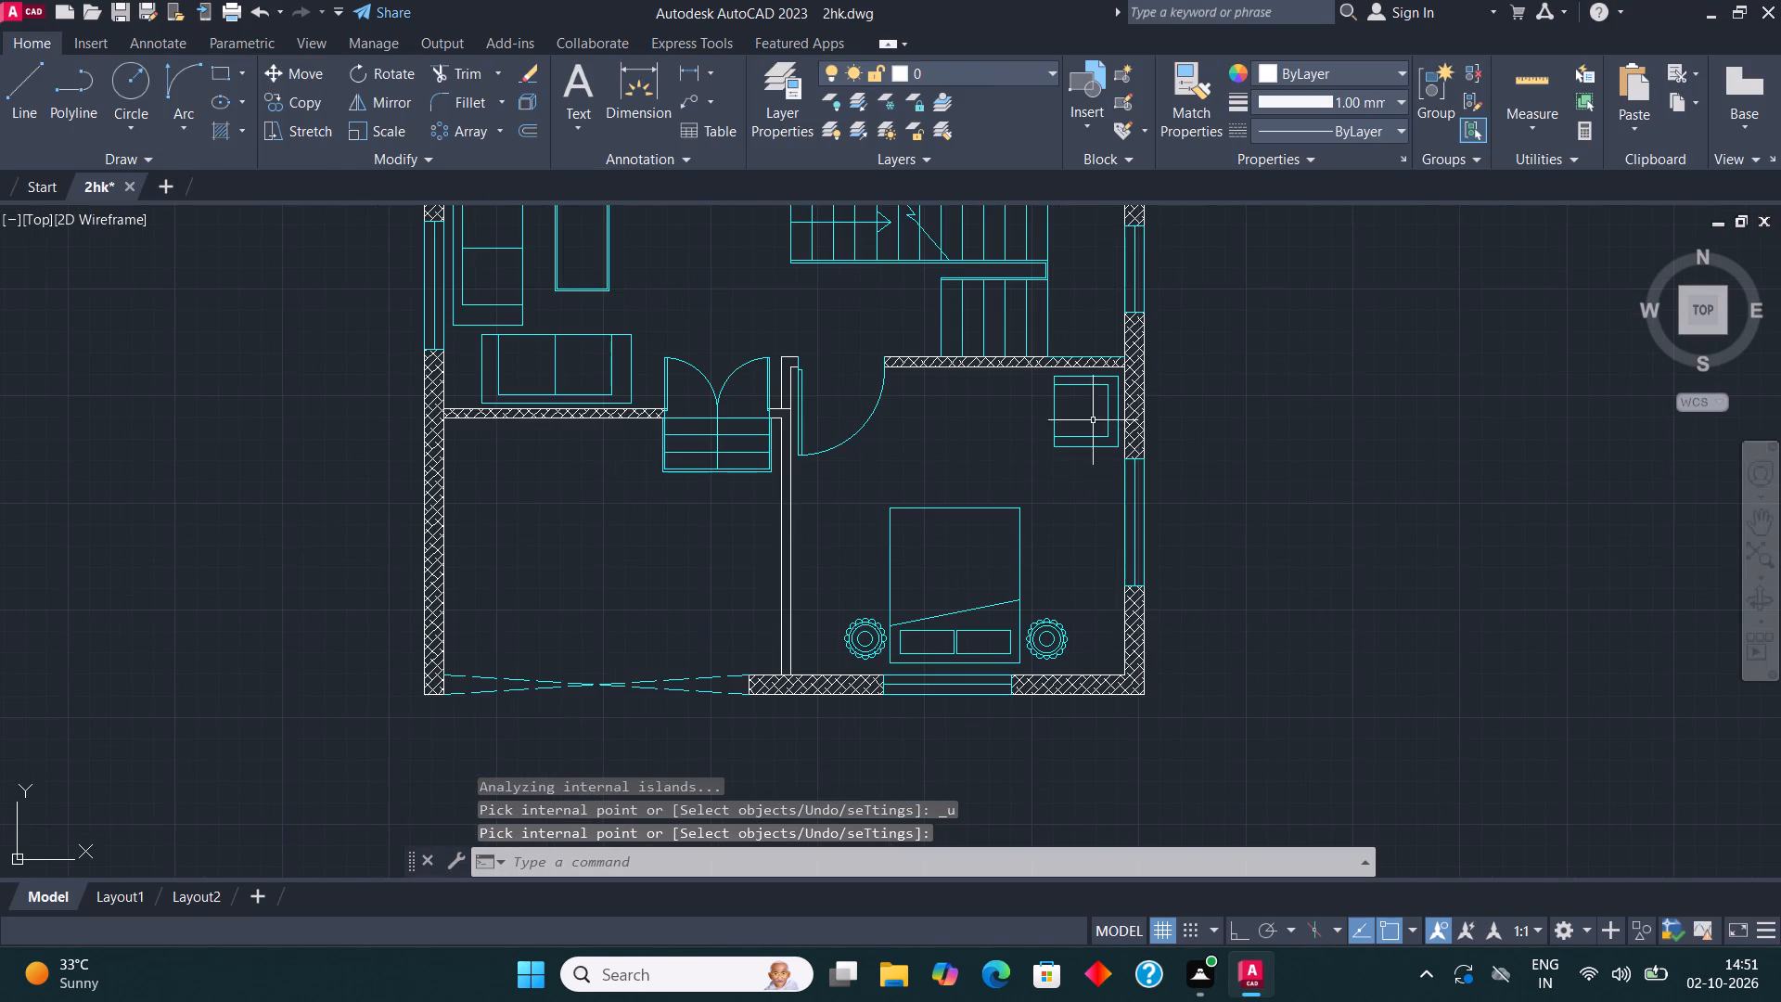
pyautogui.moveTo(1099, 518); pyautogui.dragTo(1084, 679, button='middle')
pyautogui.moveTo(967, 353); pyautogui.dragTo(984, 510, button='middle')
pyautogui.scroll(2, 972, 490)
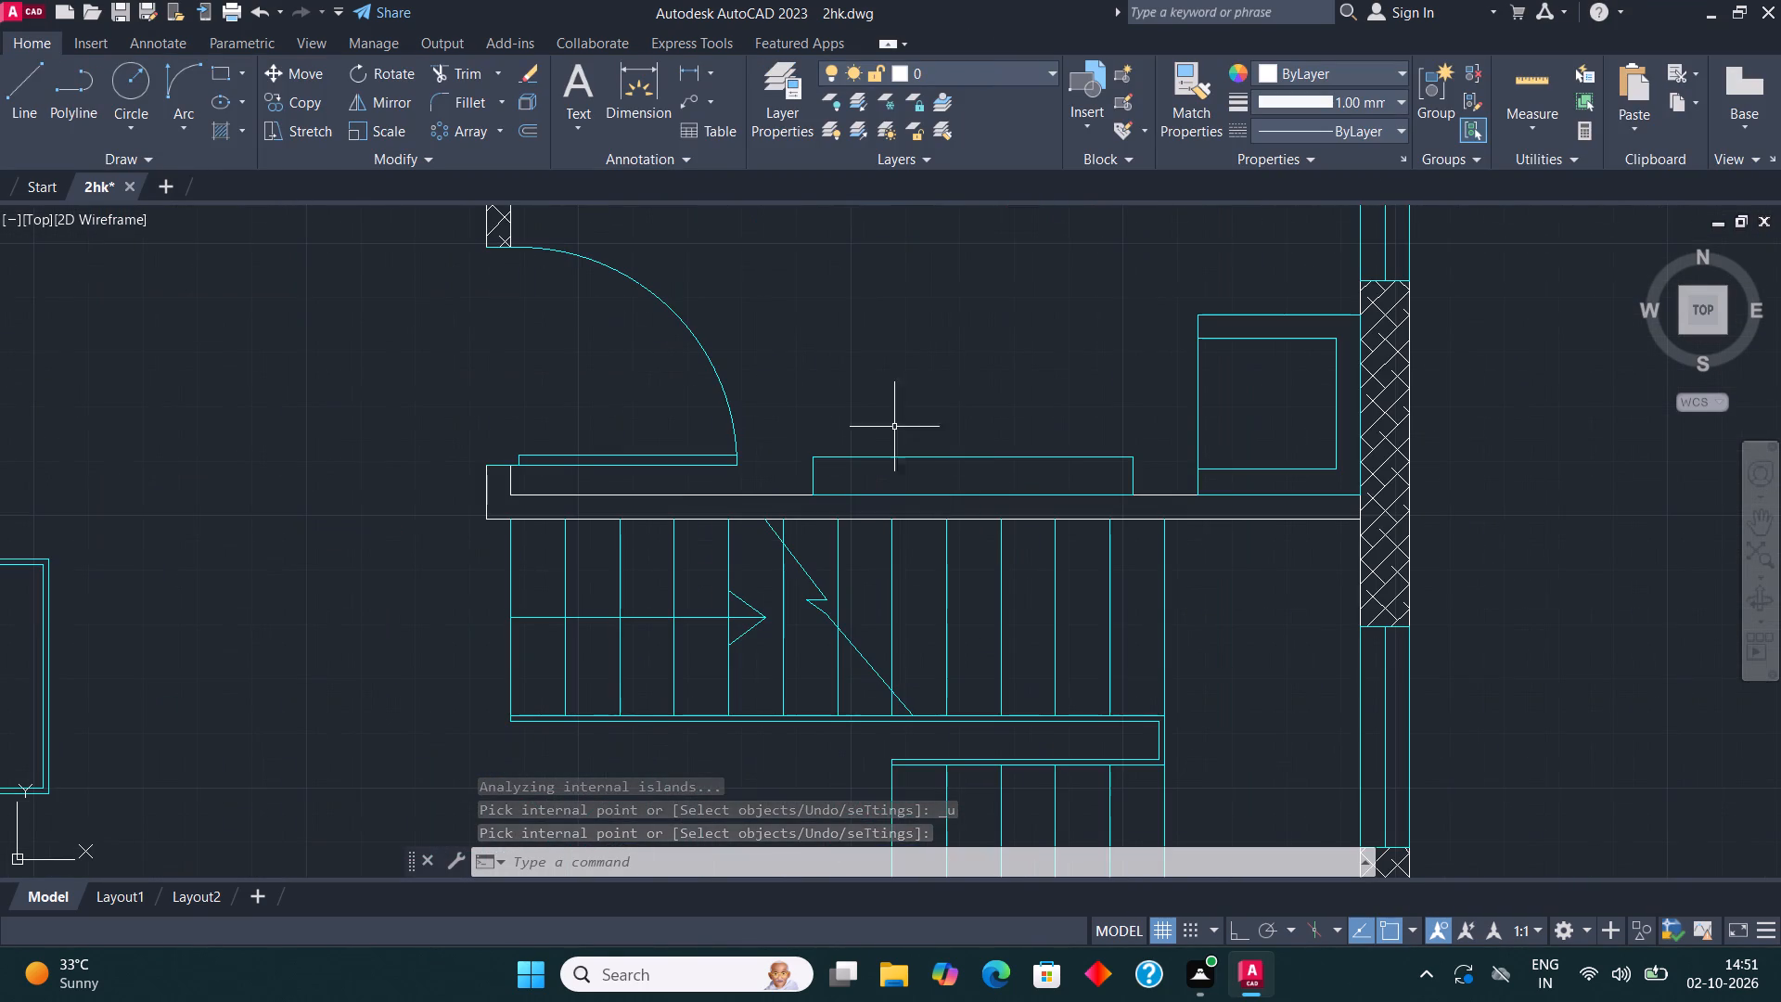
pyautogui.click(35, 95)
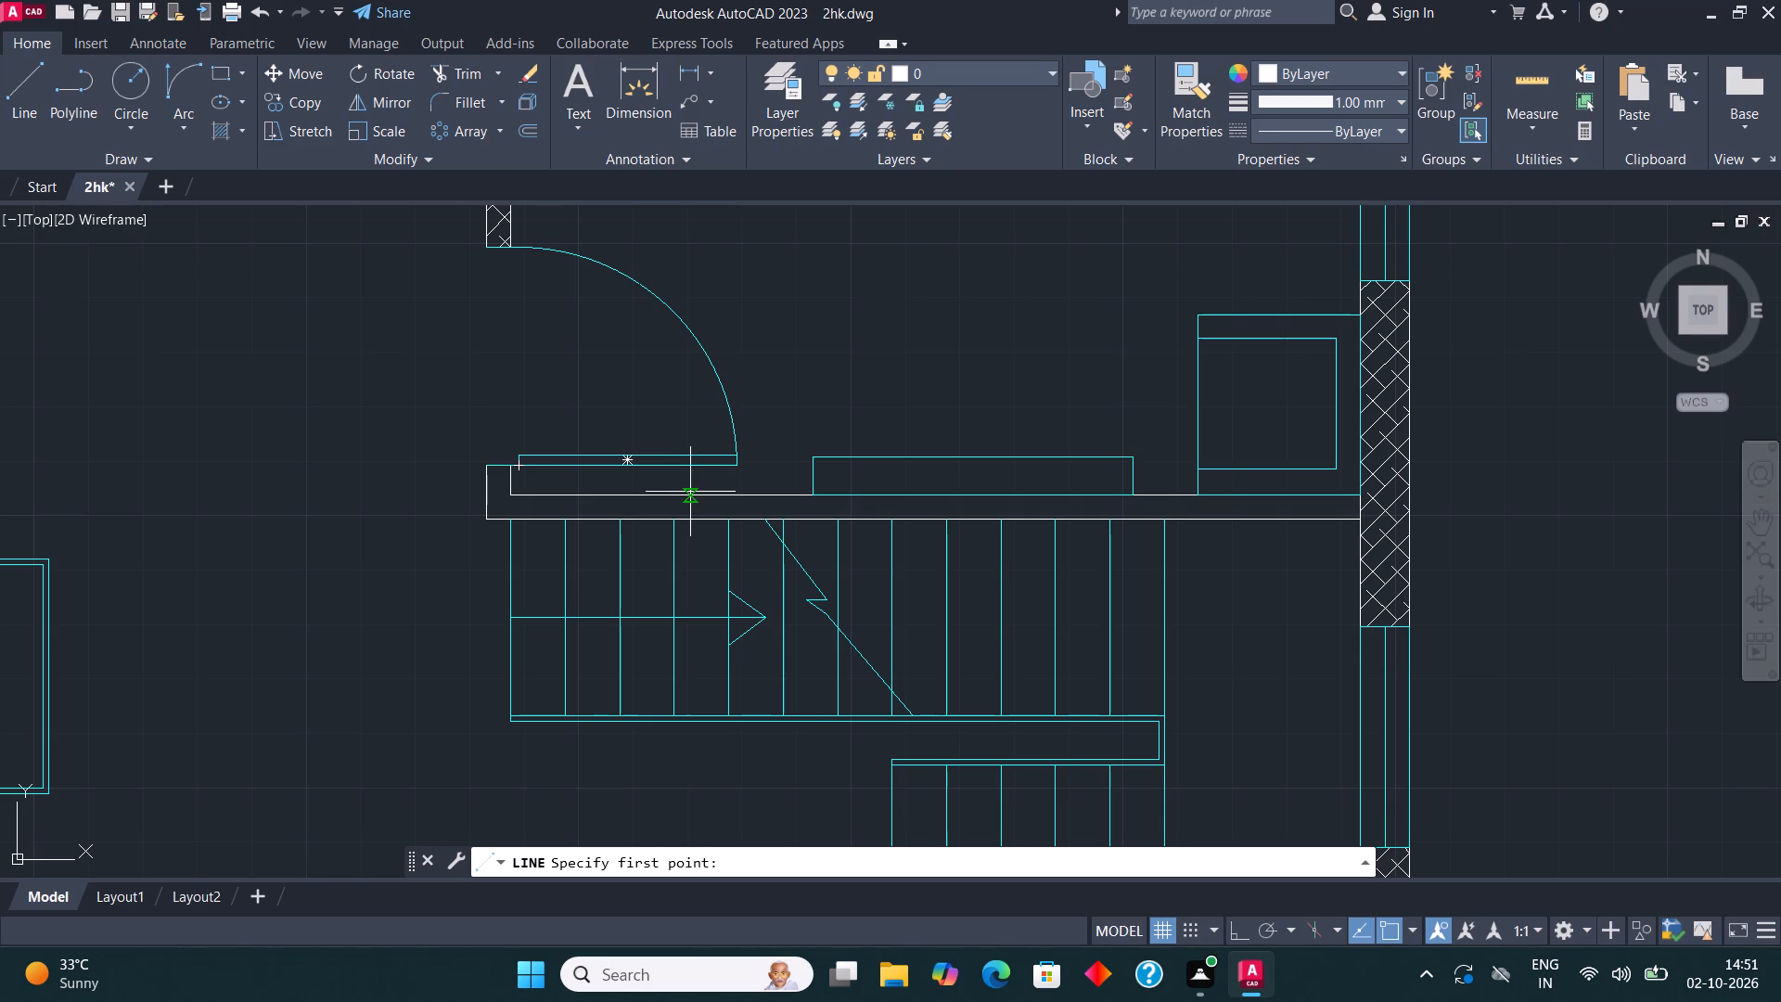
pyautogui.click(691, 492)
pyautogui.click(1359, 498)
pyautogui.press('Escape')
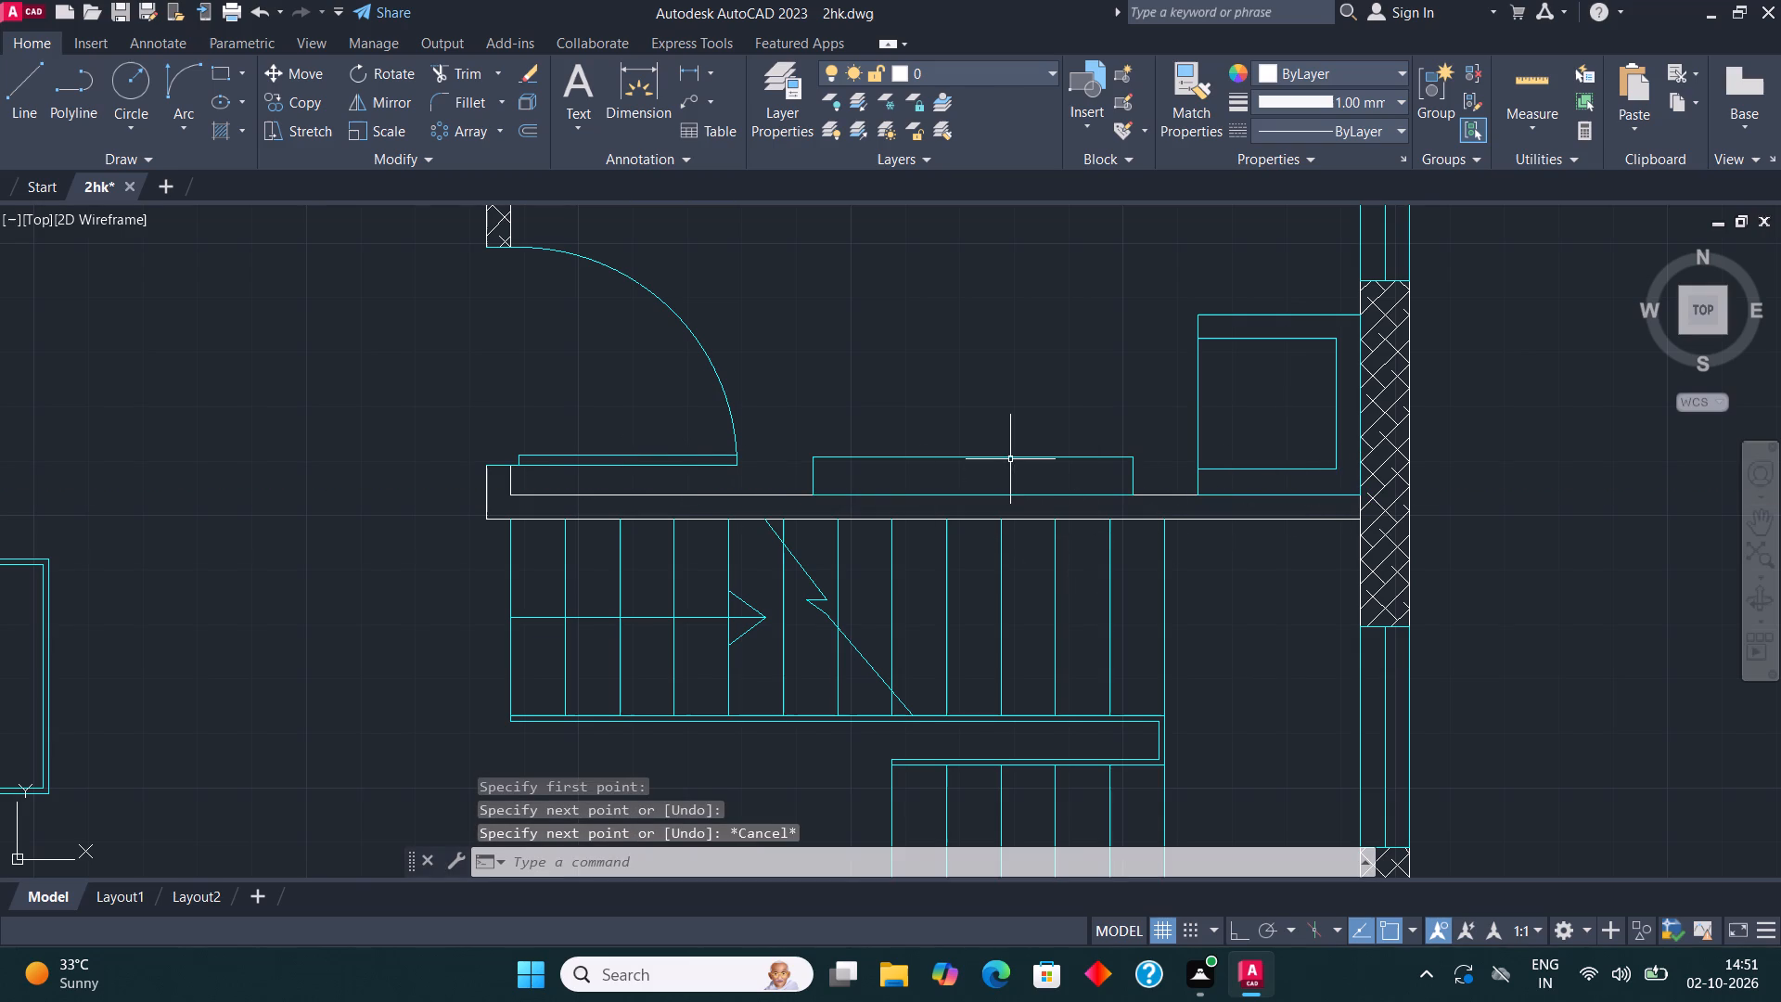
# Hatch the wall between the north bedroom and staircase, and the south bedroom's west wall up past the entrance door.
pyautogui.press('h')
pyautogui.press('Return')
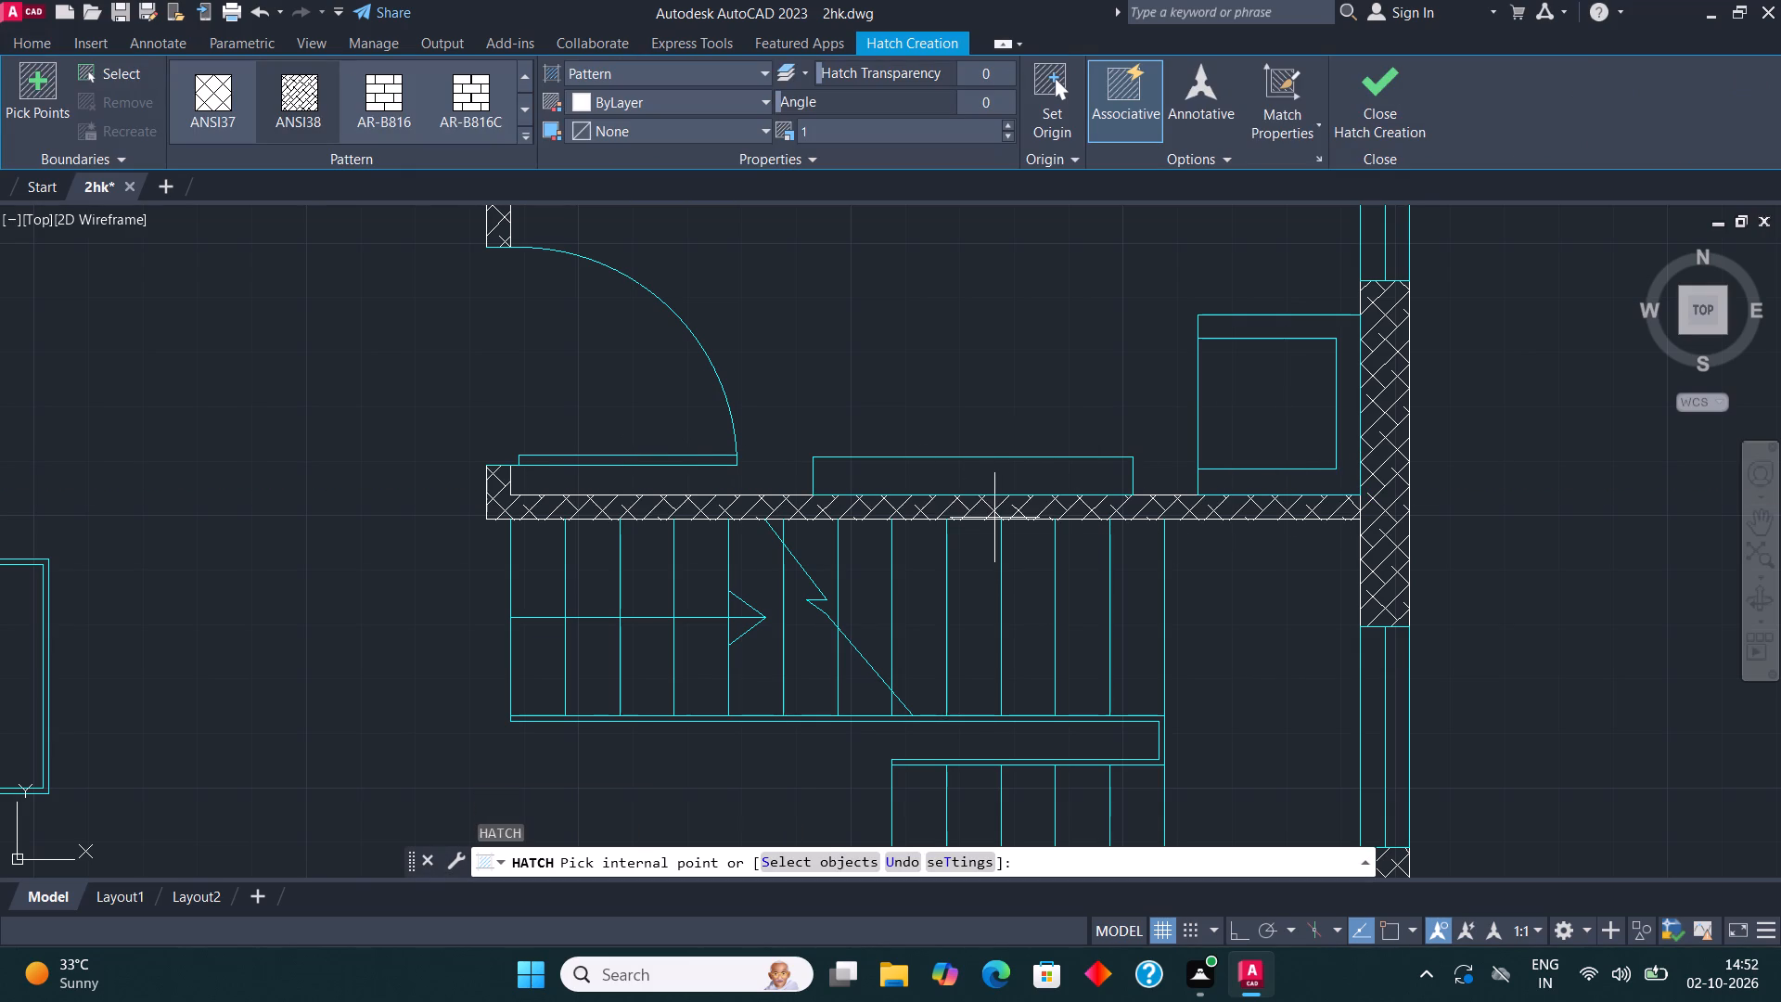
pyautogui.click(993, 501)
pyautogui.scroll(-3, 1037, 434)
pyautogui.scroll(3, 913, 610)
pyautogui.click(870, 559)
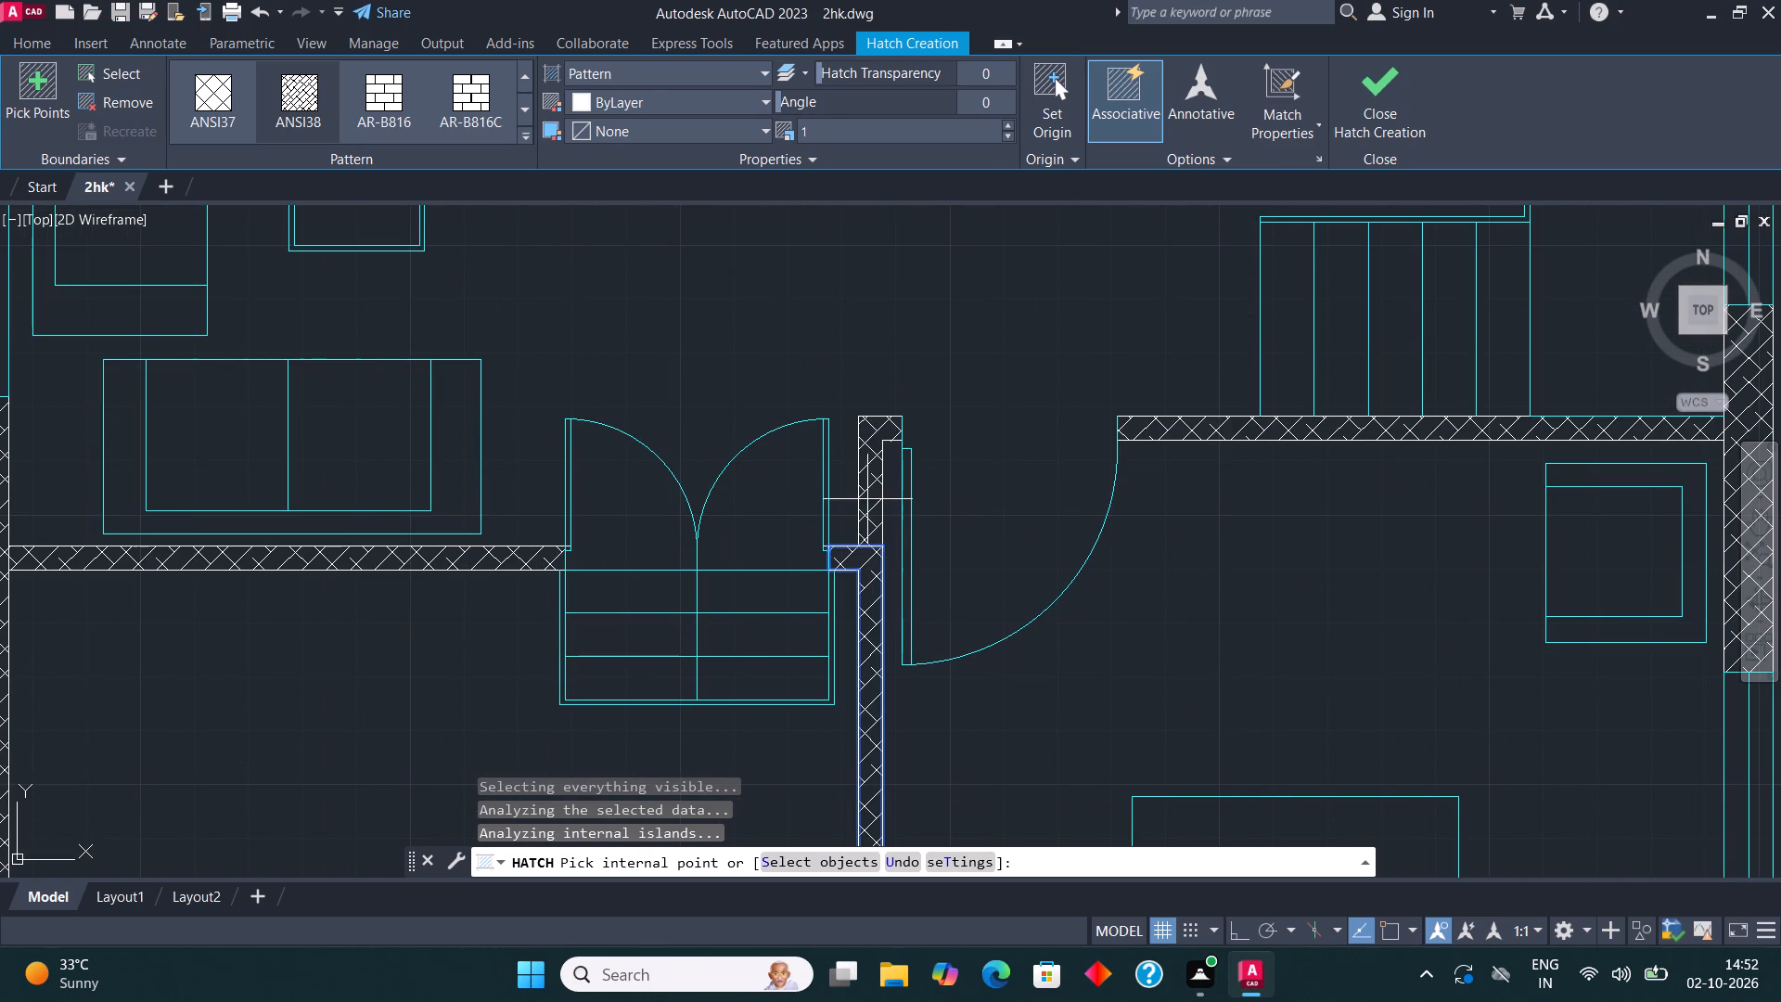
pyautogui.click(867, 499)
pyautogui.scroll(-2, 967, 353)
pyautogui.click(1384, 66)
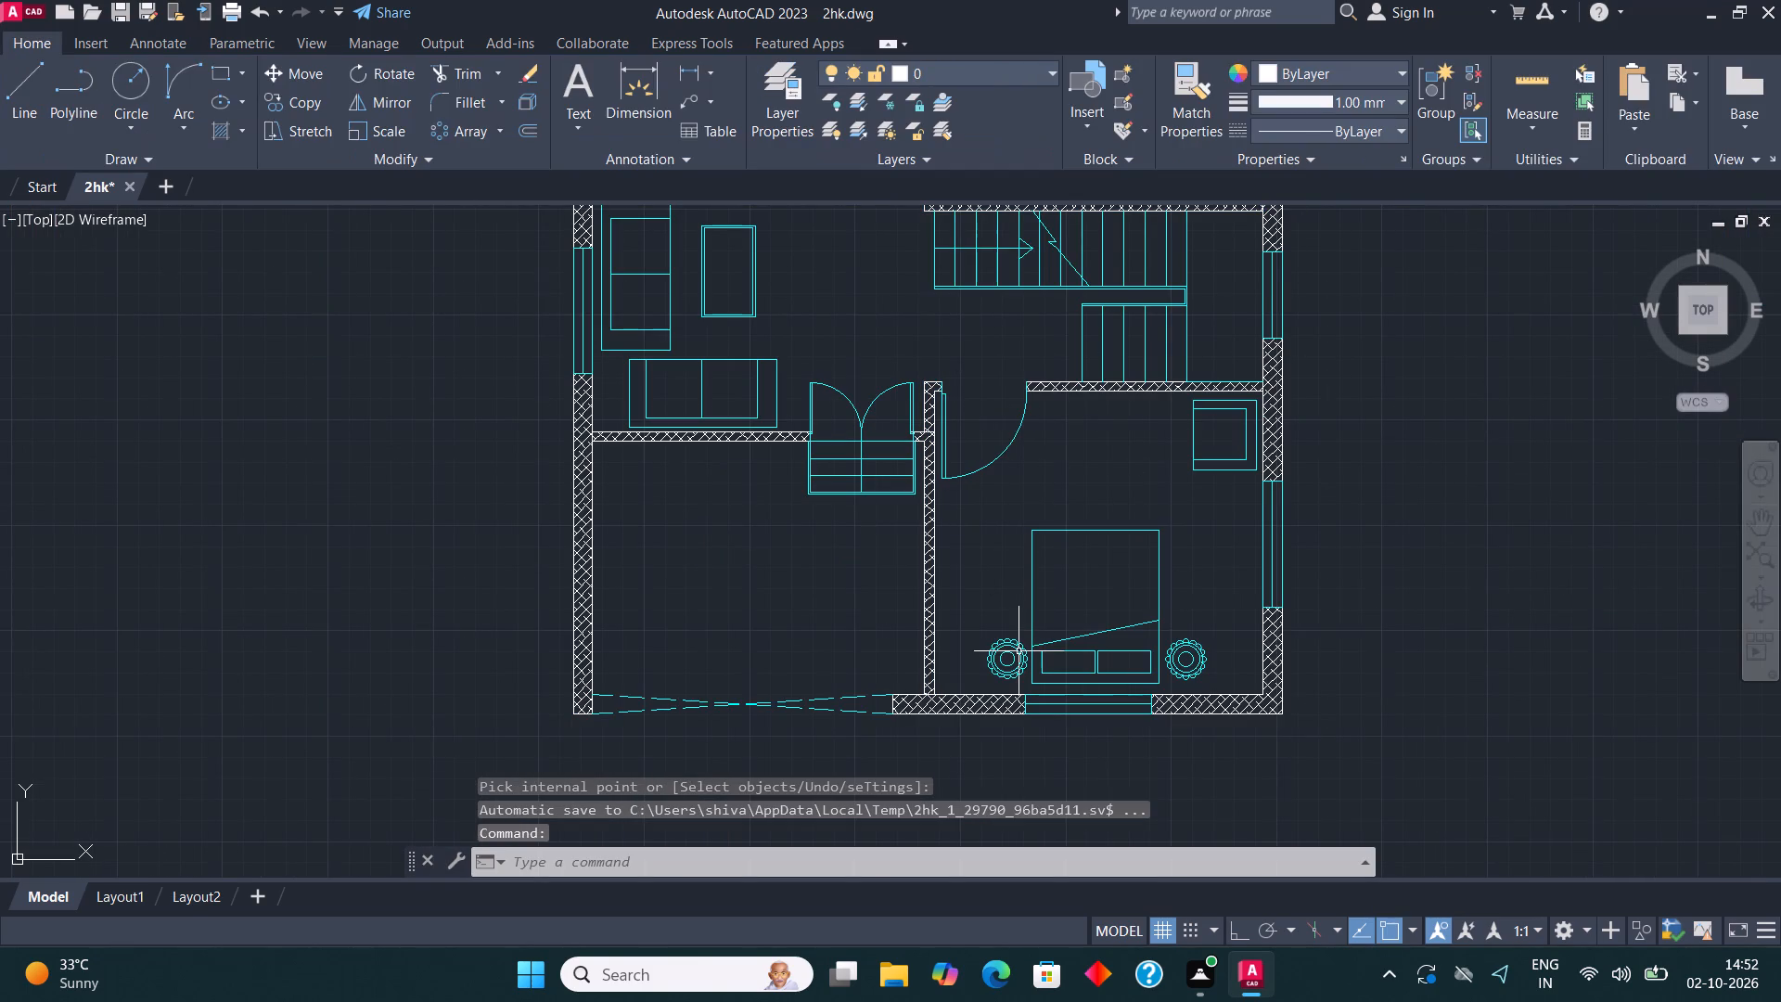
# Make fur the current layer and dimension the plan's overall outer width, placing the dimension above the north wall.
pyautogui.moveTo(1118, 494); pyautogui.dragTo(1142, 683, button='middle')
pyautogui.moveTo(1219, 461); pyautogui.dragTo(1129, 659, button='middle')
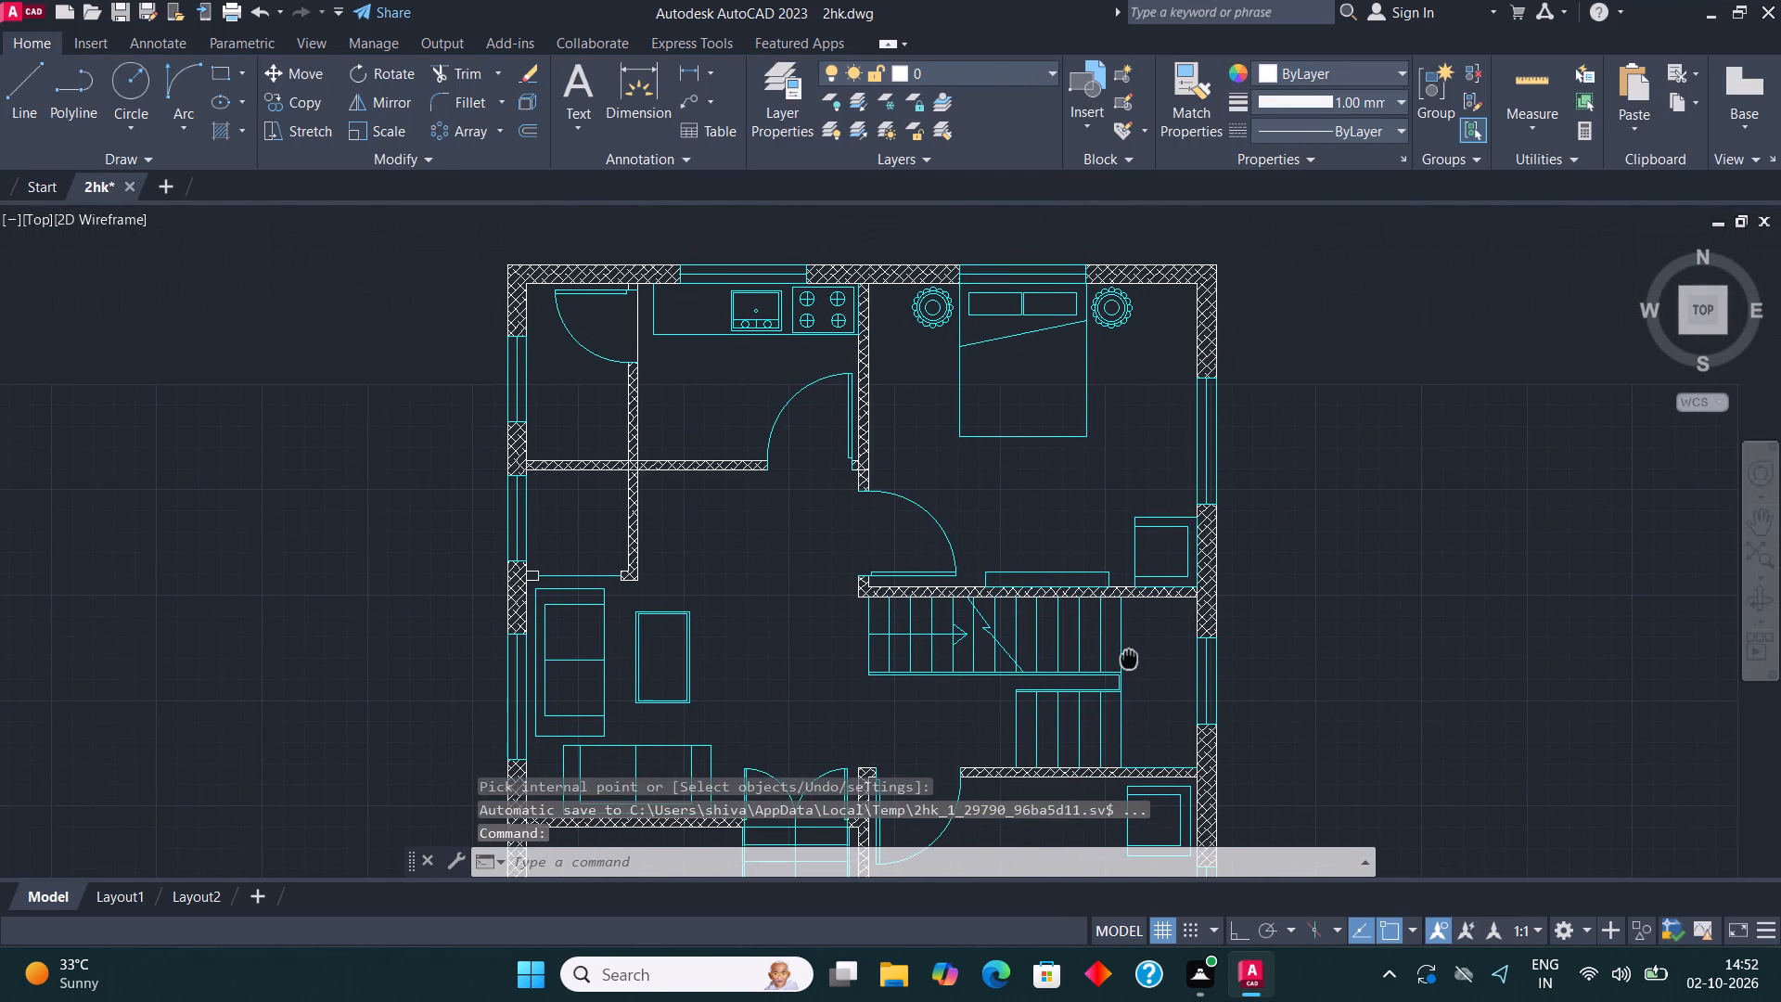
pyautogui.moveTo(1129, 659); pyautogui.dragTo(1129, 661, button='middle')
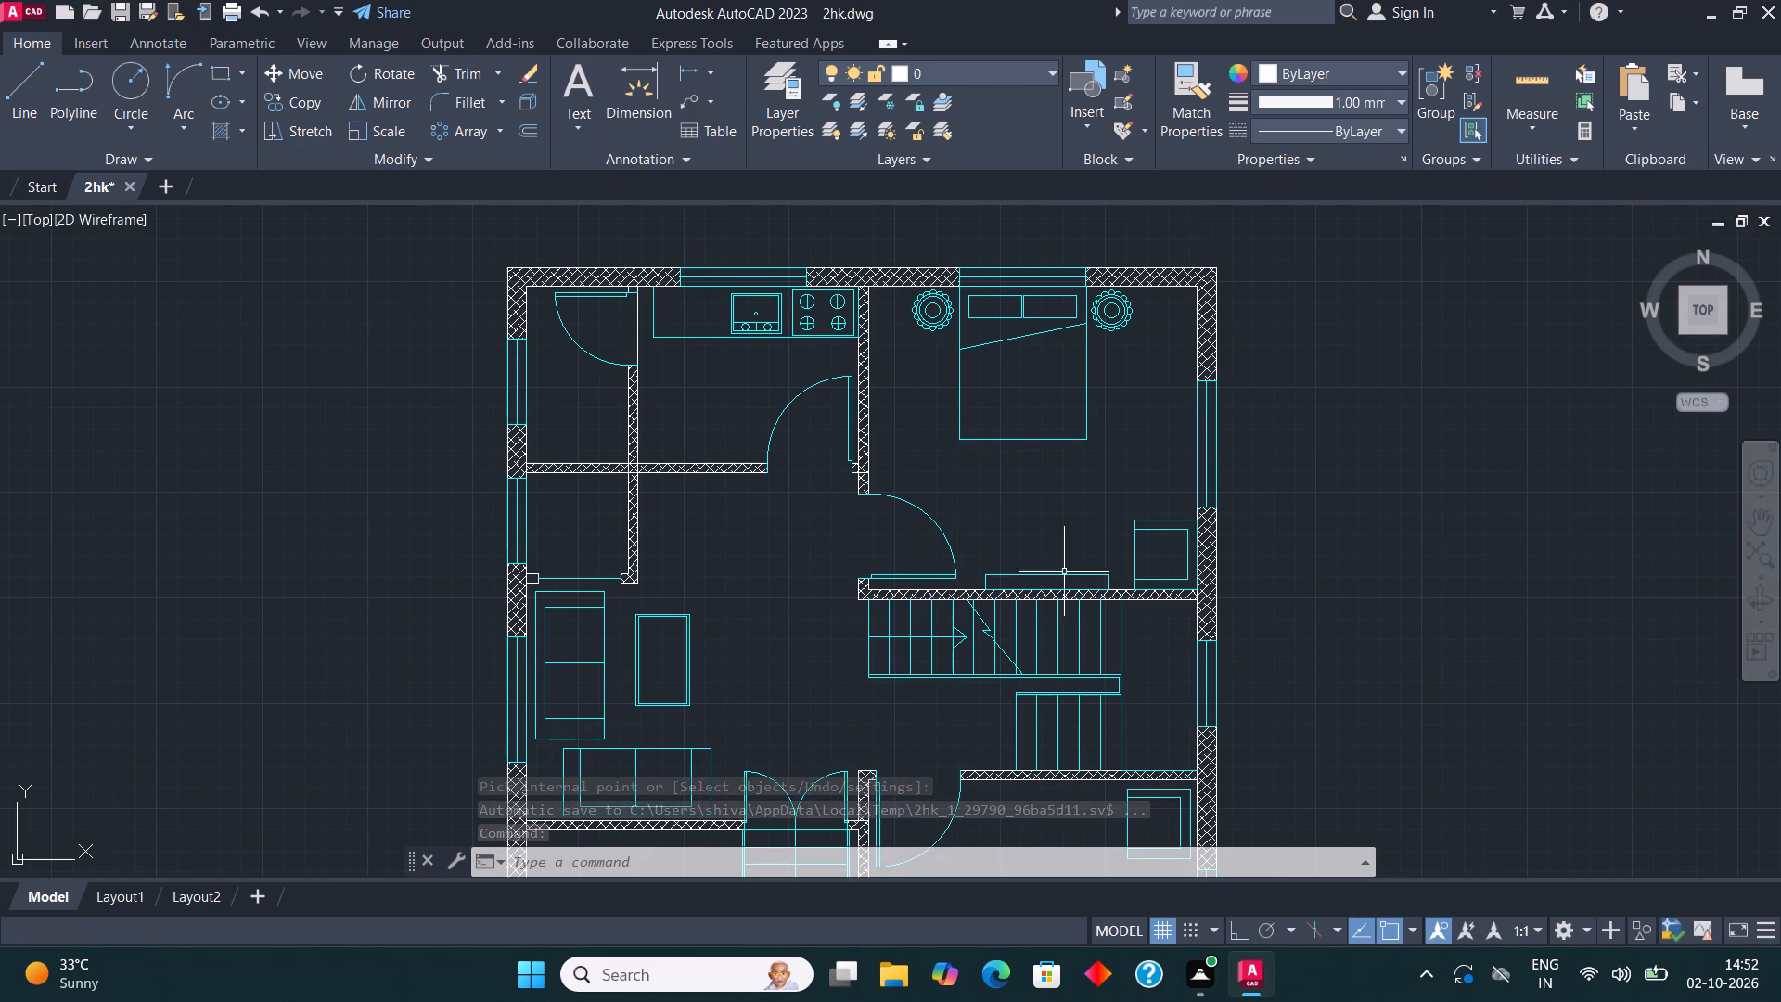
pyautogui.moveTo(943, 557); pyautogui.dragTo(1174, 701, button='middle')
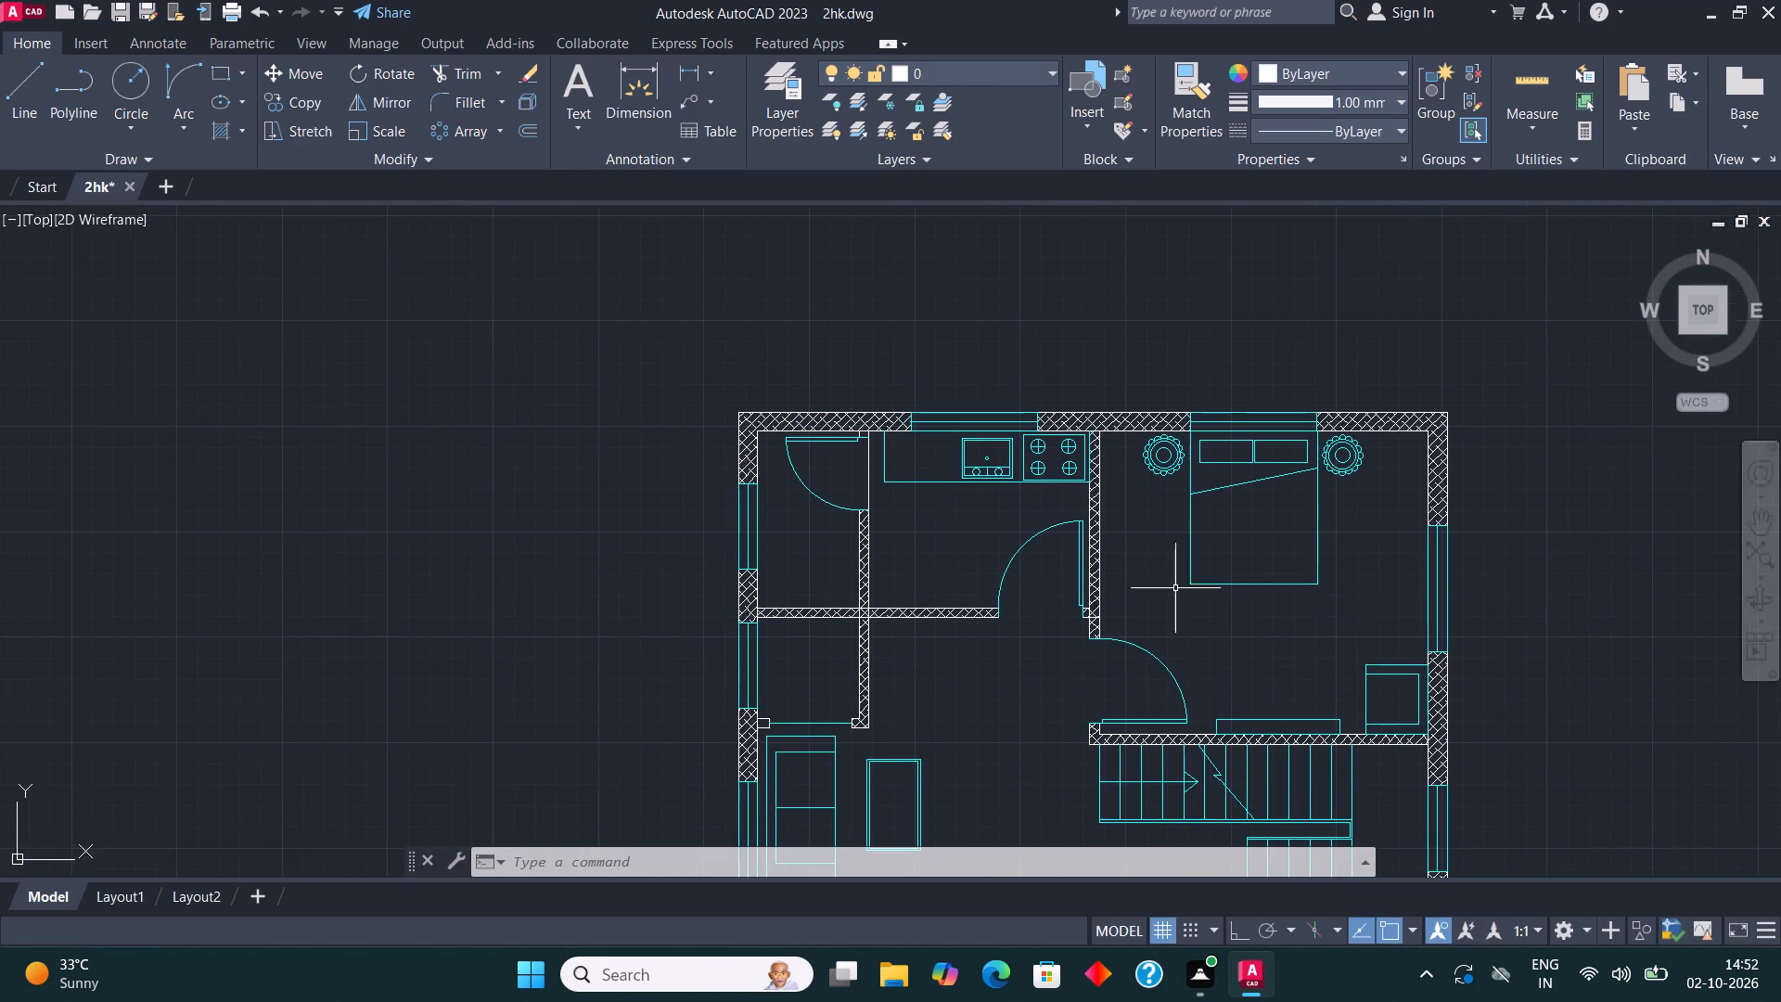
pyautogui.moveTo(1138, 460); pyautogui.dragTo(1125, 553, button='middle')
pyautogui.moveTo(1098, 444); pyautogui.dragTo(1093, 468, button='middle')
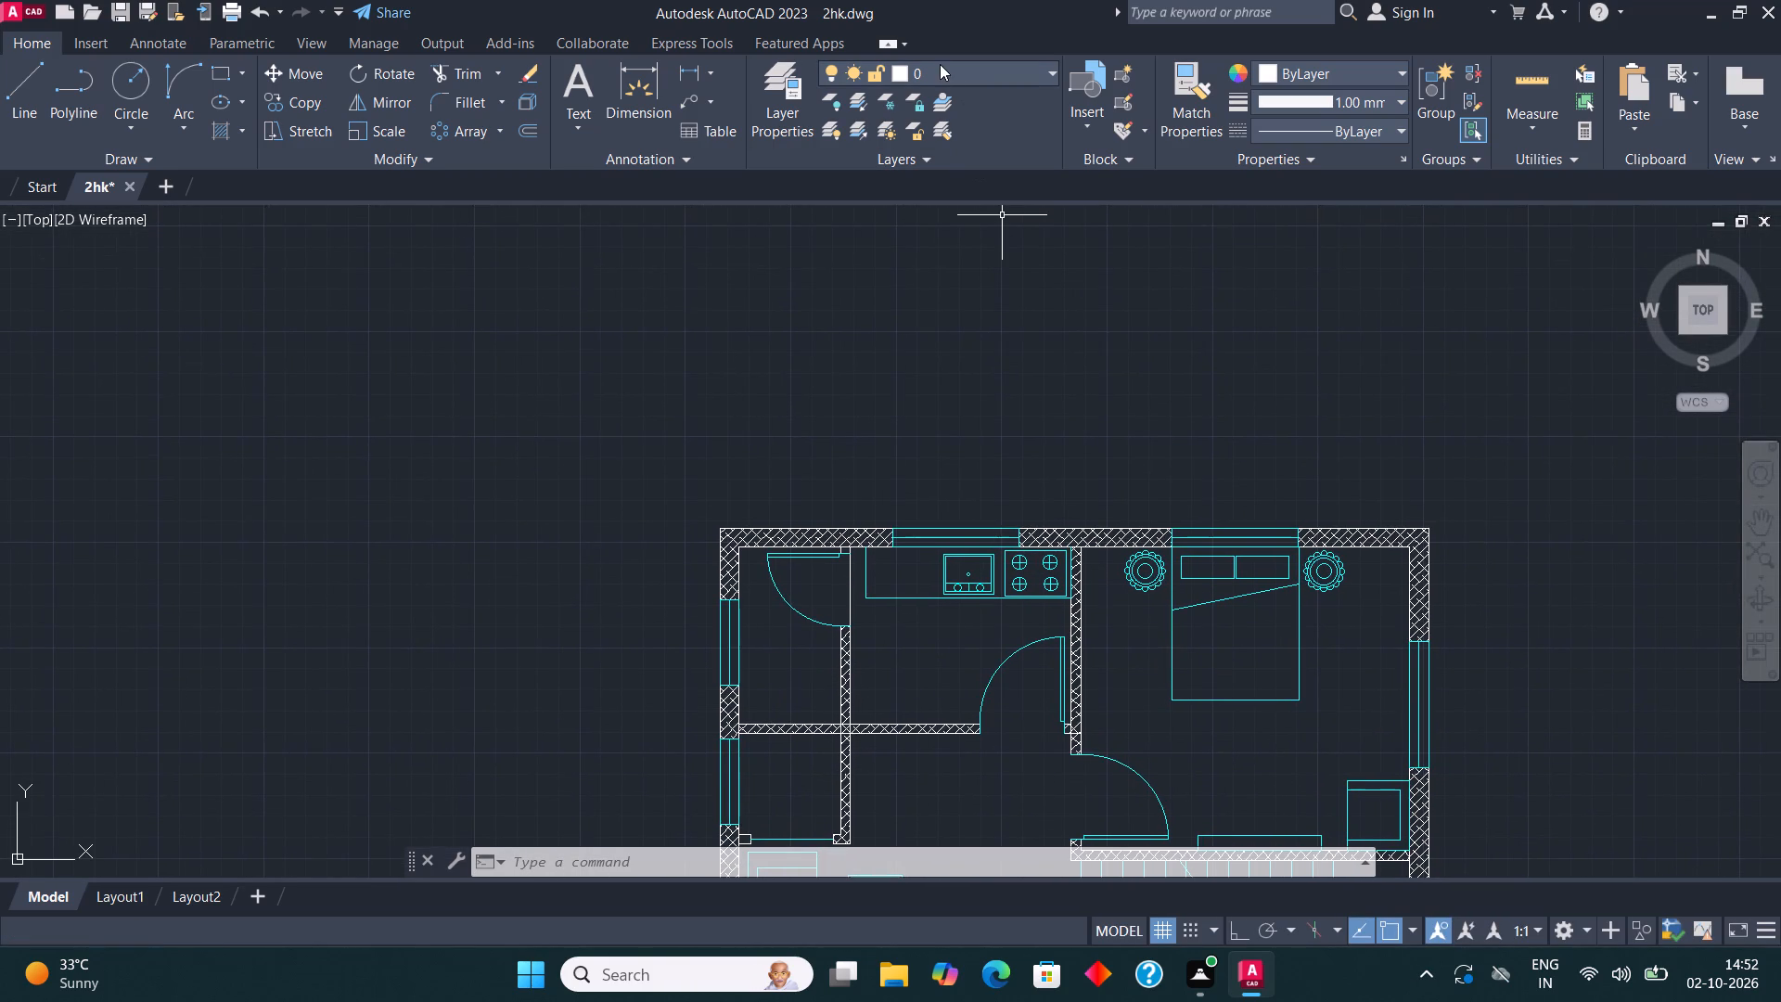
pyautogui.click(940, 64)
pyautogui.click(953, 118)
pyautogui.click(640, 76)
pyautogui.moveTo(1004, 403); pyautogui.dragTo(897, 415, button='middle')
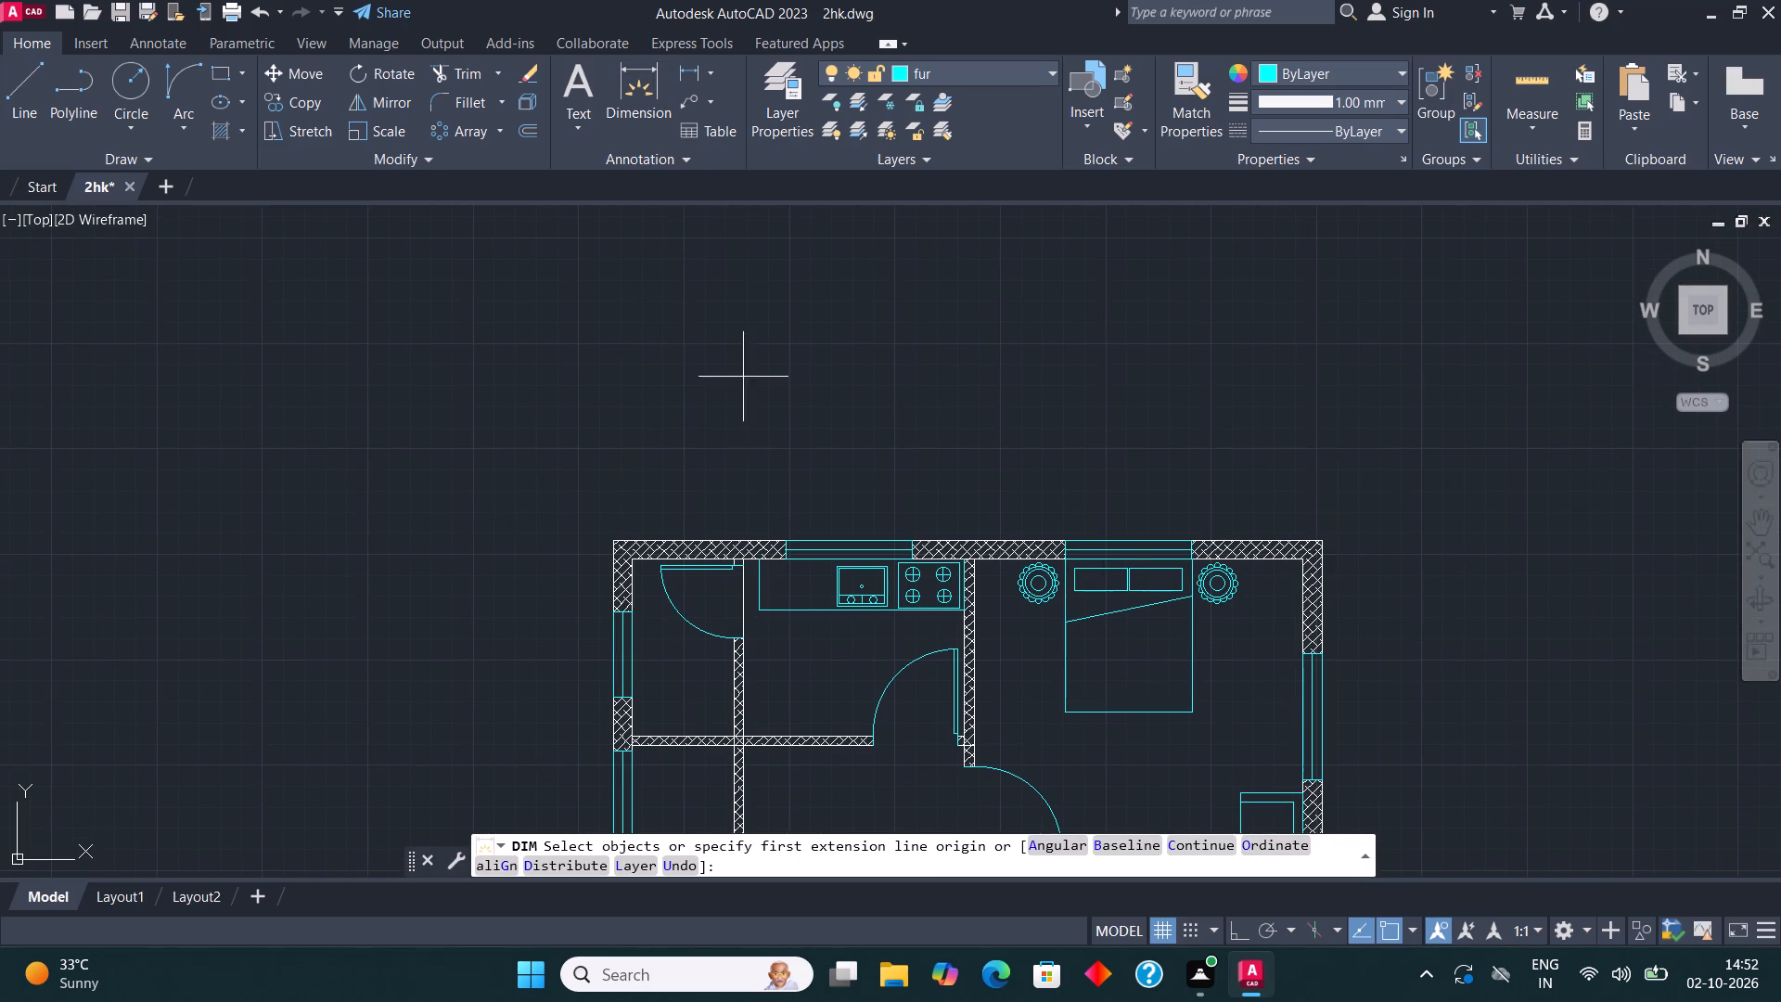
pyautogui.click(608, 540)
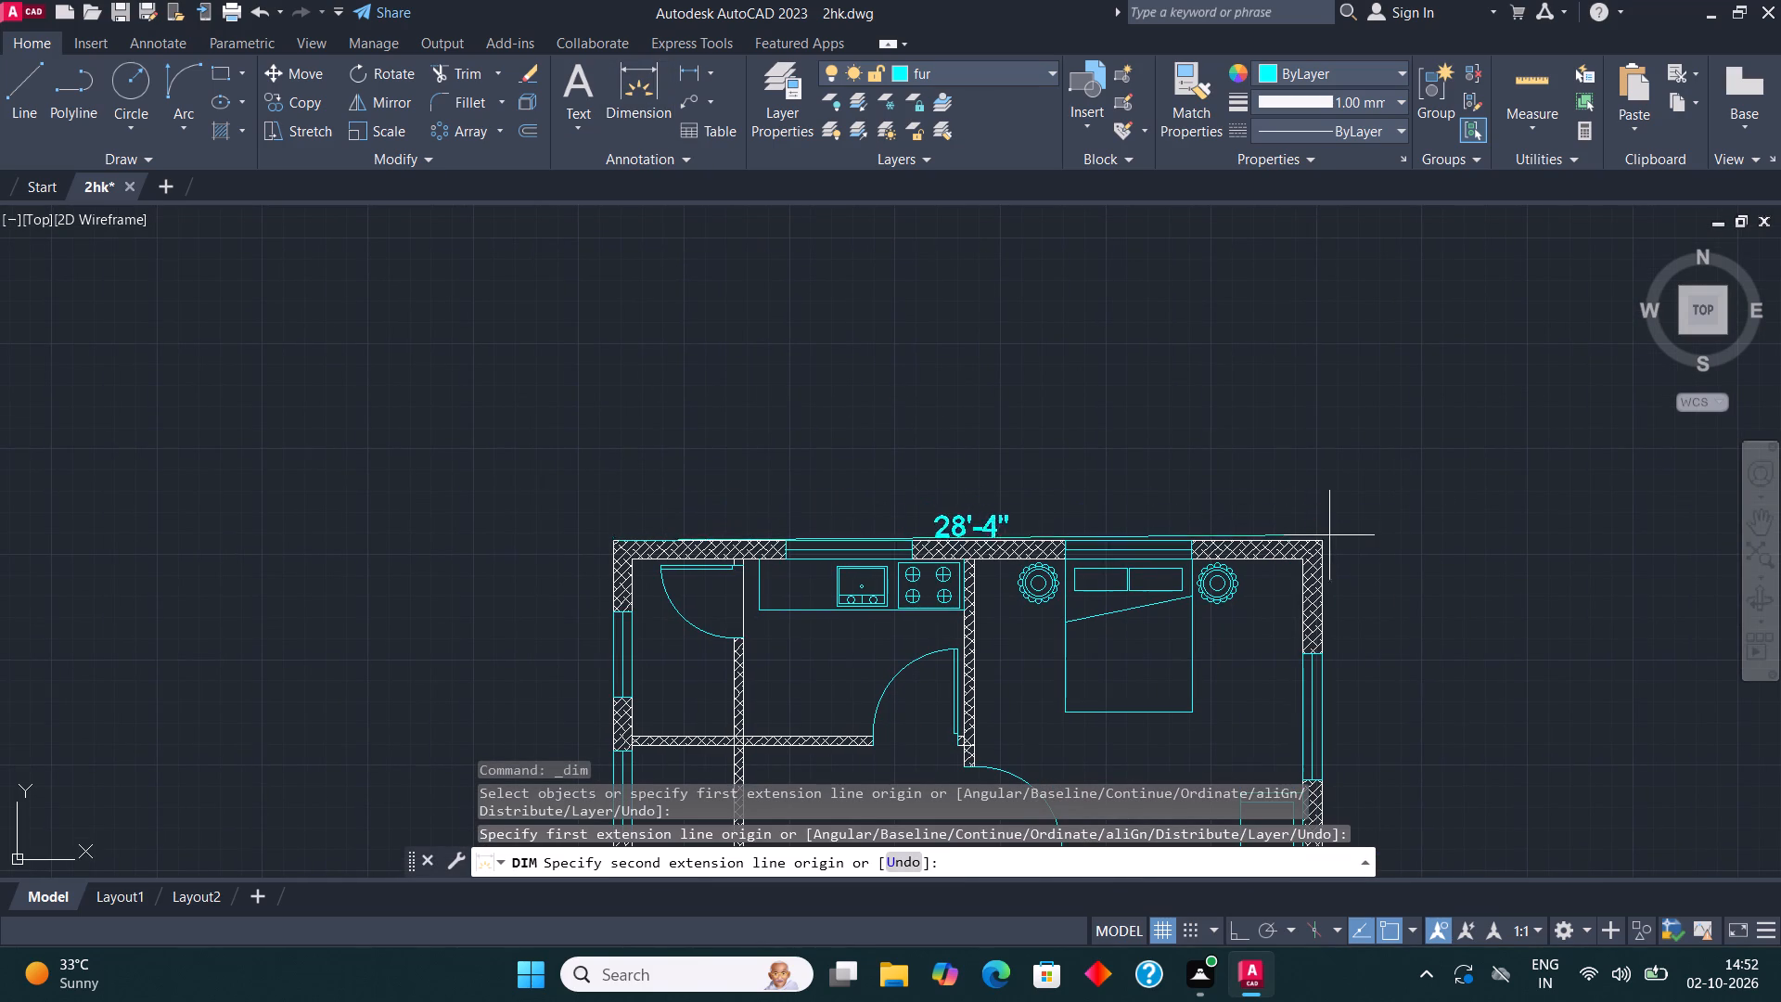
pyautogui.click(1317, 544)
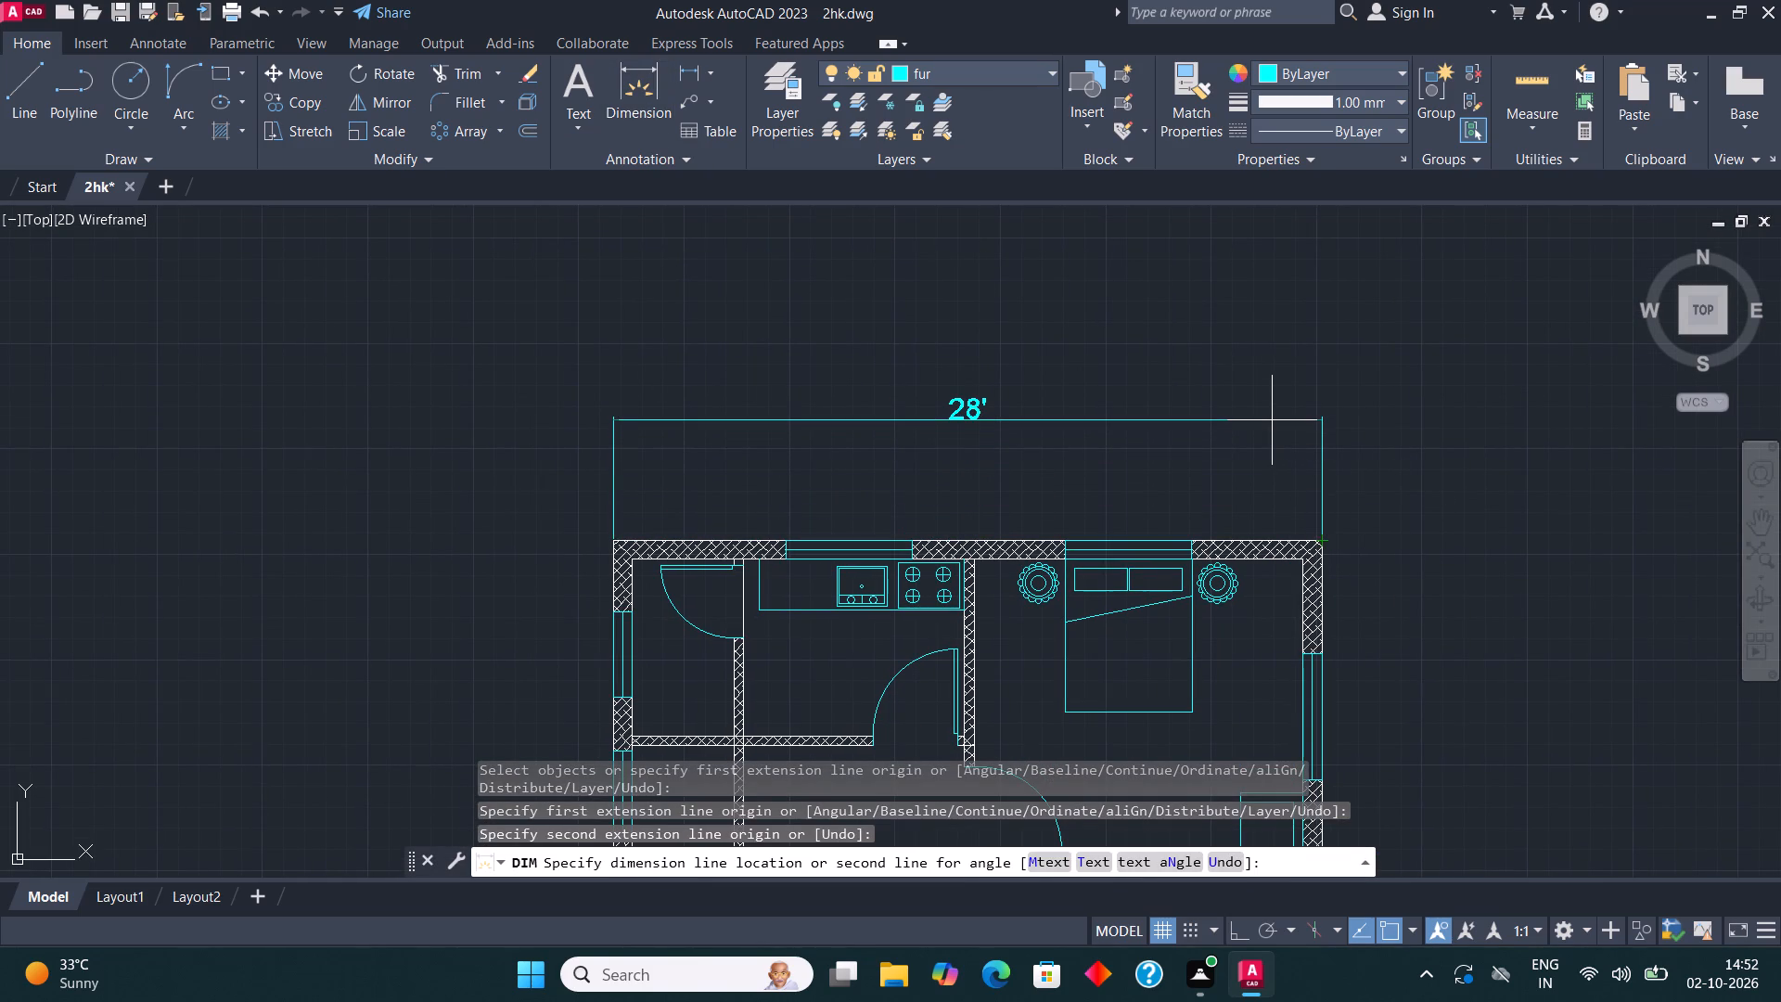
pyautogui.click(1272, 420)
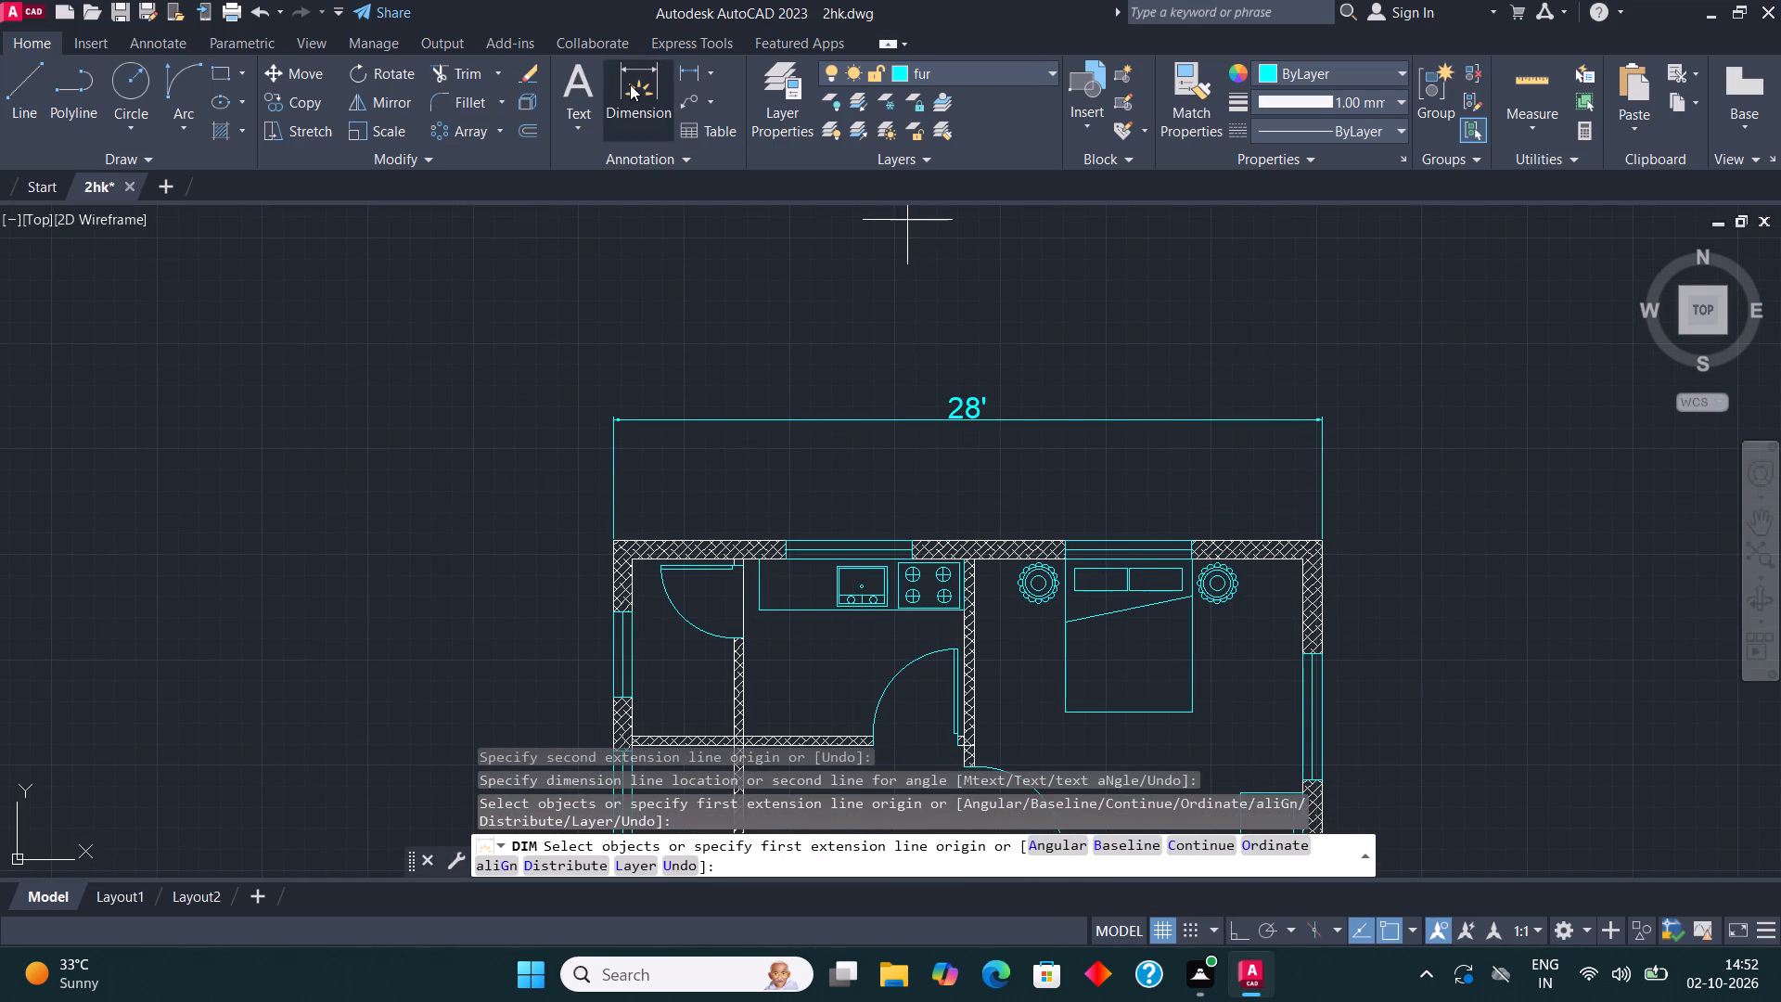
# Dimension the northwest room's inner width, placing it between the north wall and the overall width dimension.
pyautogui.click(630, 84)
pyautogui.scroll(2, 634, 598)
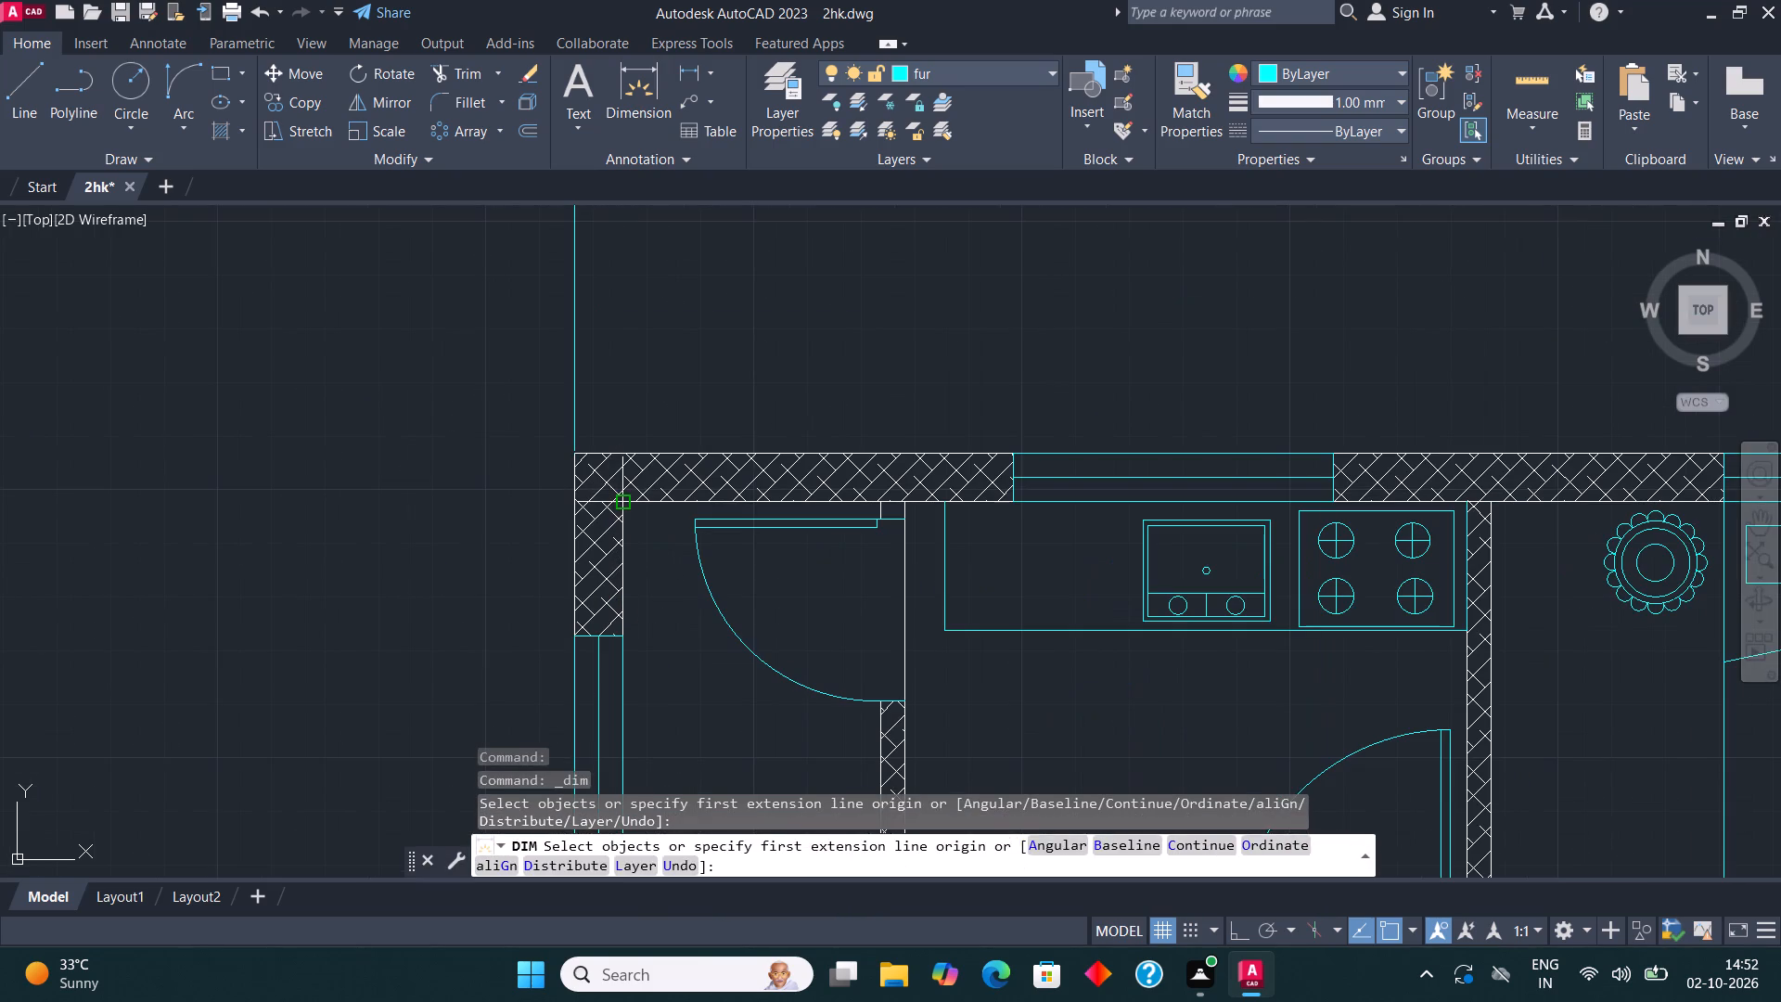
pyautogui.click(621, 502)
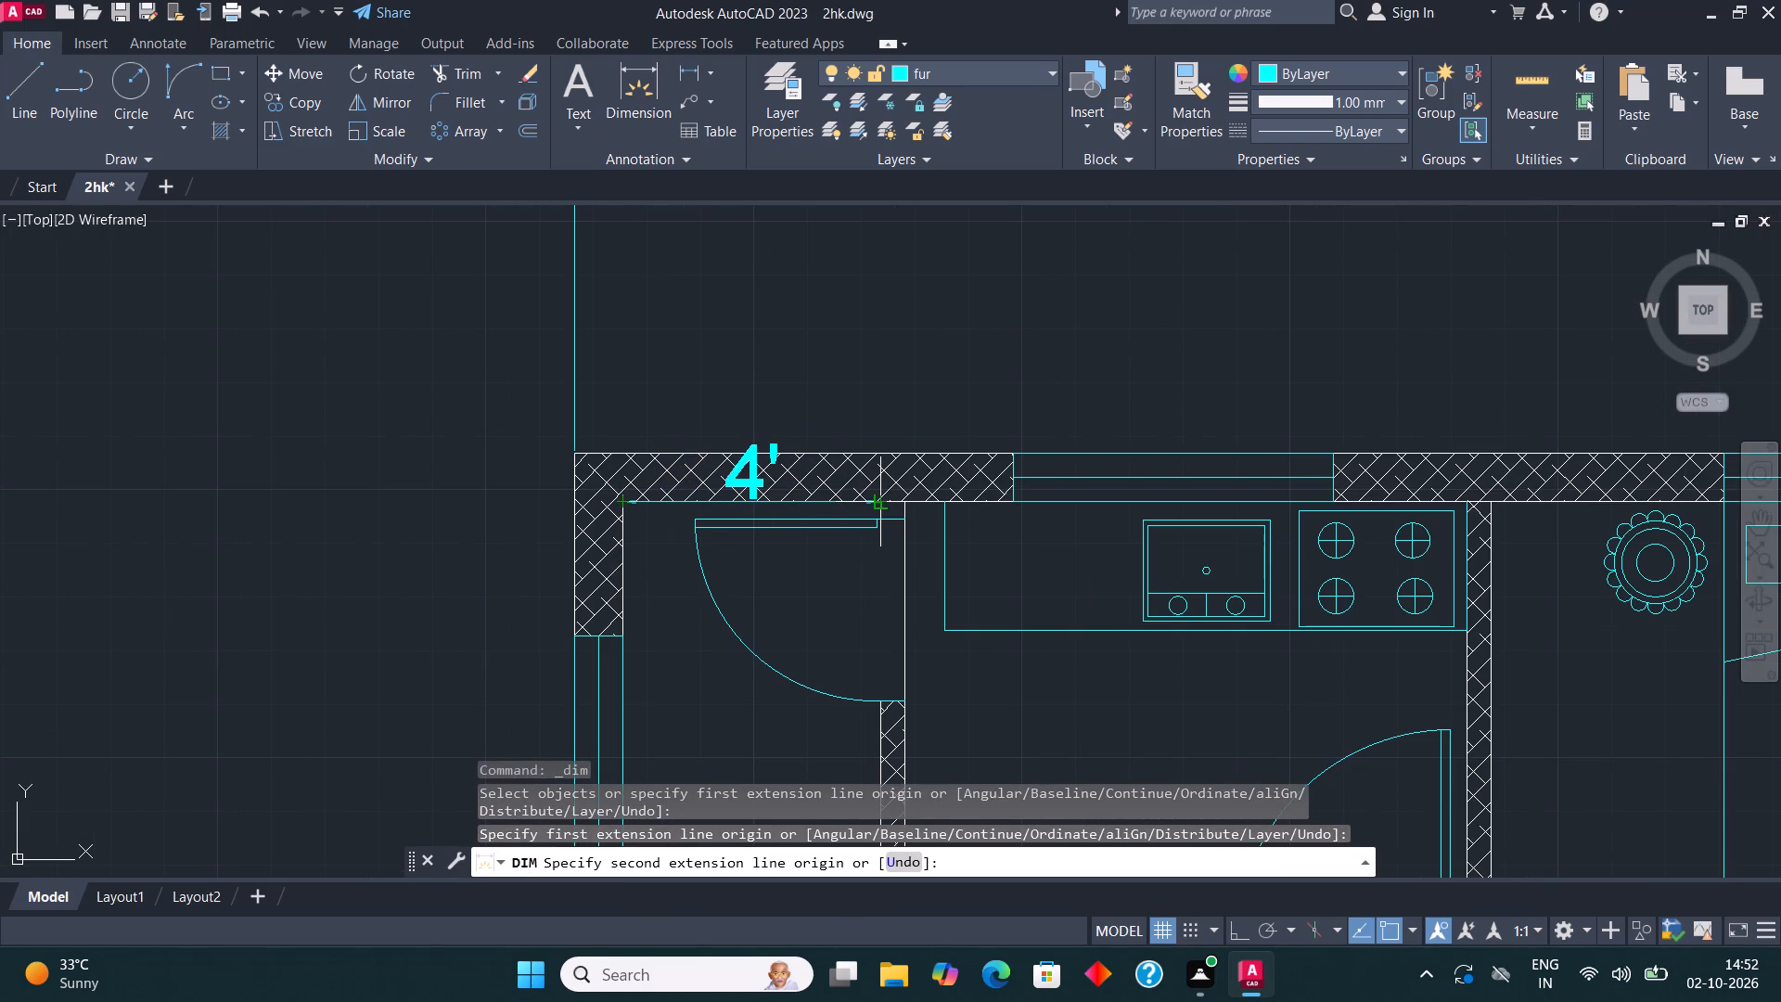
pyautogui.click(879, 503)
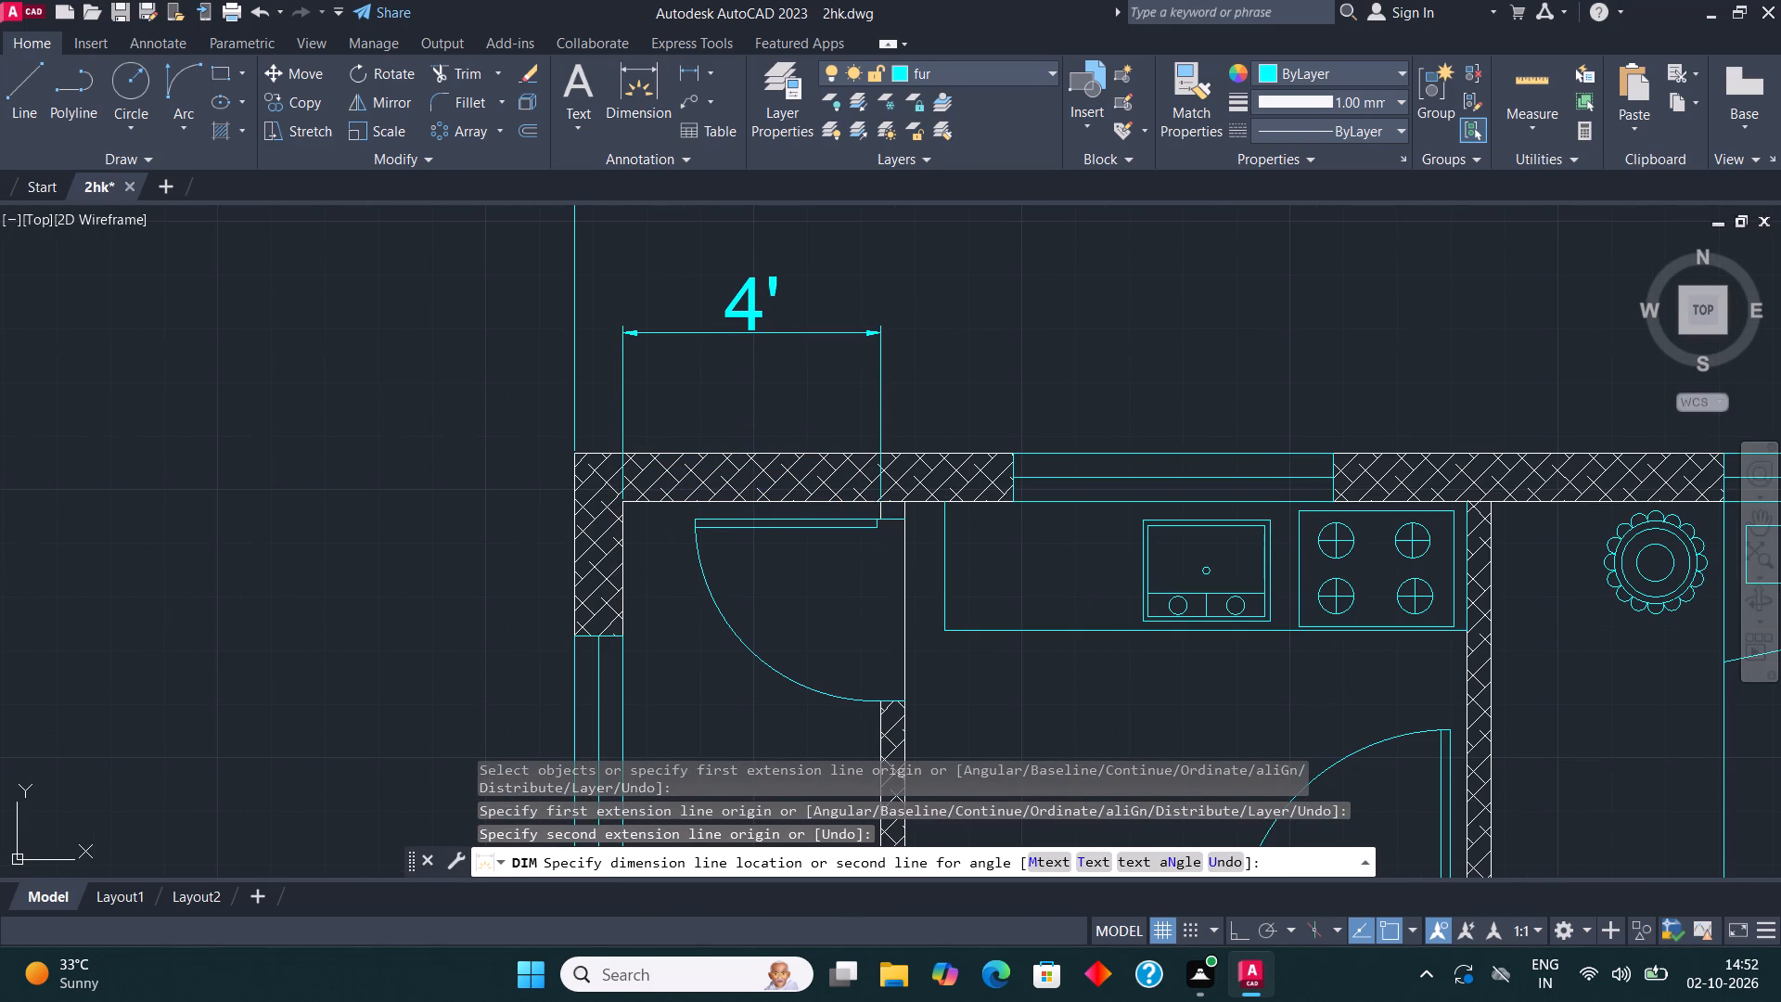
pyautogui.click(857, 333)
# Dimension the kitchen's inner width above the north wall, lined up with the northwest room's dimension.
pyautogui.click(645, 90)
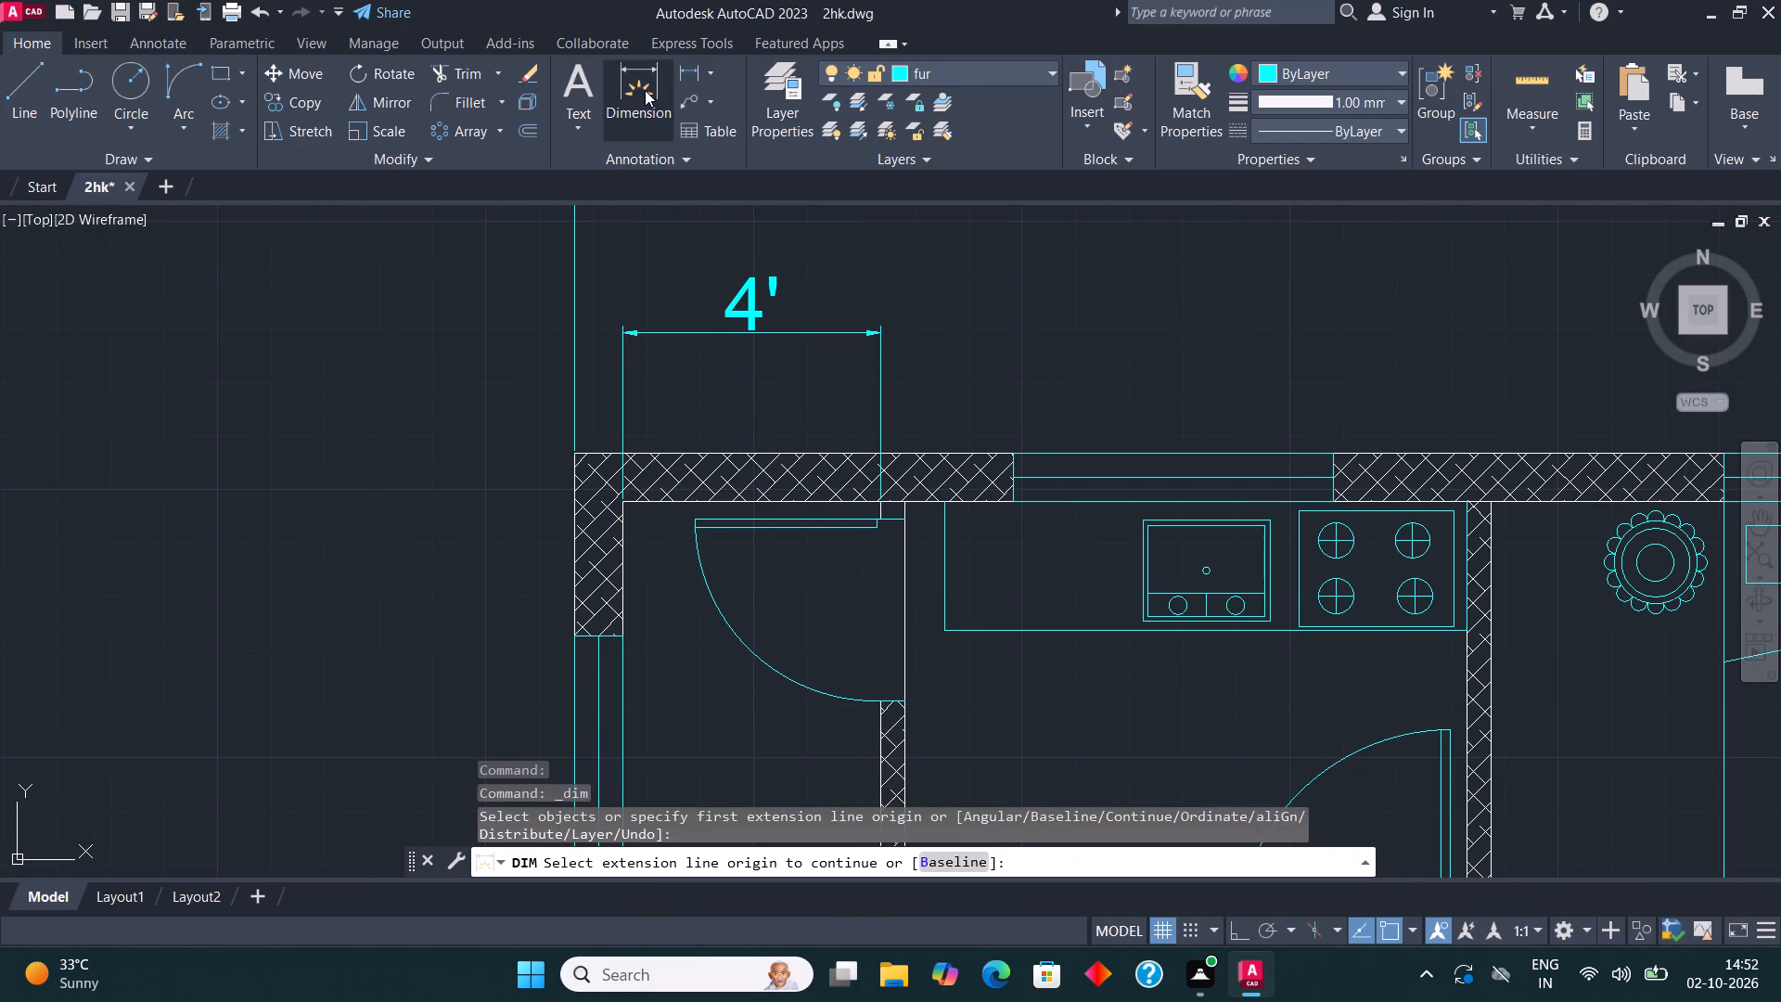
pyautogui.moveTo(1123, 376); pyautogui.dragTo(931, 359, button='middle')
pyautogui.scroll(-2, 950, 320)
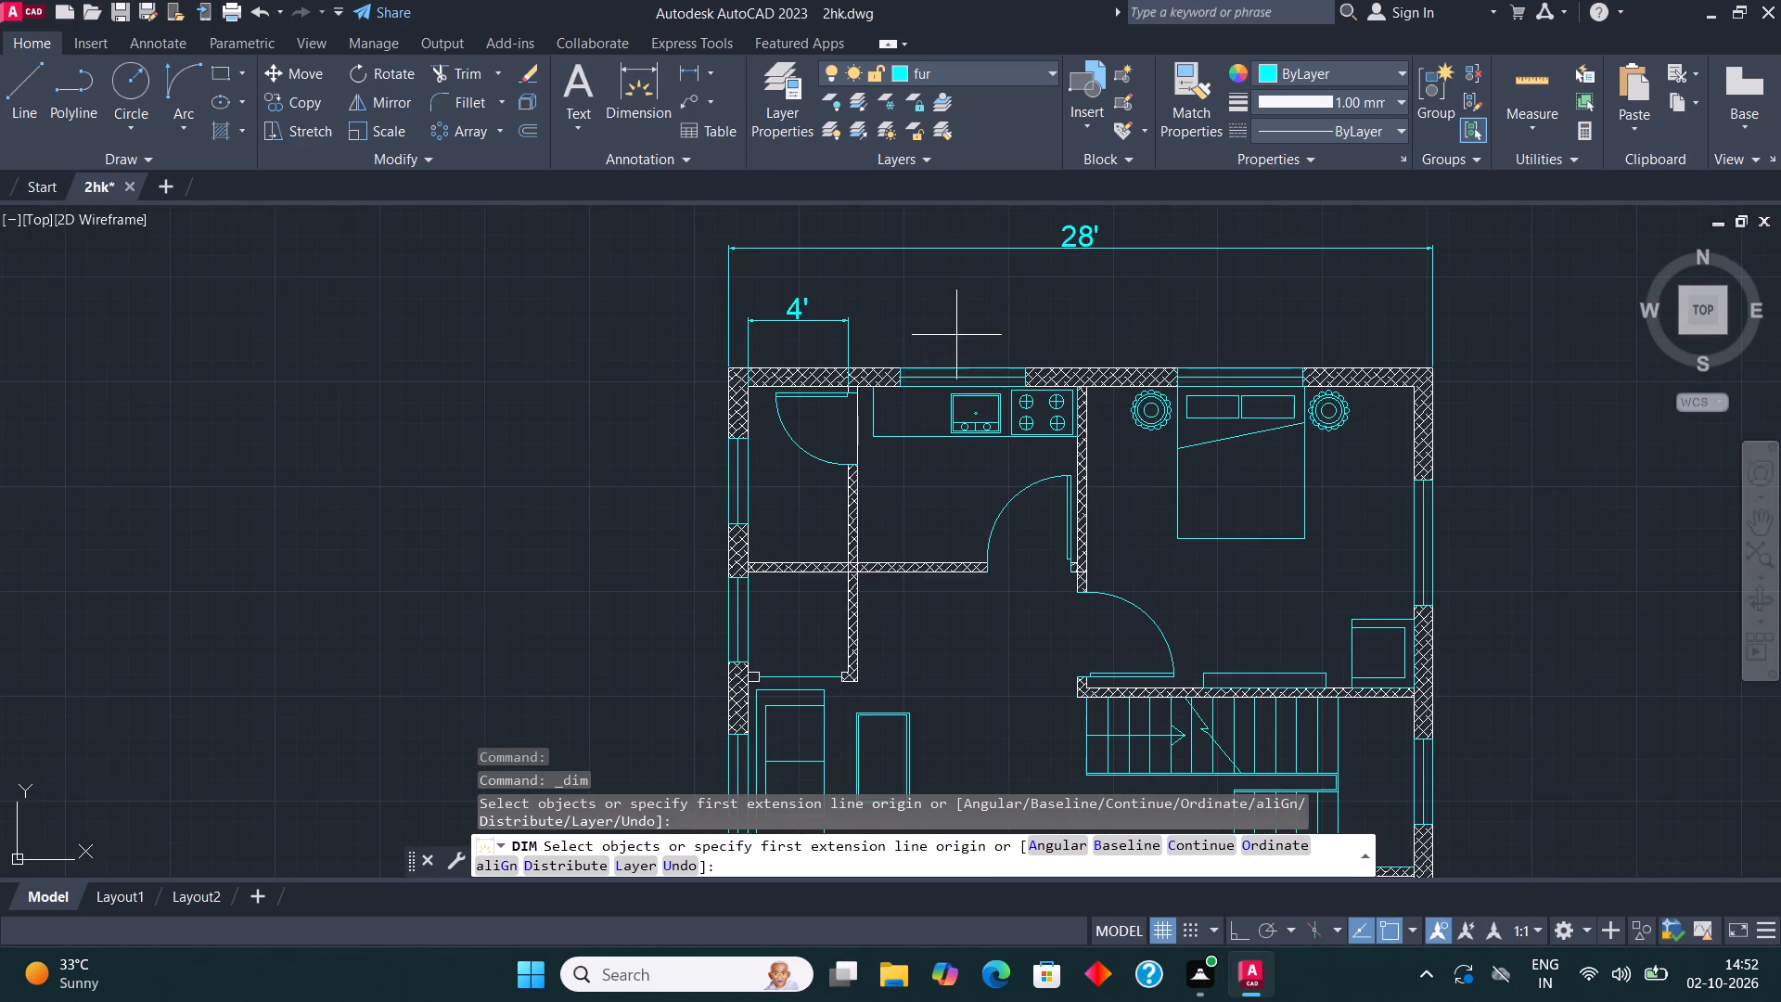
pyautogui.scroll(2, 971, 363)
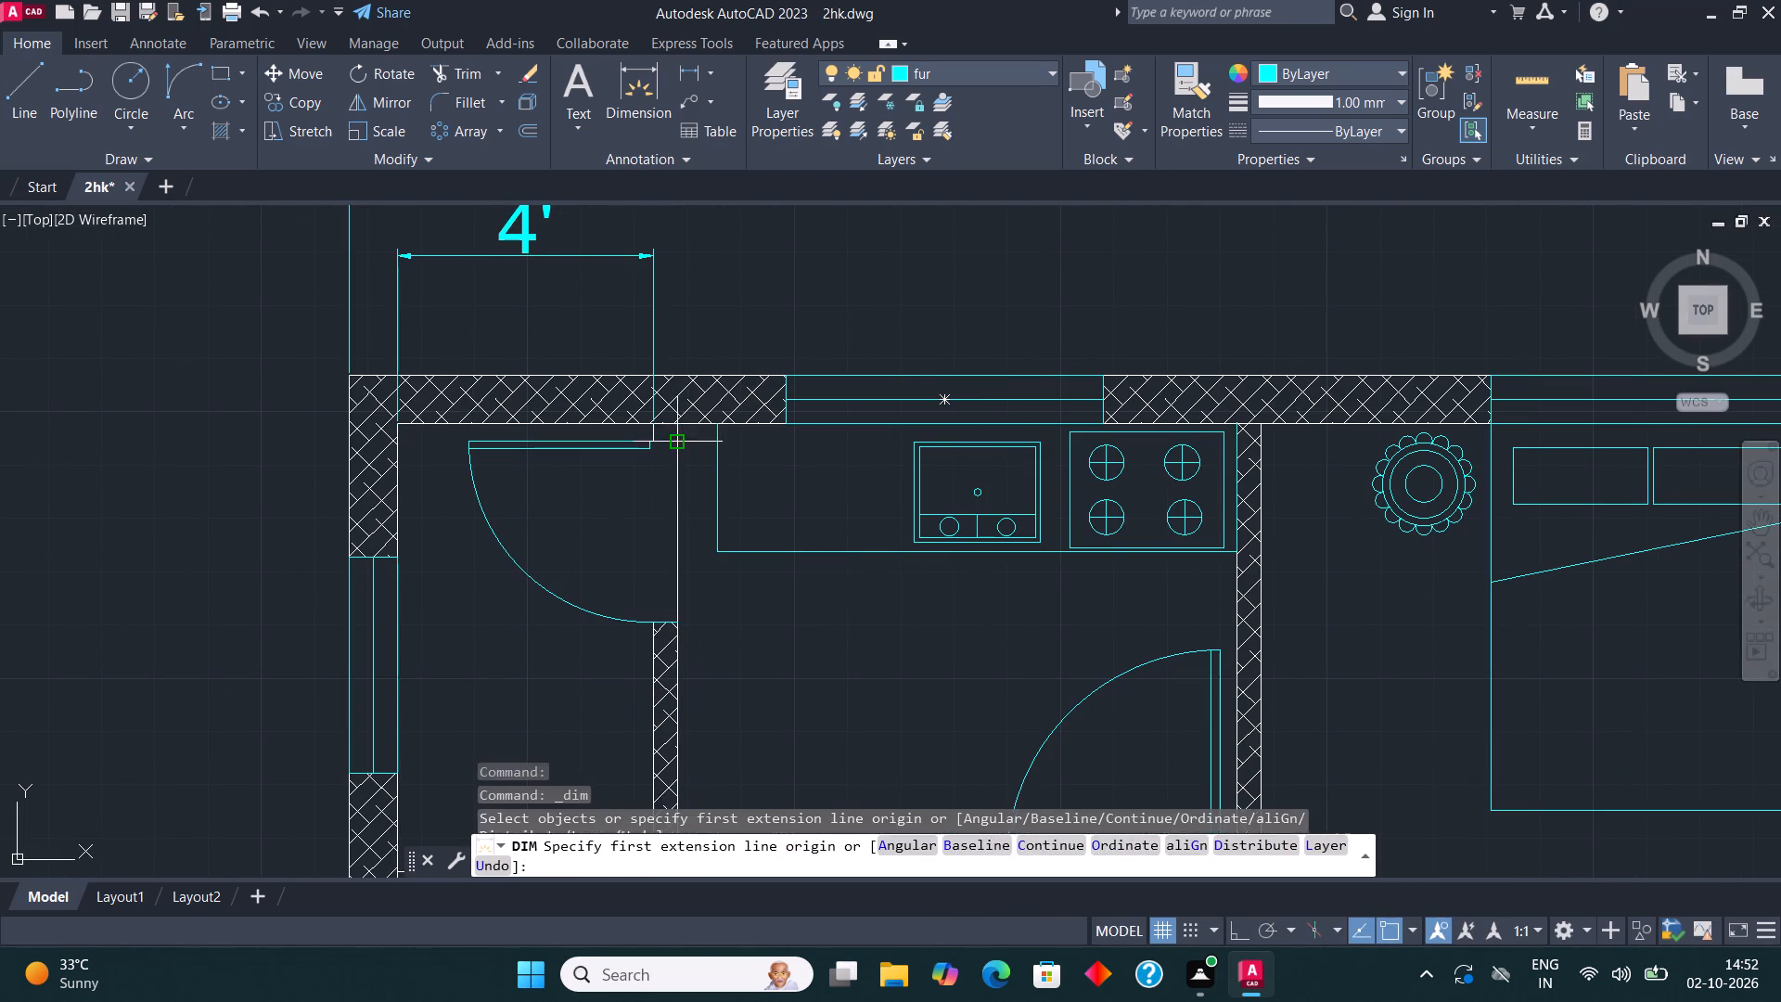
pyautogui.click(678, 424)
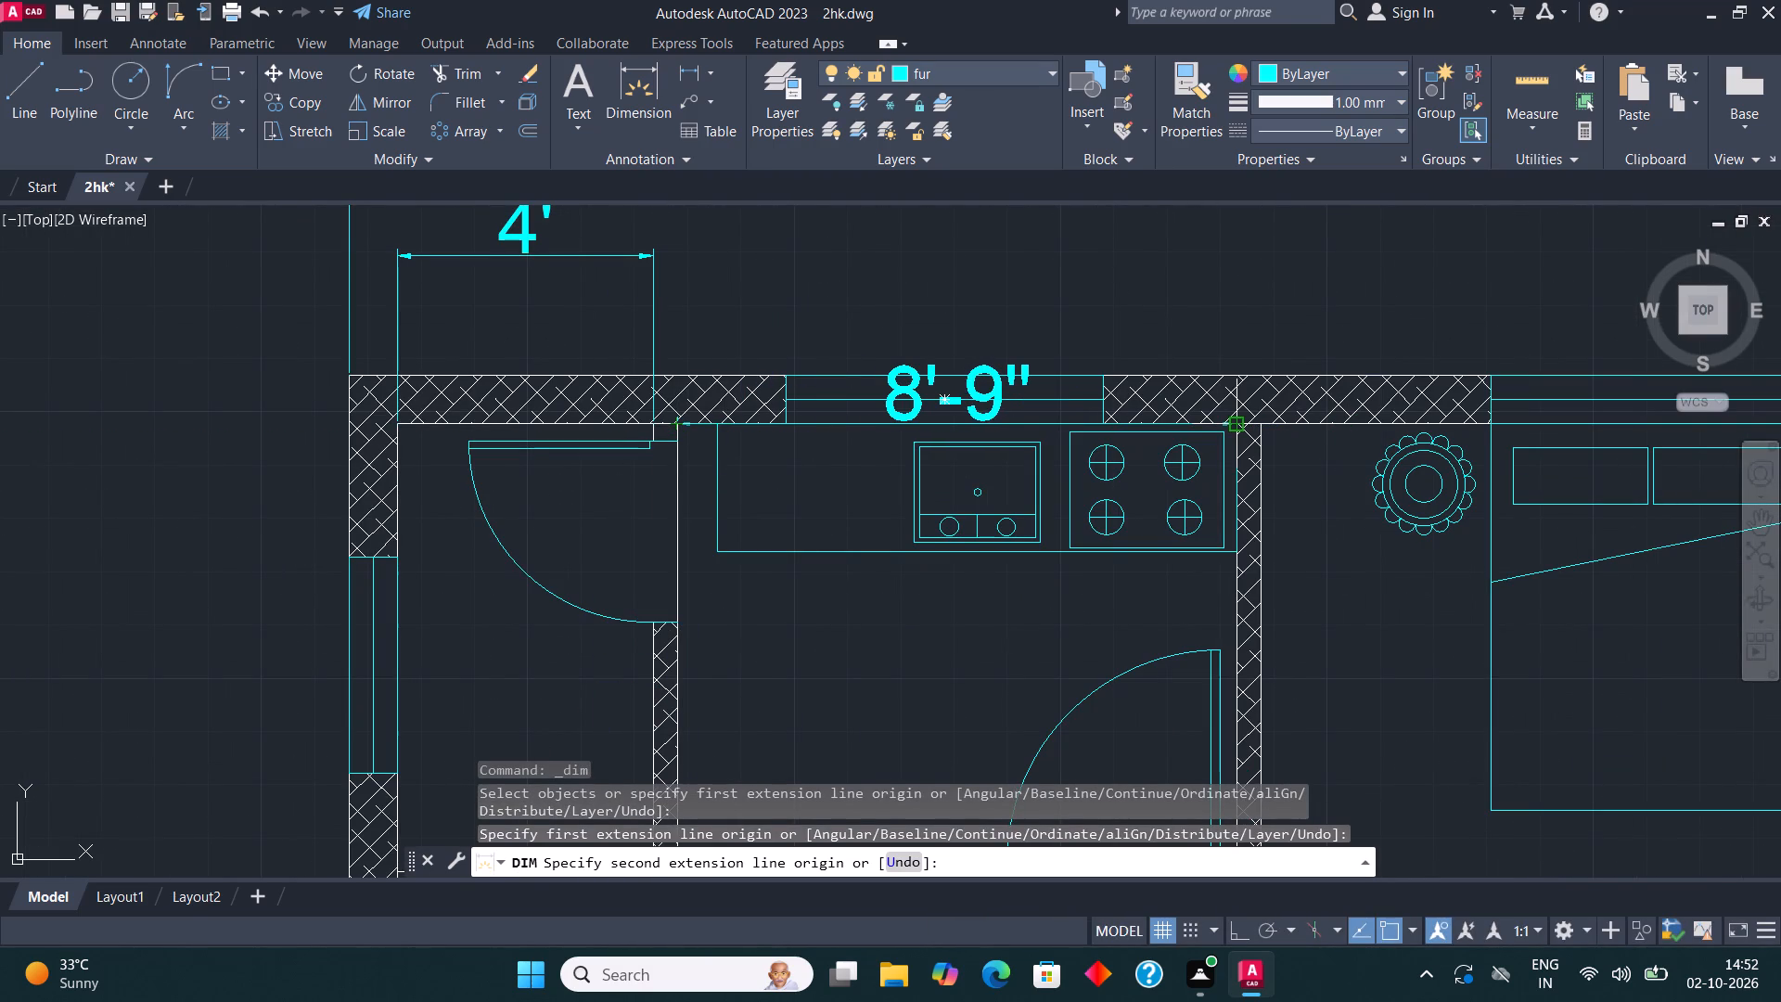
pyautogui.click(1230, 421)
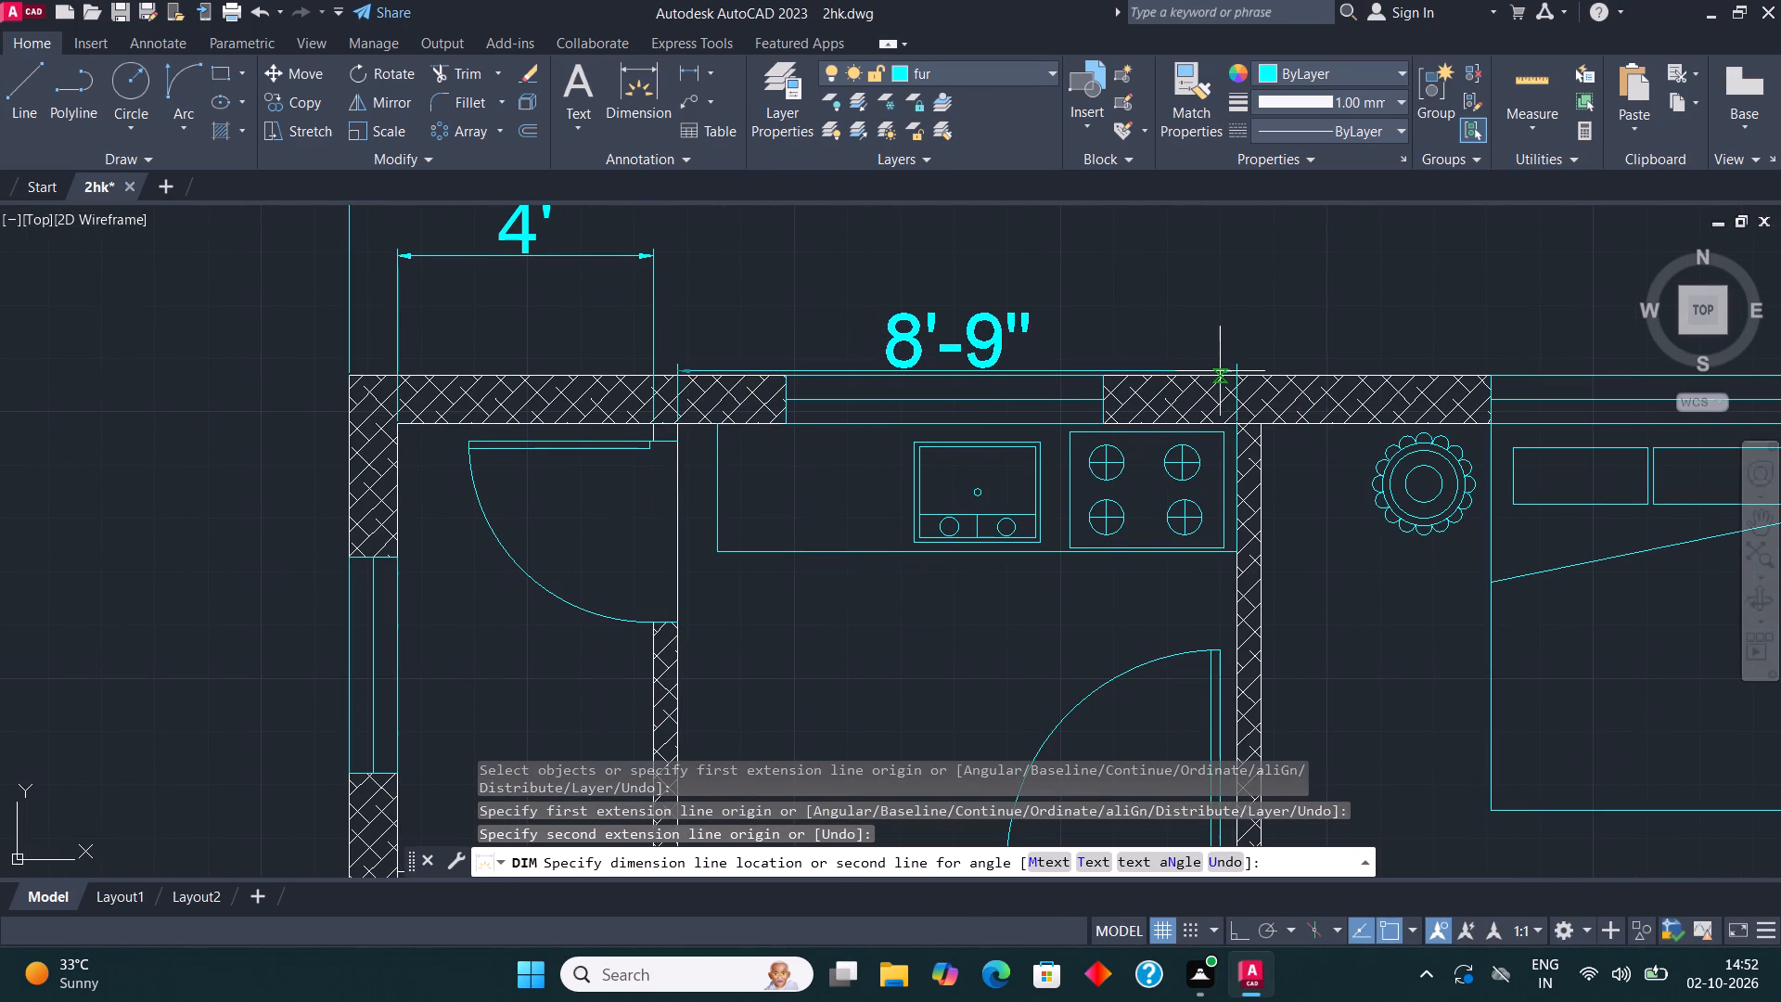
pyautogui.moveTo(1221, 376); pyautogui.dragTo(1230, 419, button='middle')
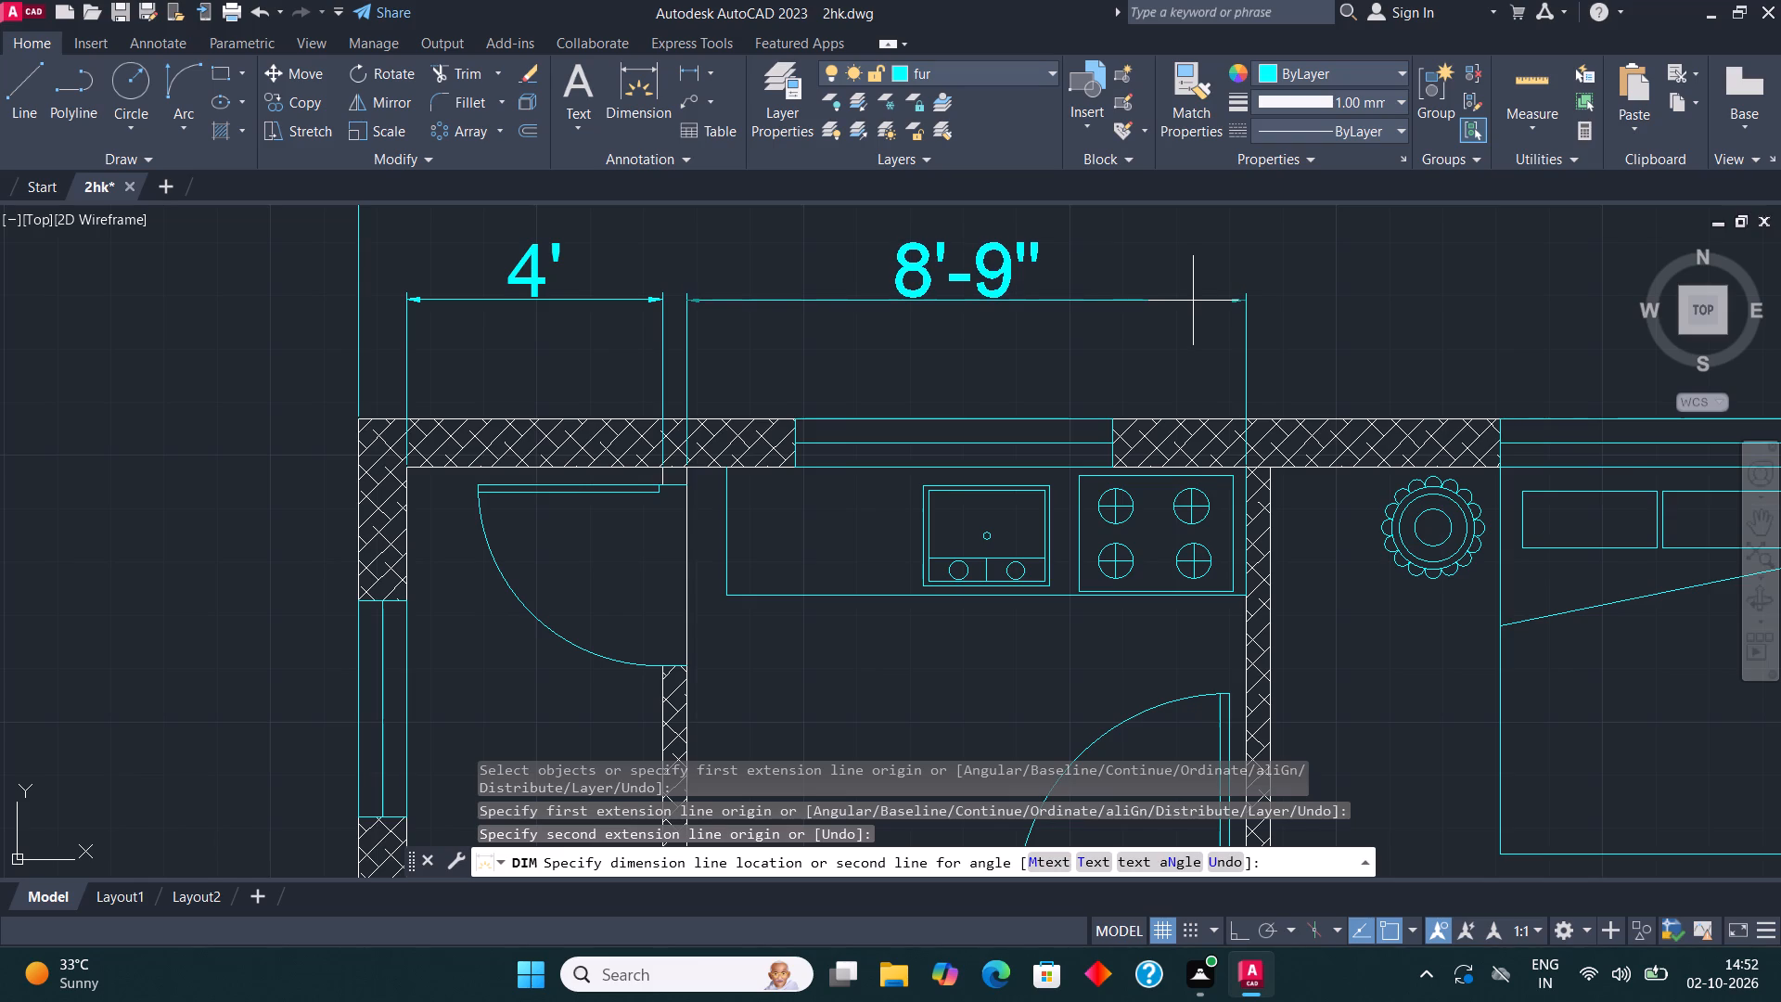
pyautogui.click(1193, 302)
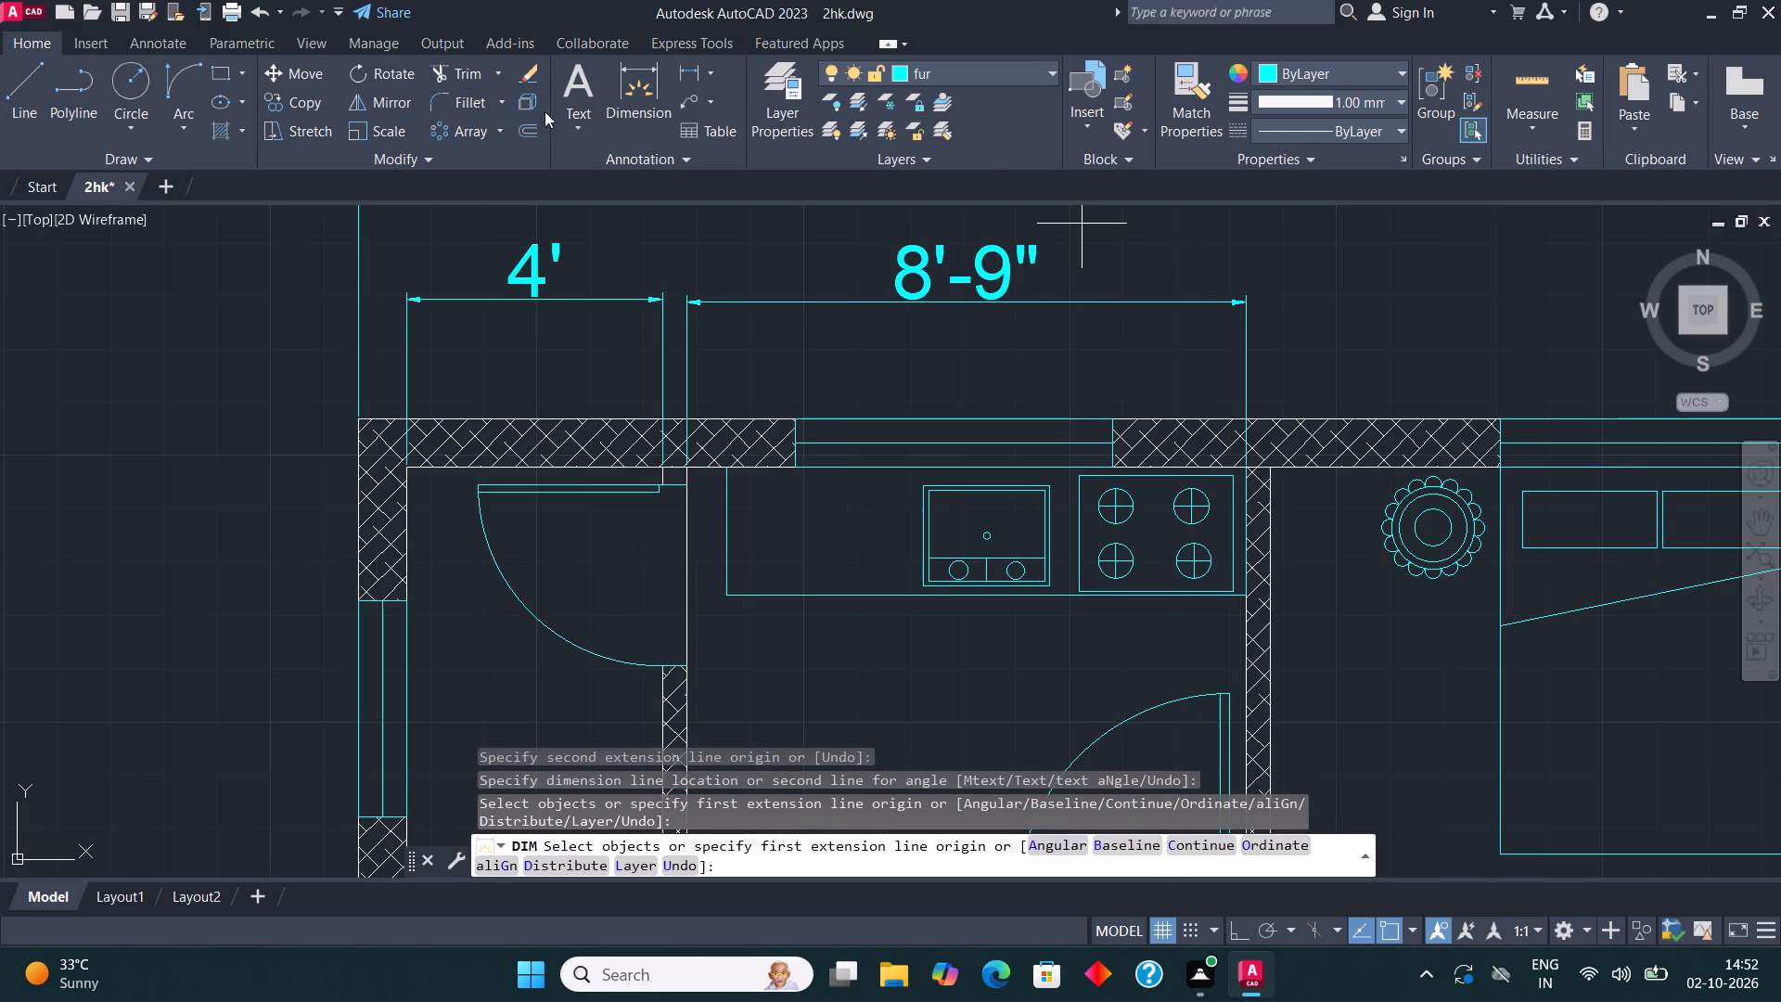
# Dimension the north bedroom's inner width above the north wall, lined up with the kitchen's dimension.
pyautogui.click(633, 92)
pyautogui.scroll(-1, 1110, 396)
pyautogui.moveTo(1108, 396); pyautogui.dragTo(767, 398, button='middle')
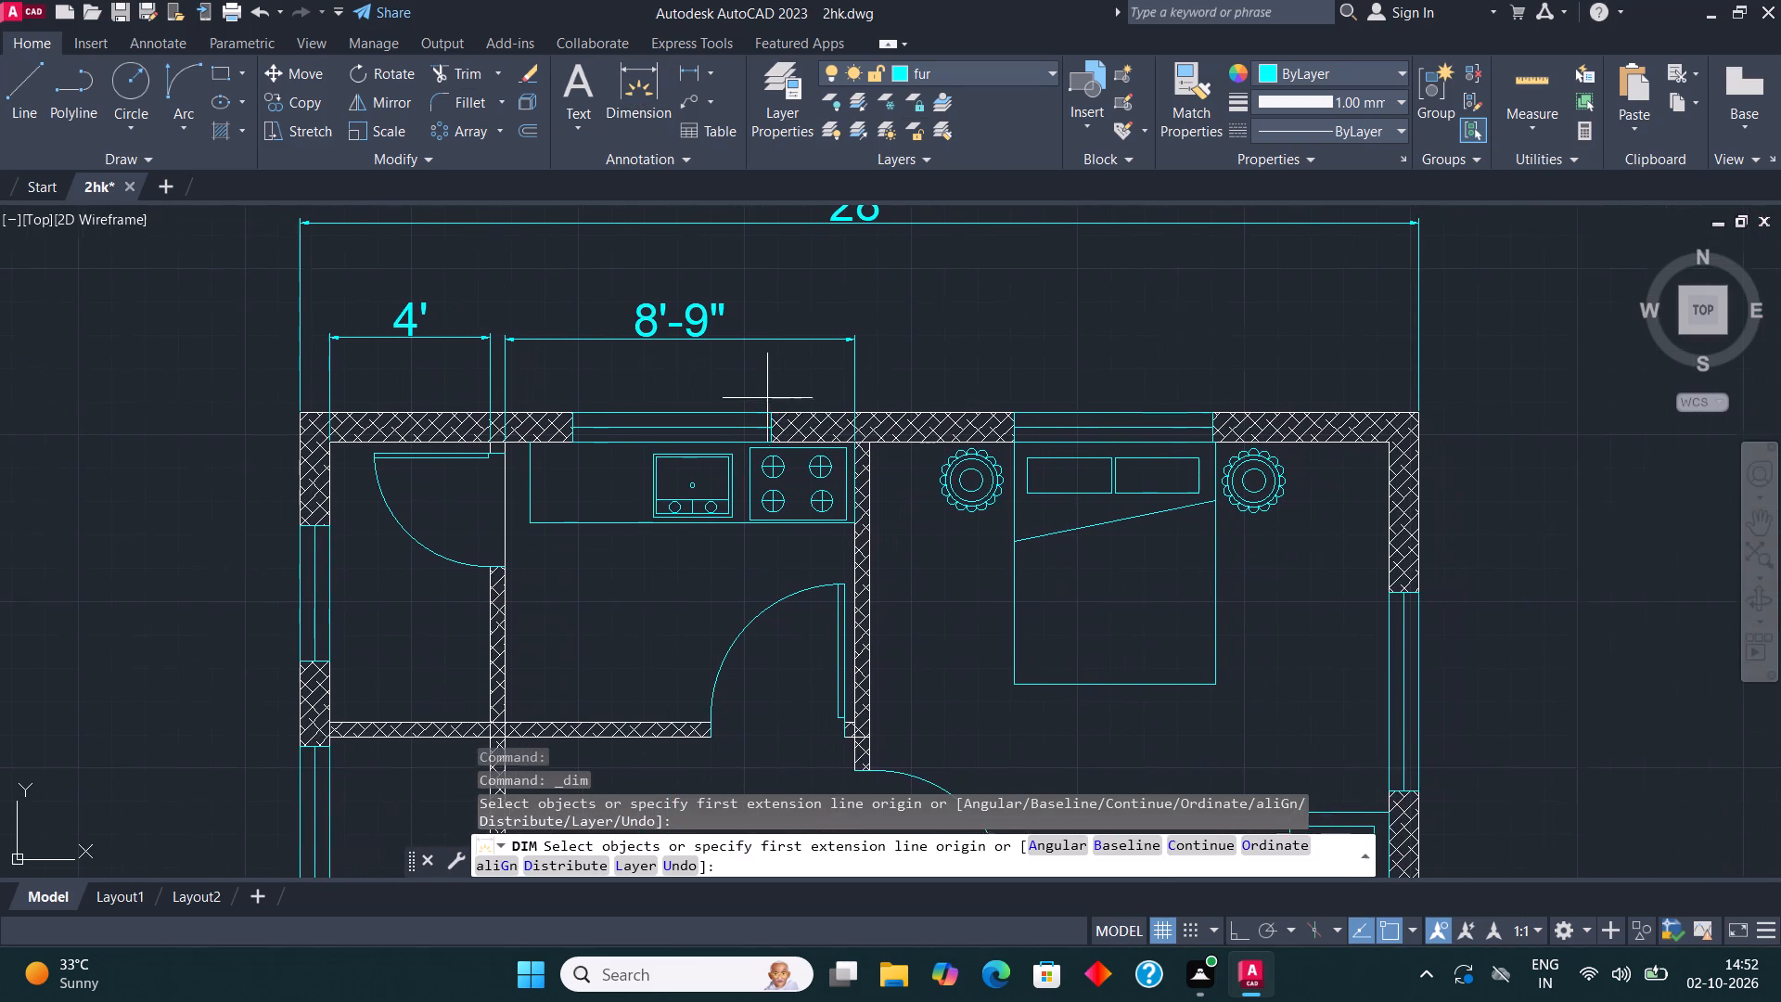
pyautogui.scroll(2, 876, 448)
pyautogui.click(846, 433)
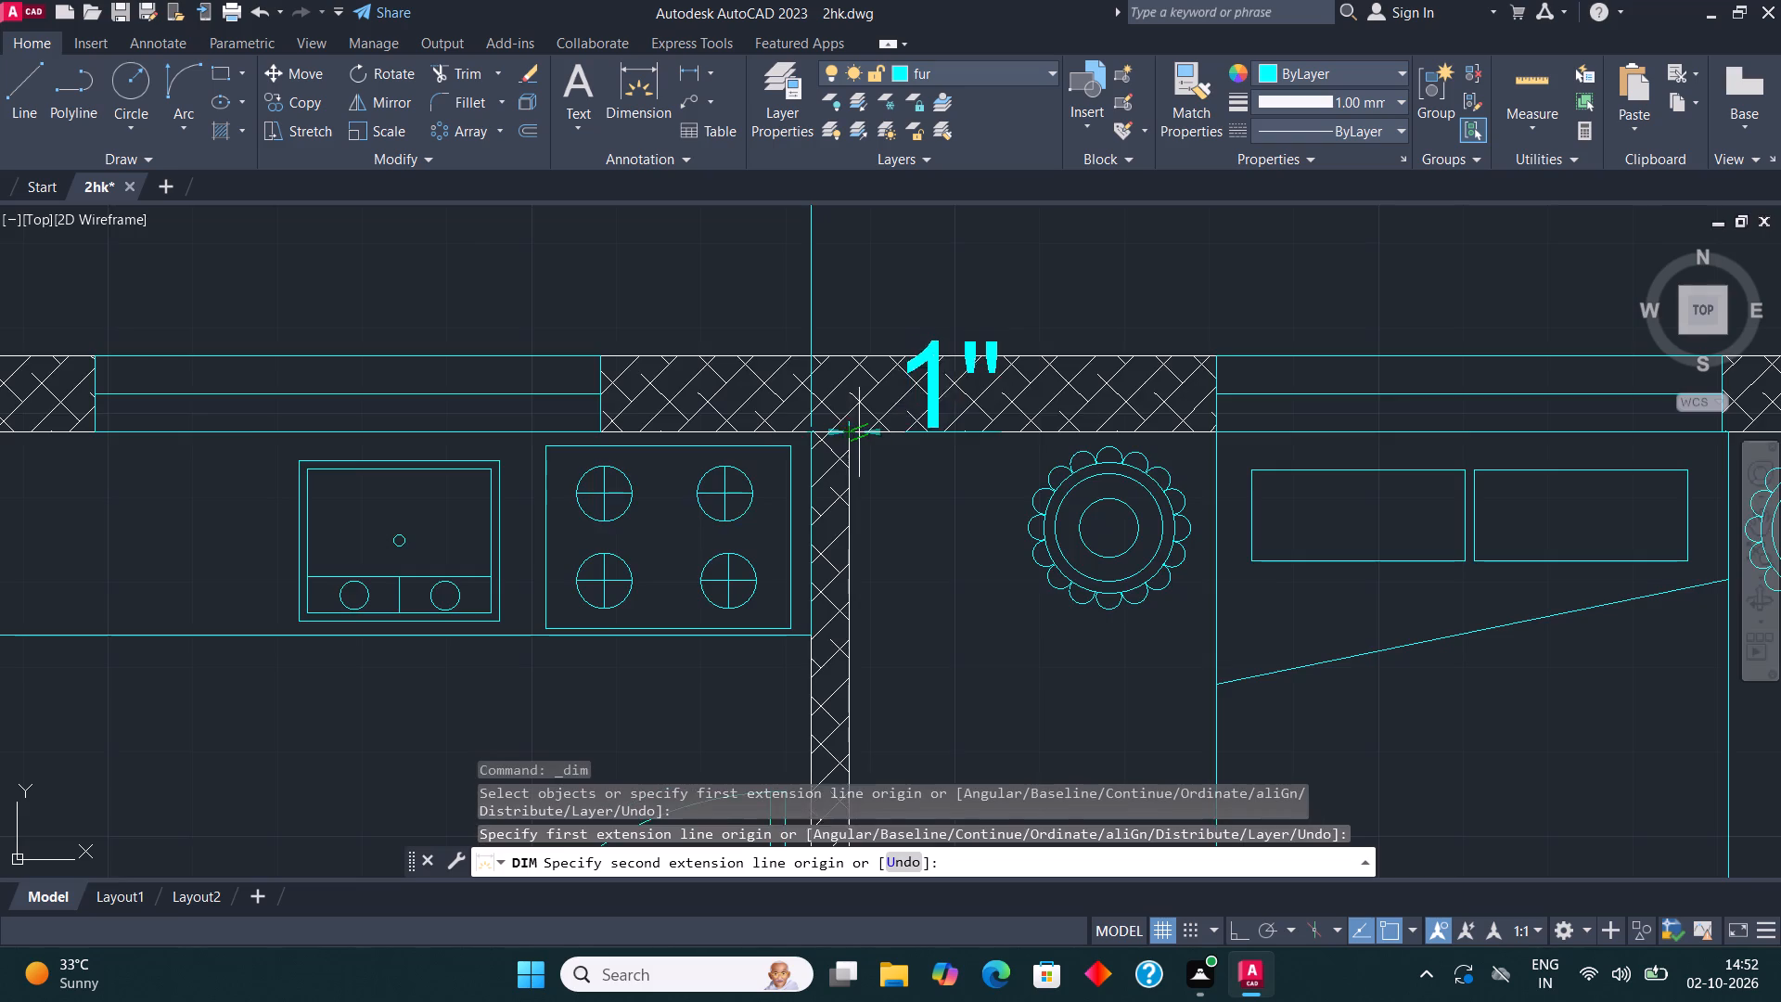
pyautogui.scroll(-2, 861, 430)
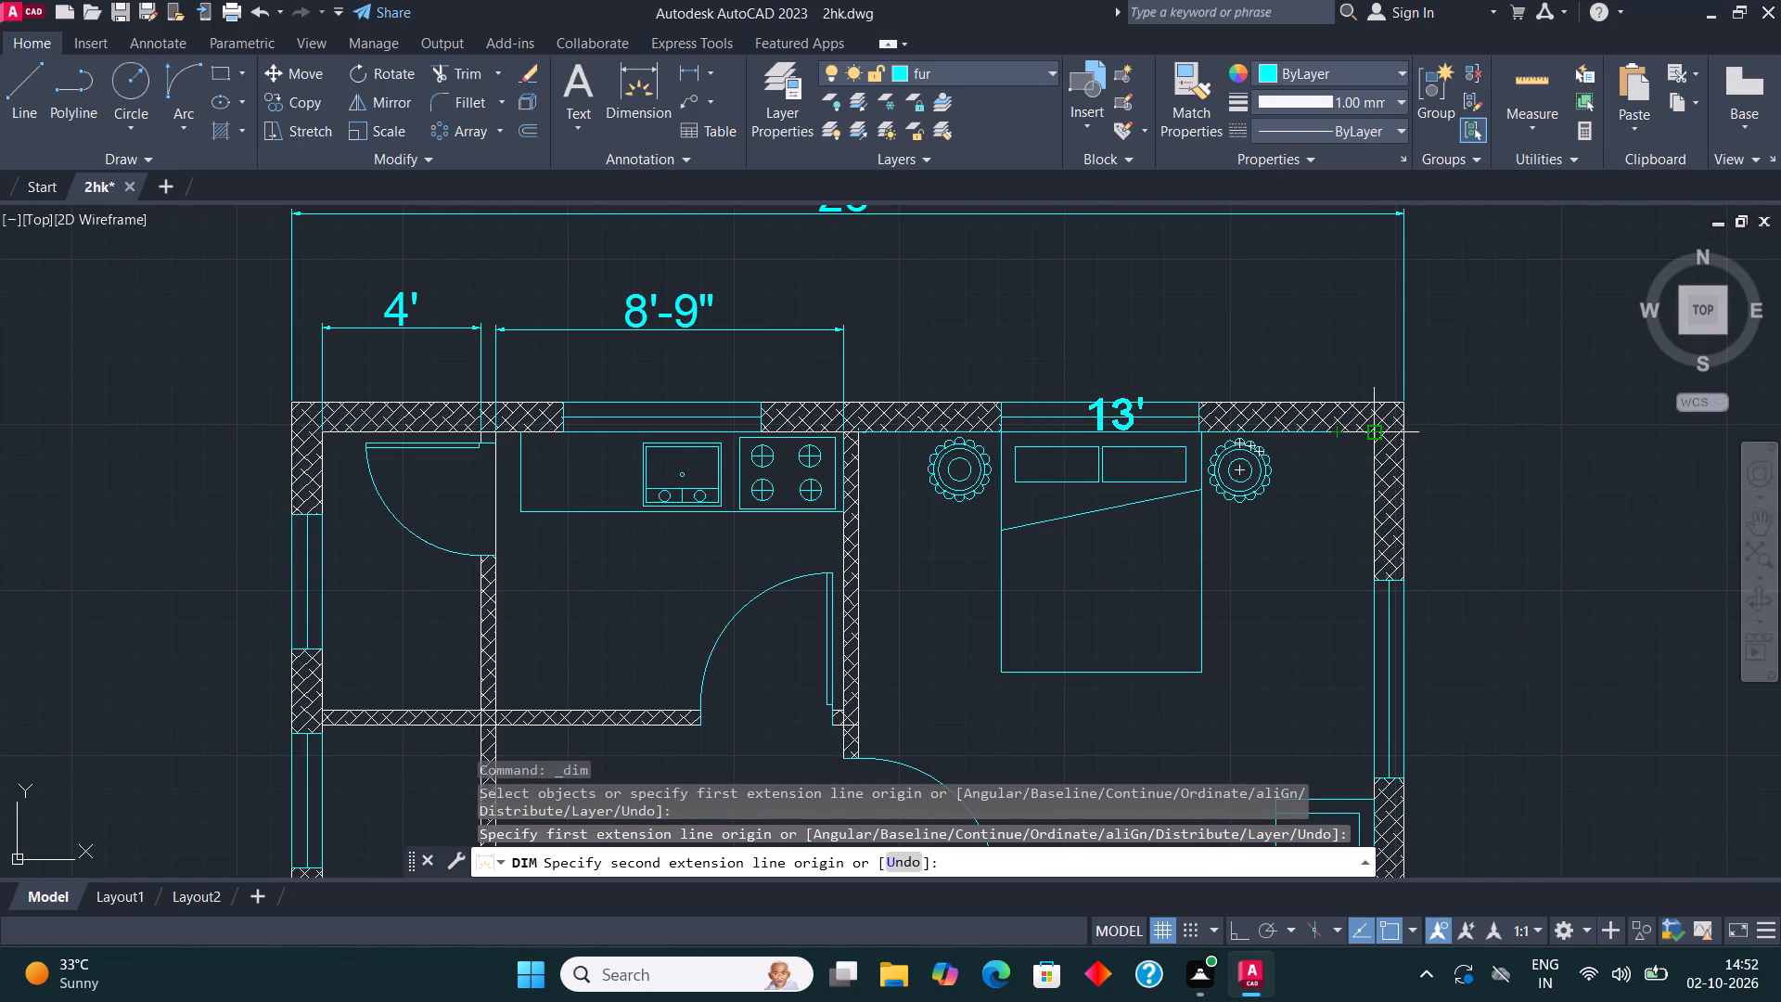
pyautogui.click(1379, 430)
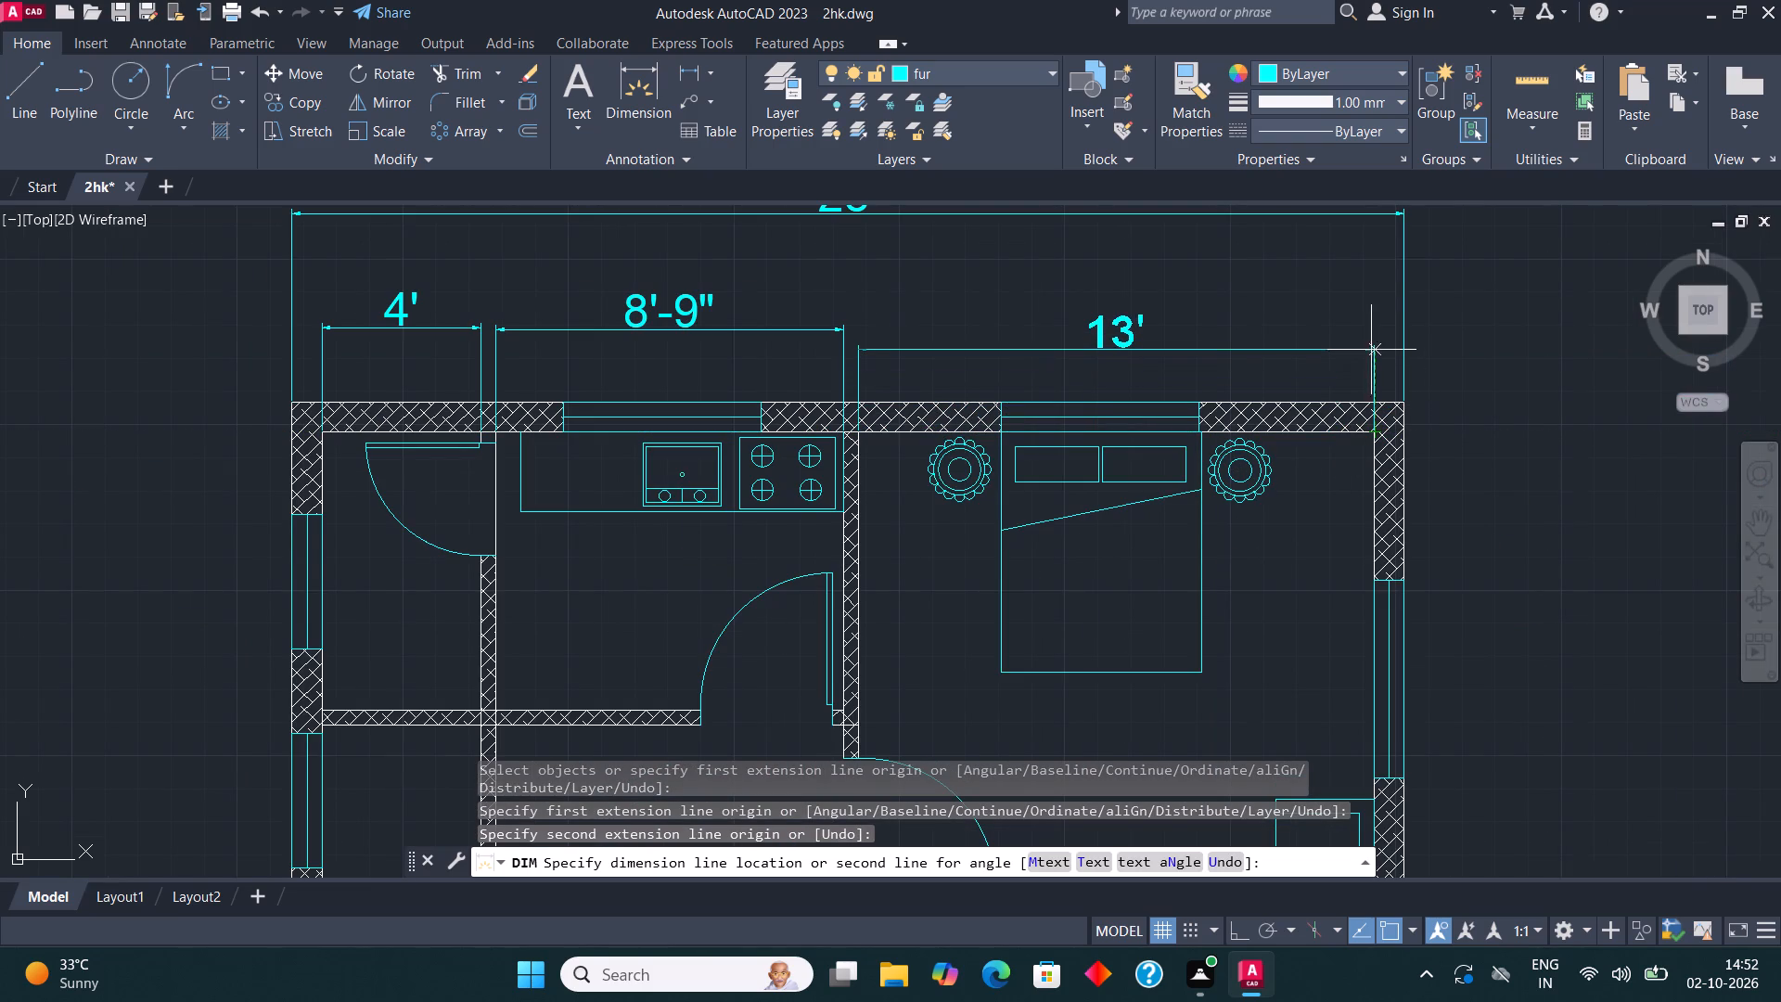
pyautogui.click(1365, 330)
pyautogui.scroll(-2, 1233, 325)
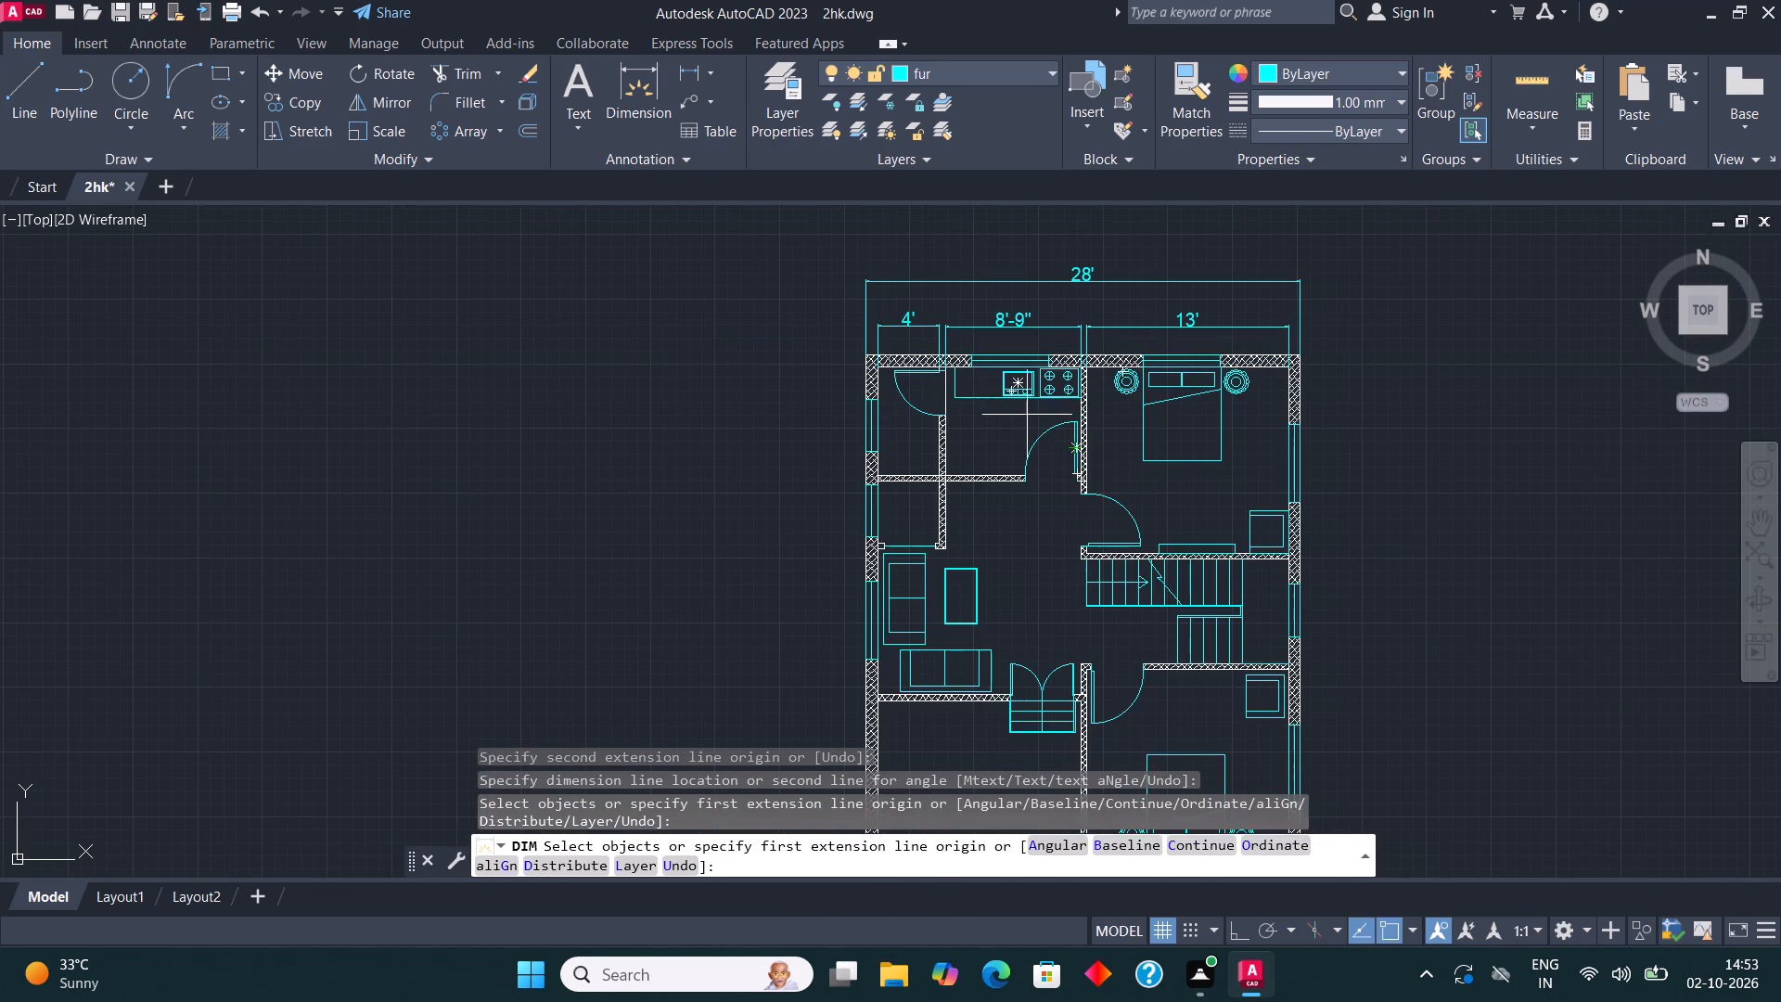
# Dimension the north bedroom's inner depth along the east wall, placing the dimension outside the wall.
pyautogui.moveTo(1259, 535); pyautogui.dragTo(1144, 572, button='middle')
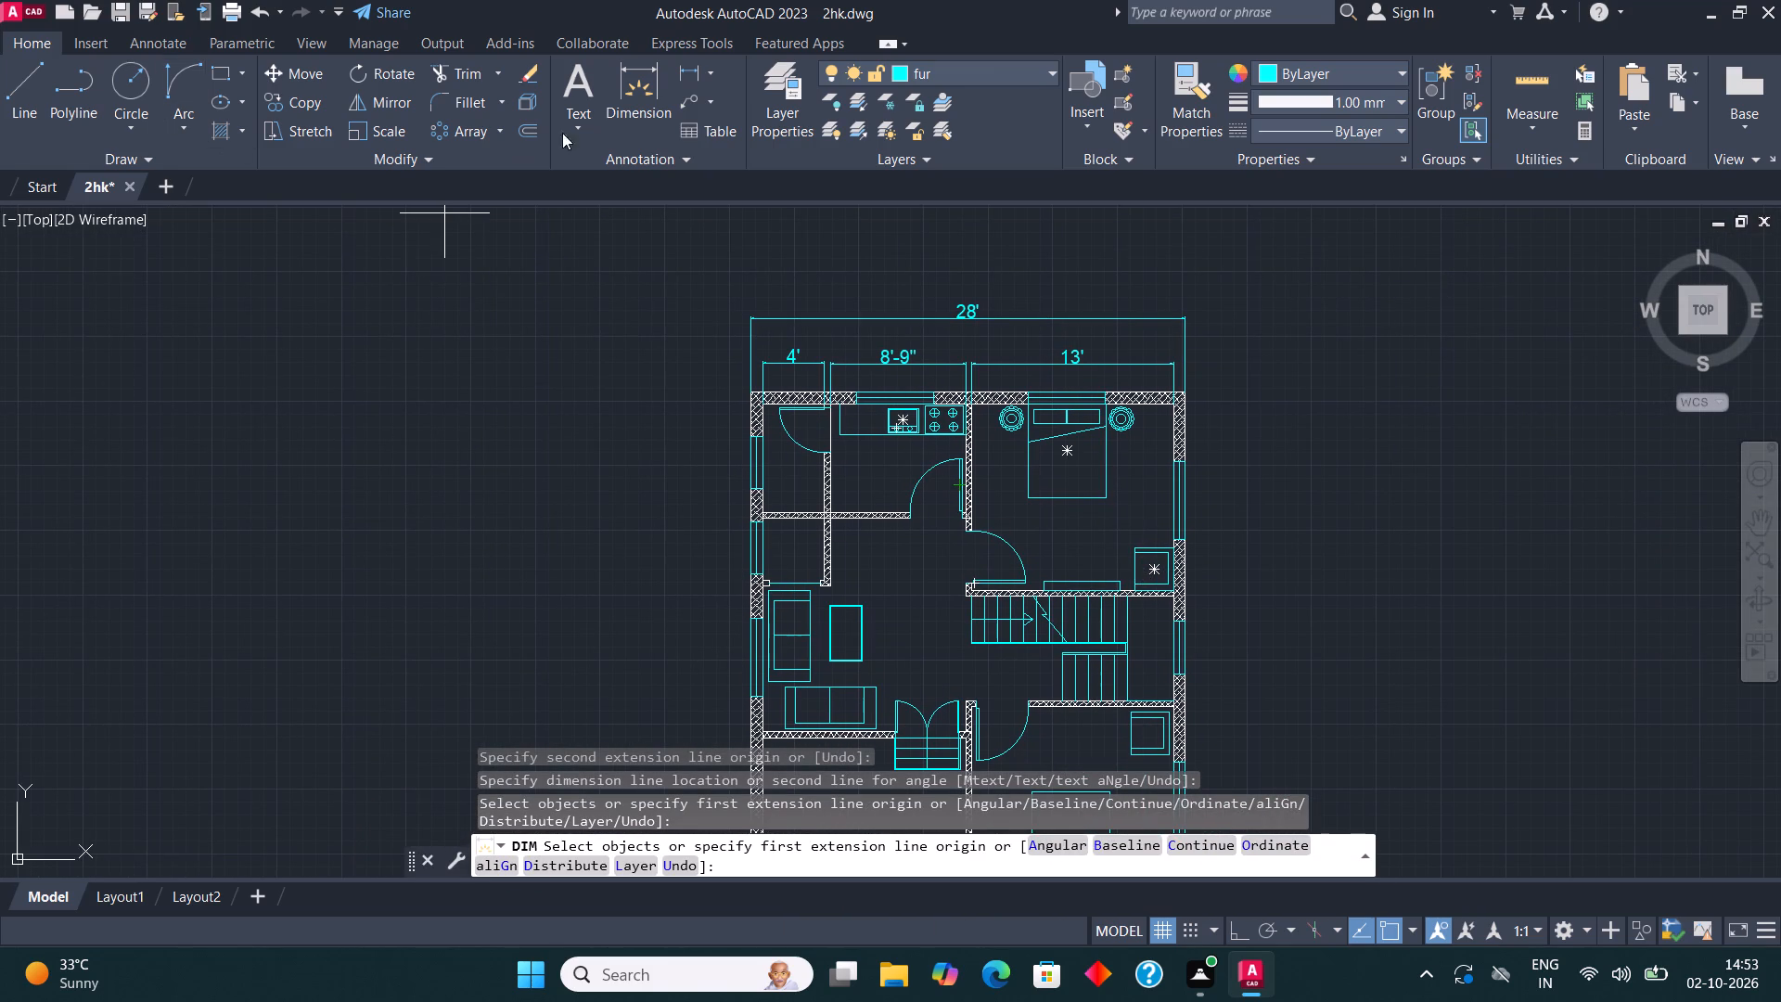
pyautogui.click(641, 73)
pyautogui.scroll(2, 1262, 433)
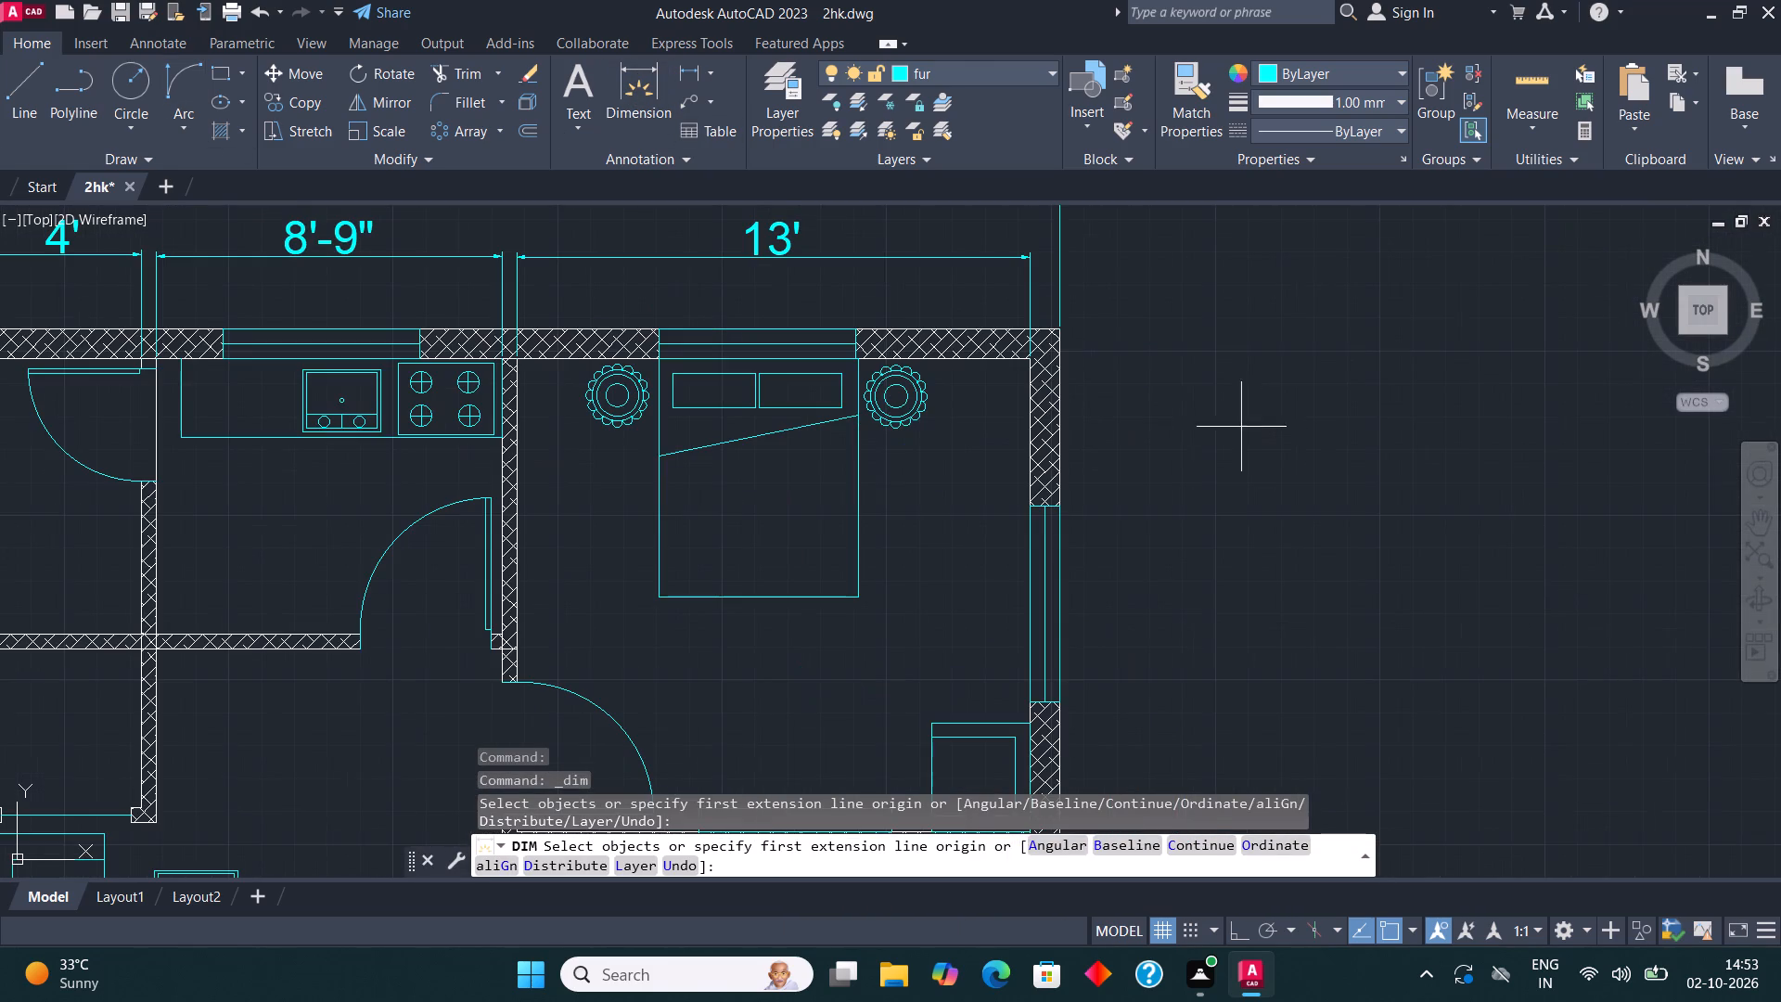
pyautogui.click(1030, 364)
pyautogui.scroll(-2, 1044, 345)
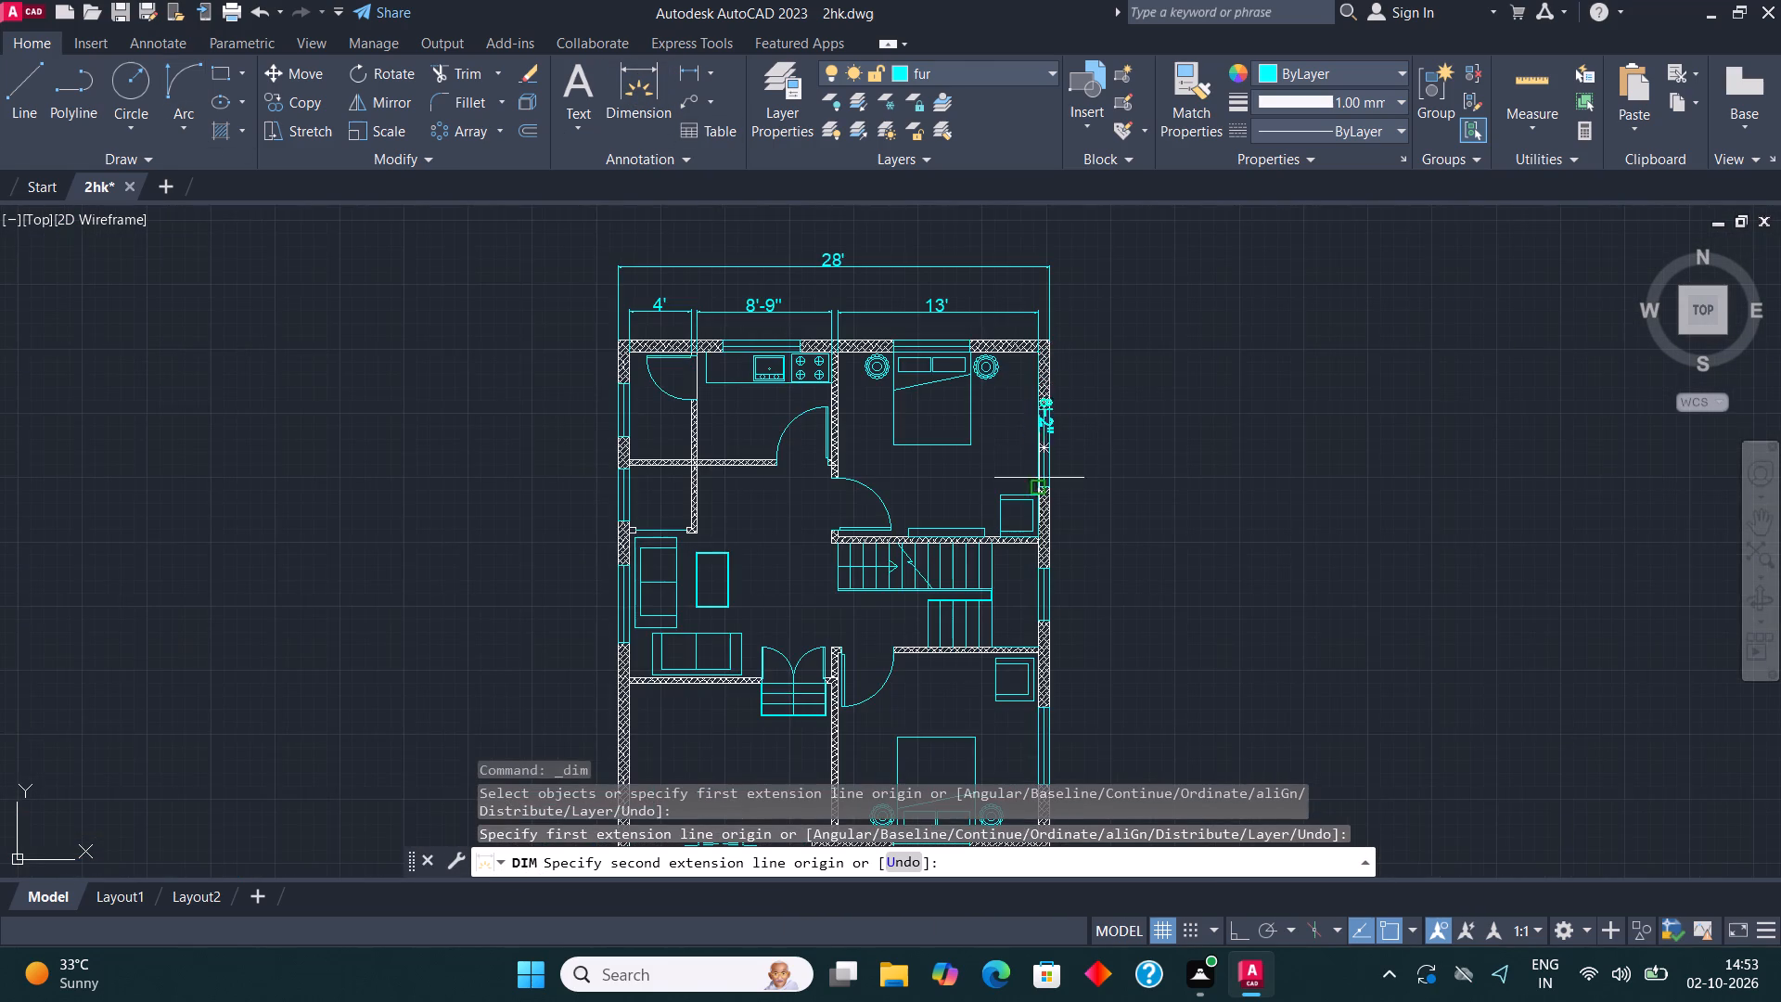
pyautogui.scroll(4, 1036, 527)
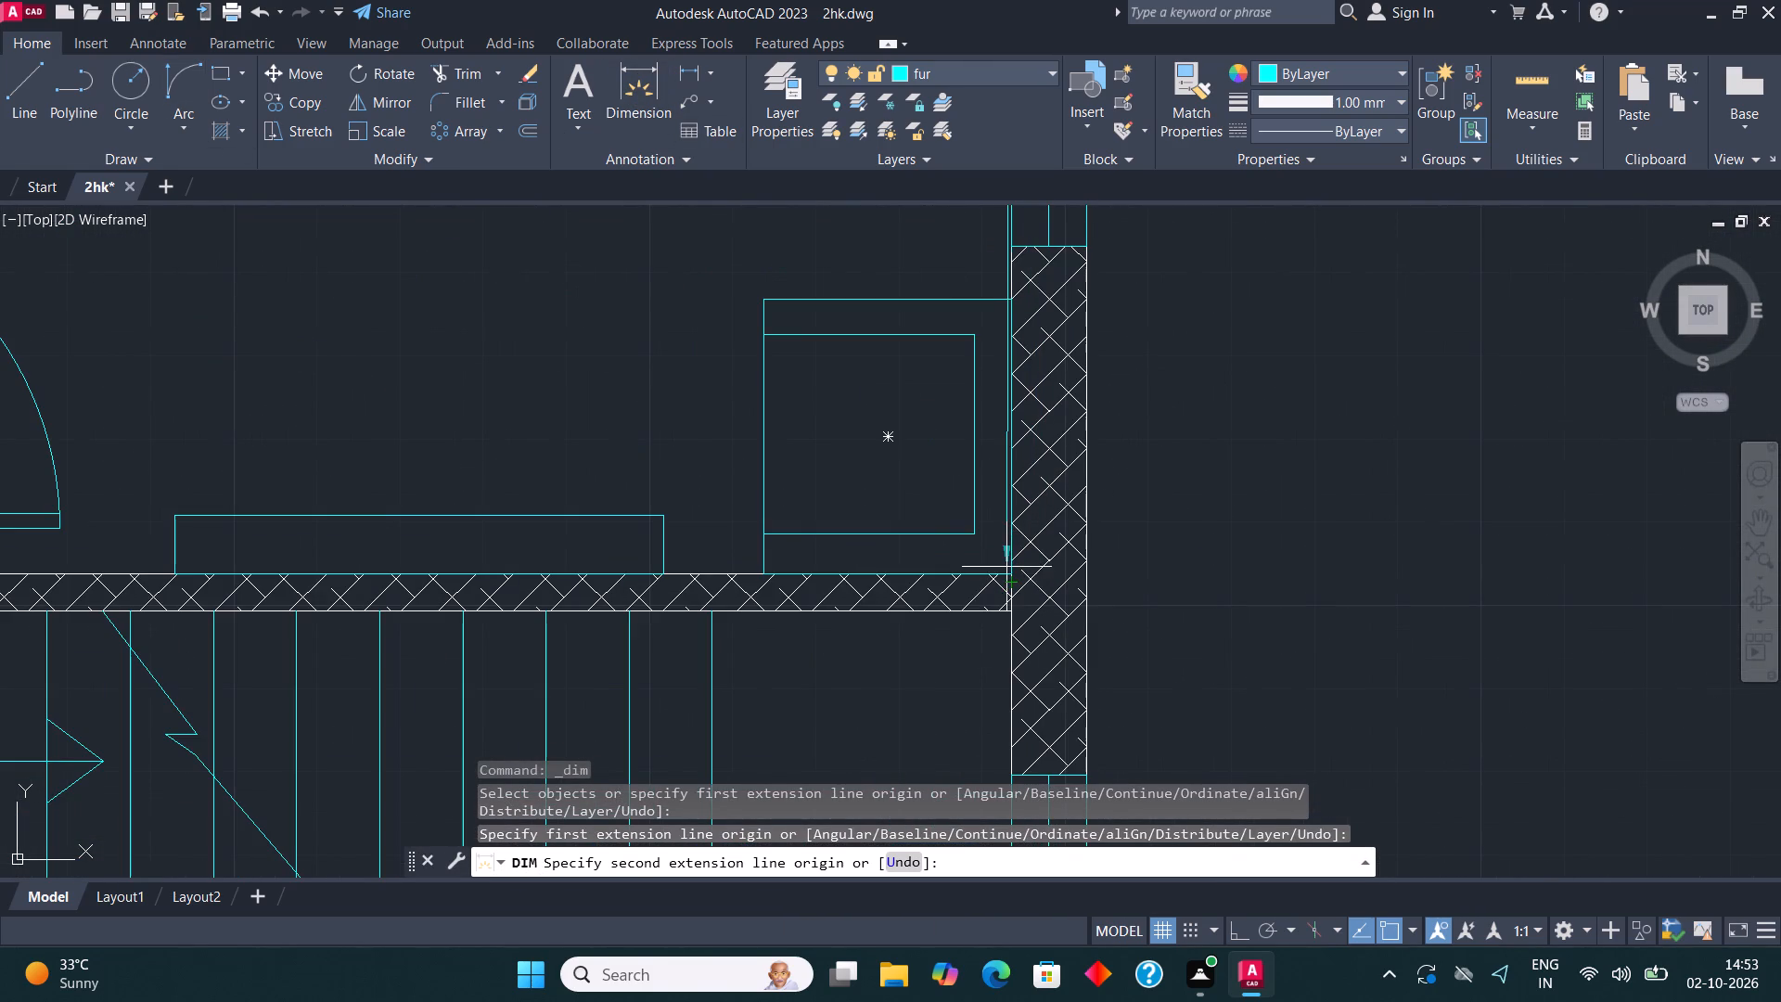
pyautogui.click(1010, 575)
pyautogui.scroll(-3, 1019, 583)
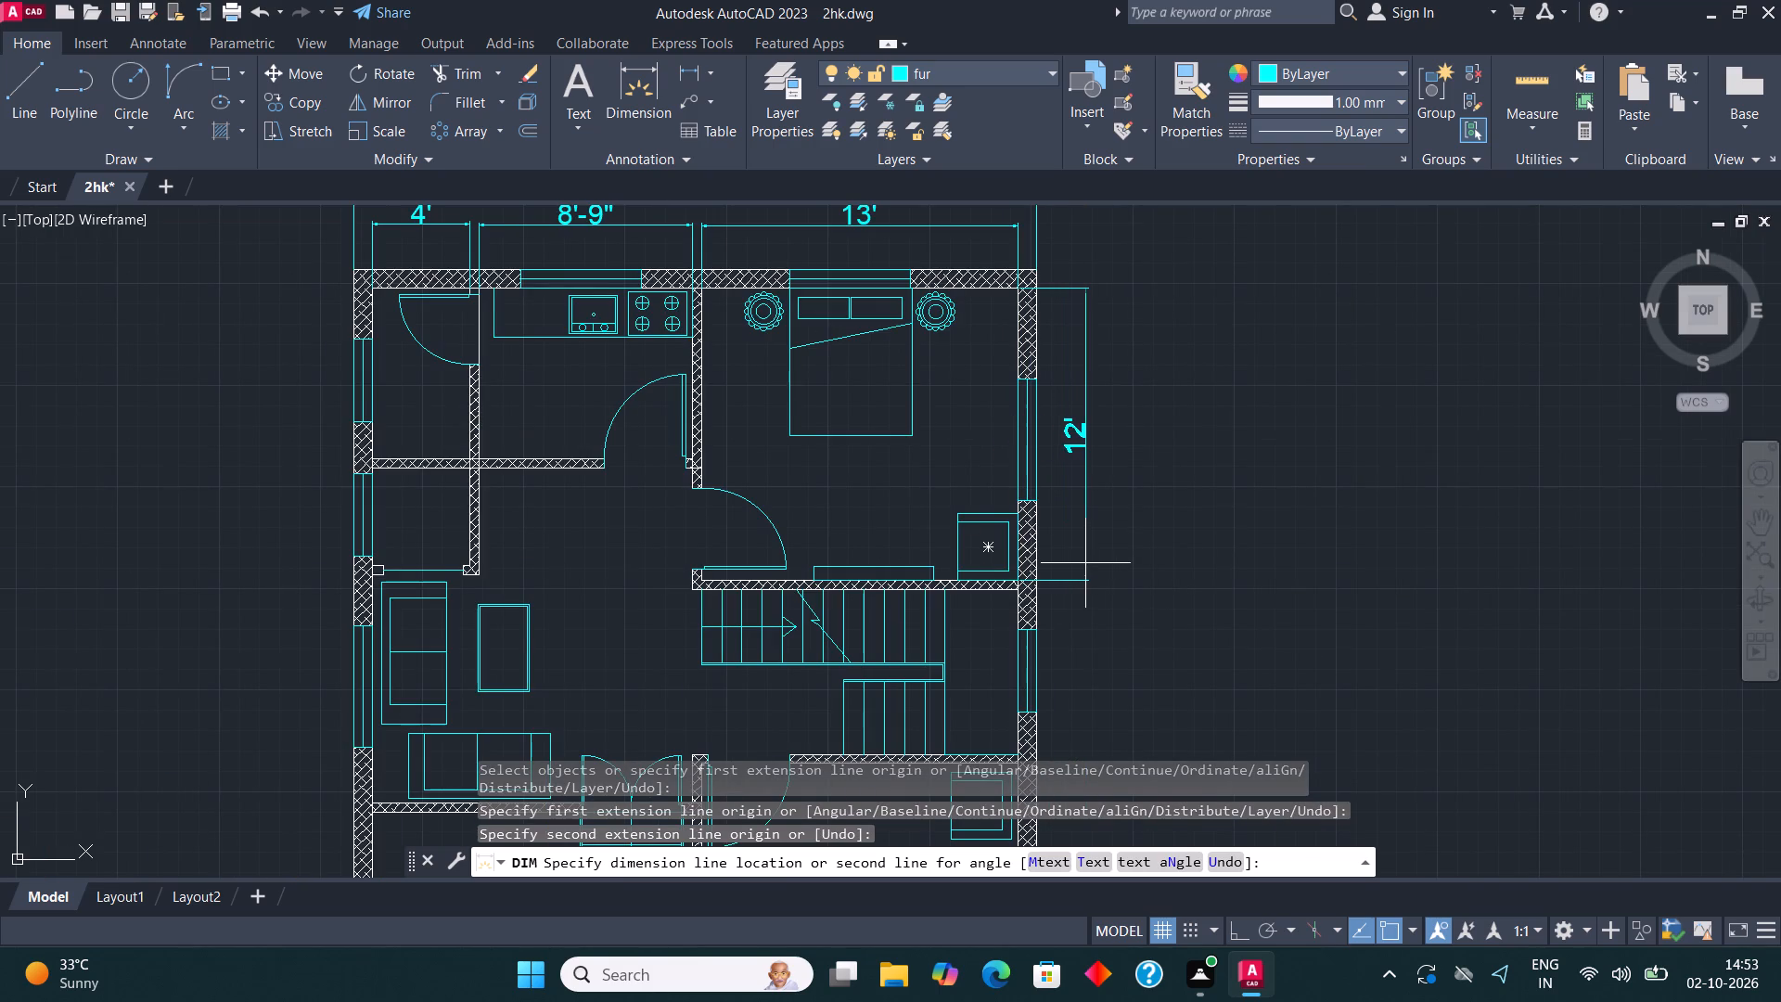
pyautogui.click(1090, 561)
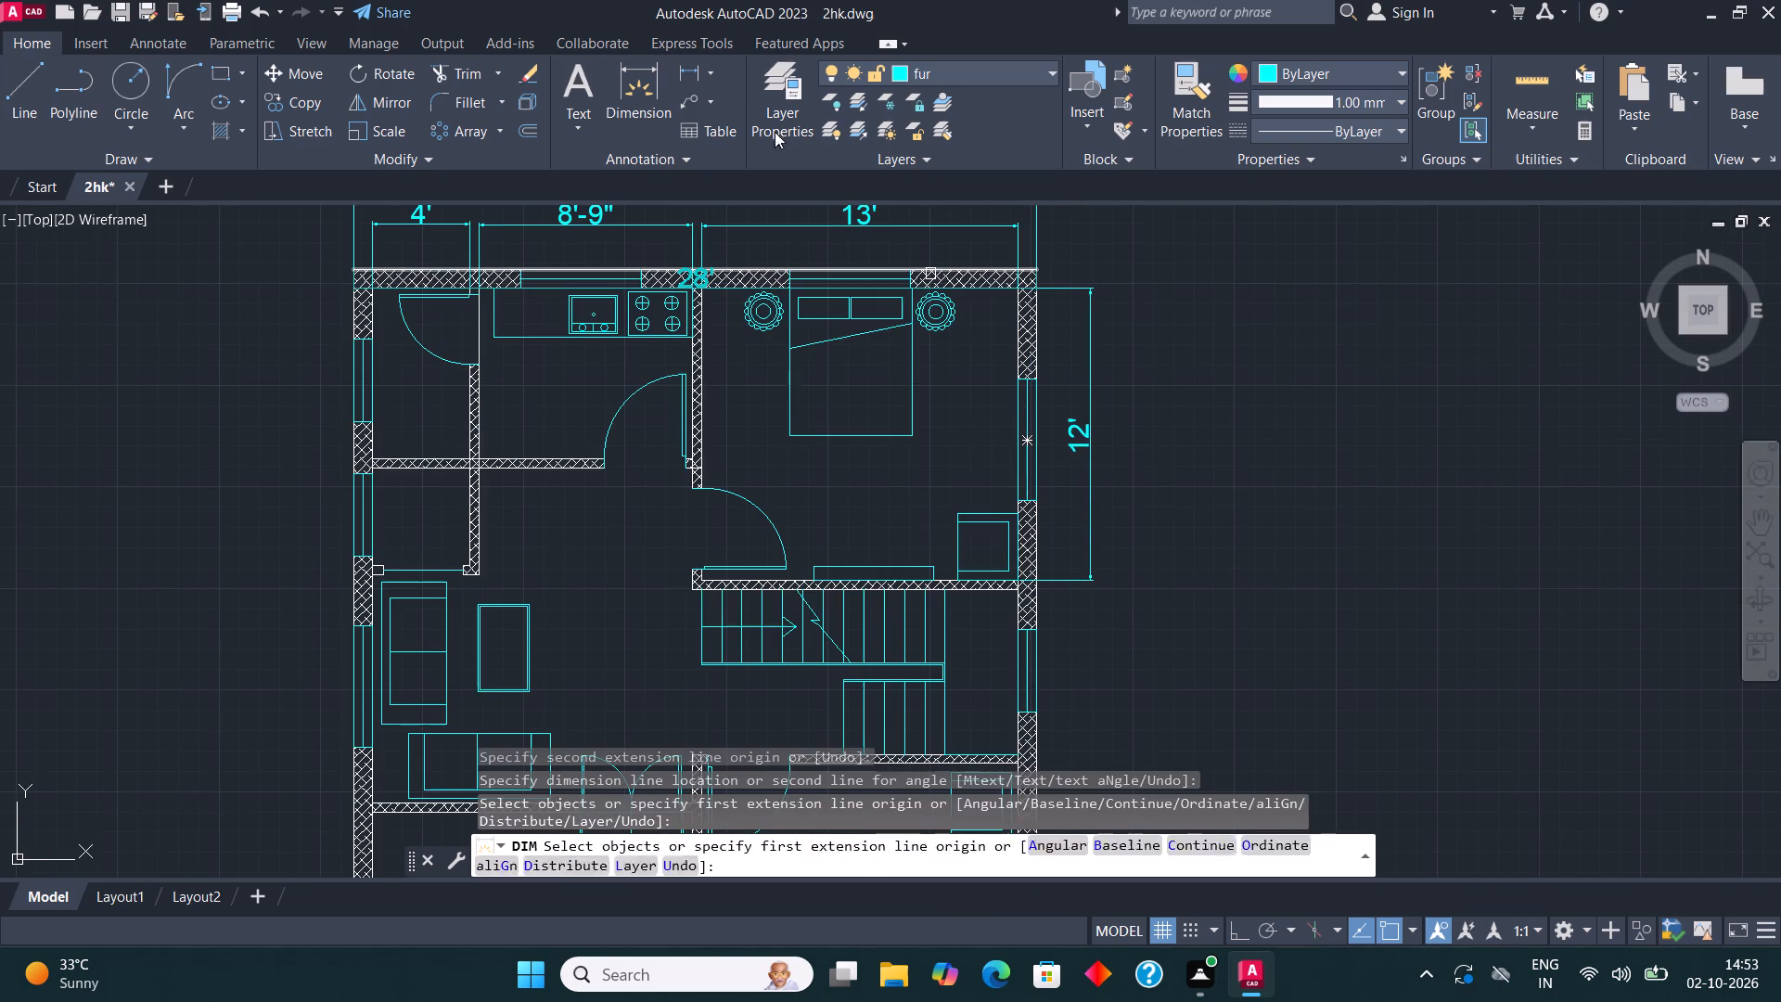
# Dimension the staircase area's inner depth outside the east wall, lined up with the north bedroom's depth dimension.
pyautogui.click(617, 83)
pyautogui.moveTo(996, 210); pyautogui.dragTo(1003, 205, button='middle')
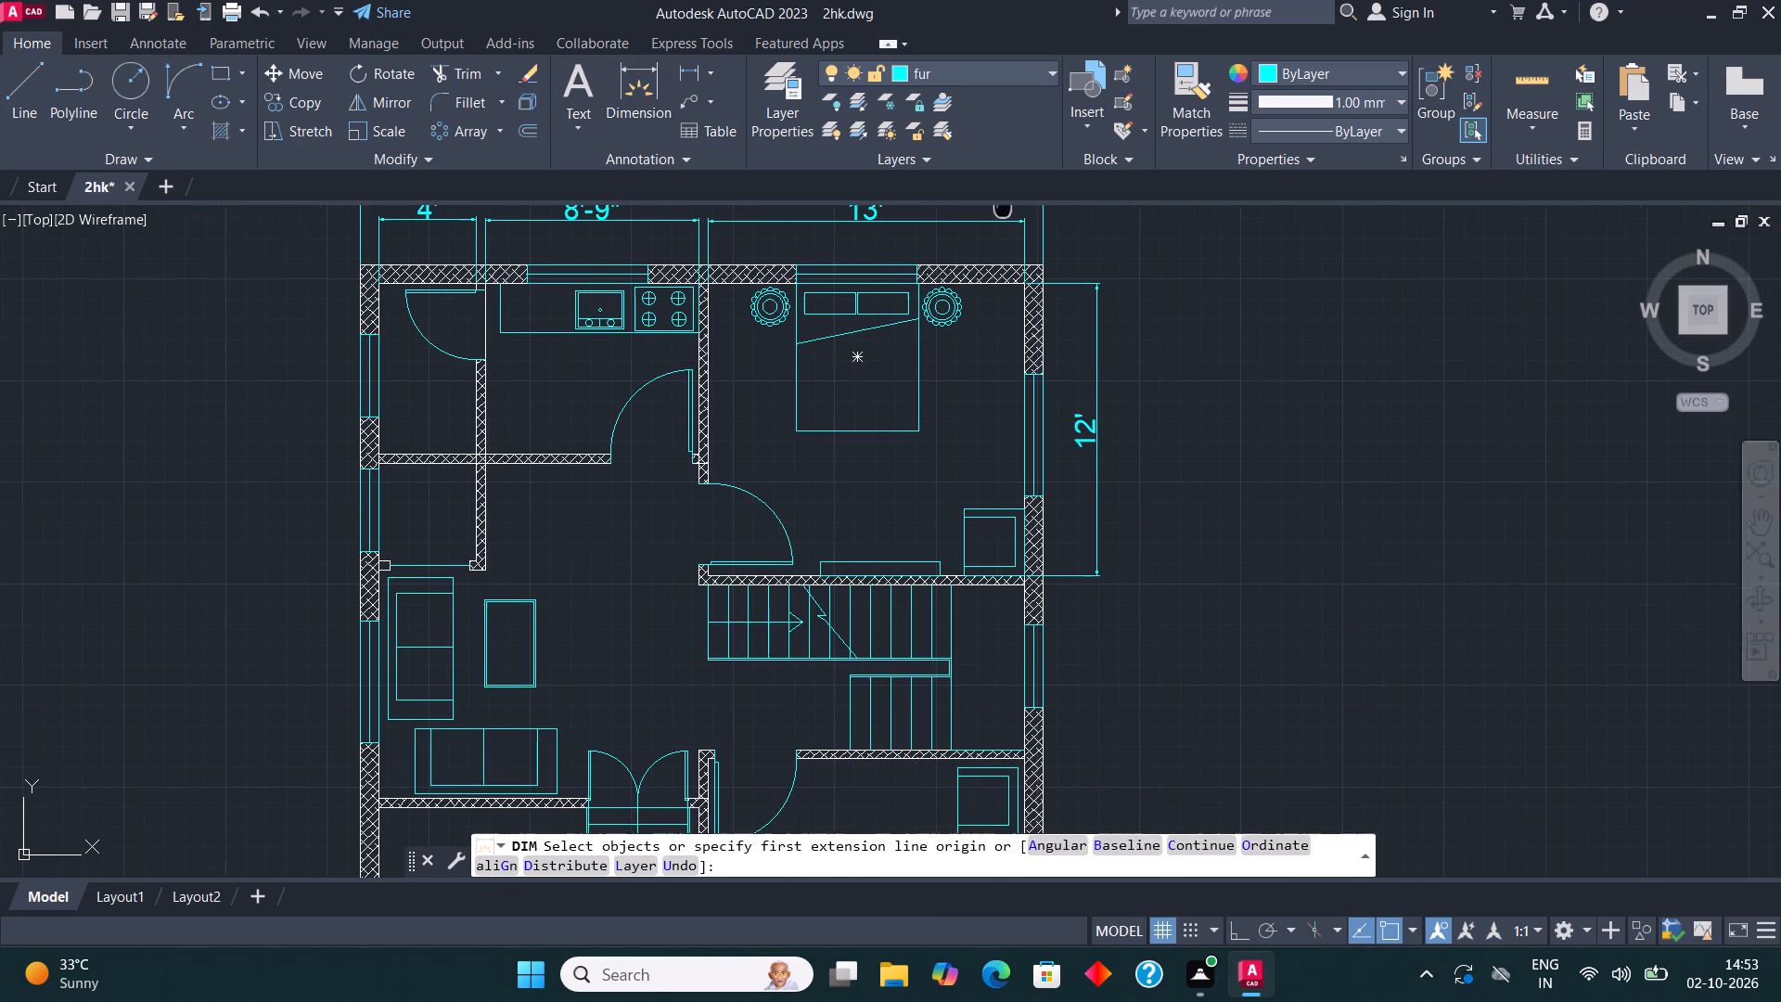
pyautogui.moveTo(1003, 205); pyautogui.dragTo(1005, 200, button='middle')
pyautogui.scroll(1, 1024, 636)
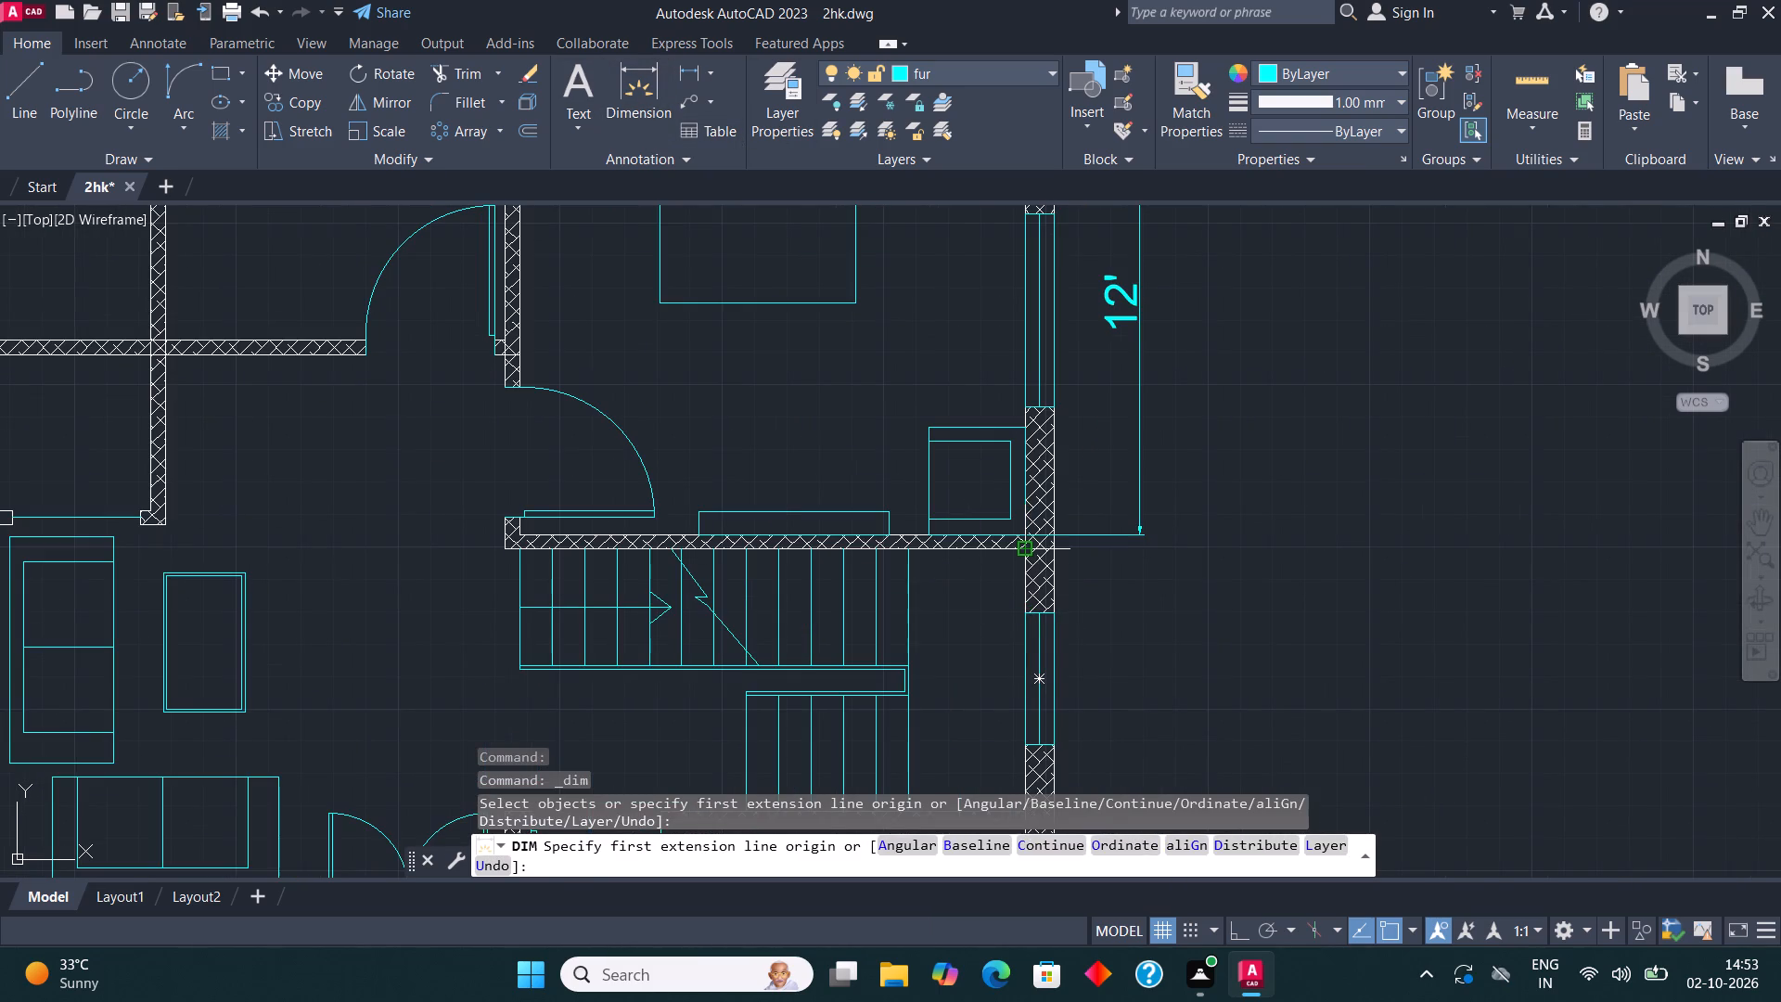
pyautogui.click(1024, 553)
pyautogui.scroll(-1, 1120, 427)
pyautogui.scroll(2, 1053, 719)
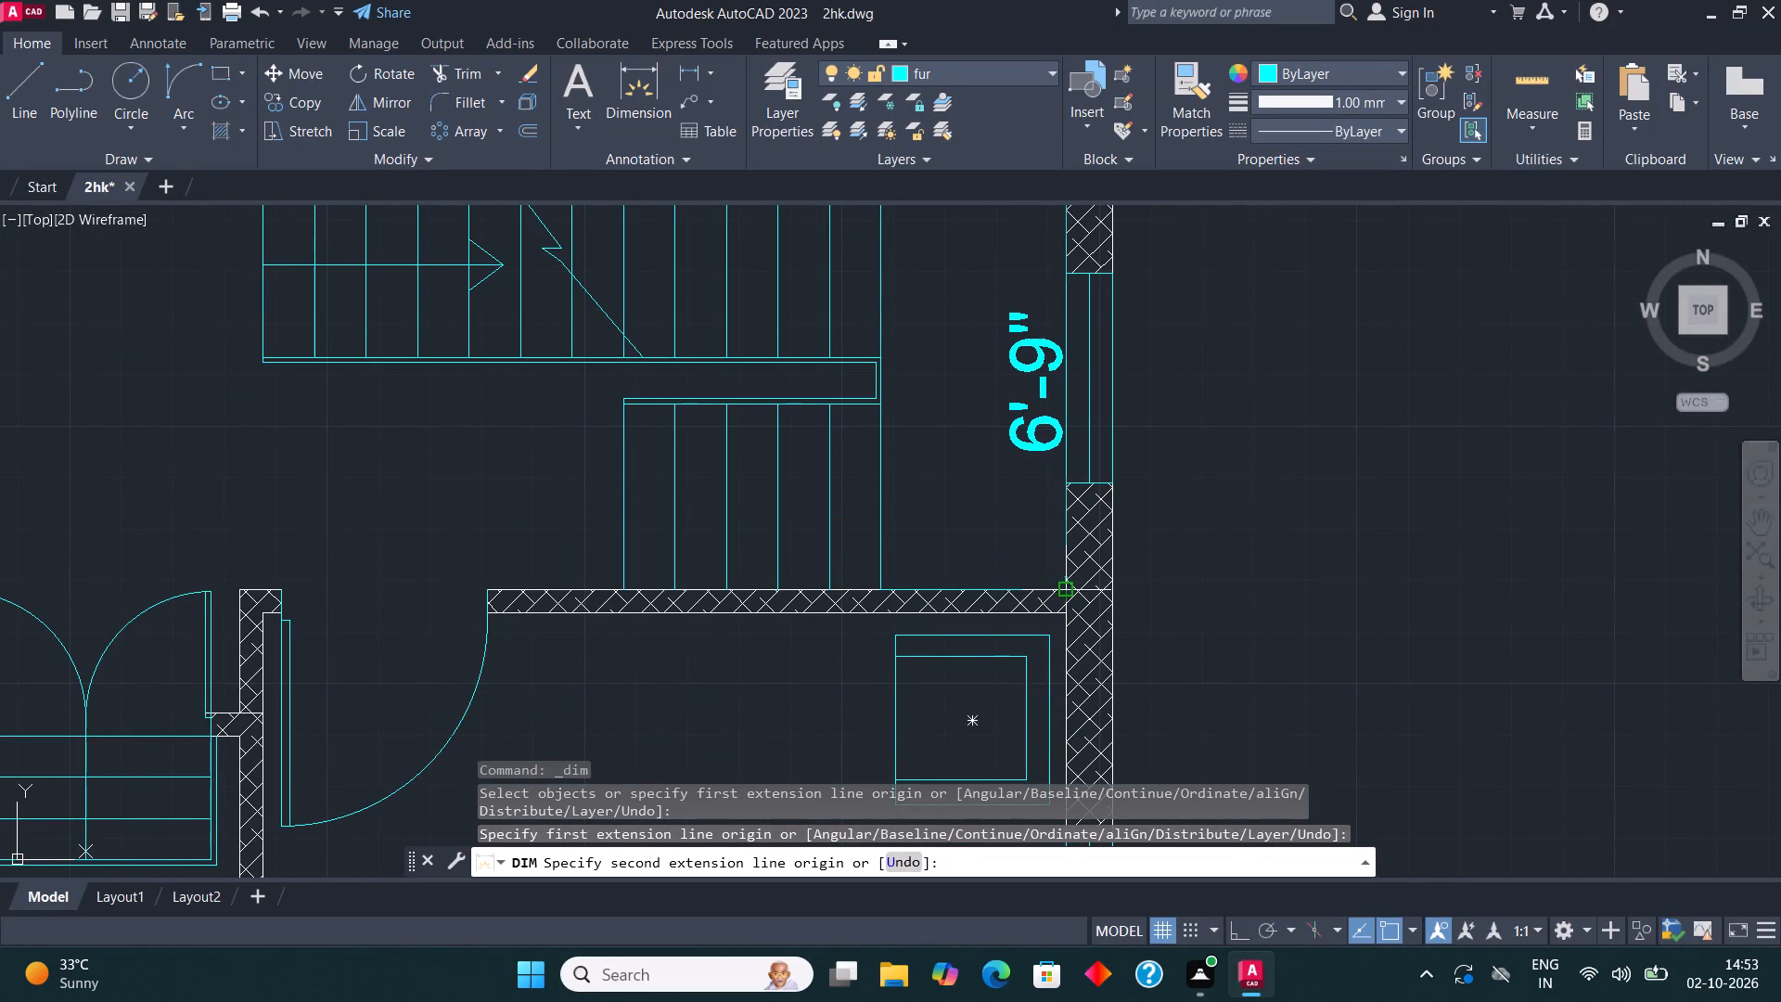
pyautogui.click(1067, 592)
pyautogui.scroll(-1, 1069, 592)
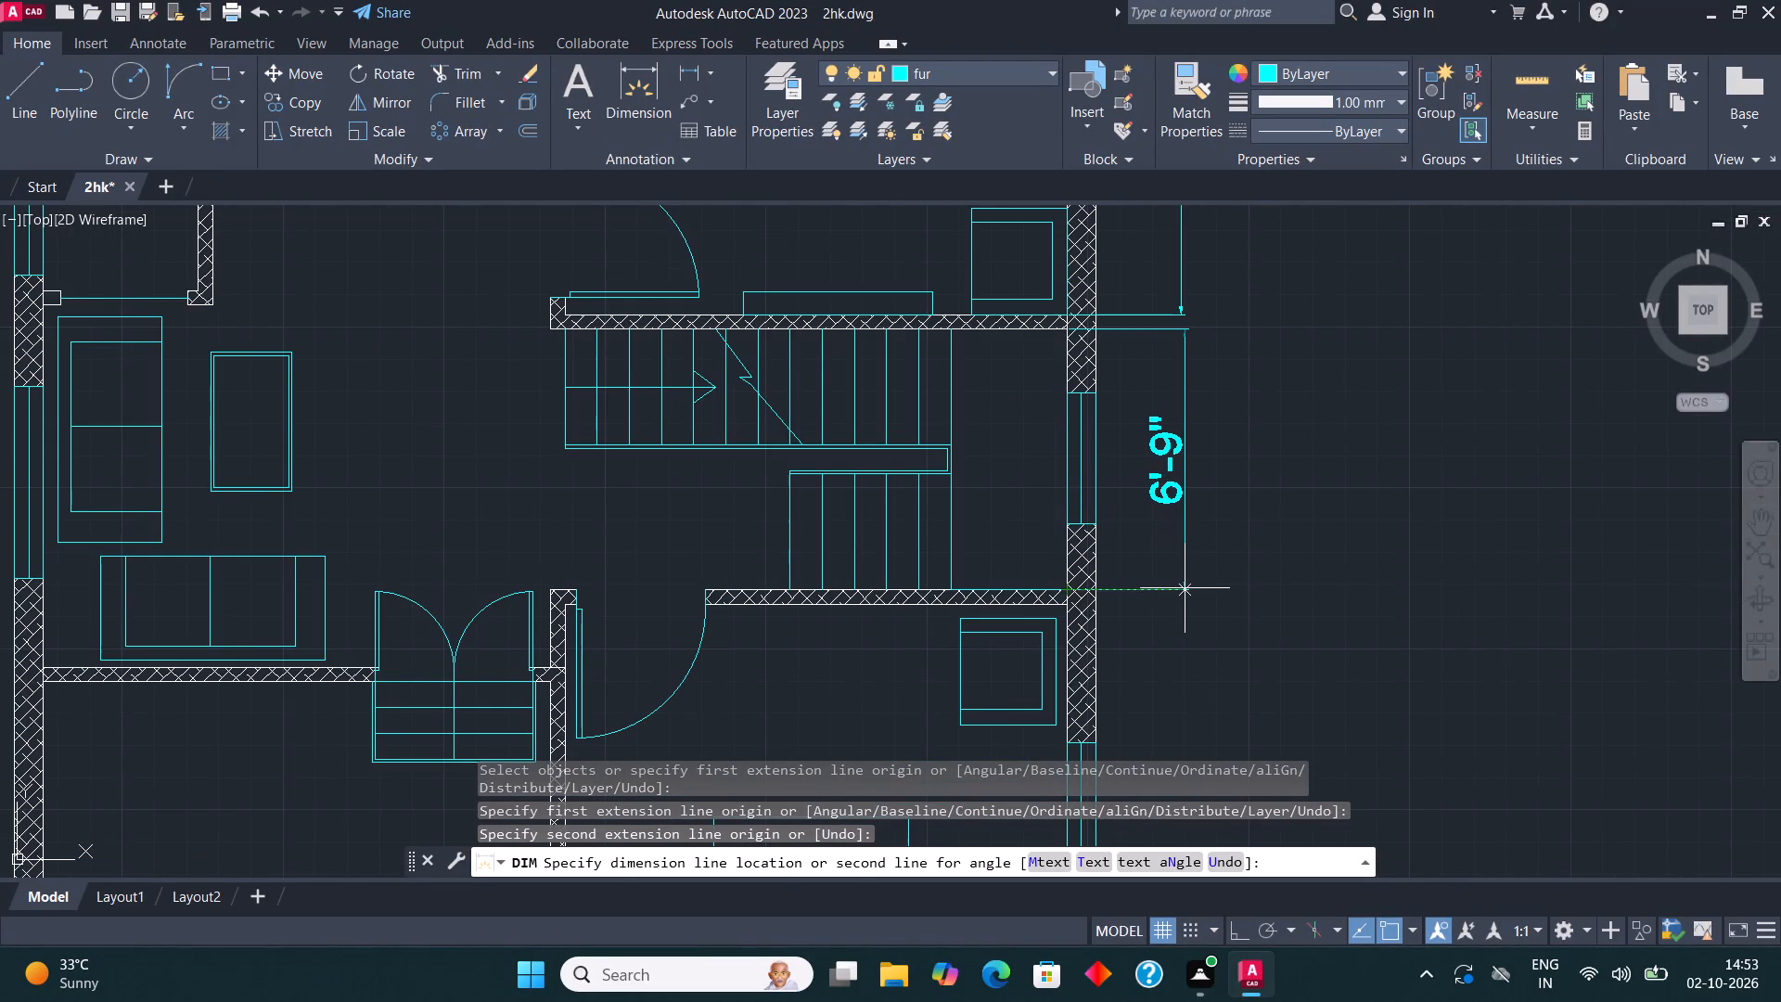
pyautogui.click(1181, 585)
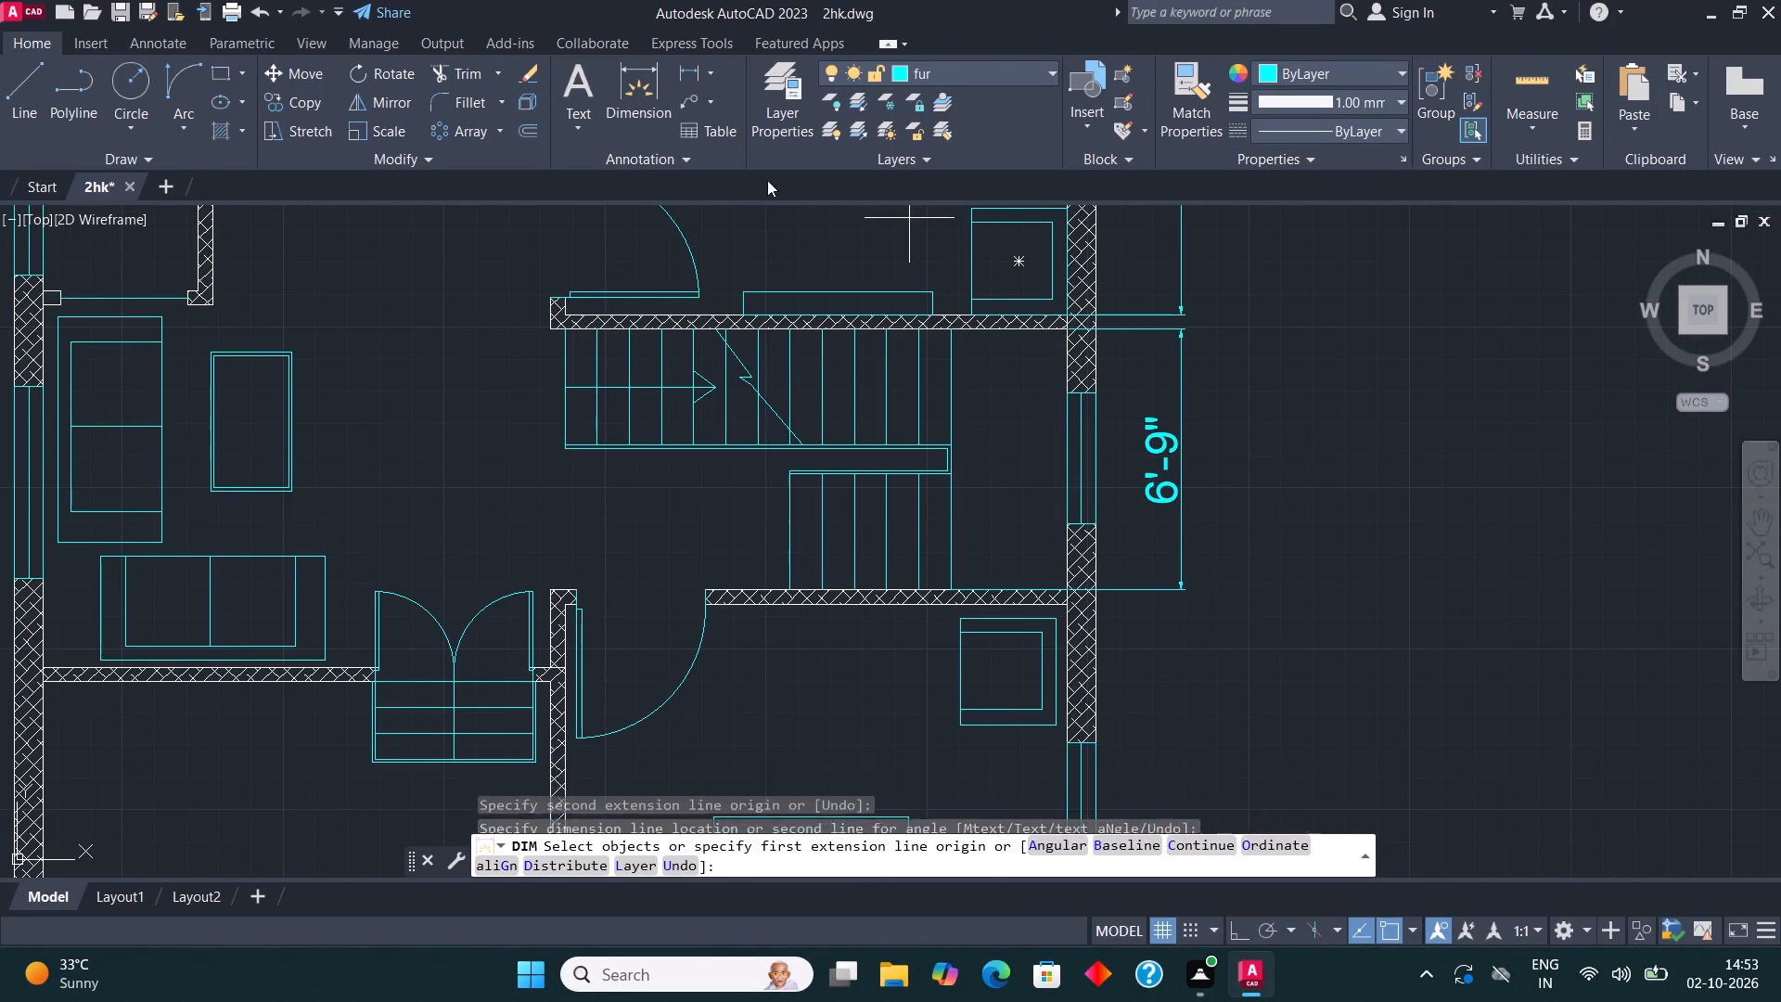
# Dimension the south bedroom's inner depth outside the east wall, lined up with the staircase dimension.
pyautogui.click(645, 88)
pyautogui.scroll(-2, 1056, 402)
pyautogui.scroll(2, 1091, 505)
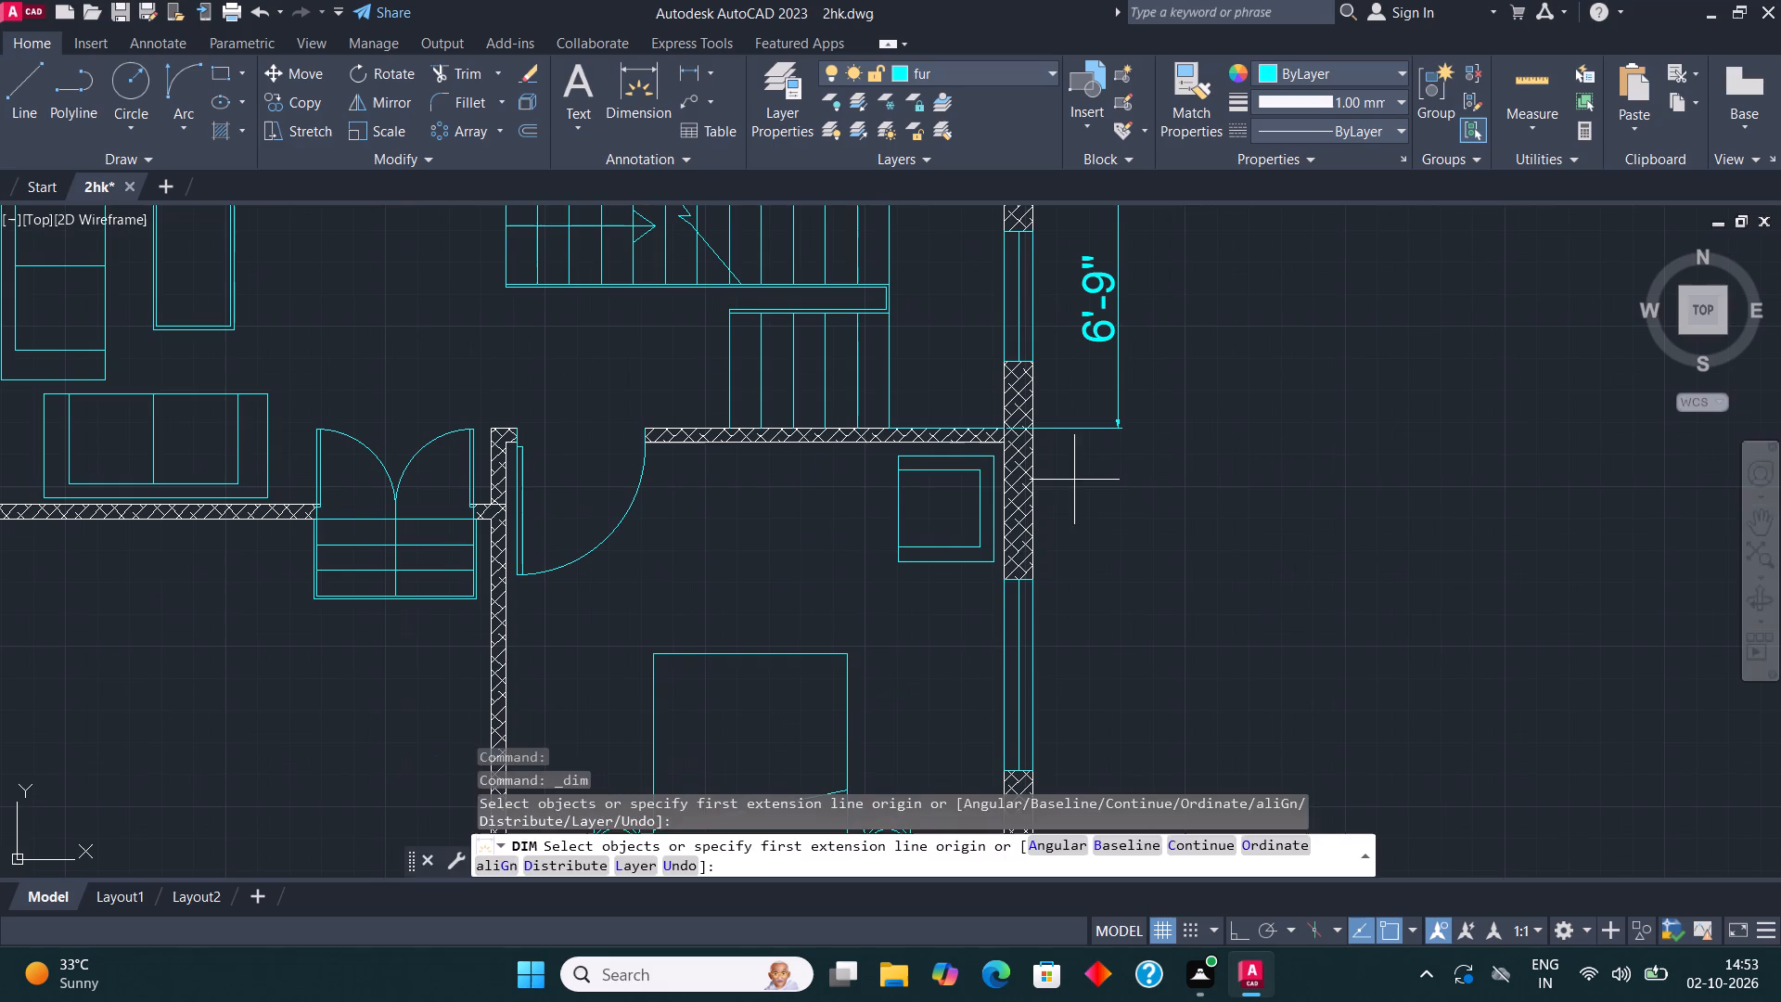
pyautogui.click(999, 441)
pyautogui.scroll(-2, 1009, 429)
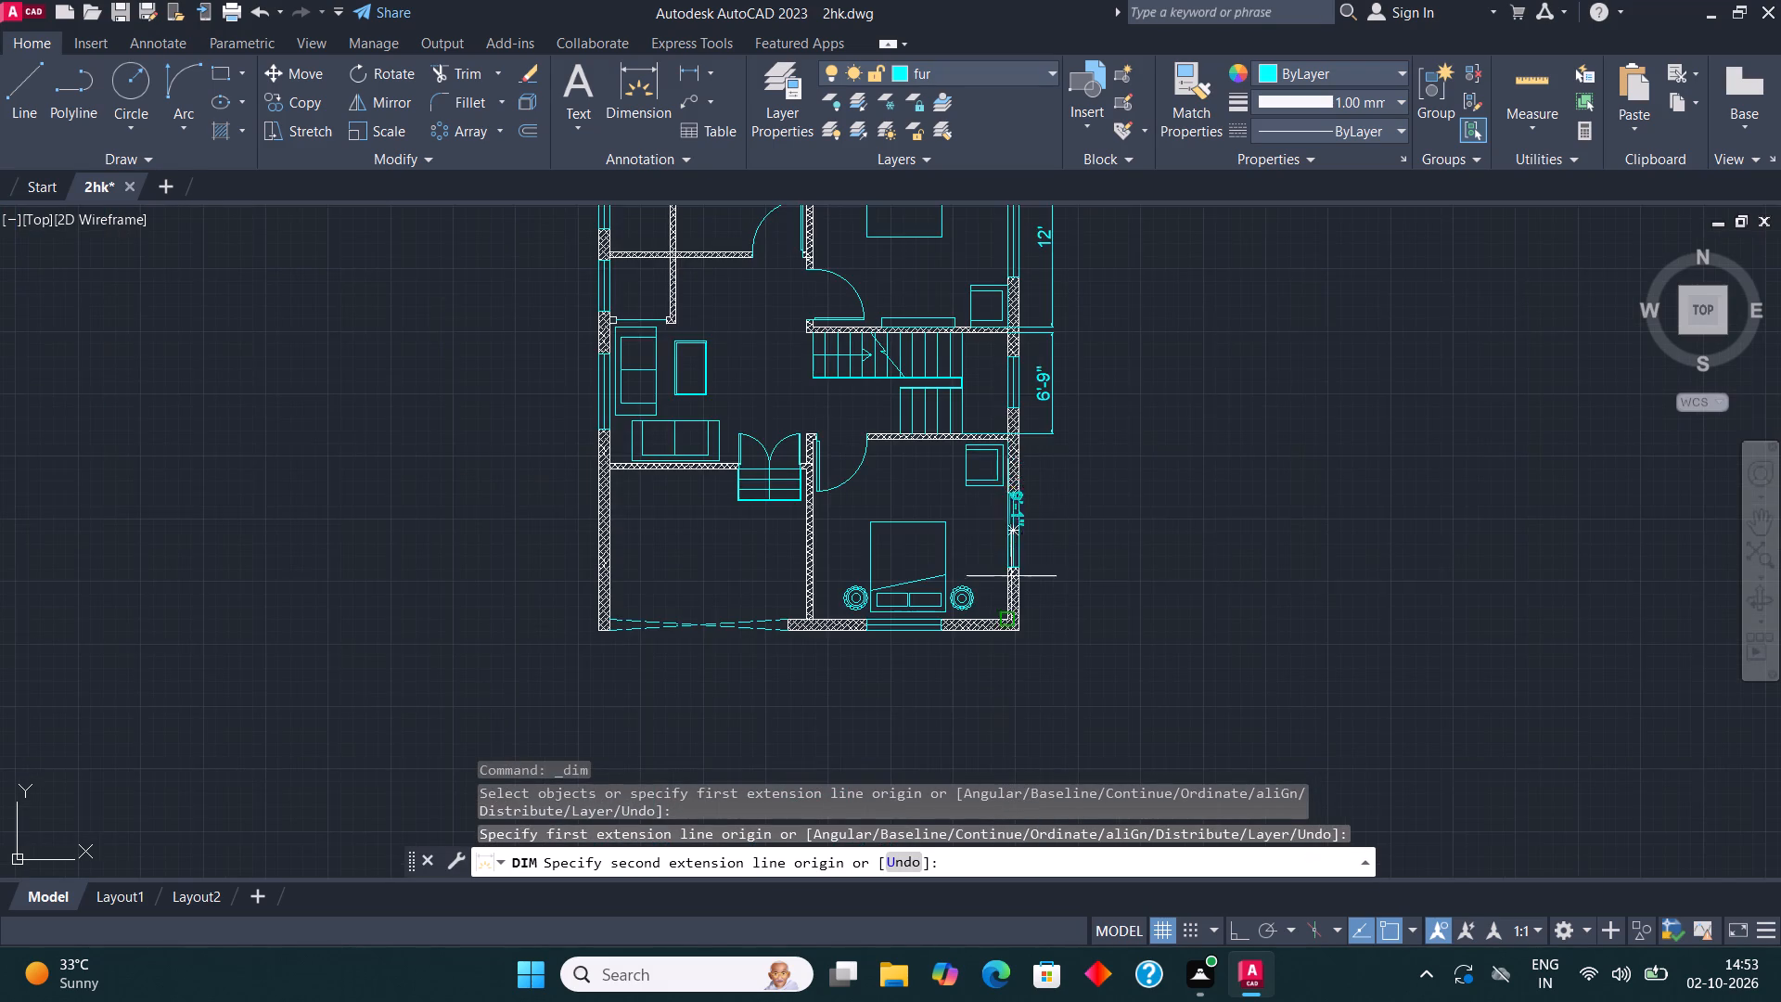
pyautogui.scroll(2, 1014, 618)
pyautogui.click(993, 618)
pyautogui.scroll(-1, 993, 618)
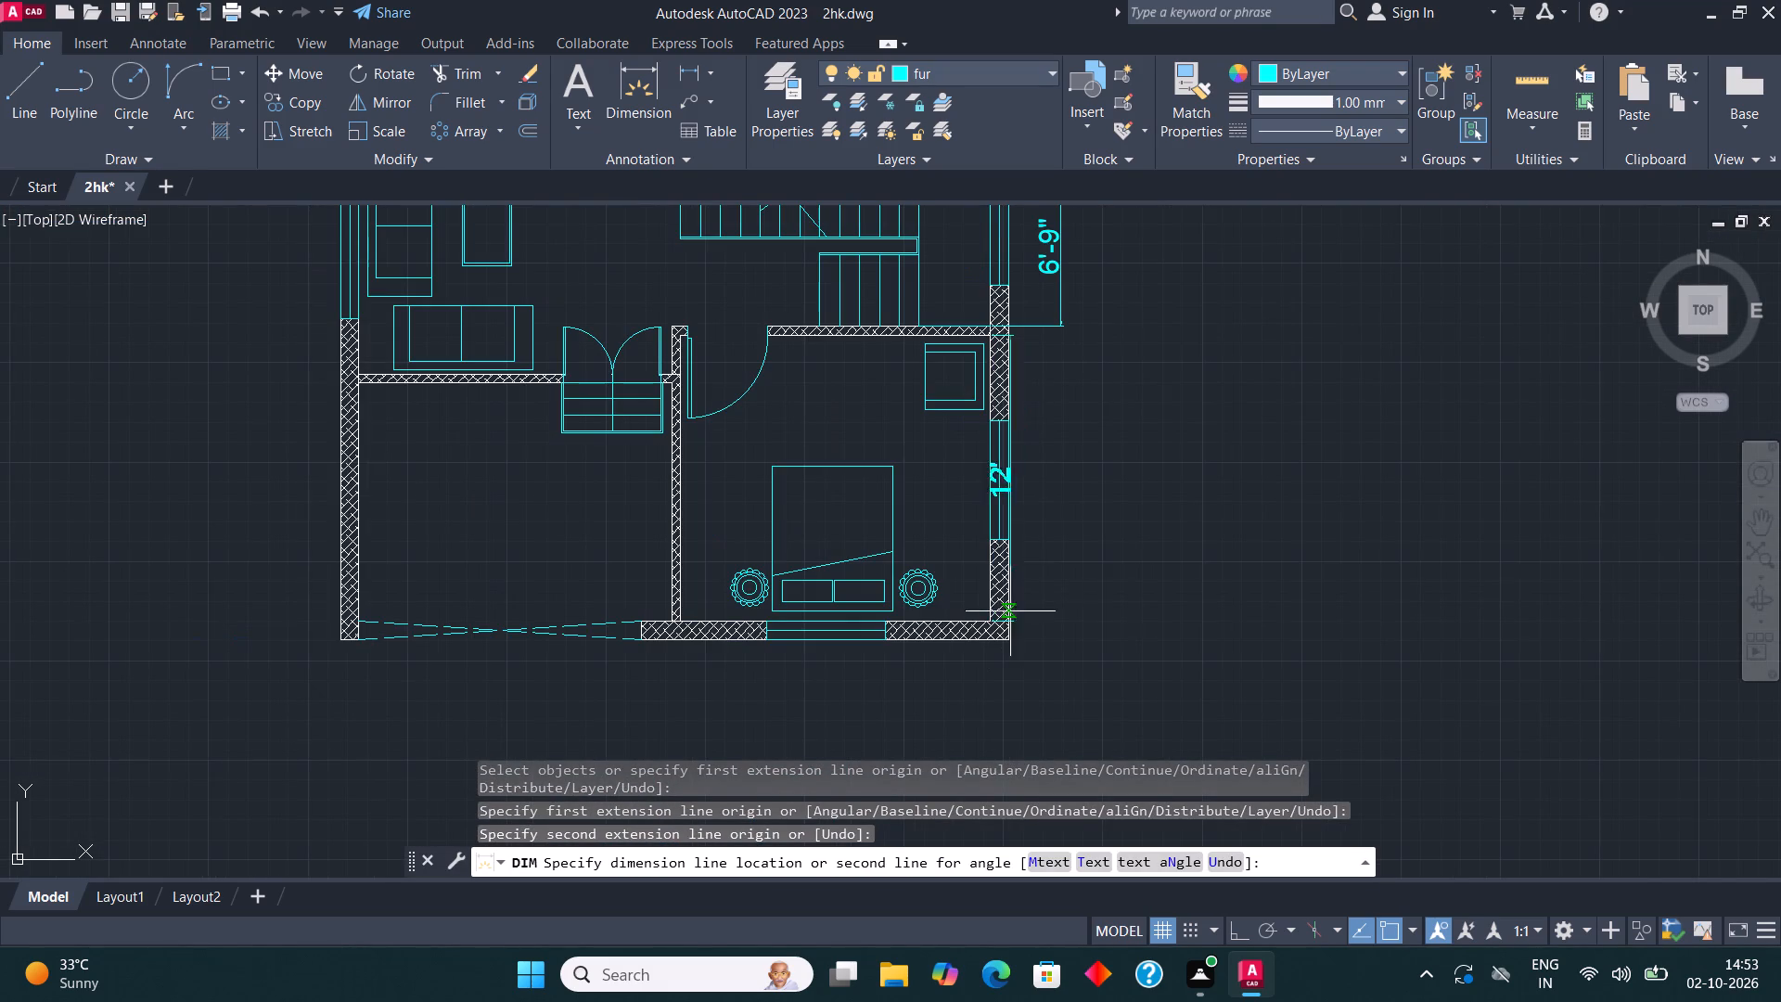
pyautogui.click(1061, 595)
# Dimension the south bedroom's inner width, placing the dimension below the south wall.
pyautogui.click(630, 91)
pyautogui.scroll(1, 725, 680)
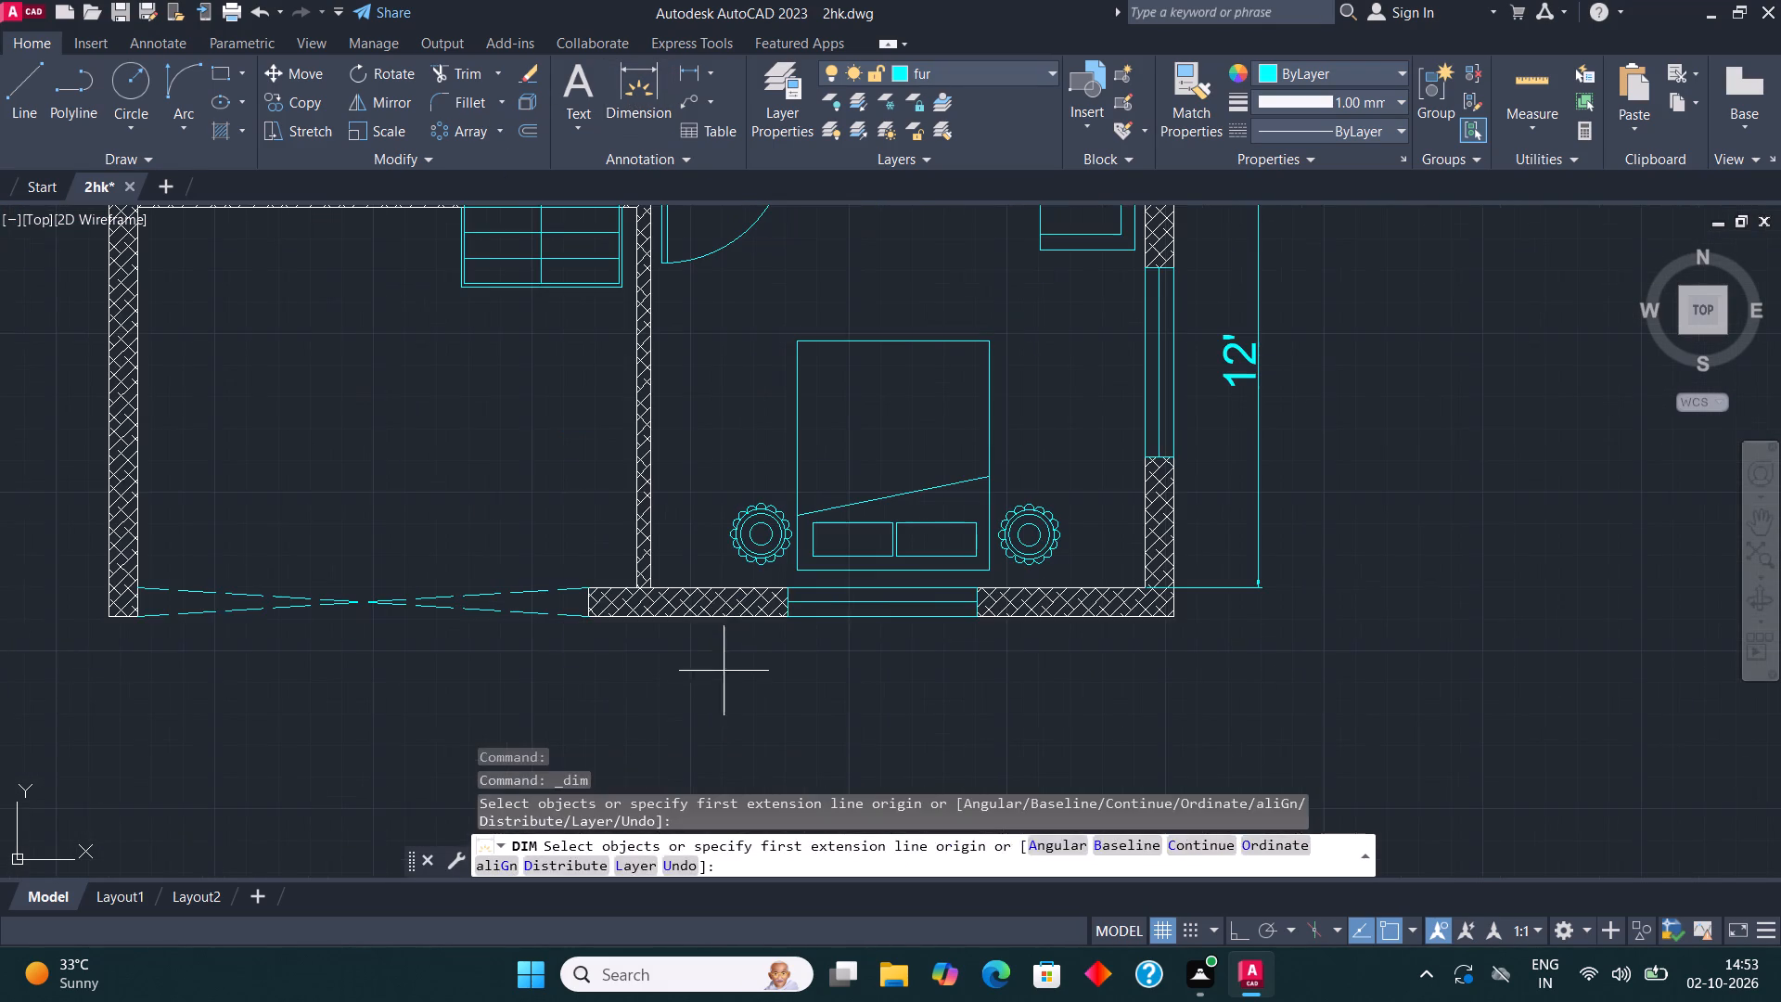
pyautogui.click(651, 585)
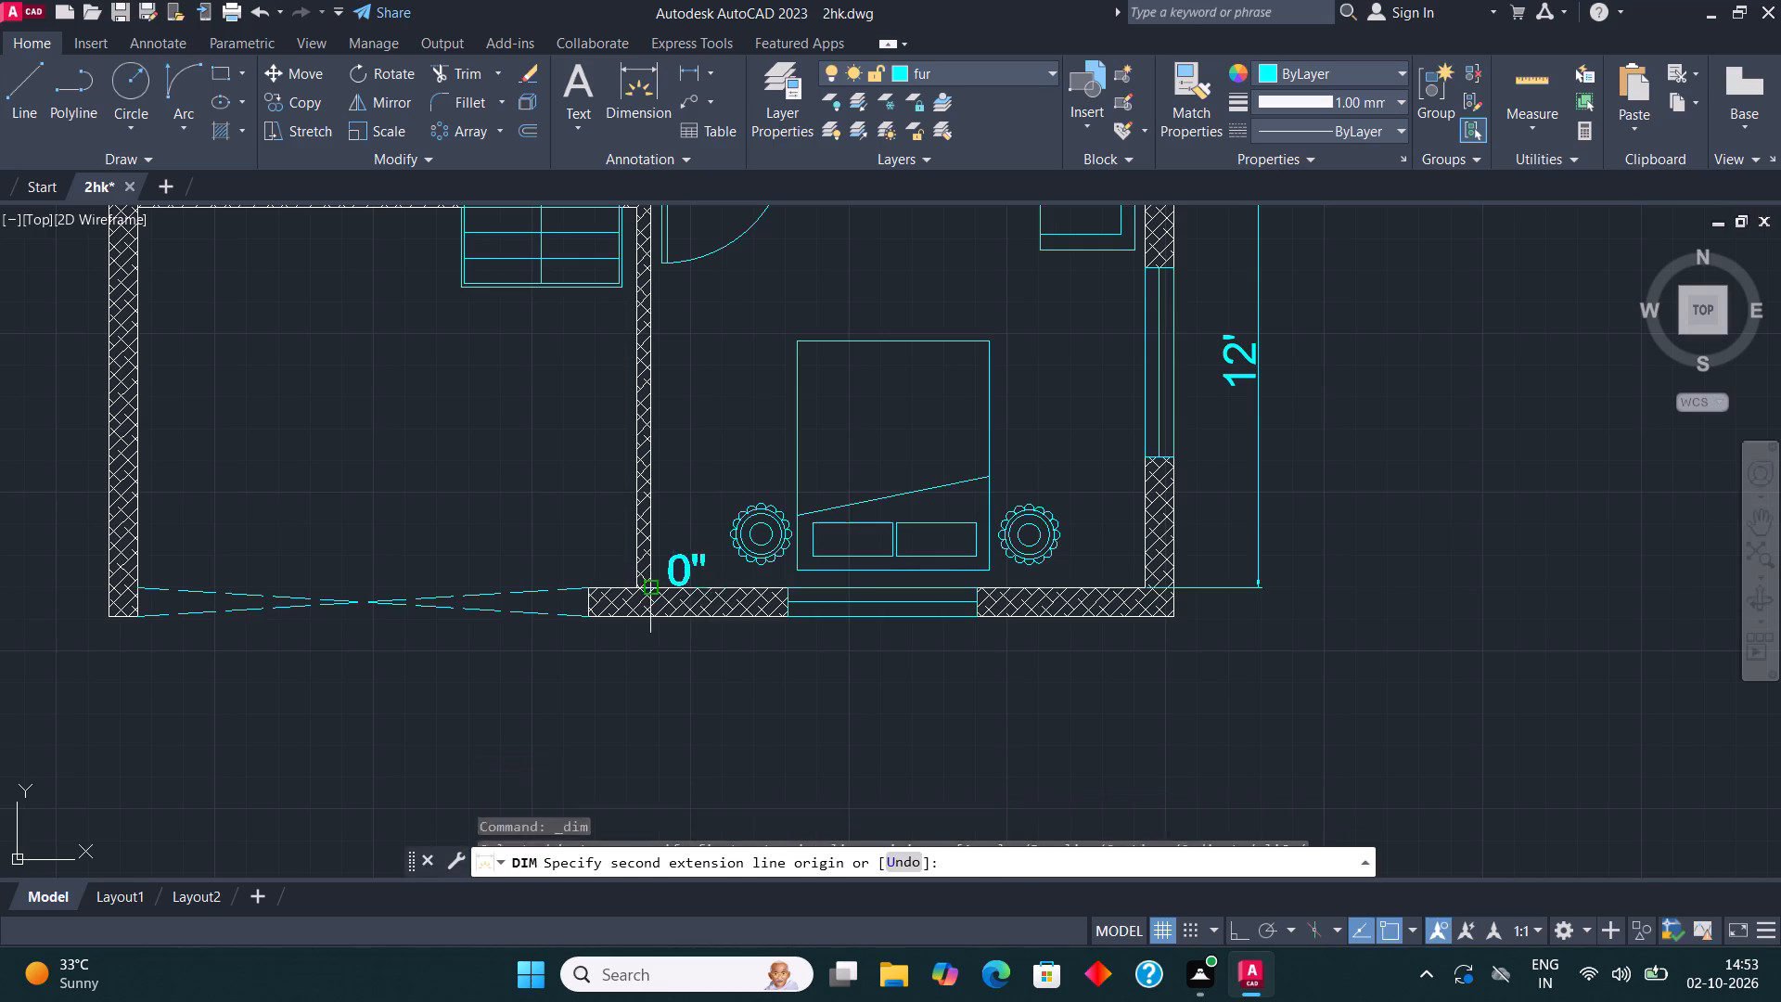
pyautogui.click(1145, 584)
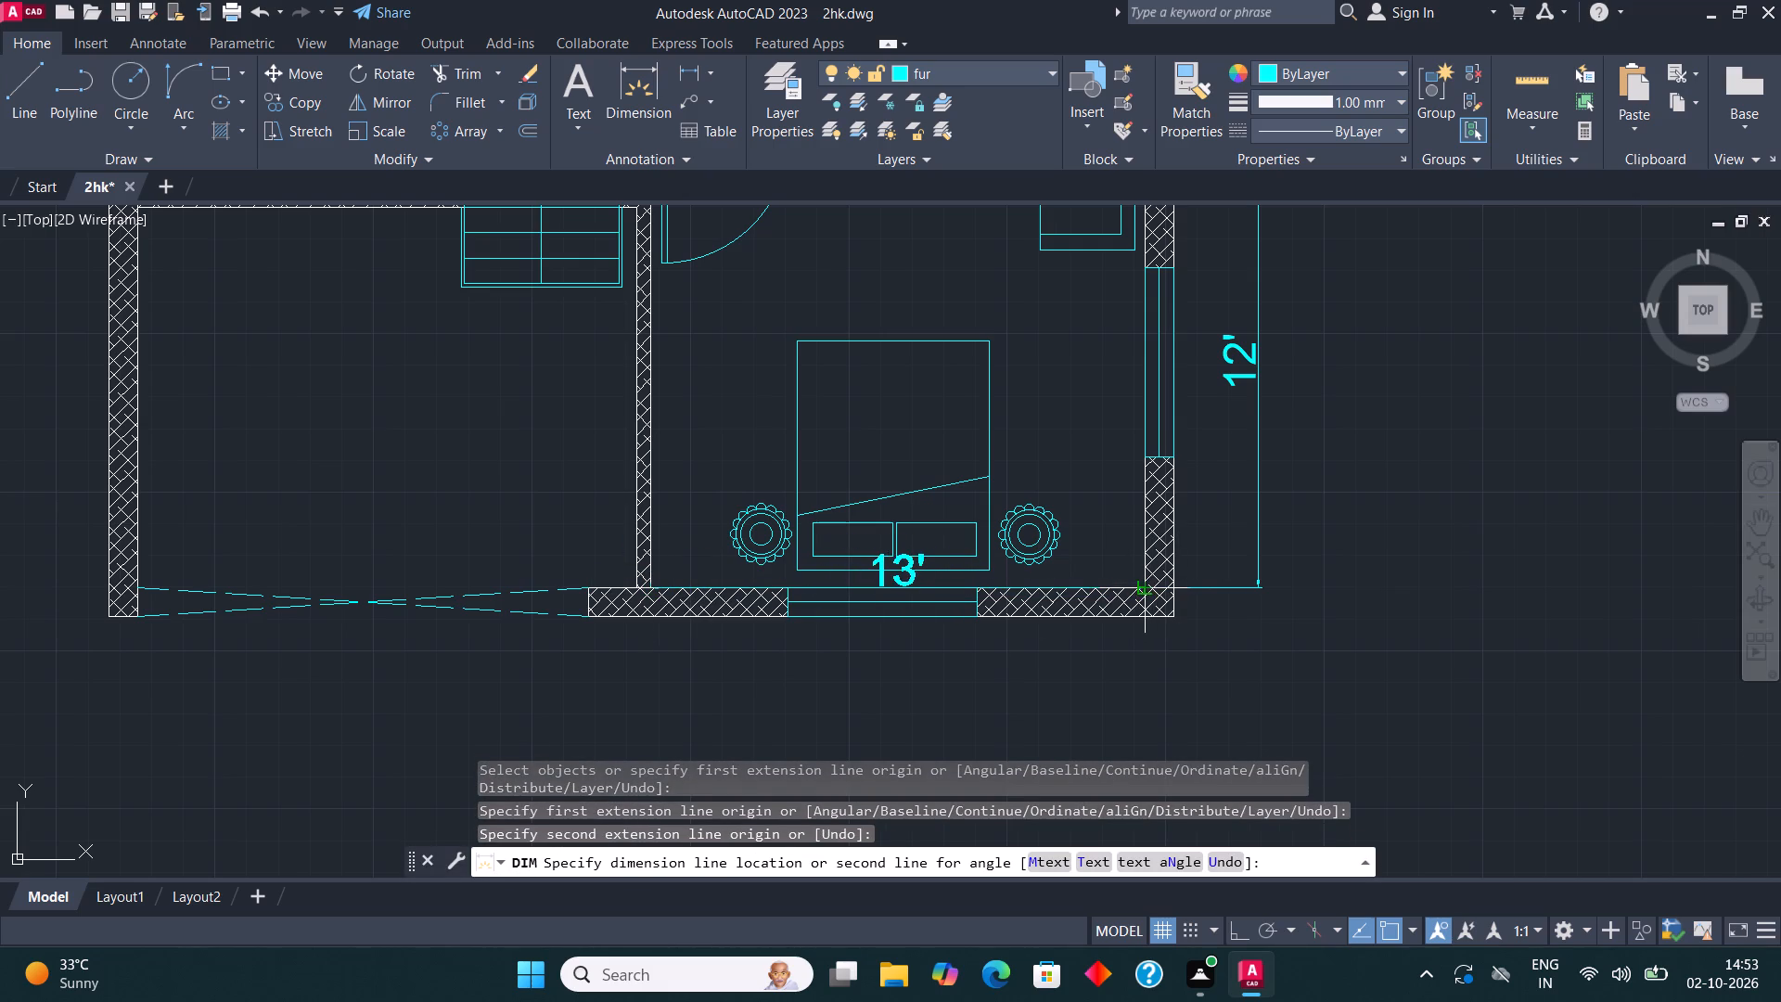
pyautogui.click(1149, 663)
# Dimension the width of the dashed opening in the south wall, placing it below the wall near the south bedroom's width dimension.
pyautogui.scroll(-1, 1203, 623)
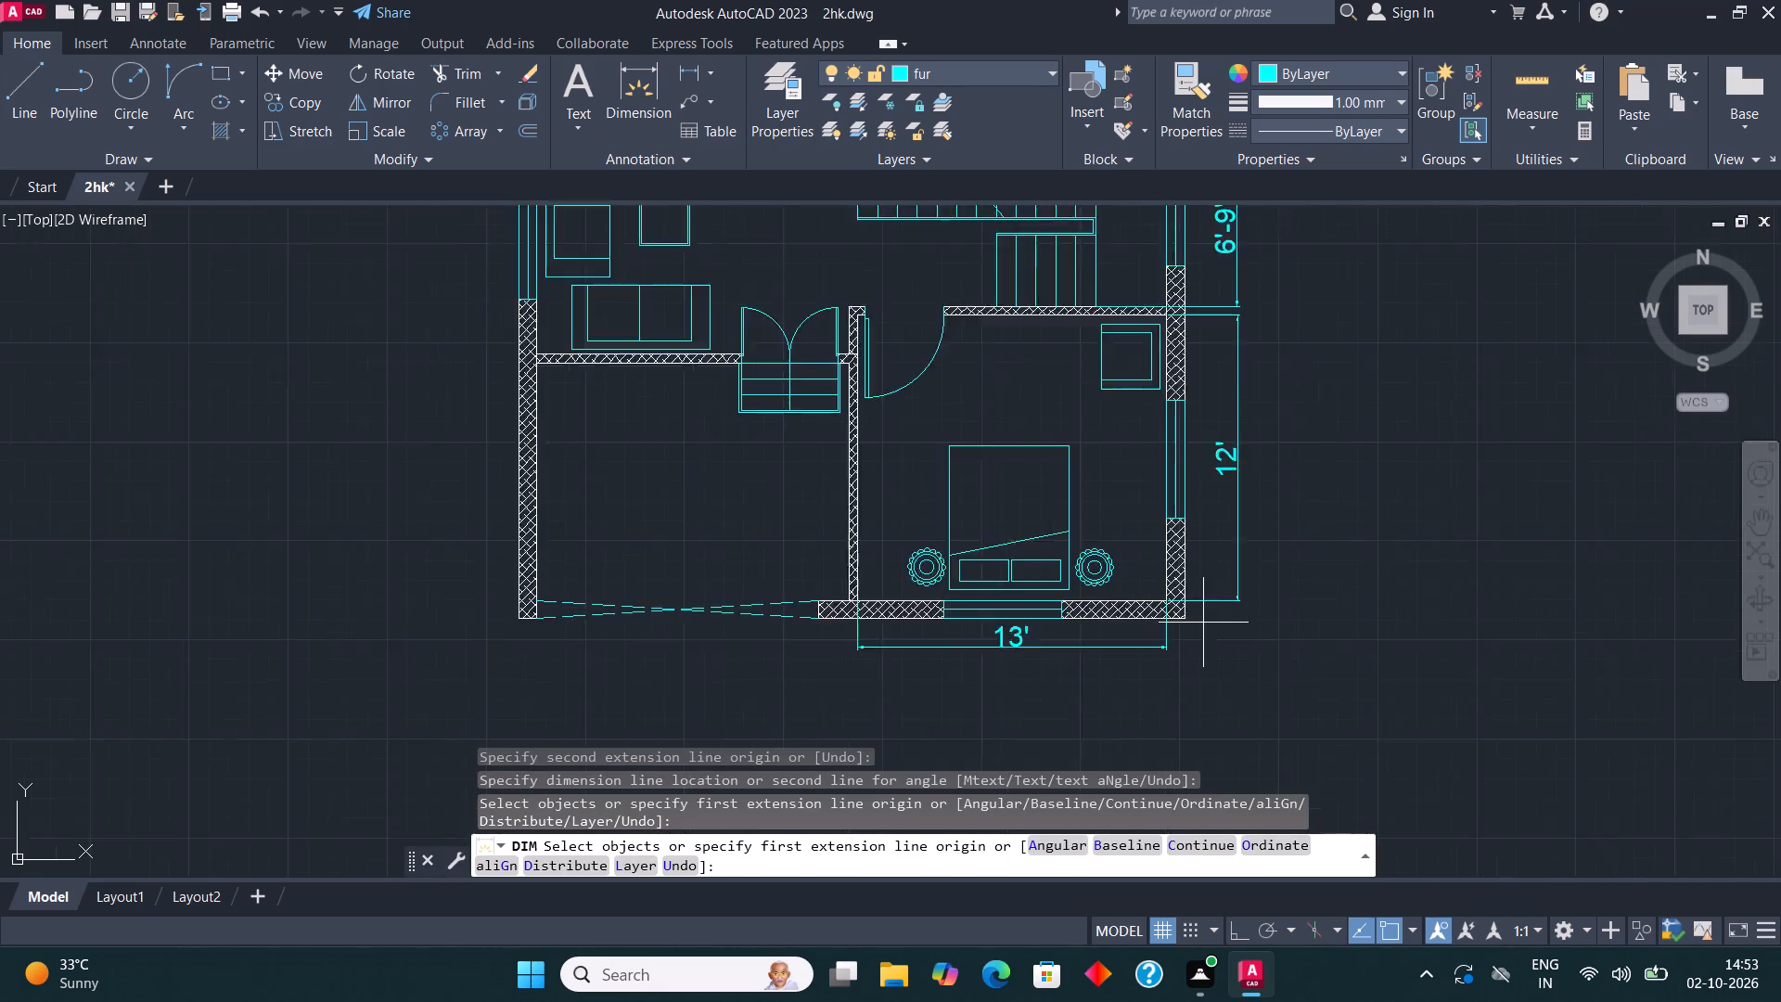
pyautogui.scroll(-1, 1203, 623)
pyautogui.moveTo(886, 652); pyautogui.dragTo(1057, 662, button='middle')
pyautogui.scroll(2, 1085, 656)
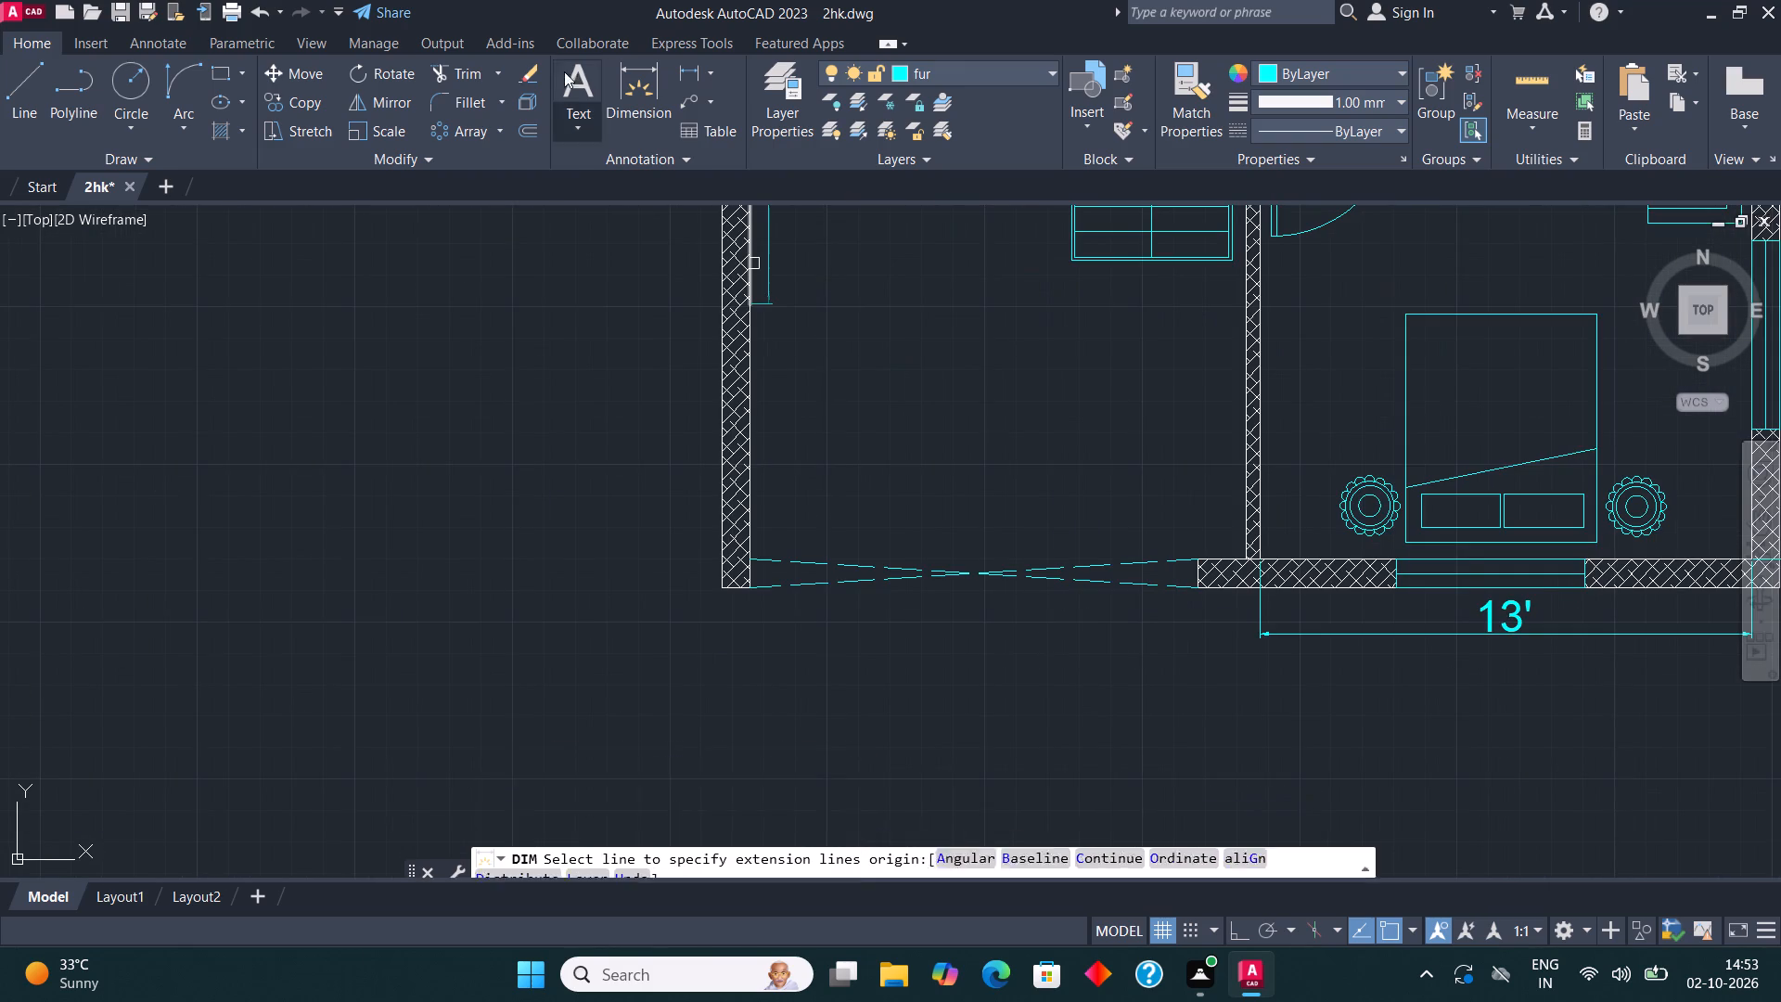
pyautogui.click(618, 83)
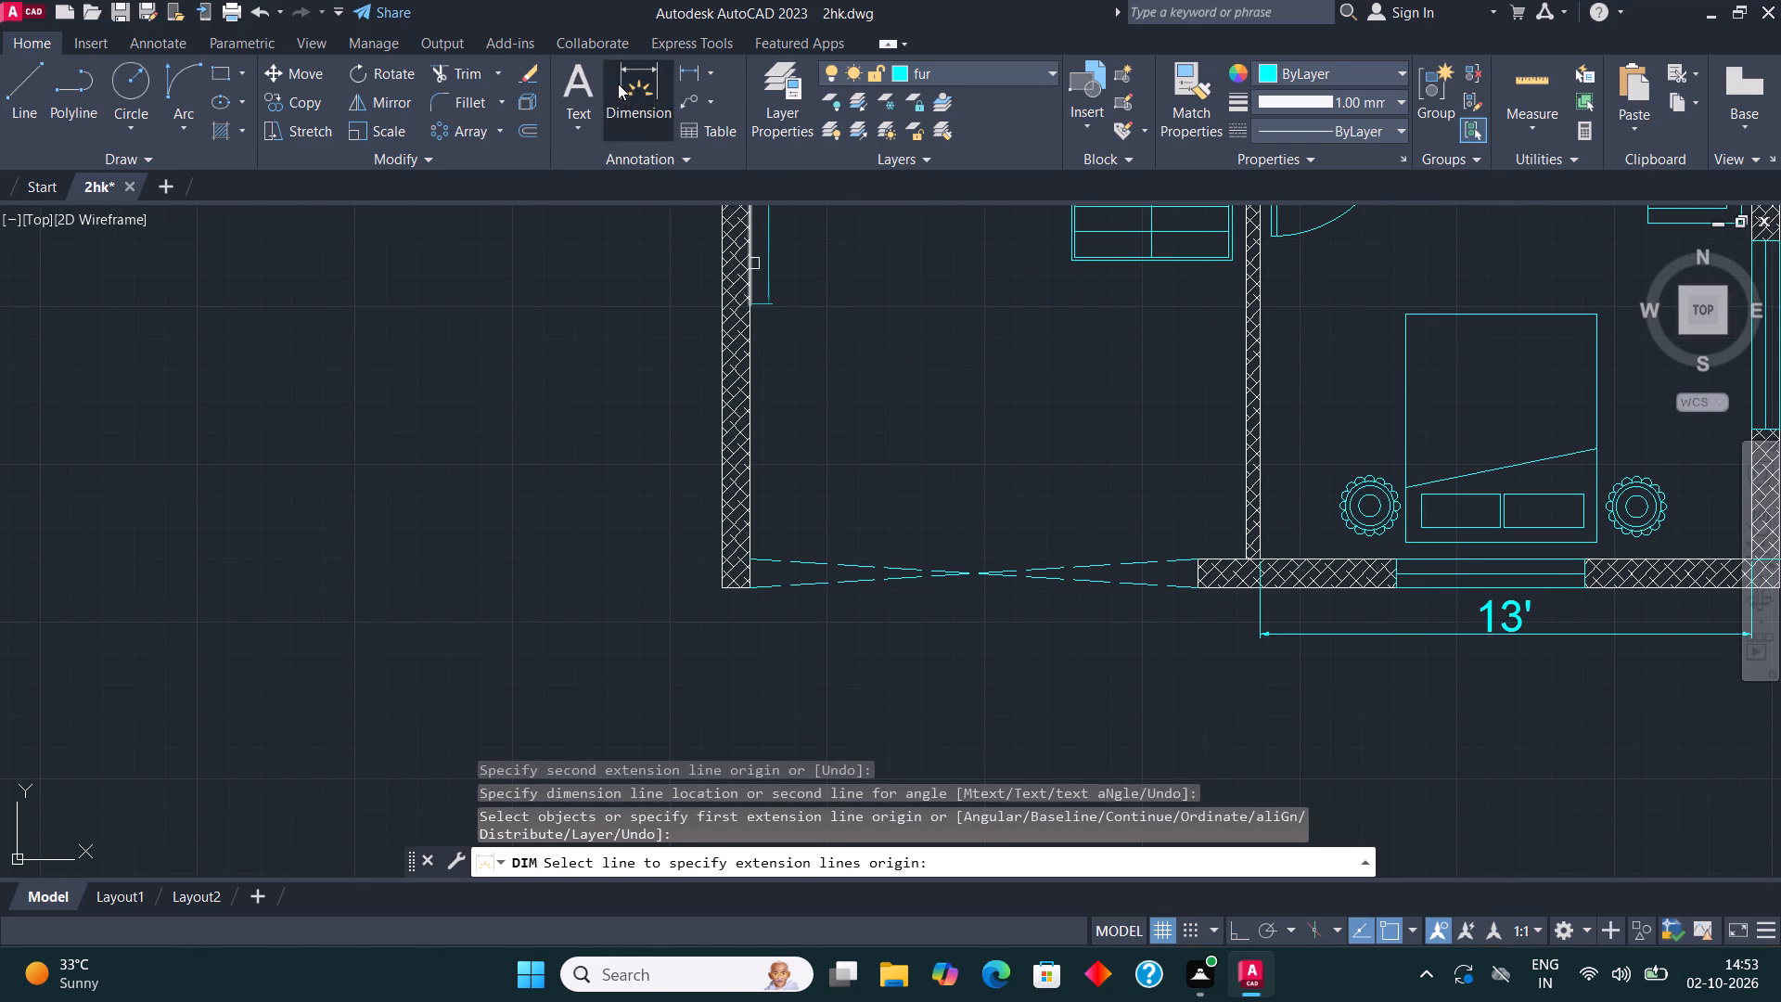
pyautogui.click(747, 586)
pyautogui.click(1198, 588)
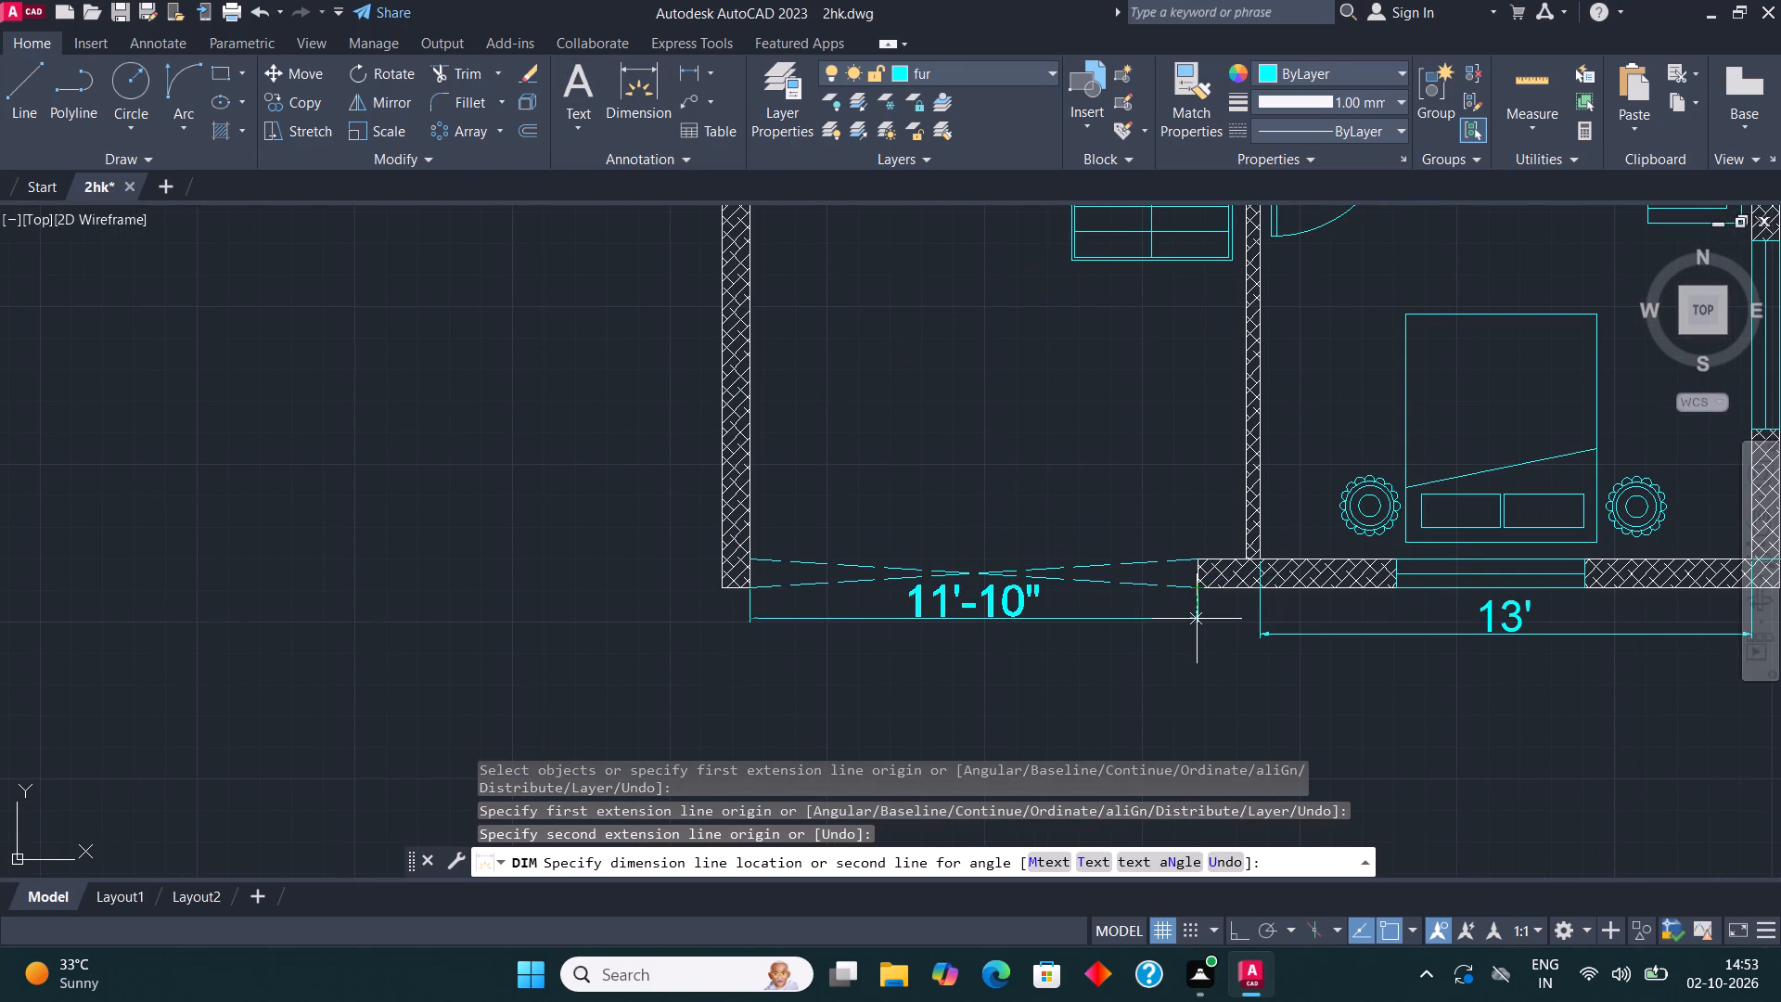
pyautogui.click(1198, 646)
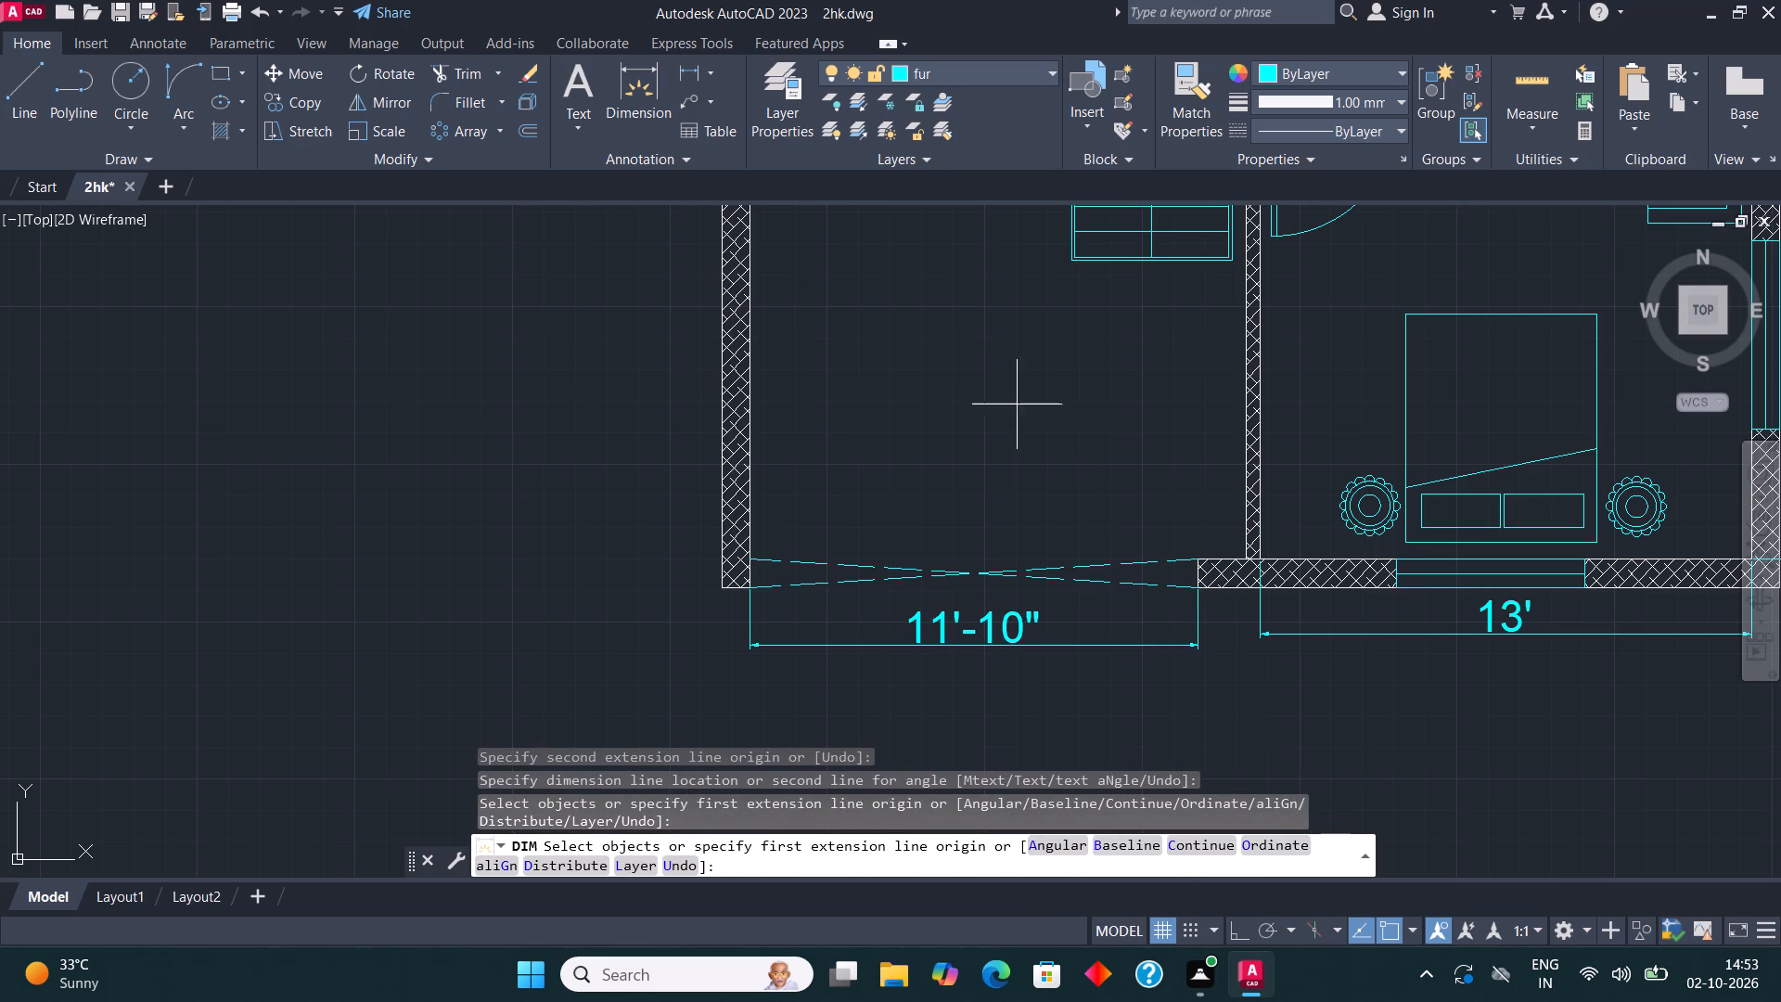
# Dimension the inner depth of the southwest space with the entrance steps, placing the dimension outside the west wall.
pyautogui.moveTo(1027, 417); pyautogui.dragTo(1034, 623, button='middle')
pyautogui.click(647, 69)
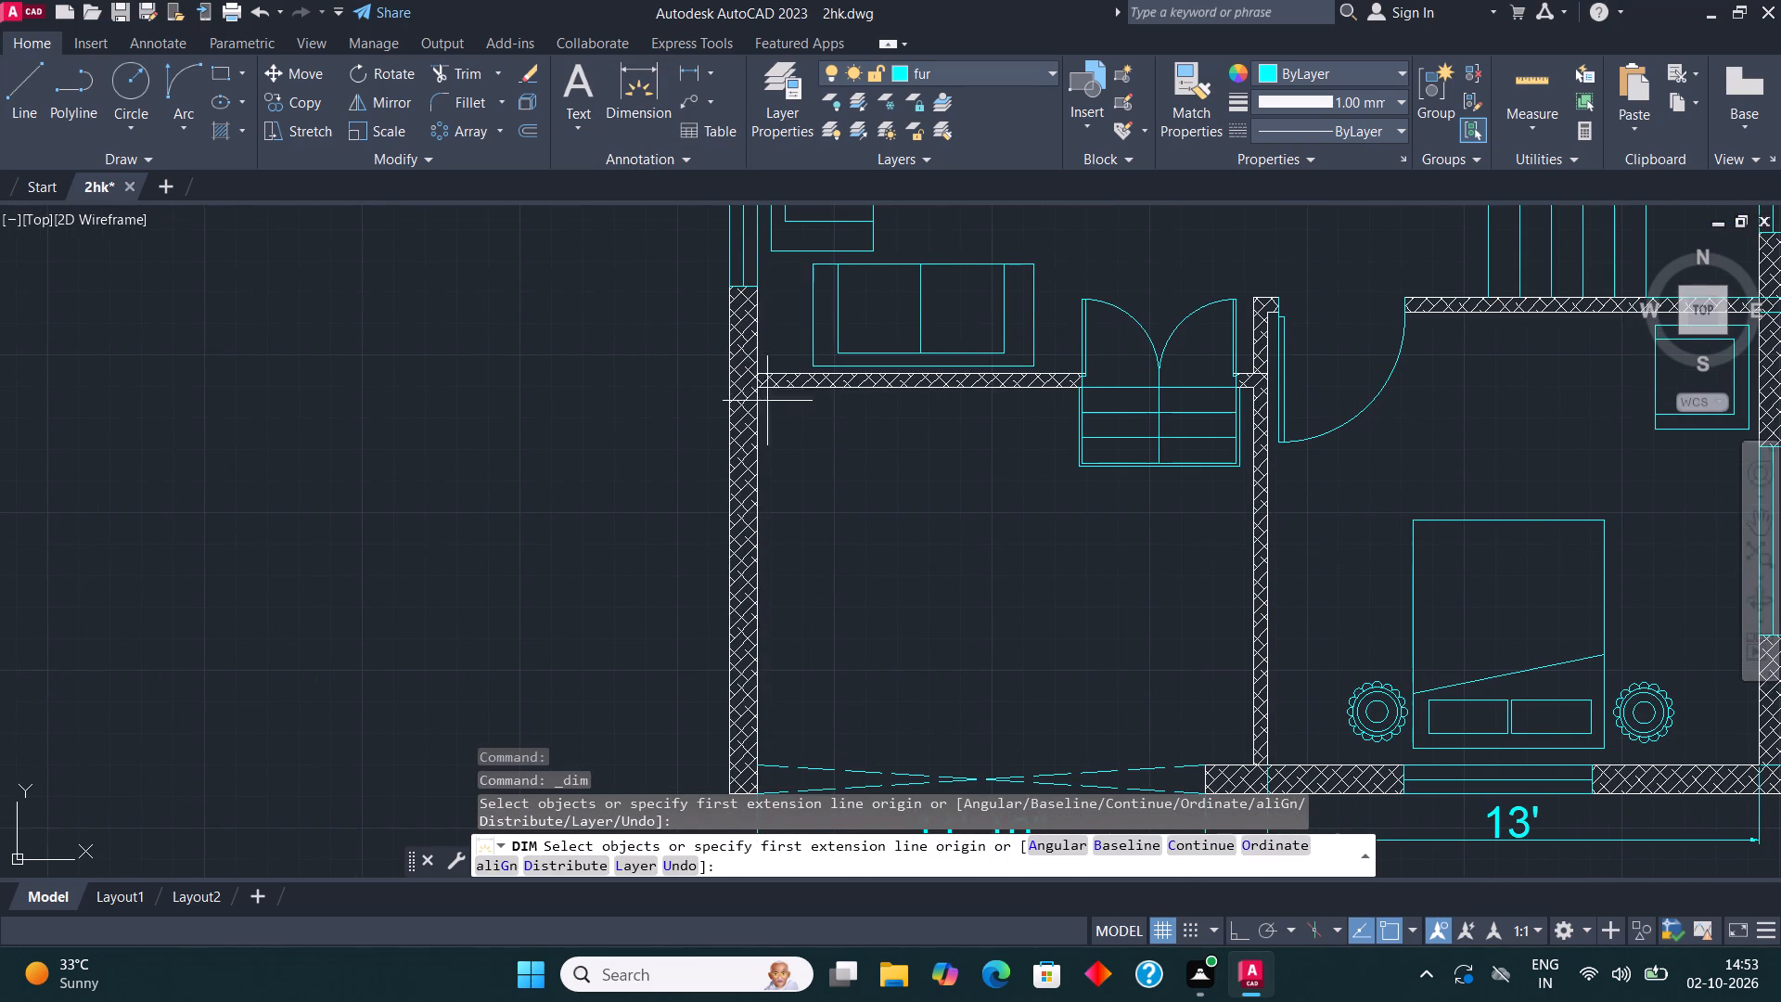
pyautogui.click(758, 389)
pyautogui.scroll(-1, 758, 389)
pyautogui.scroll(2, 774, 577)
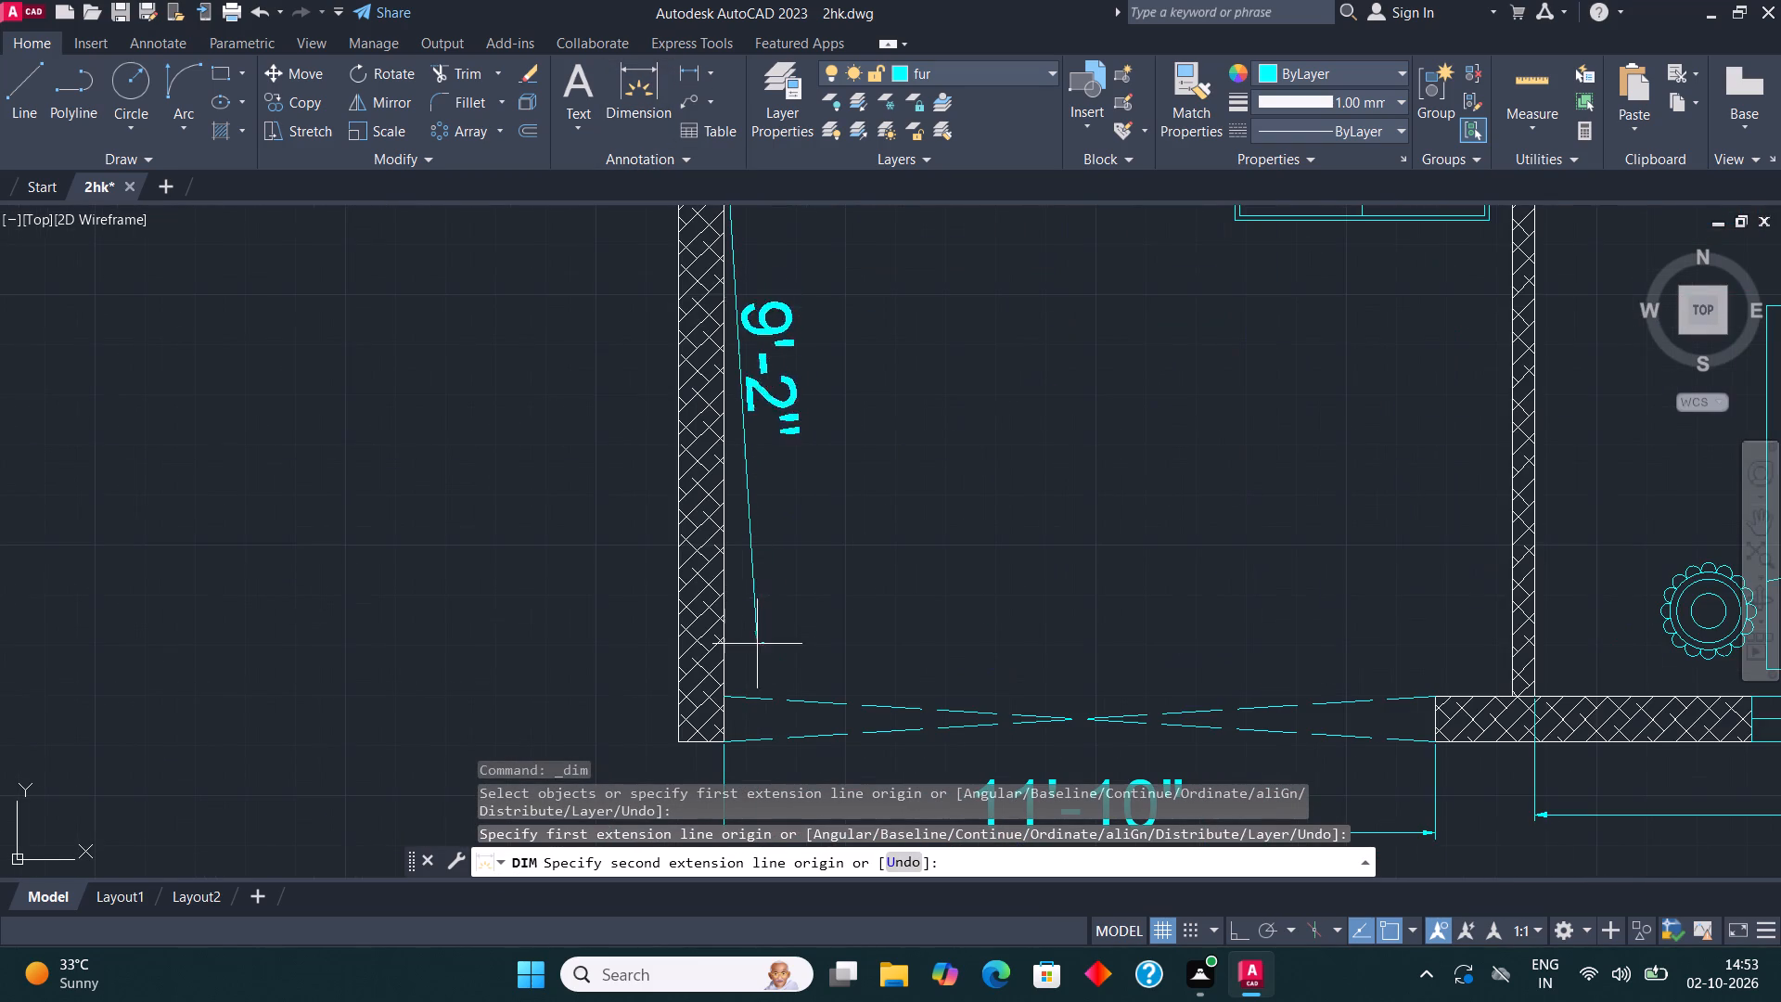
pyautogui.click(719, 692)
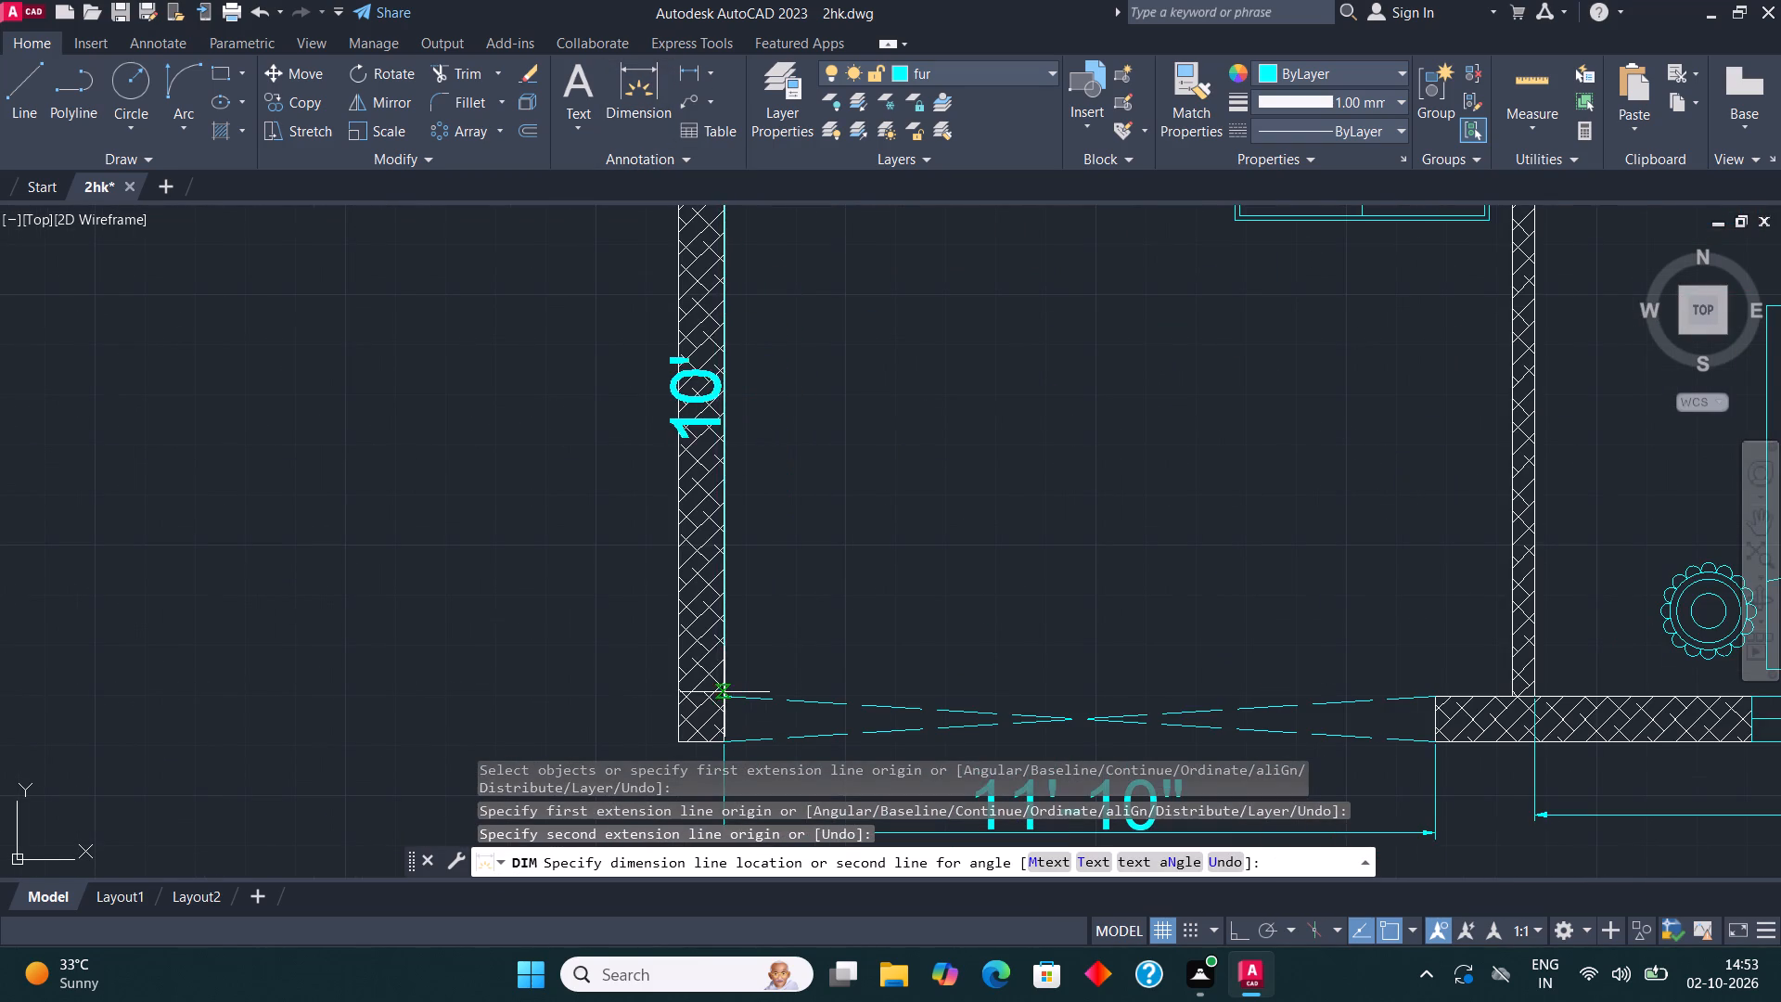
pyautogui.scroll(-2, 724, 703)
pyautogui.click(670, 678)
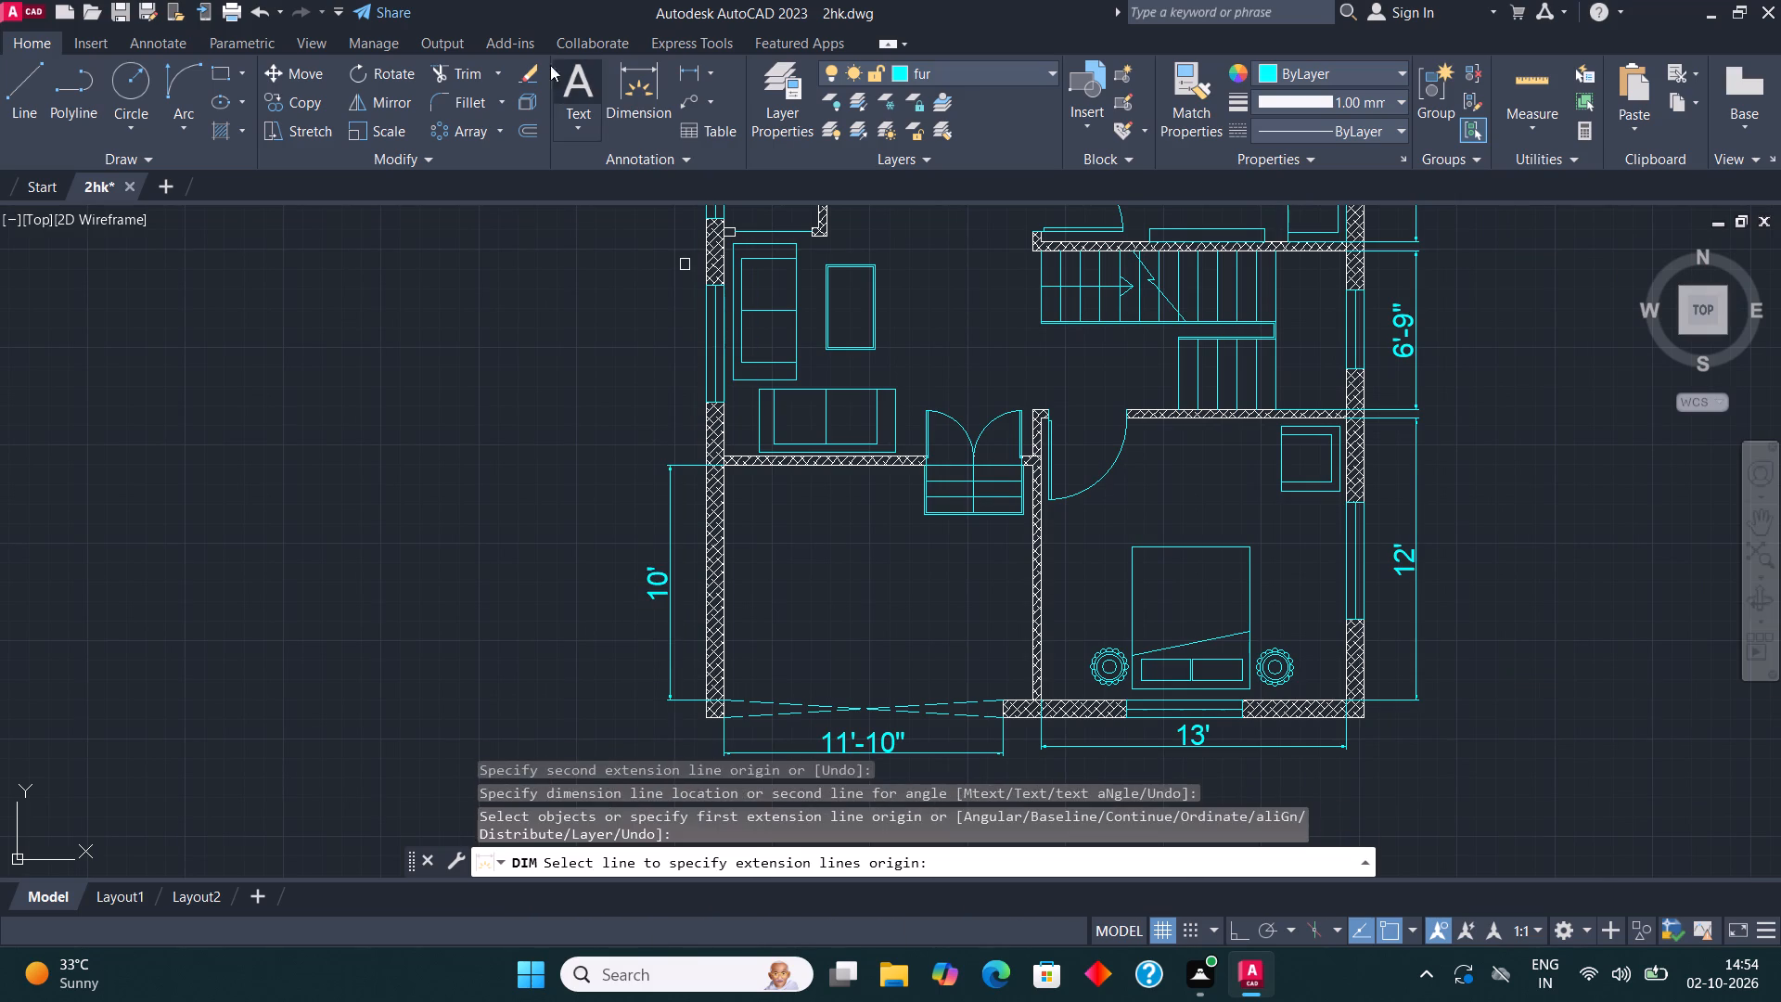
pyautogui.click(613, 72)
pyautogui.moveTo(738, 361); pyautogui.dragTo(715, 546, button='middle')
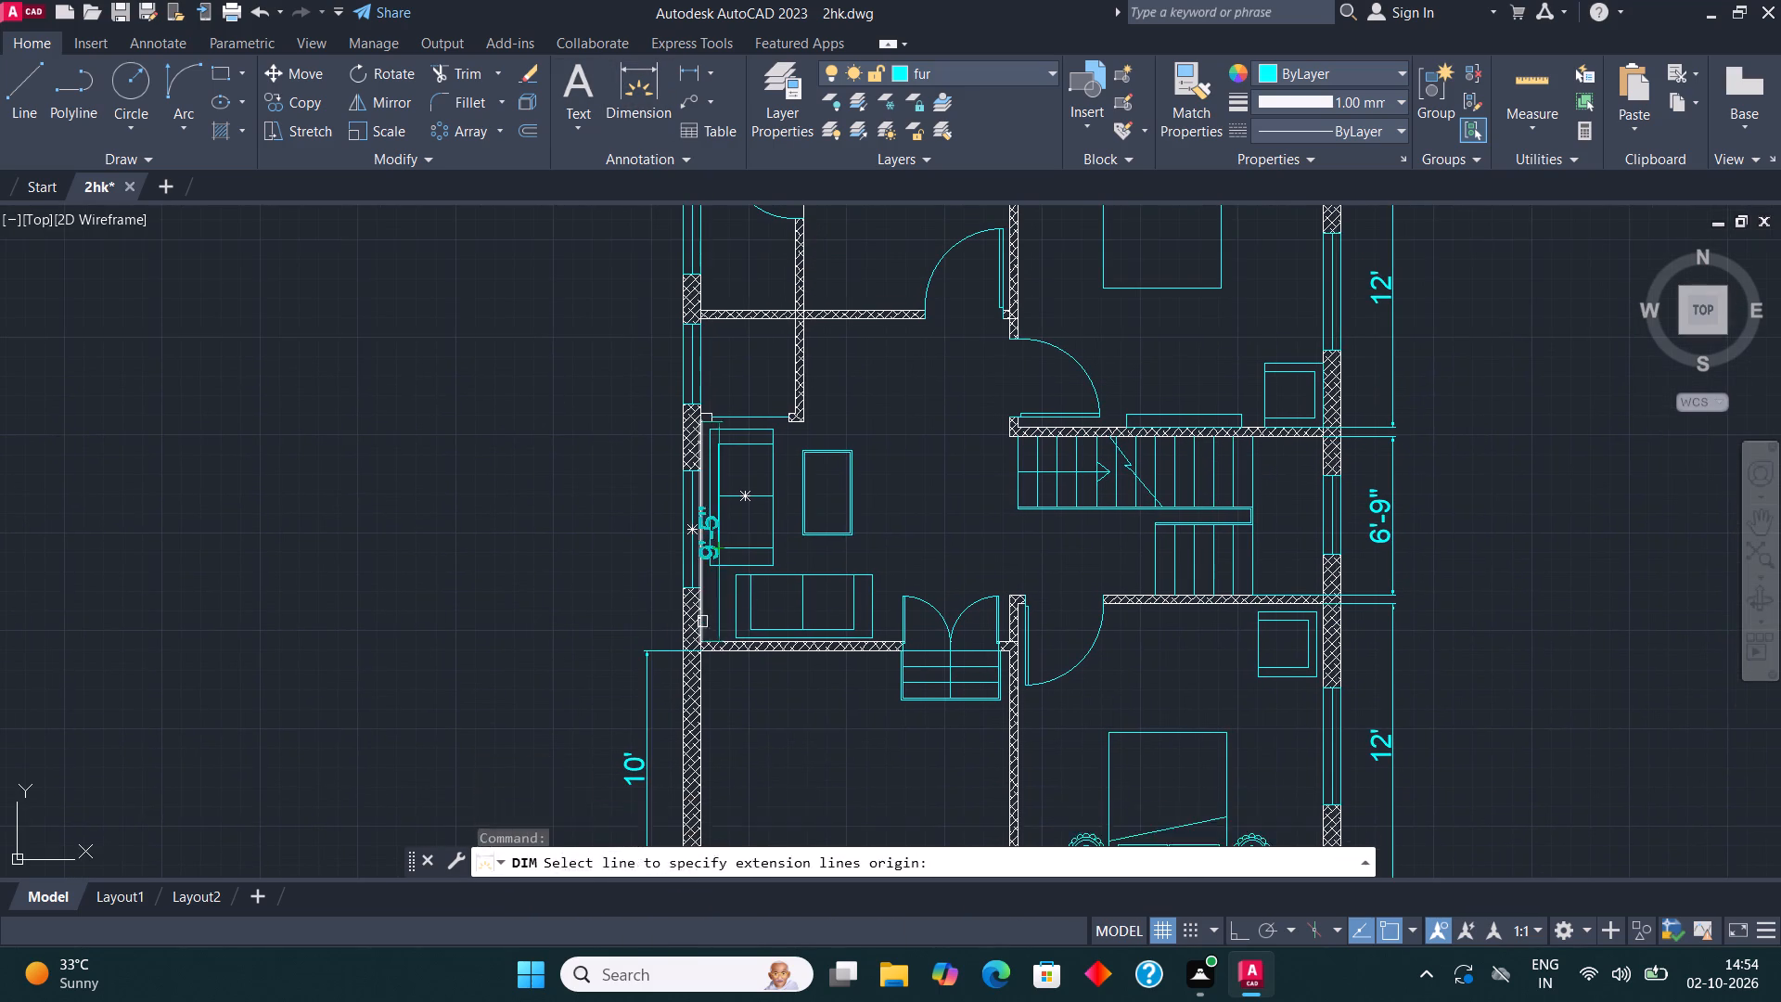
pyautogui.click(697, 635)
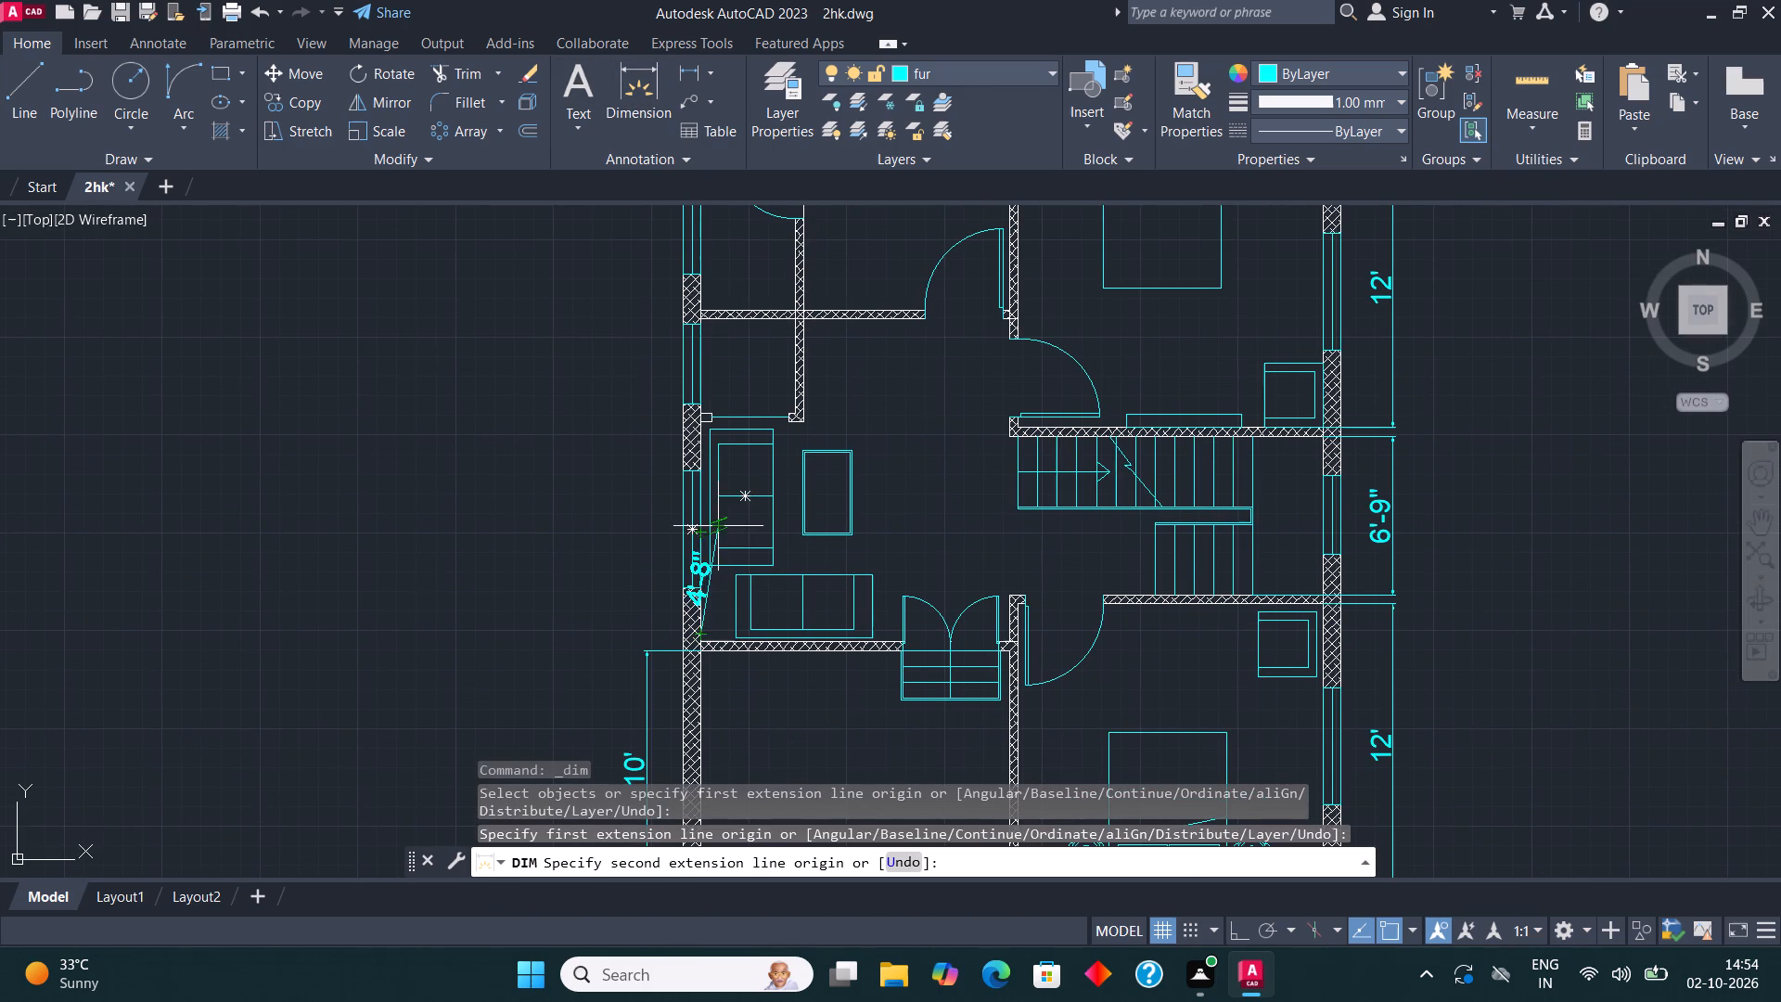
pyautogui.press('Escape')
# Dimension the living room's depth from its south wall to the small room's opening, placing it outside the west wall.
pyautogui.click(621, 84)
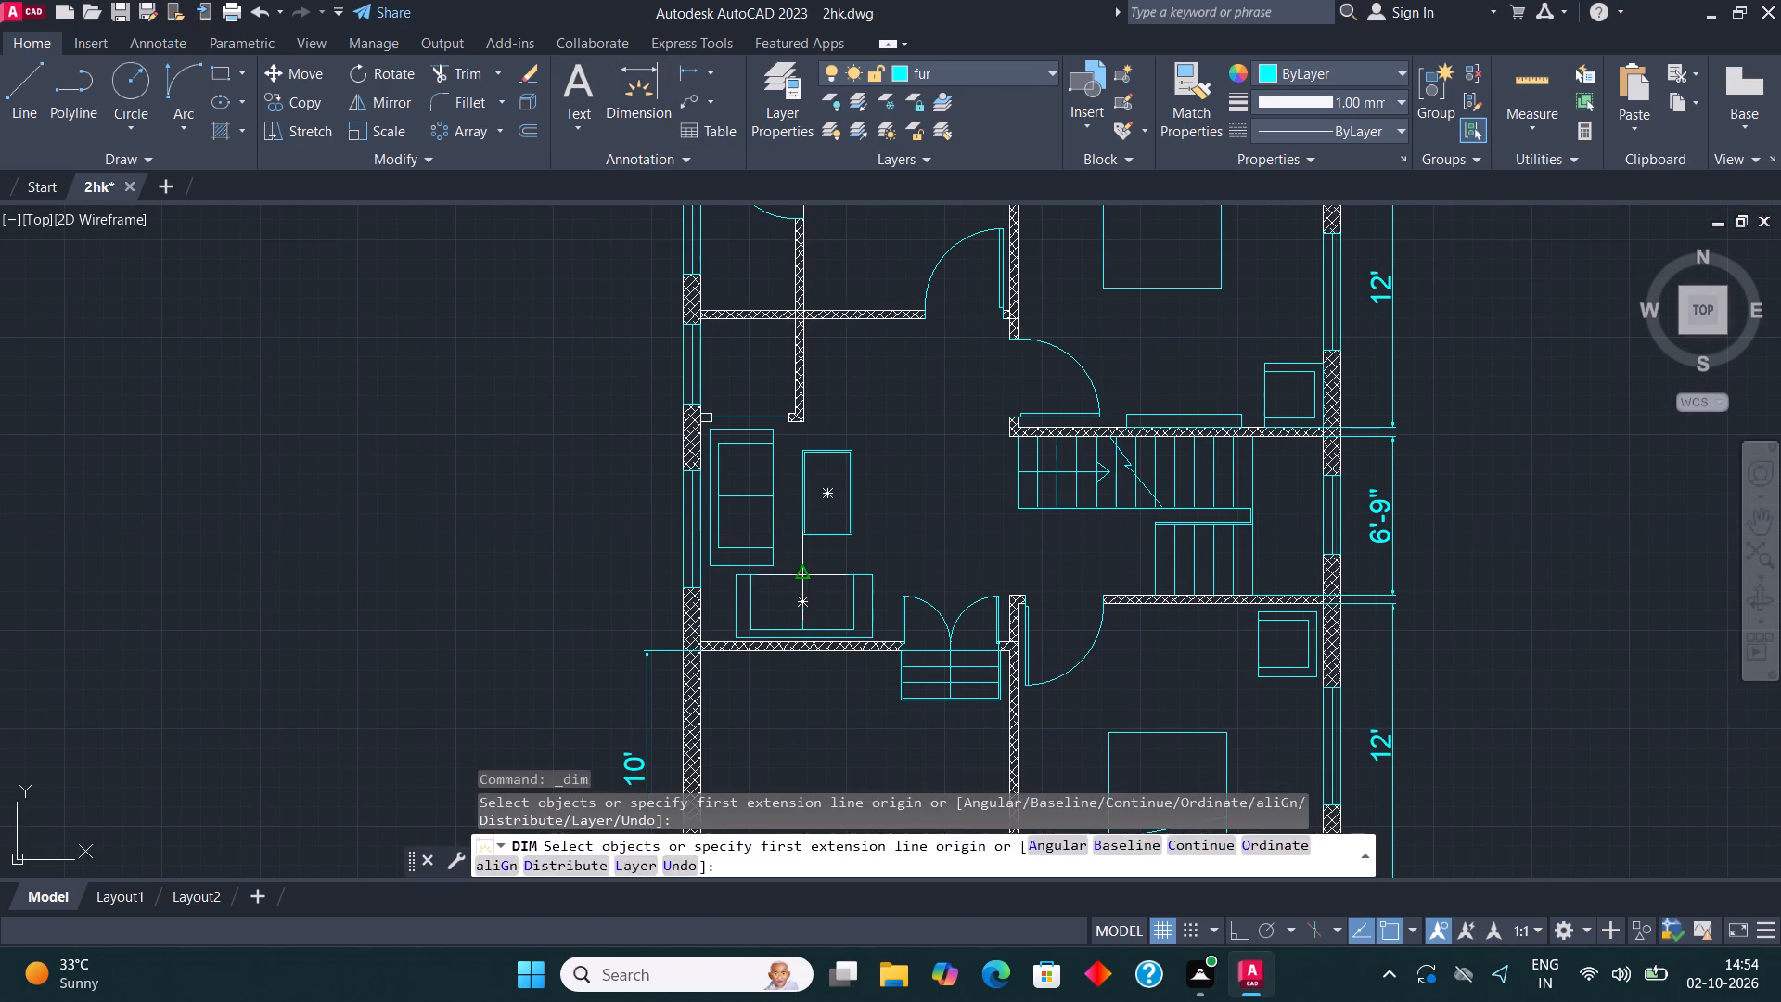
pyautogui.scroll(2, 744, 618)
pyautogui.click(634, 681)
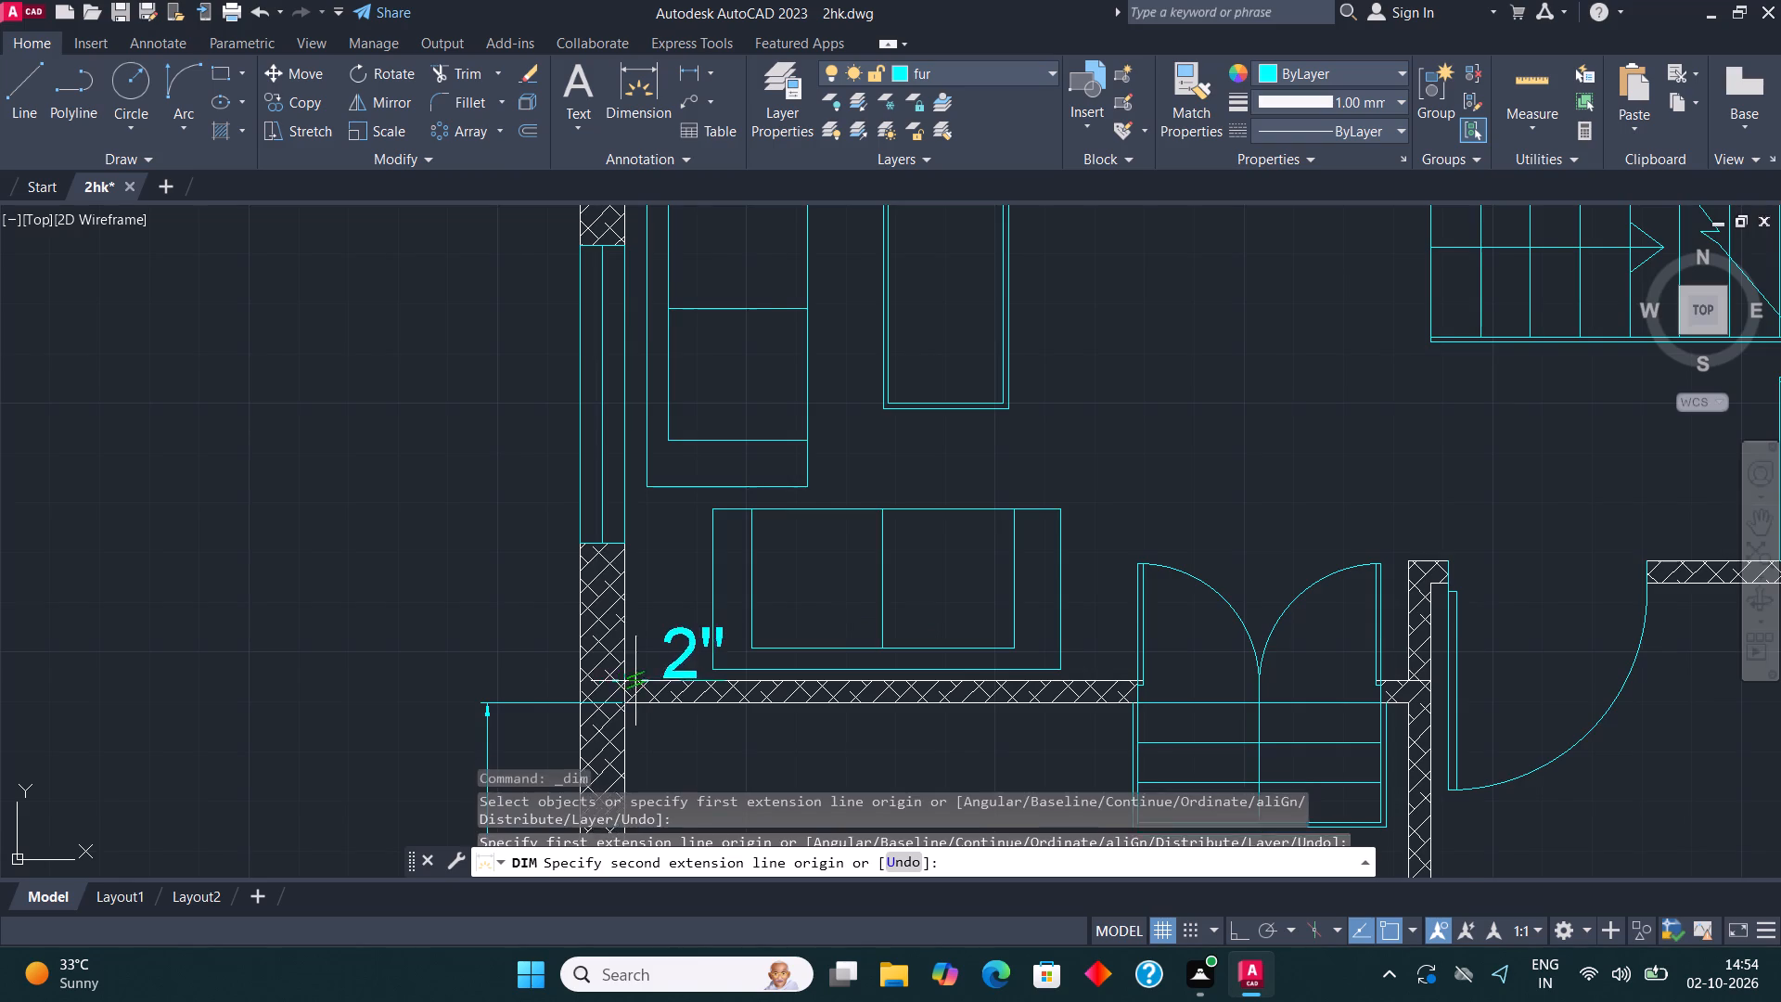
pyautogui.scroll(-1, 647, 685)
pyautogui.scroll(1, 633, 353)
pyautogui.click(630, 322)
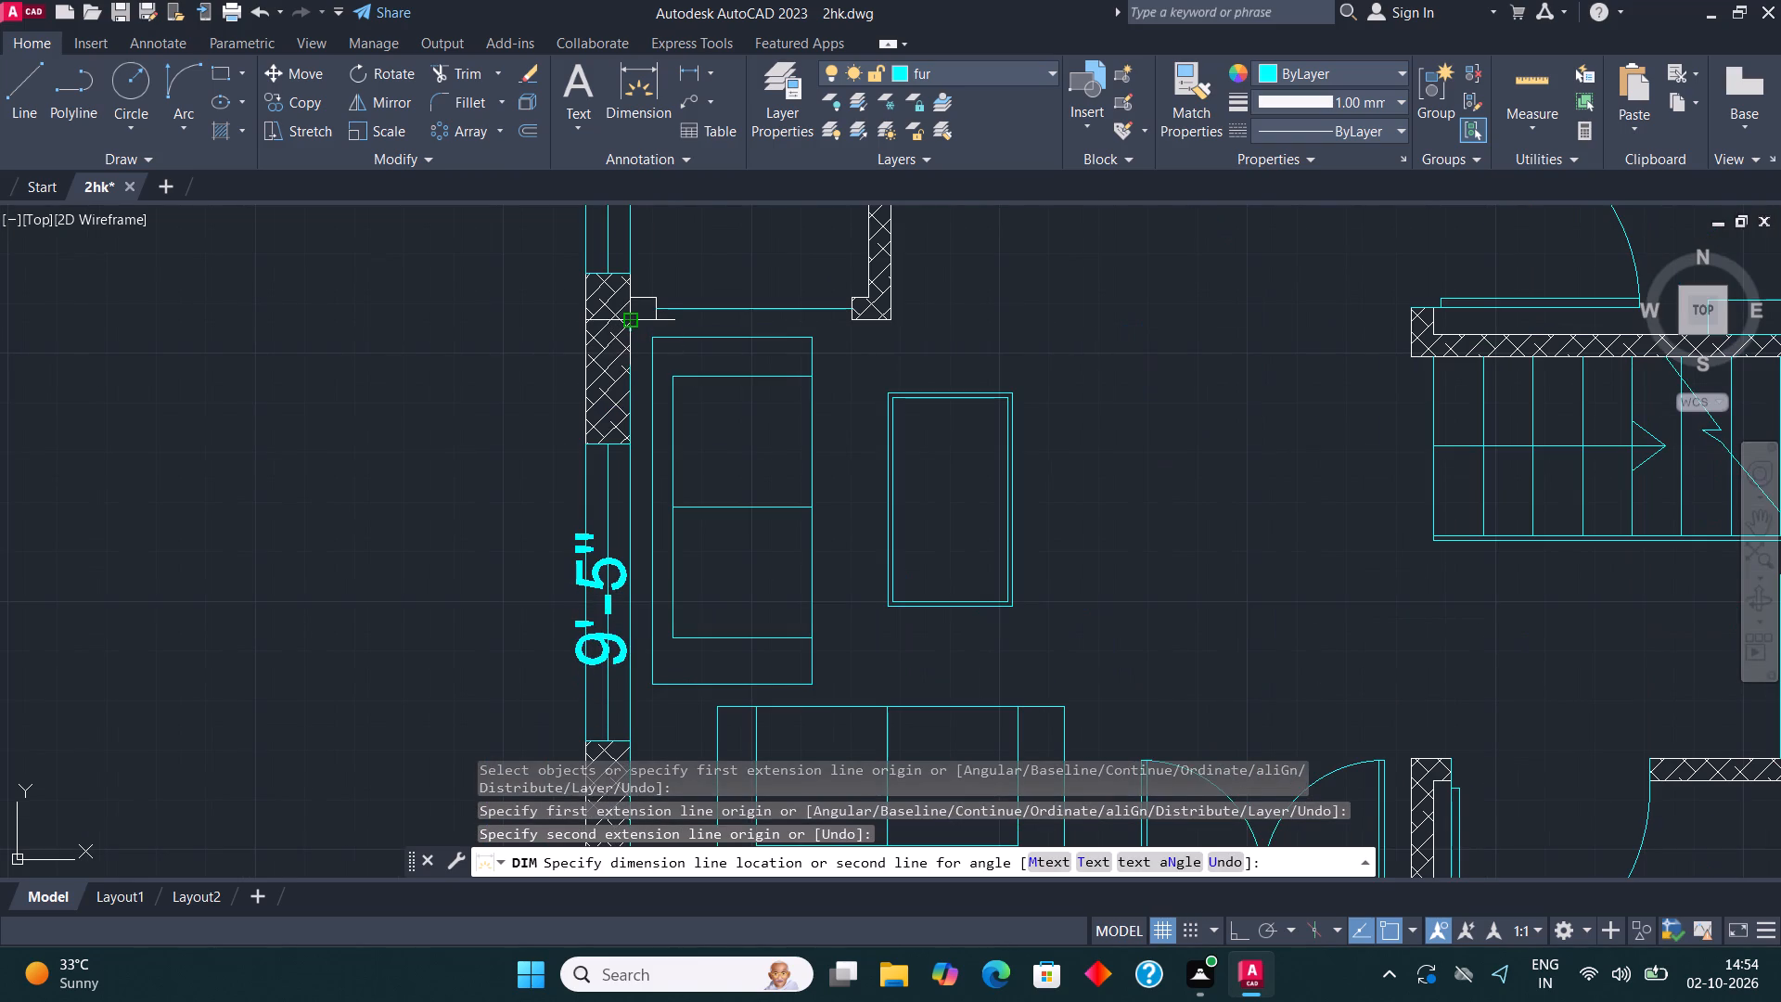
pyautogui.scroll(-1, 625, 334)
pyautogui.click(542, 335)
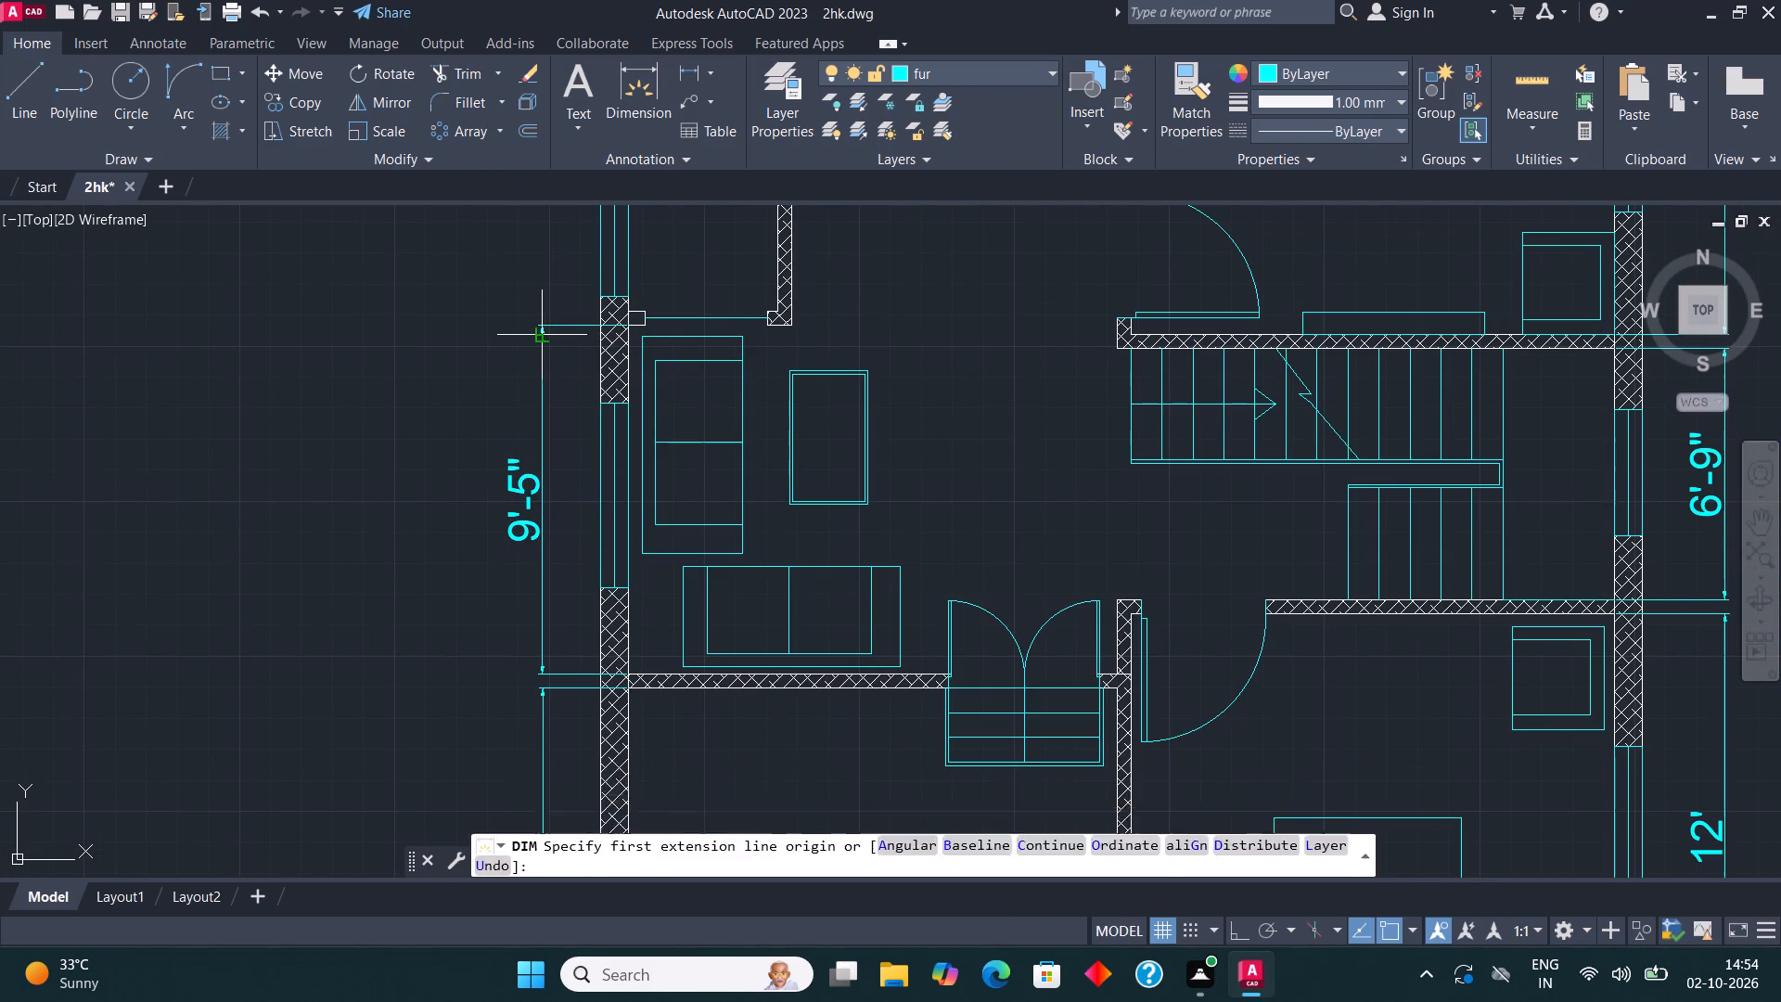
pyautogui.press('Escape')
# Dimension the inner depth of the small room north of the living room, placing the dimension outside the west wall.
pyautogui.moveTo(704, 352); pyautogui.dragTo(838, 597, button='middle')
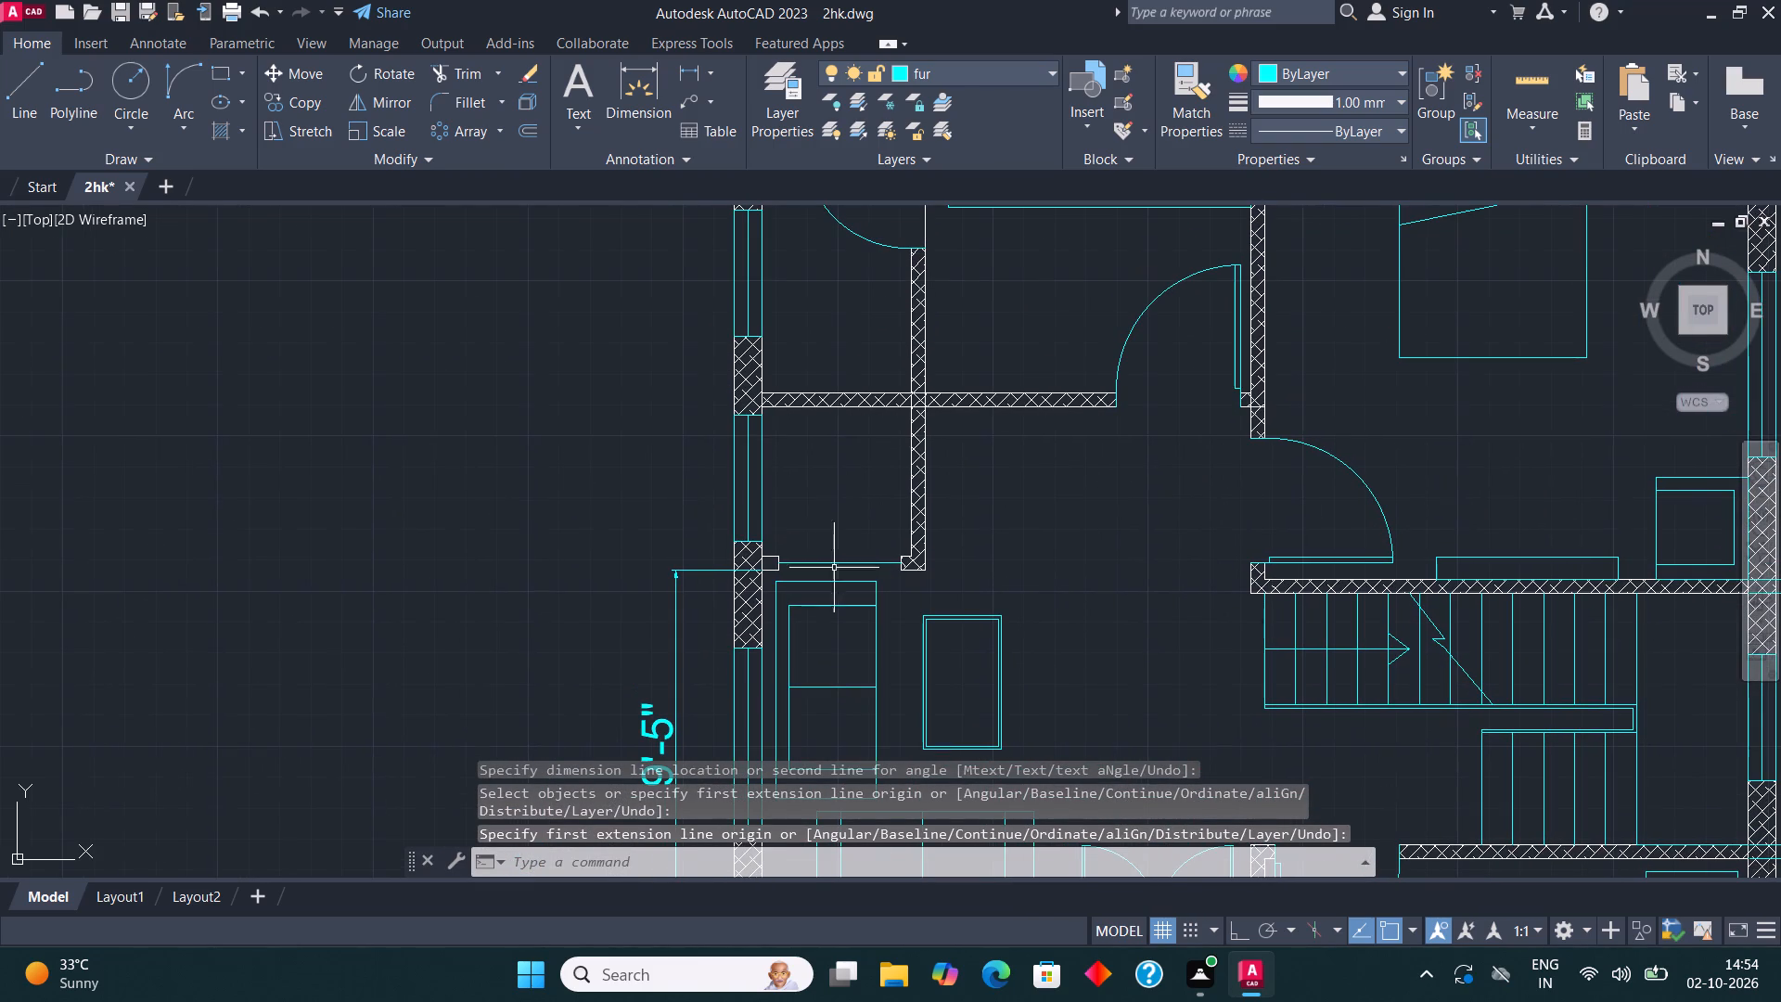
pyautogui.moveTo(1046, 414); pyautogui.dragTo(994, 456, button='middle')
pyautogui.click(638, 67)
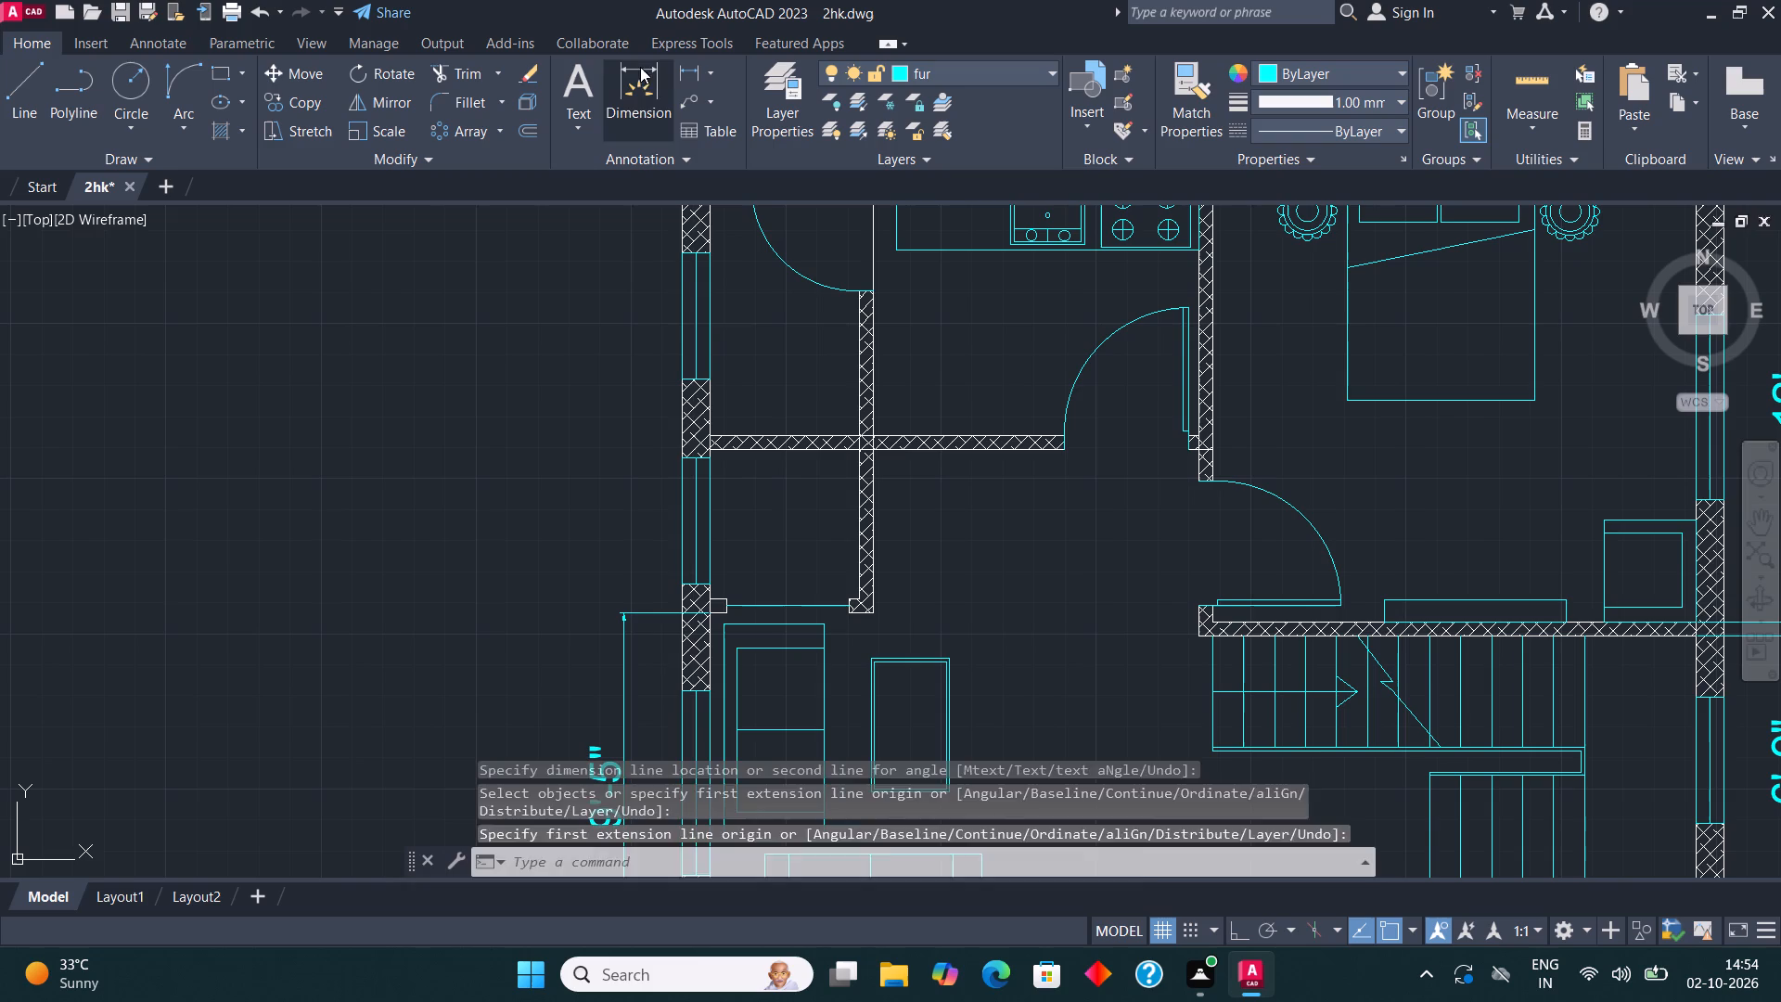
pyautogui.scroll(1, 712, 598)
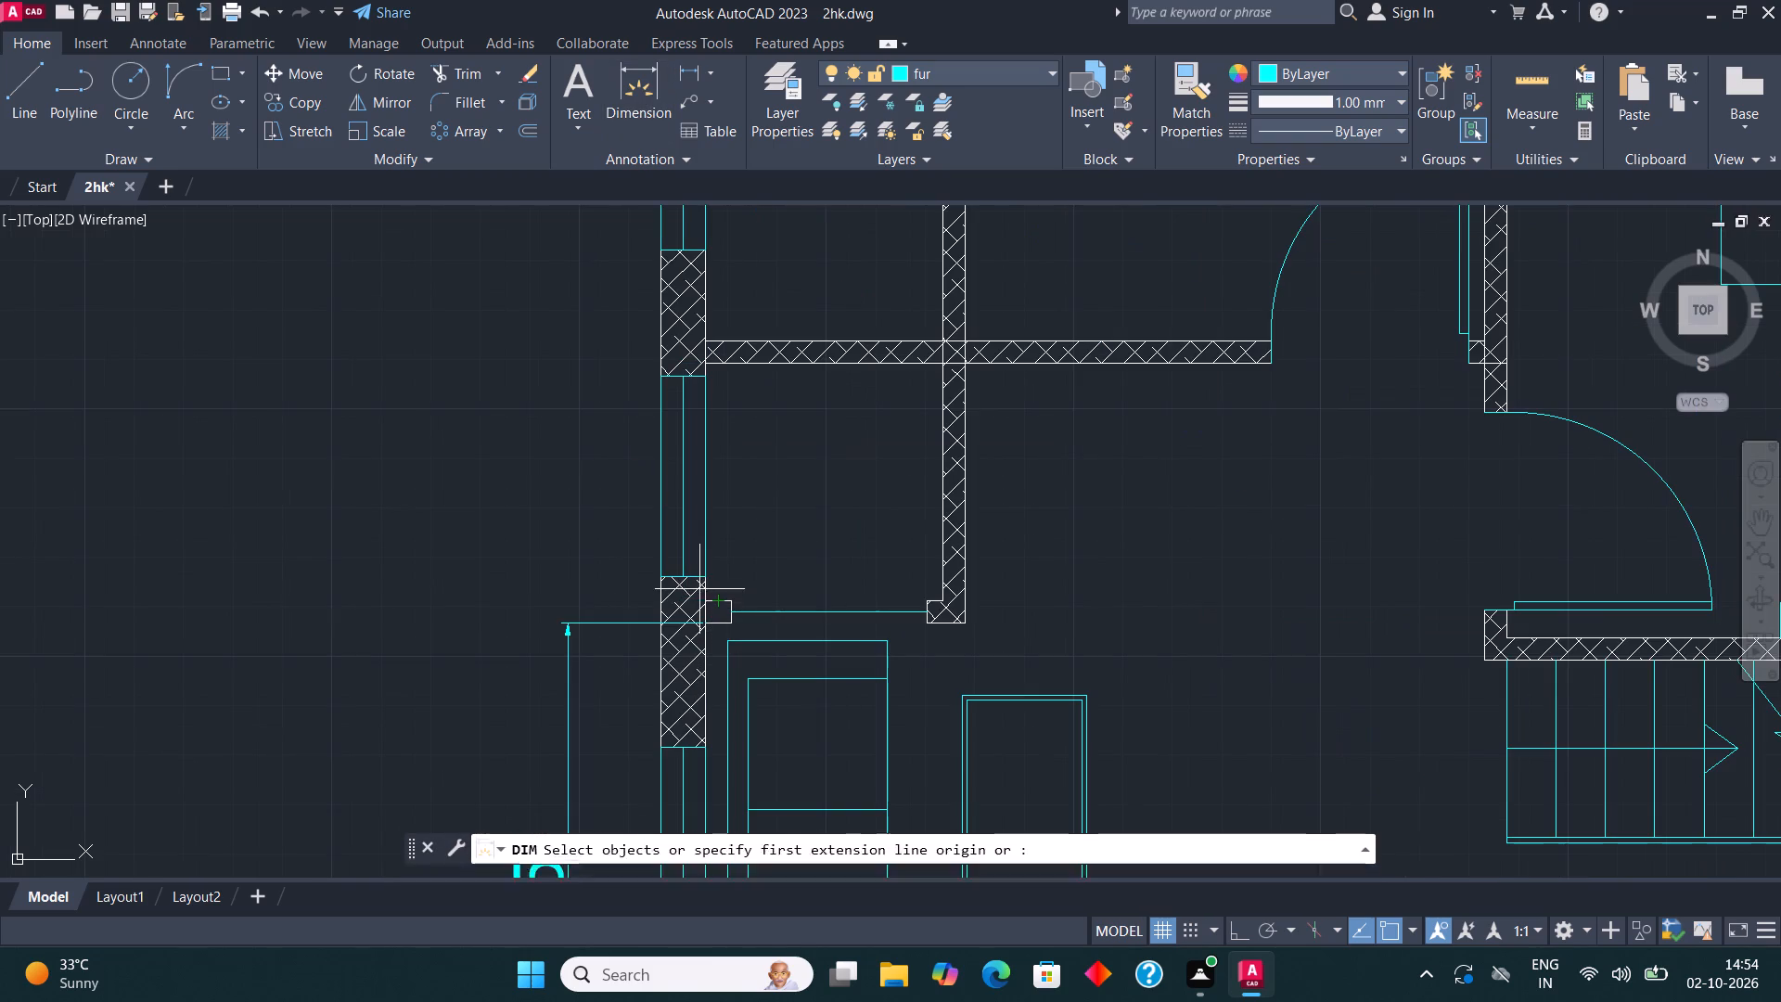
pyautogui.click(704, 597)
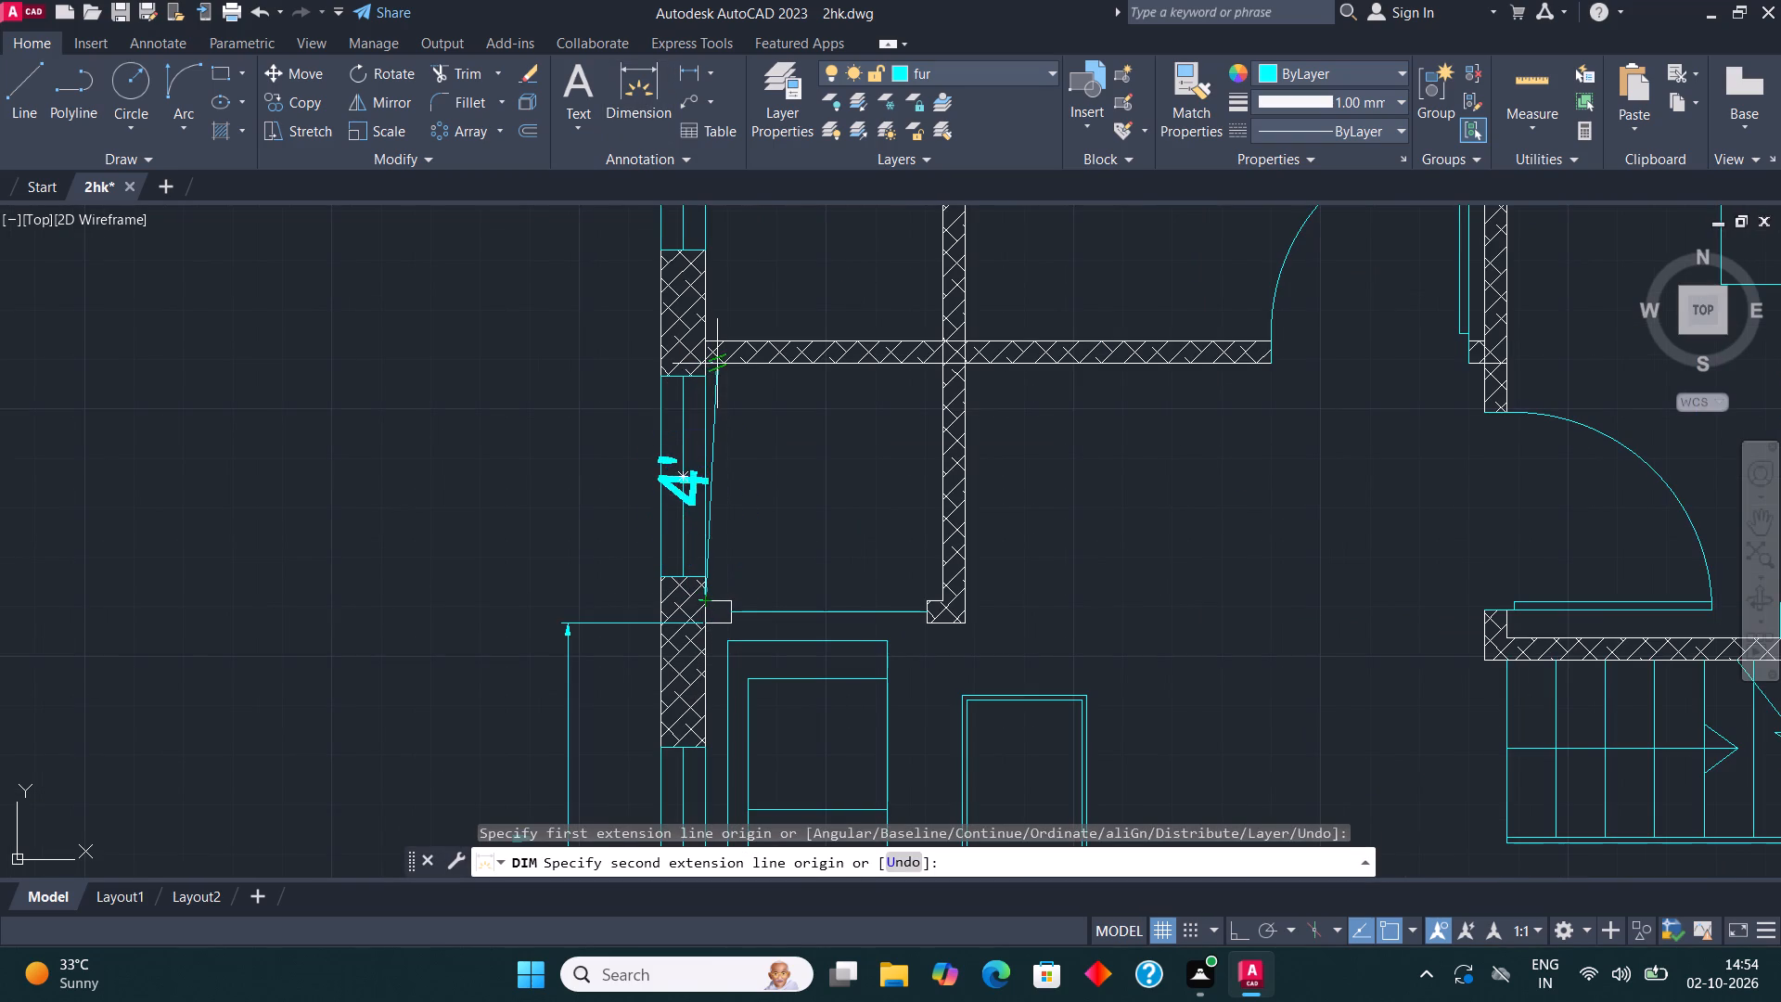
pyautogui.click(708, 365)
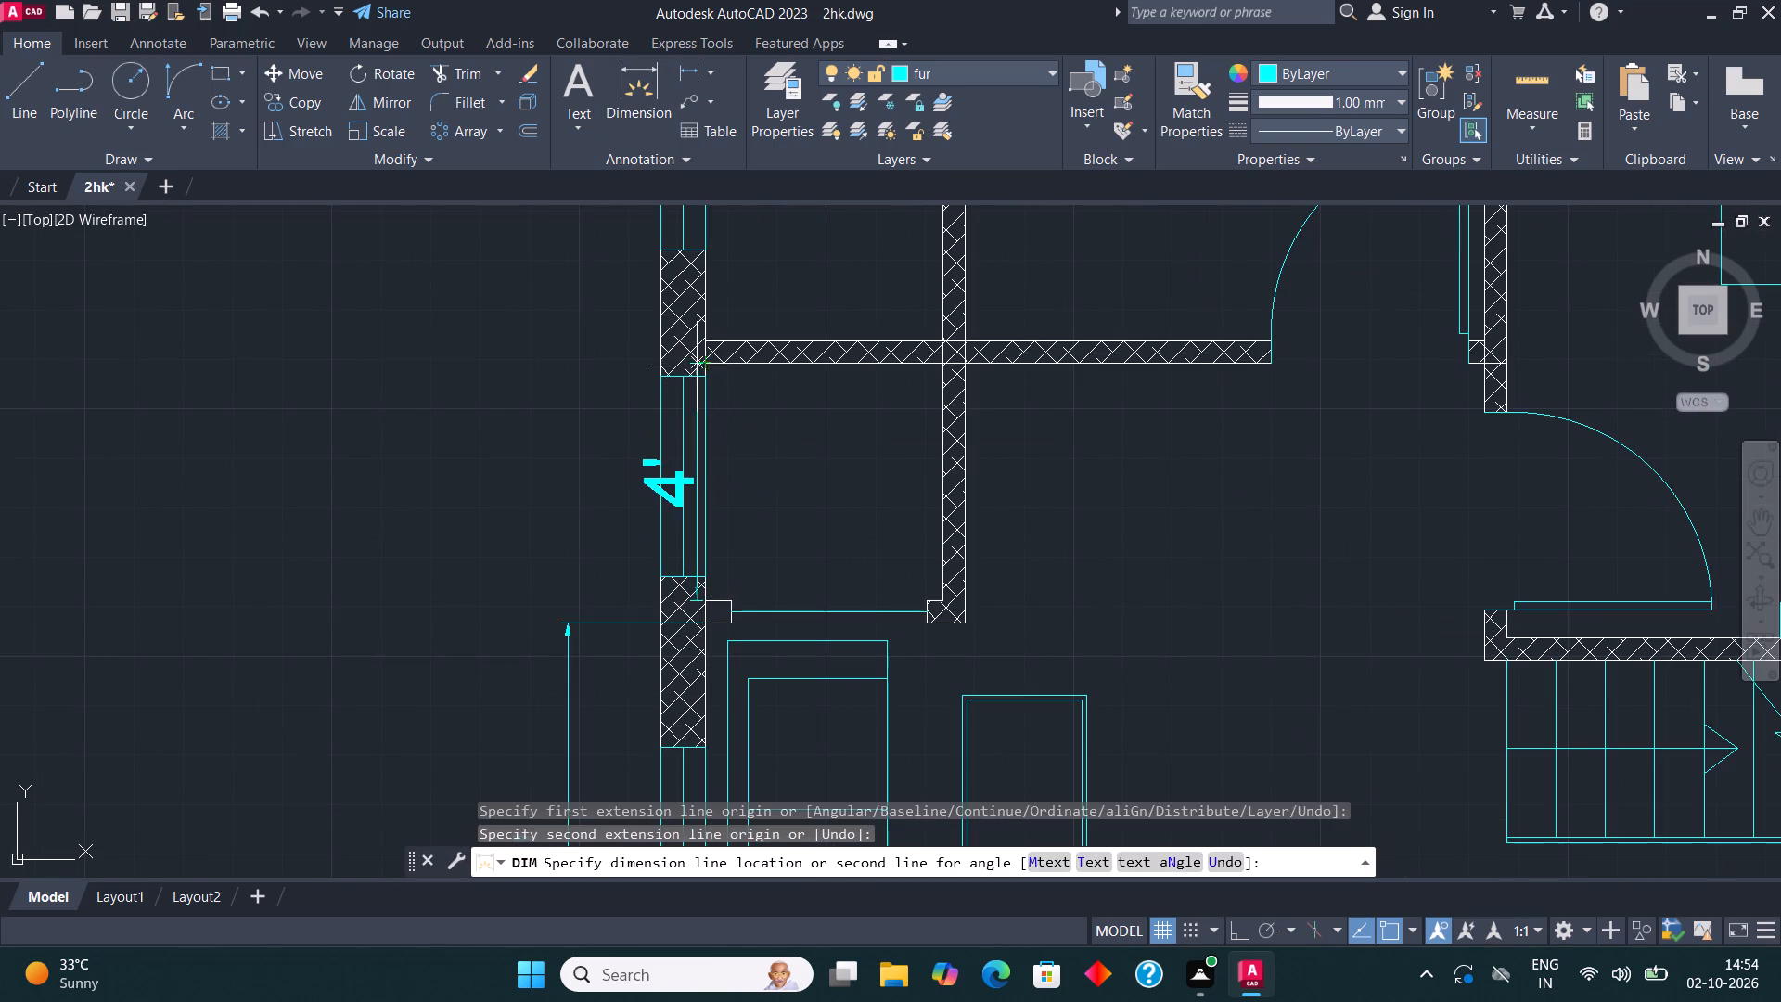
pyautogui.click(569, 363)
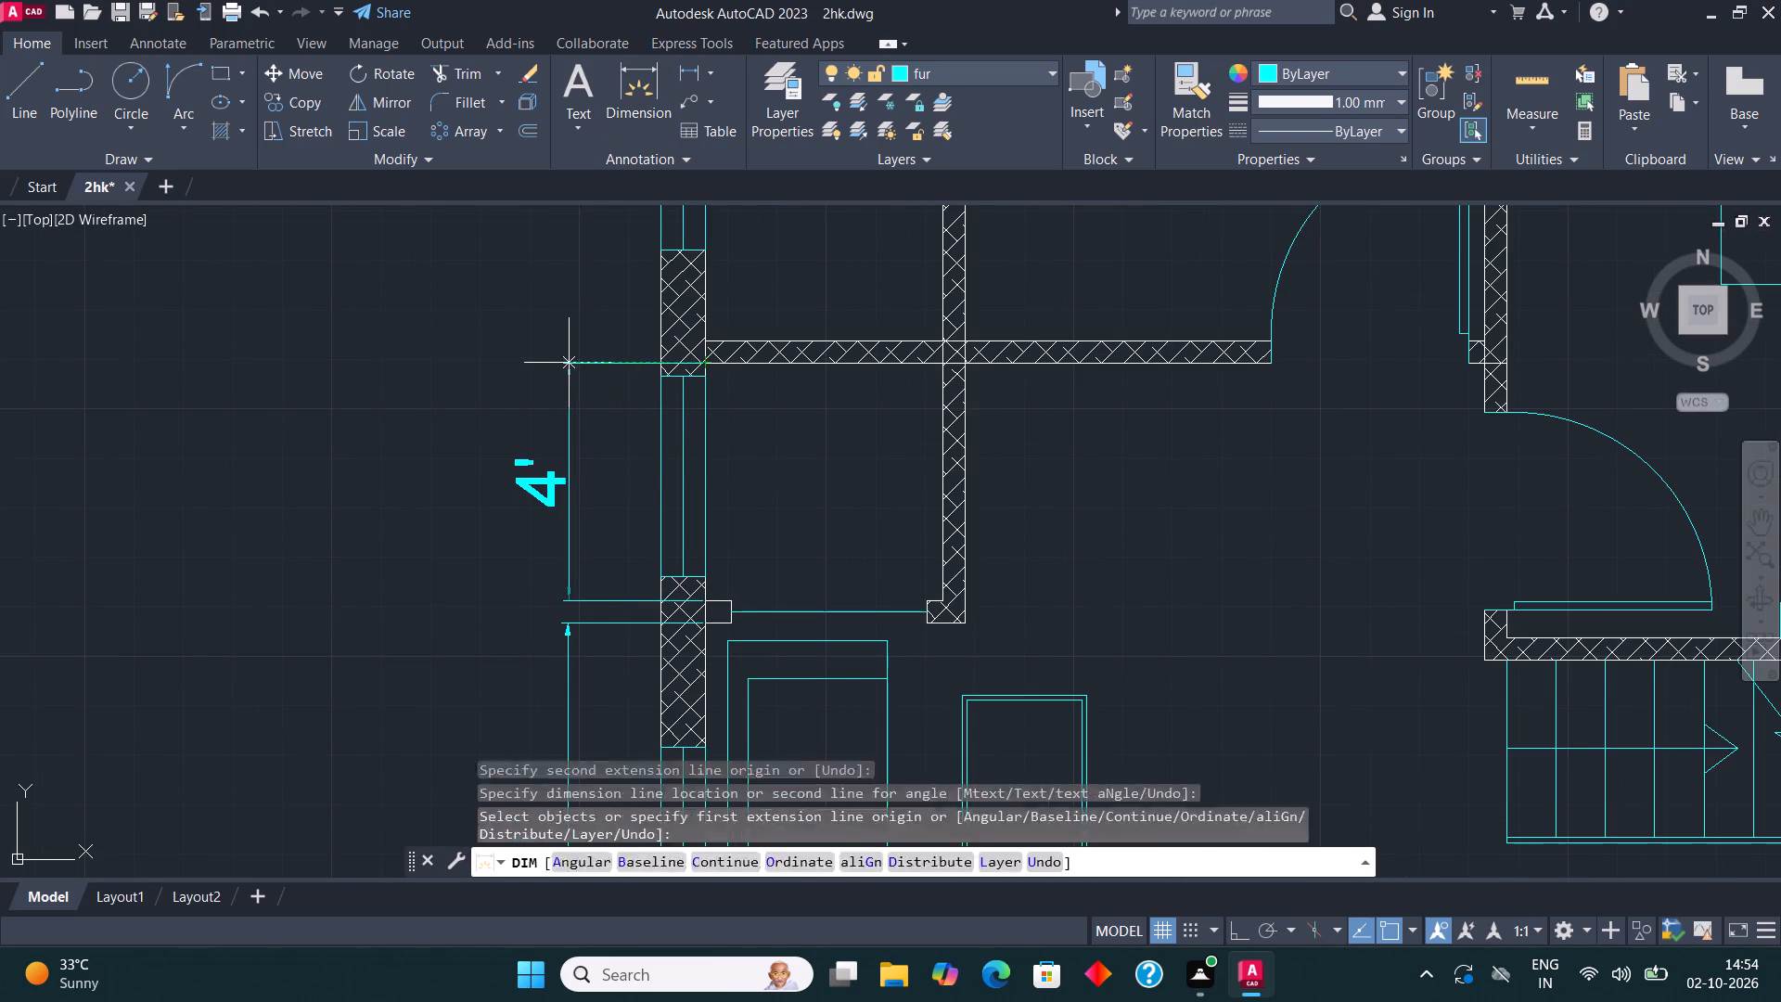
# Dimension the inner depth of the northwest corner room, placing it outside the west wall in line with the dimension below.
pyautogui.moveTo(1054, 286); pyautogui.dragTo(1066, 560, button='middle')
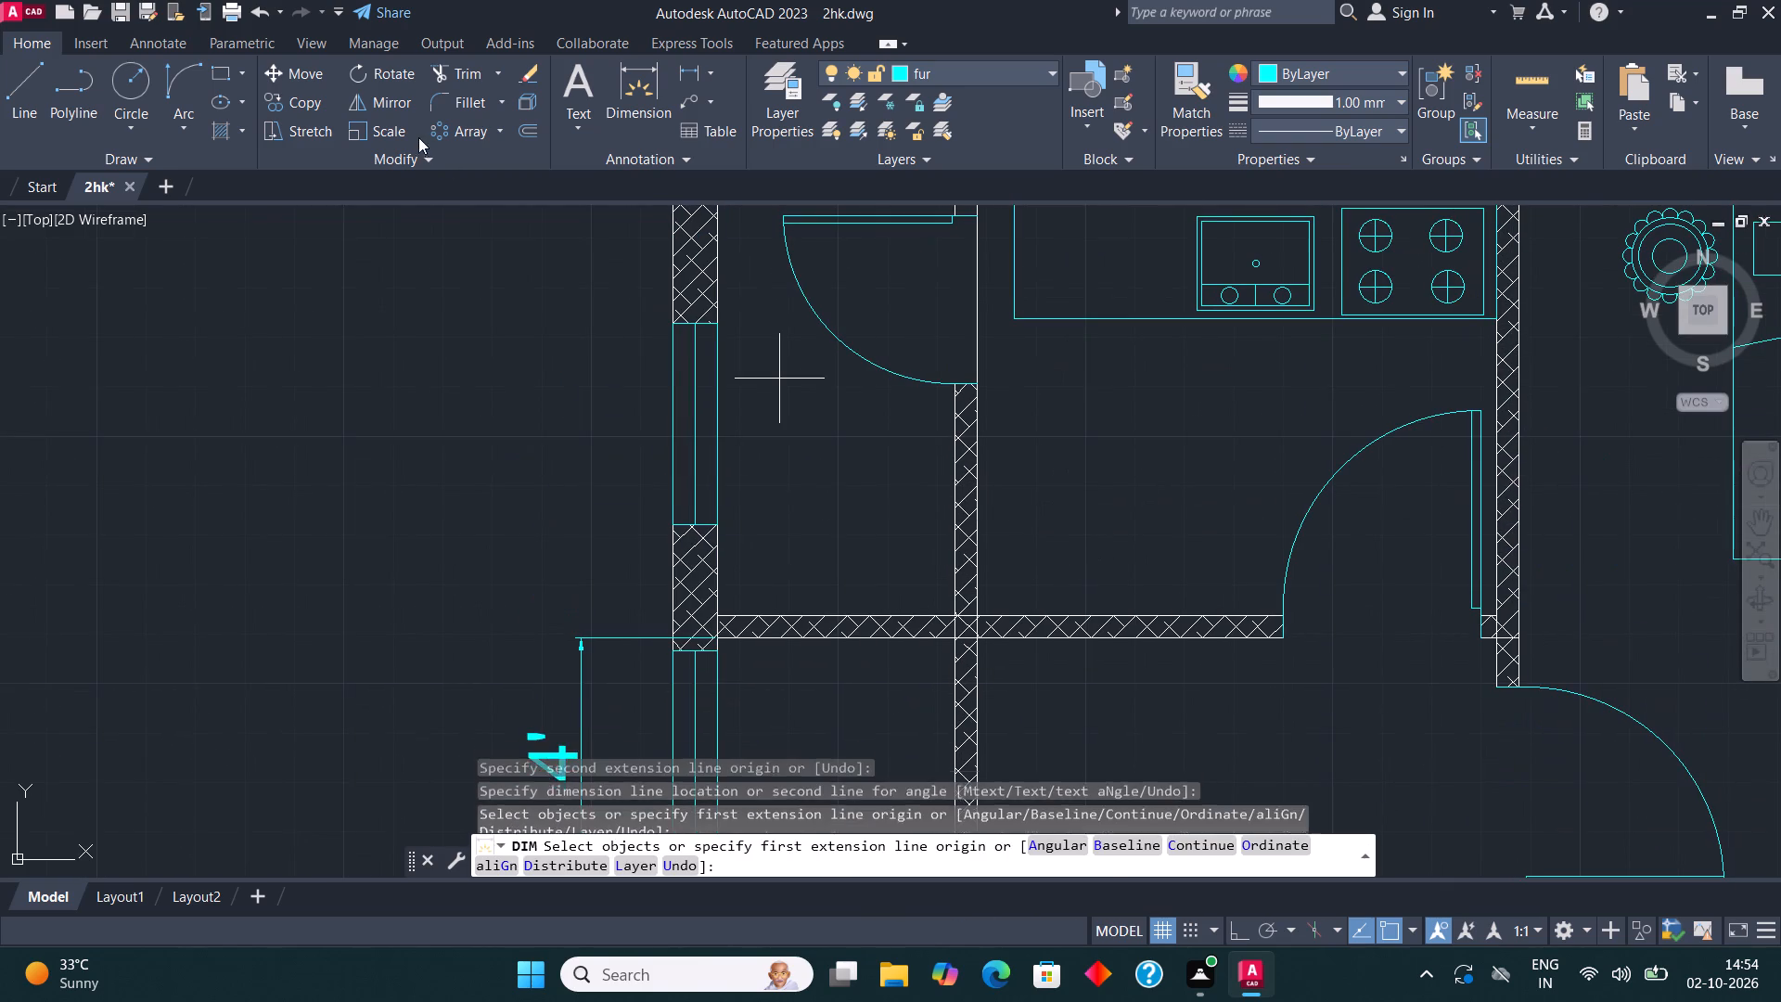
pyautogui.click(633, 71)
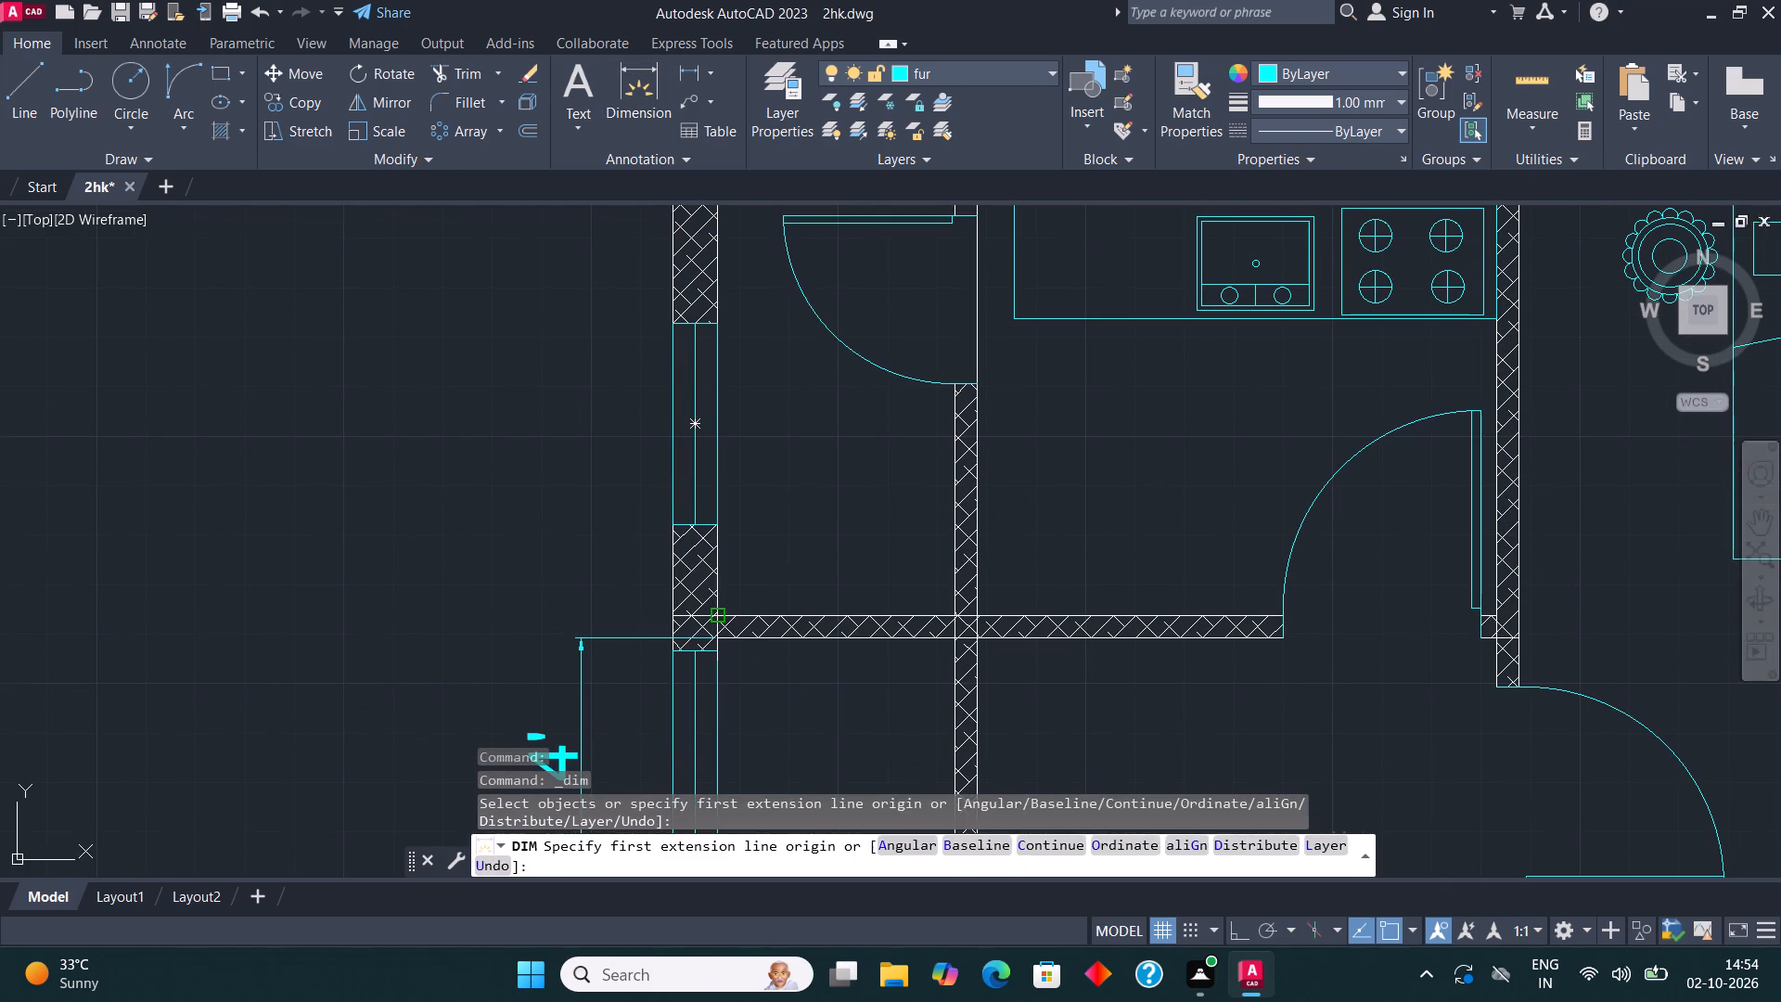
pyautogui.click(718, 614)
pyautogui.scroll(-1, 713, 561)
pyautogui.scroll(1, 716, 331)
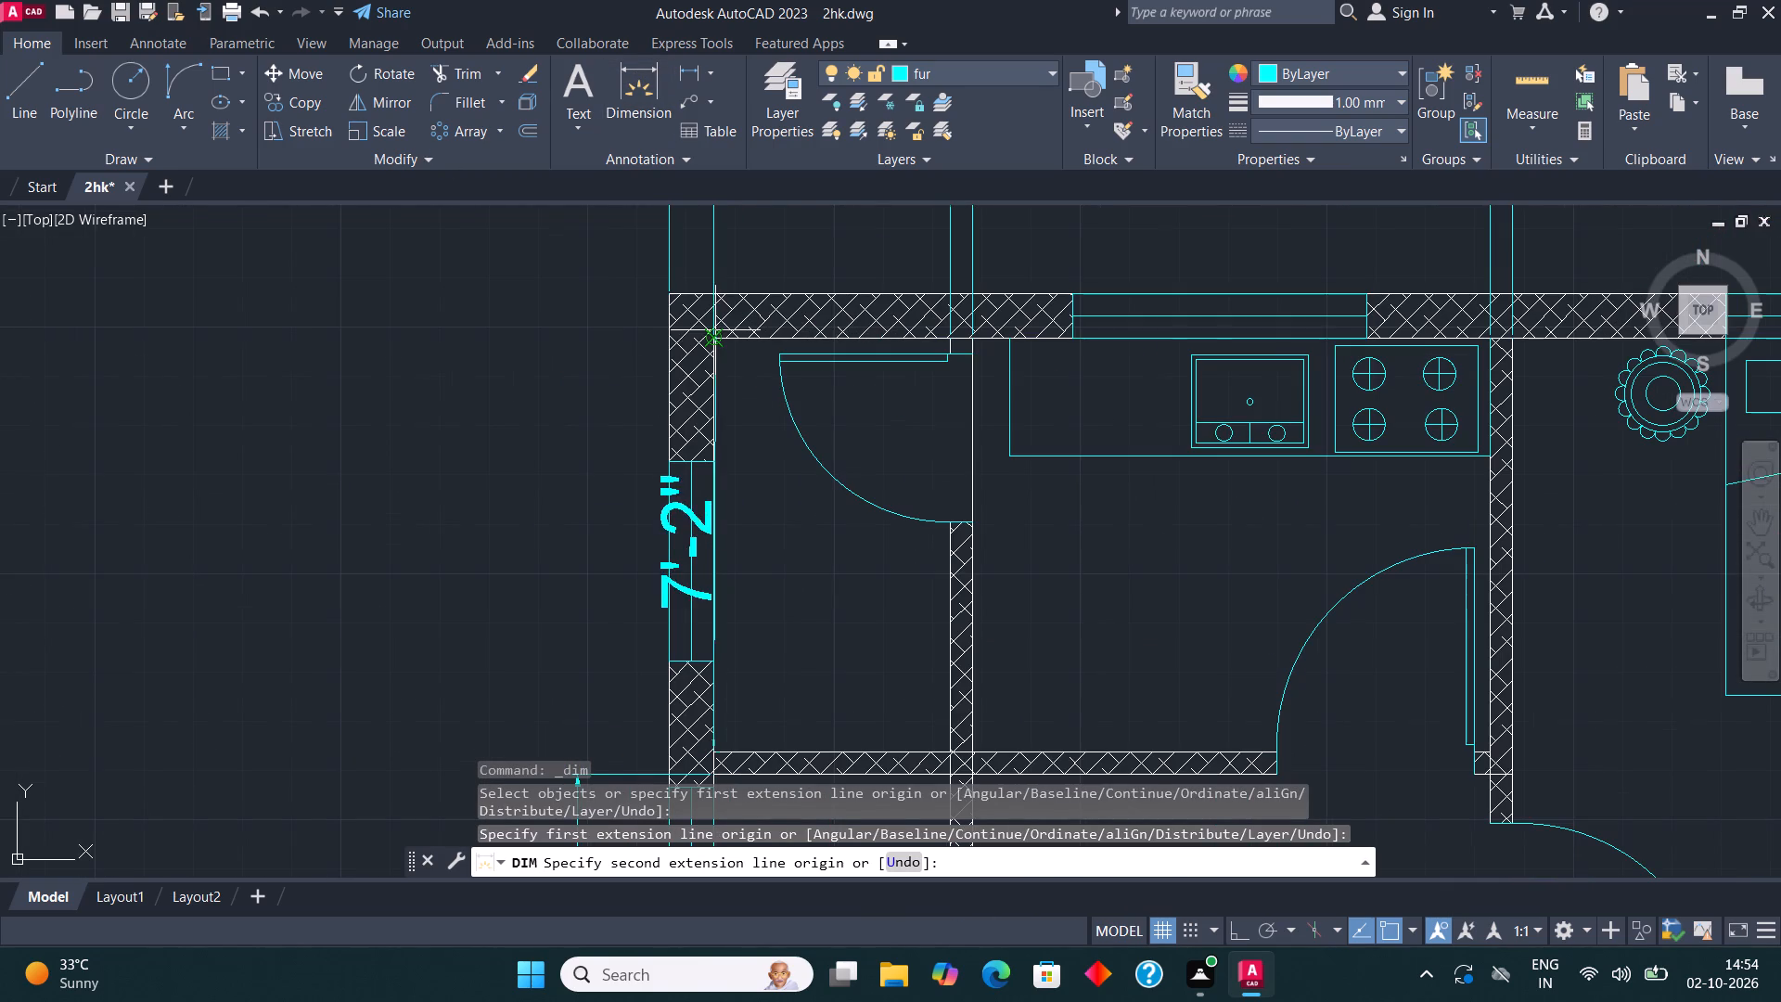
pyautogui.click(715, 344)
pyautogui.scroll(-1, 711, 346)
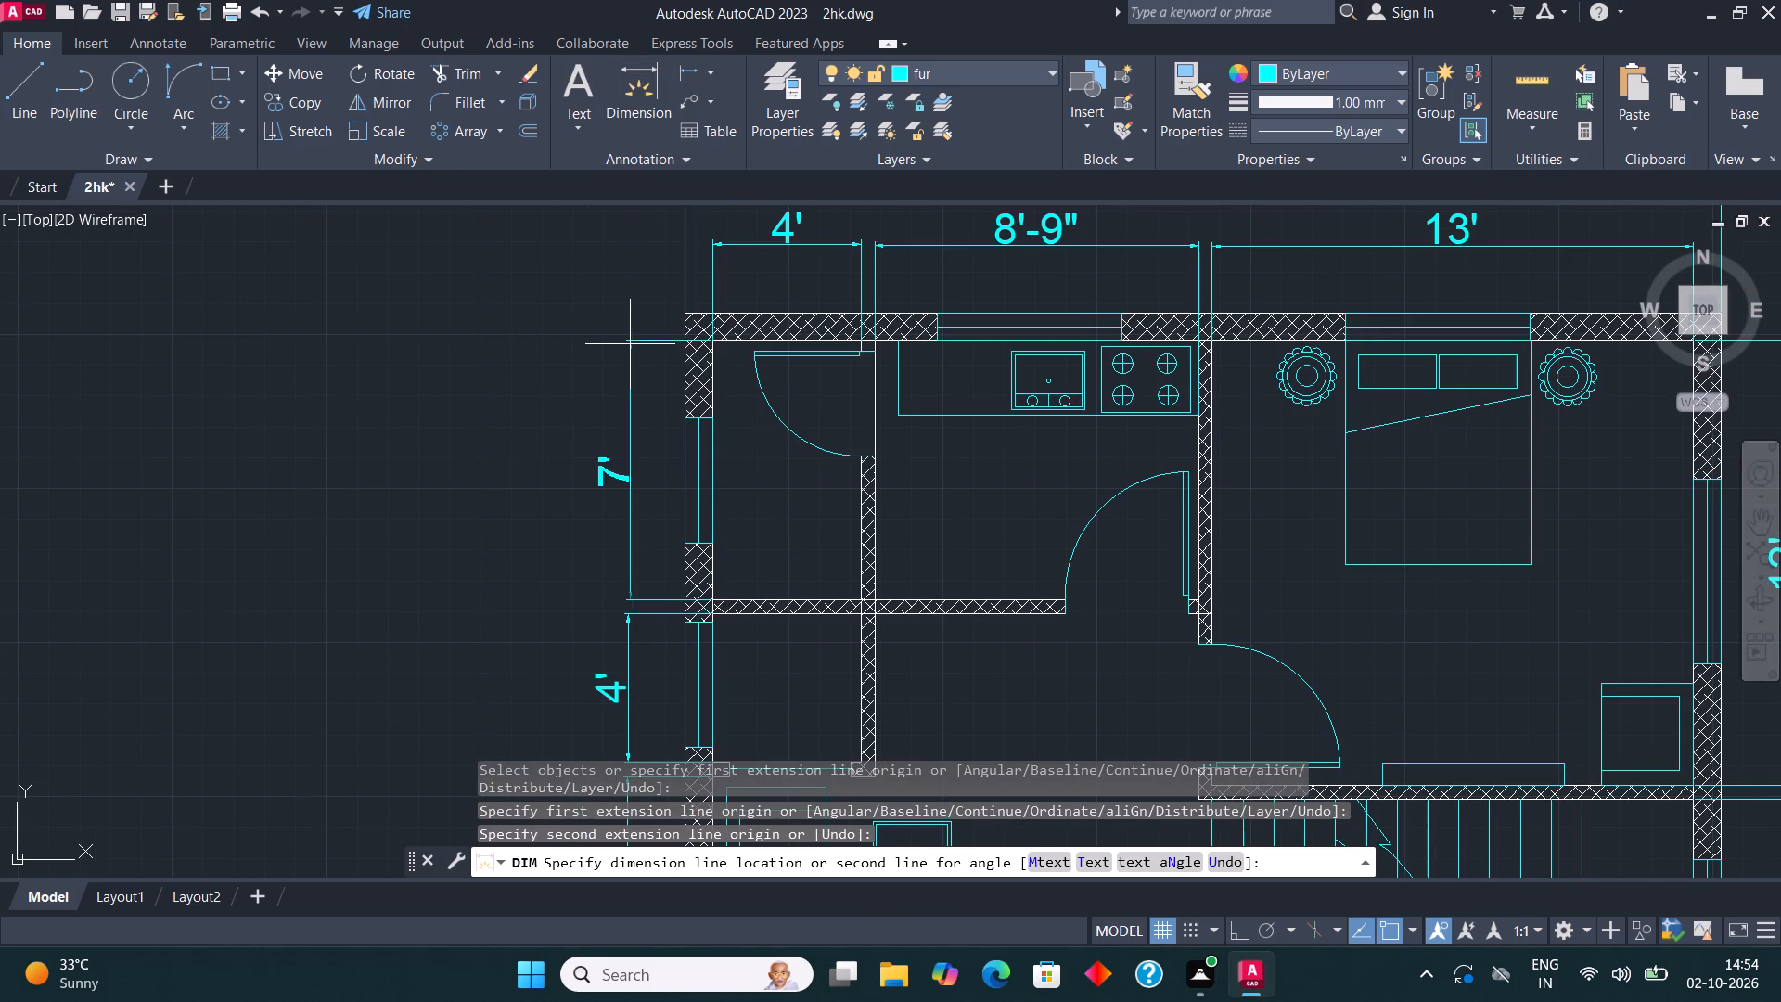
pyautogui.click(627, 342)
pyautogui.scroll(-2, 603, 379)
pyautogui.press('Escape')
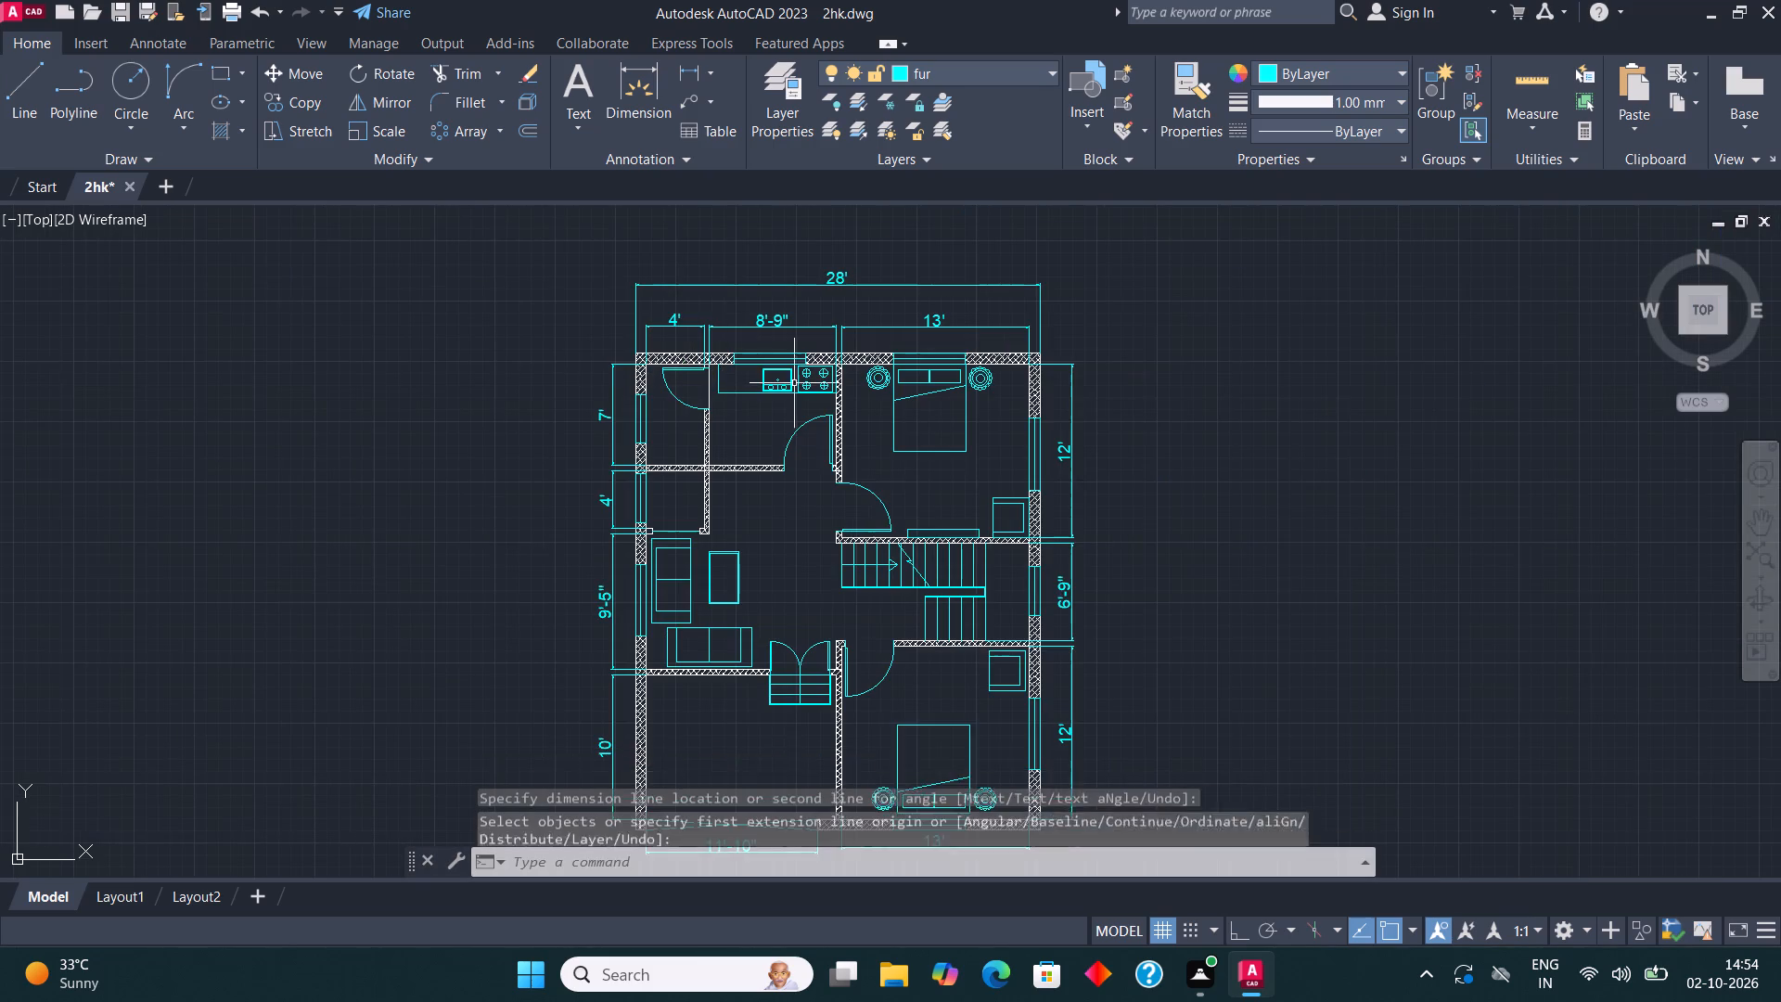
# Add the multiline text label STORAGE inside the northwest corner room, below its door swing.
pyautogui.moveTo(904, 456); pyautogui.dragTo(966, 315, button='middle')
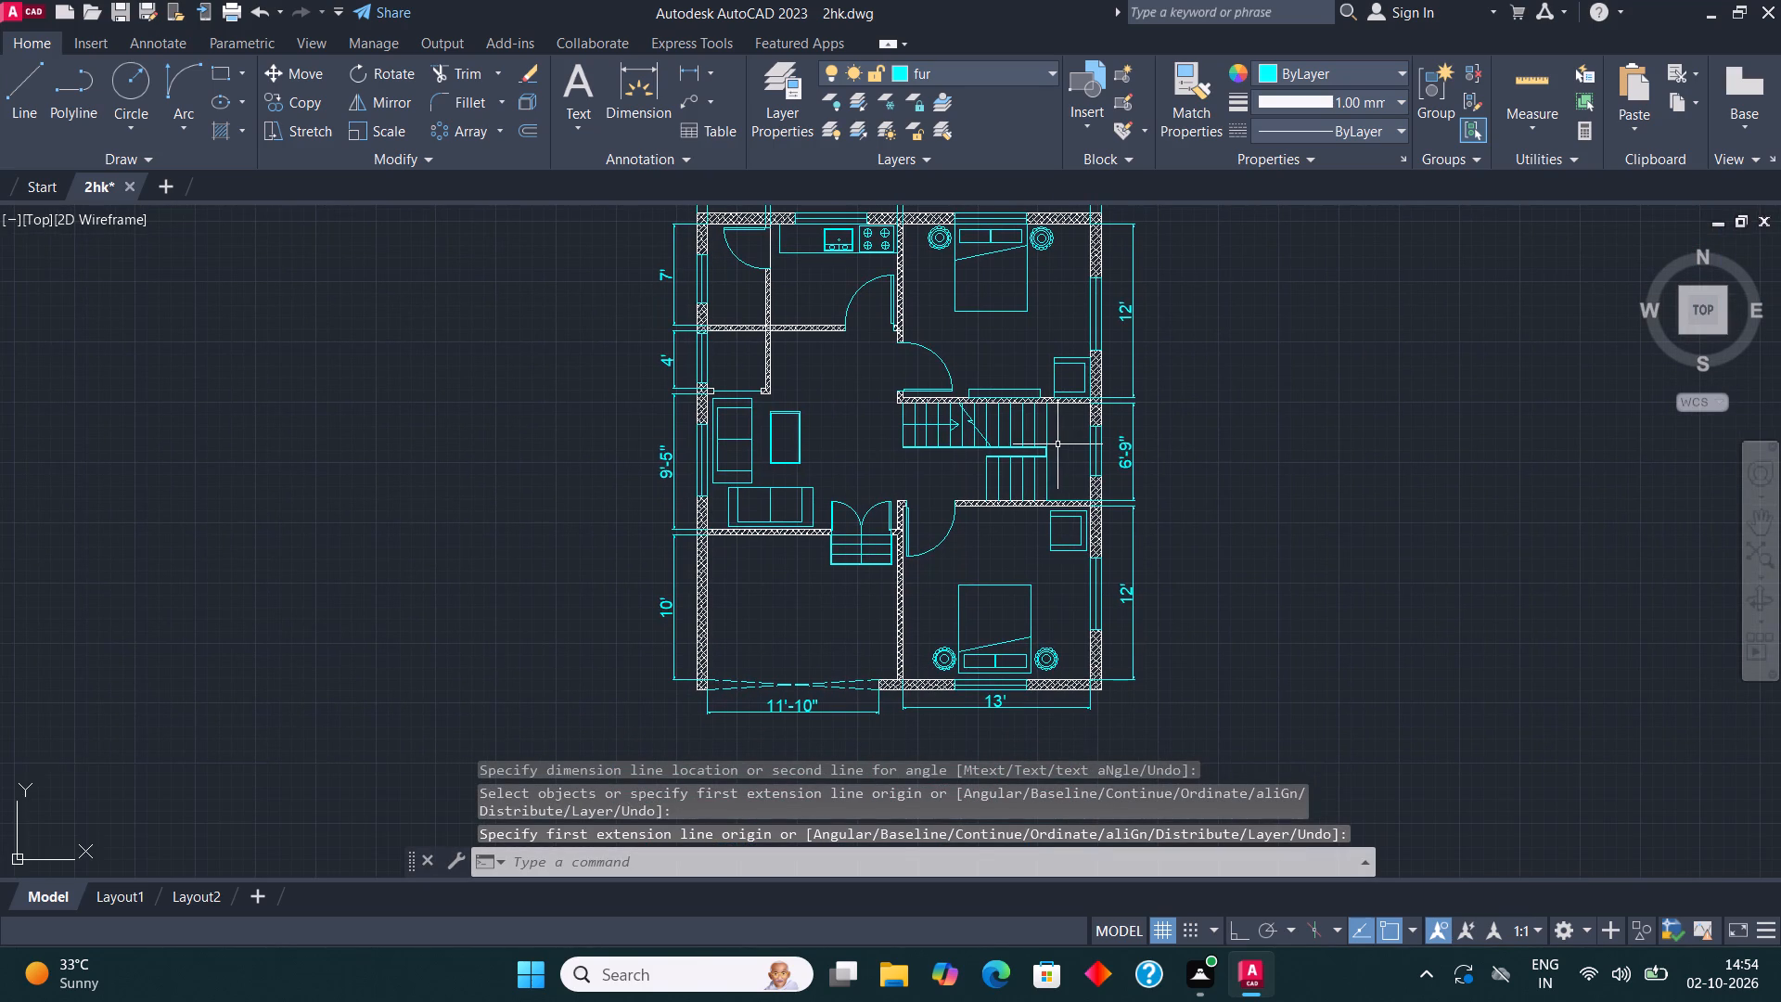
pyautogui.moveTo(1054, 441); pyautogui.dragTo(1105, 535, button='middle')
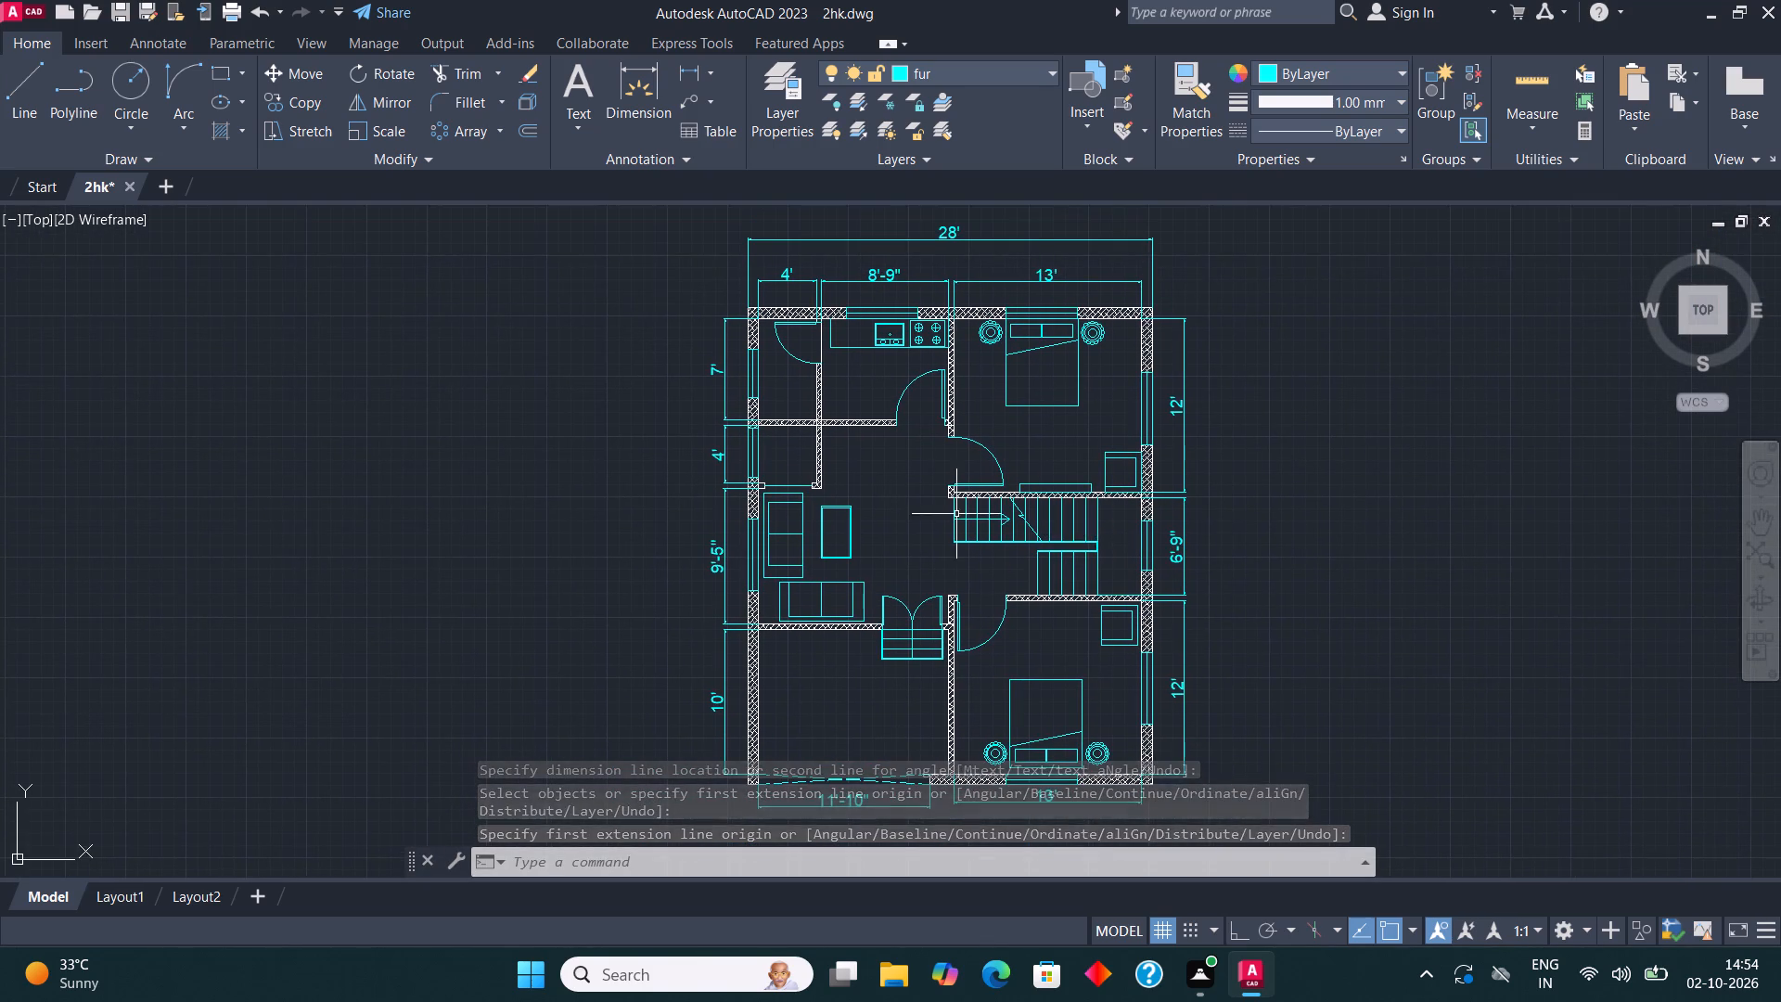
pyautogui.moveTo(961, 518); pyautogui.dragTo(1024, 612, button='middle')
pyautogui.scroll(3, 837, 472)
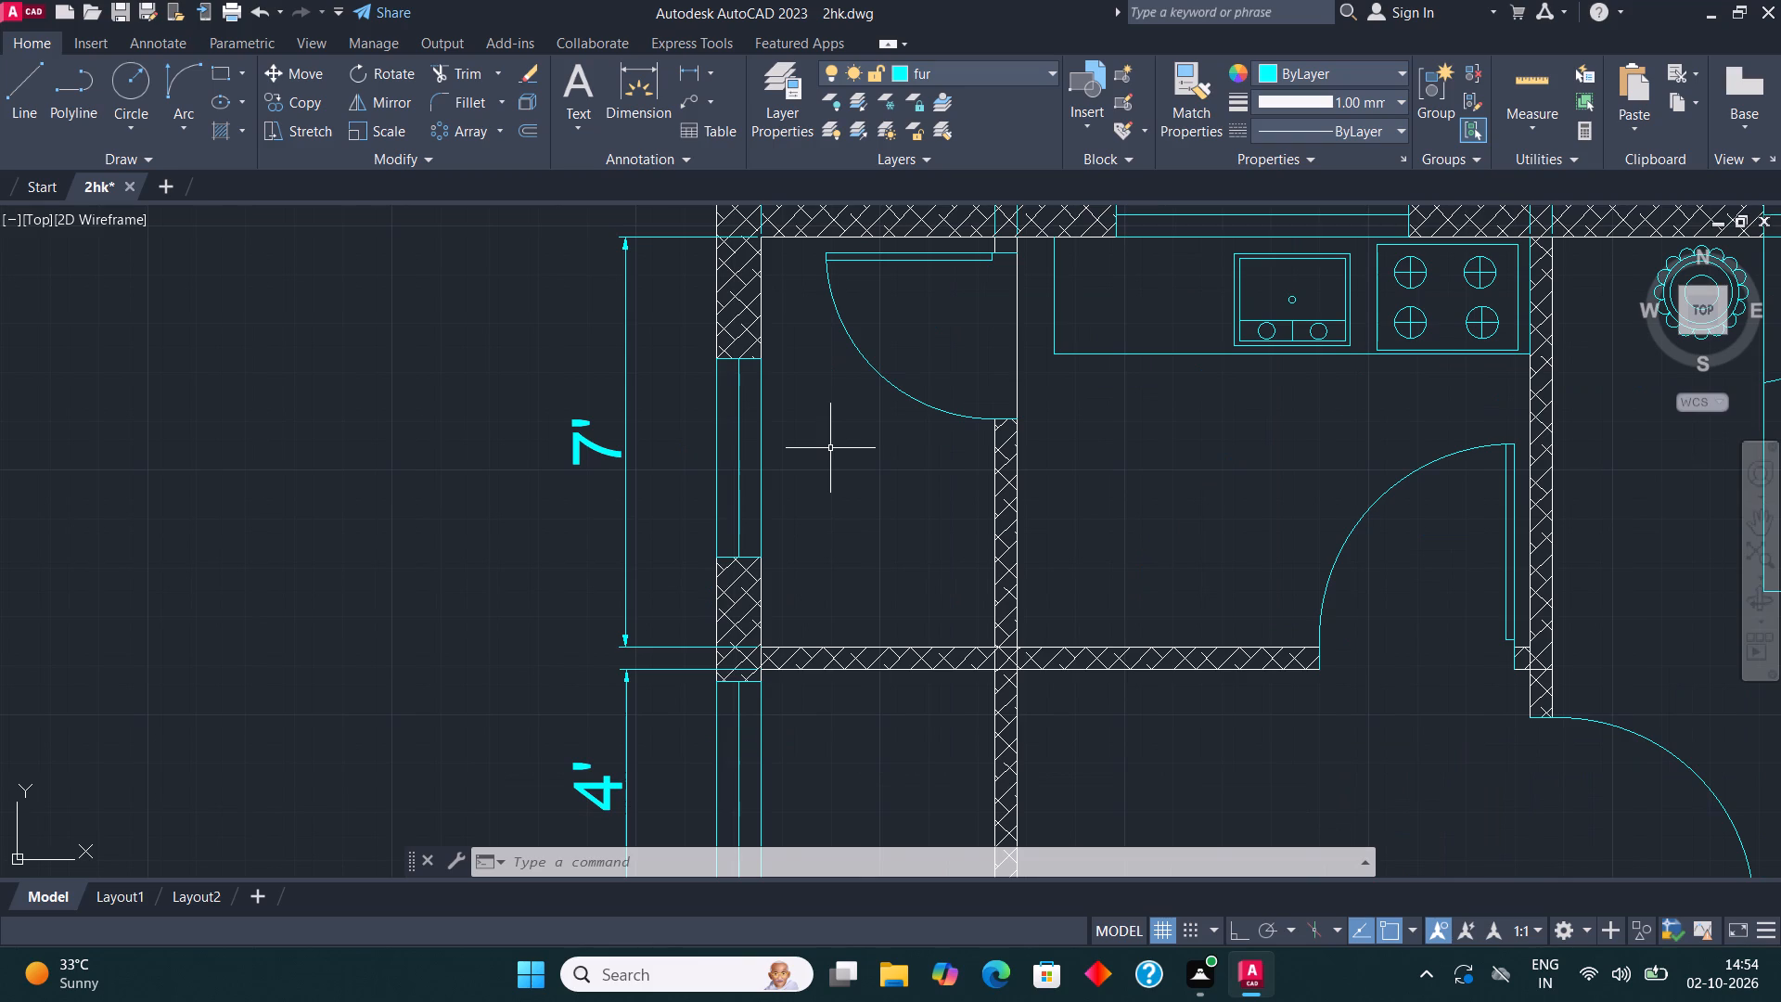
pyautogui.click(571, 74)
pyautogui.click(773, 517)
pyautogui.click(903, 497)
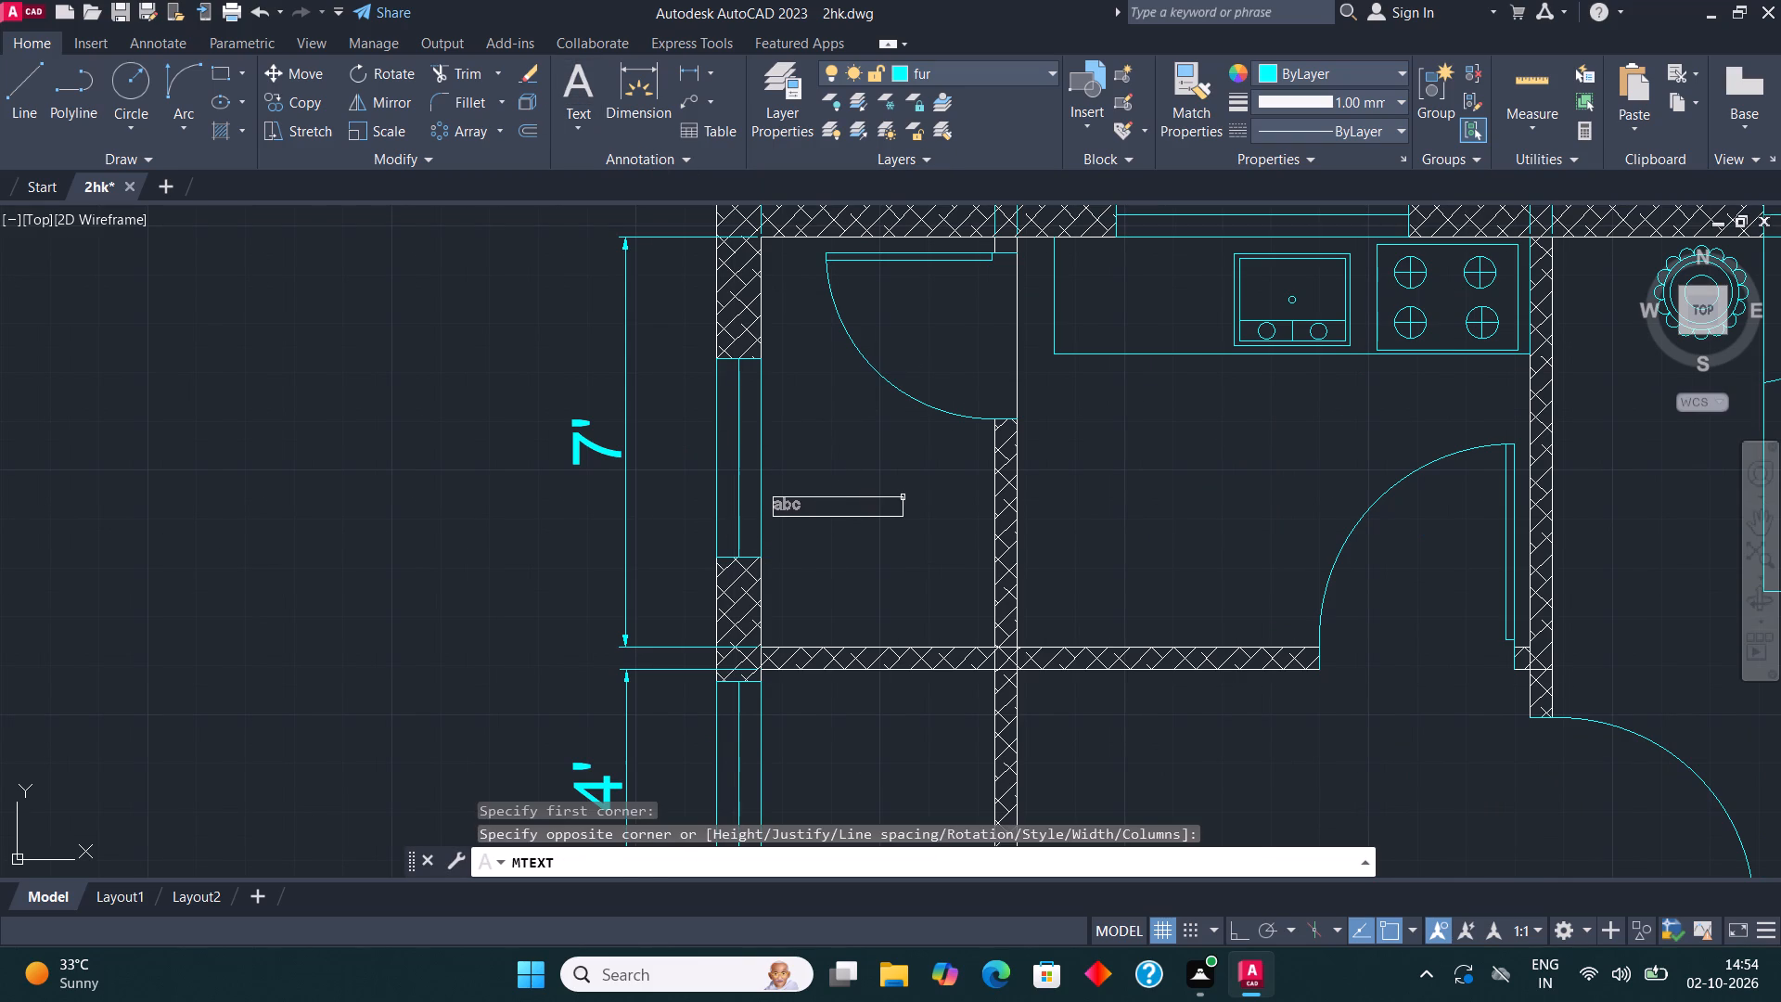
pyautogui.write('STORAG')
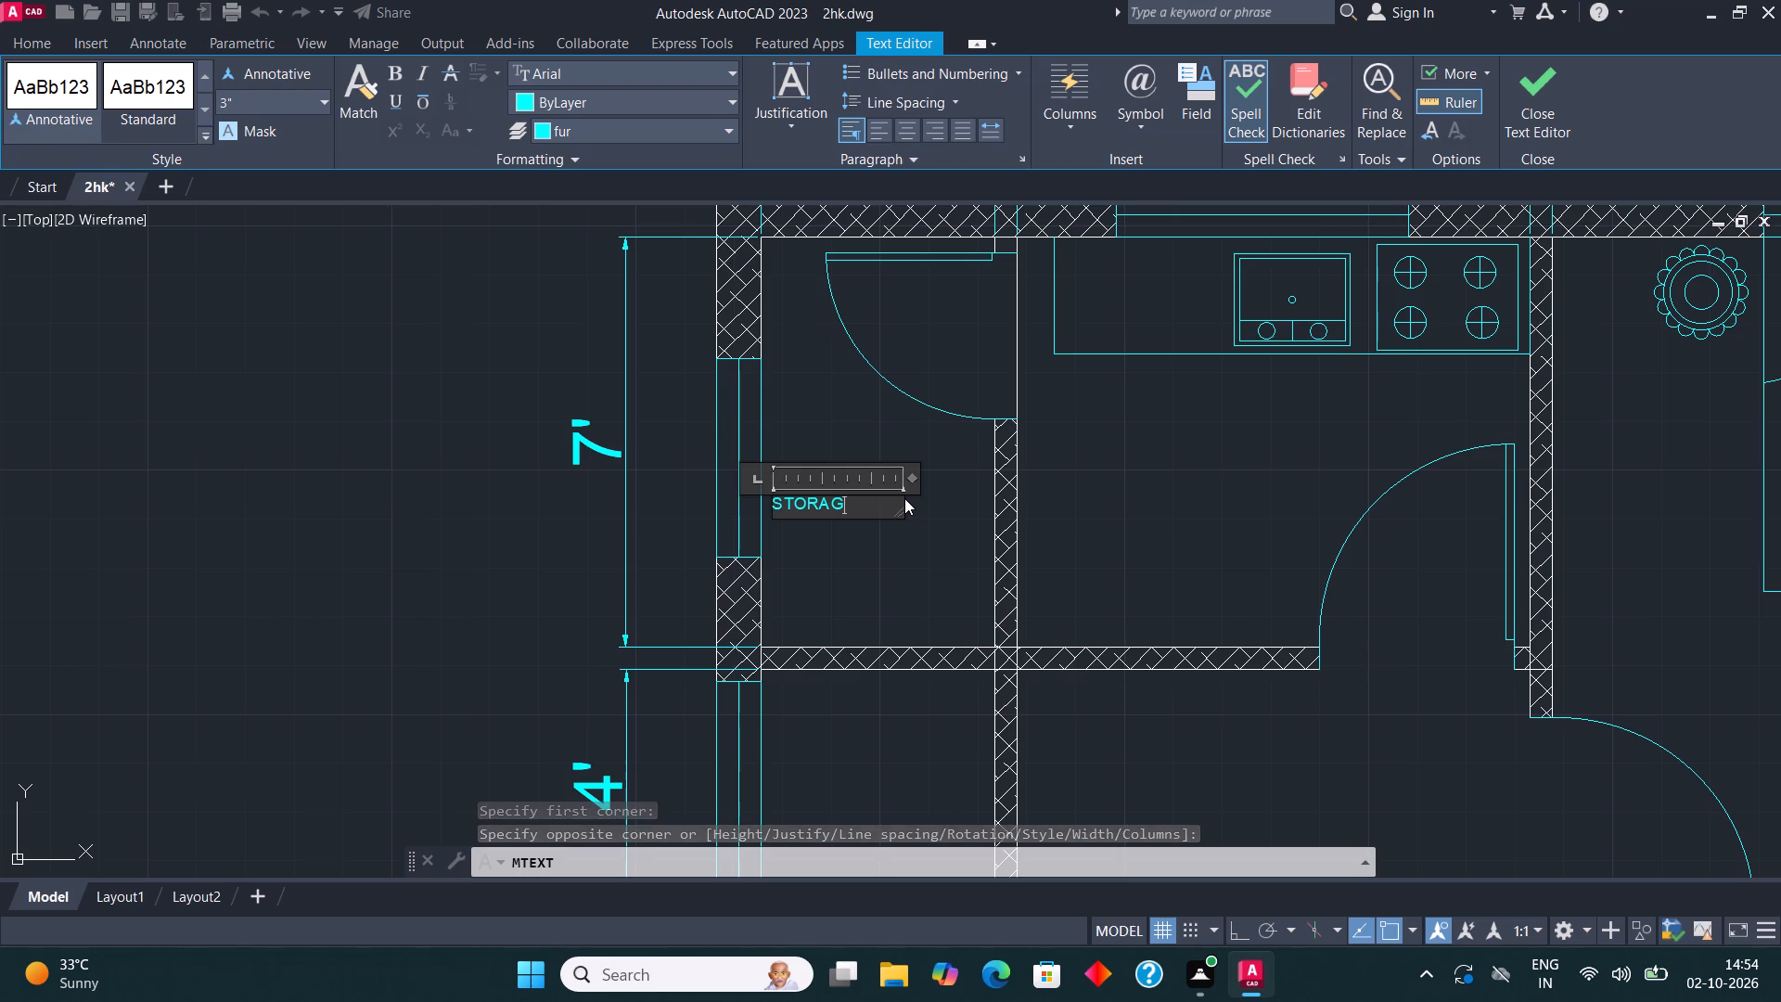
pyautogui.press('e')
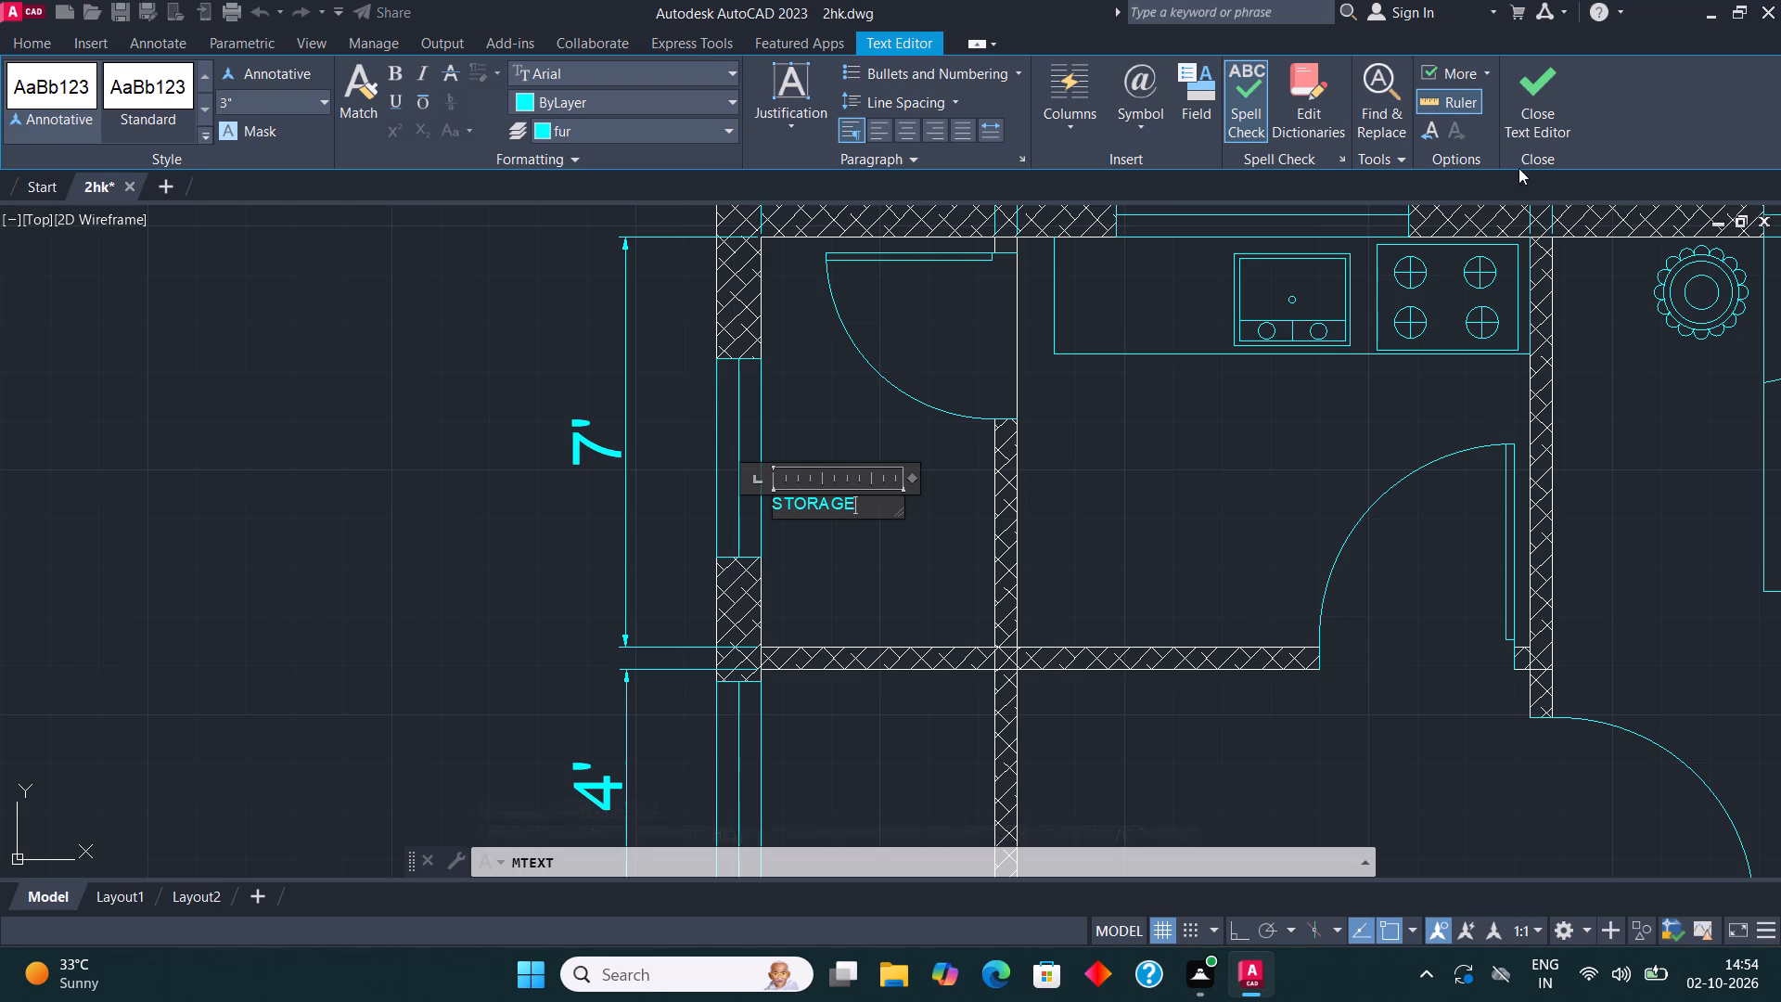
pyautogui.click(1540, 90)
# Scale up the STORAGE label so that it spans most of the northwest room's width.
pyautogui.click(822, 510)
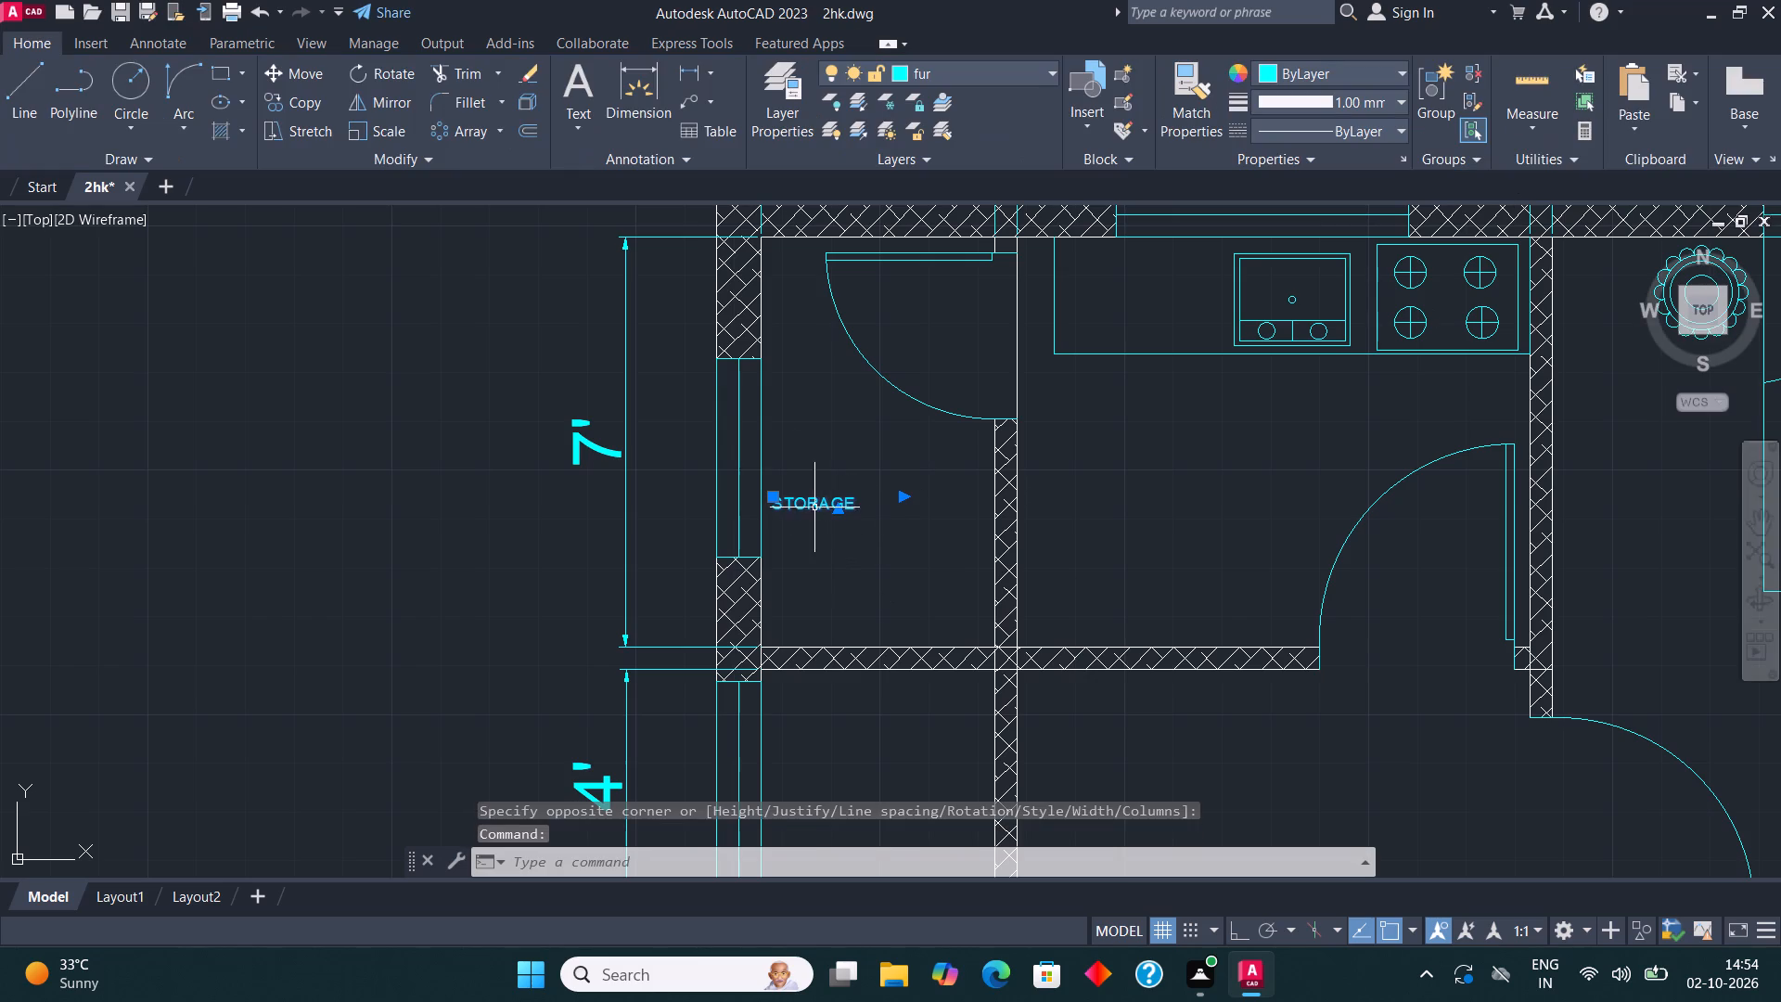
pyautogui.click(388, 125)
pyautogui.click(837, 502)
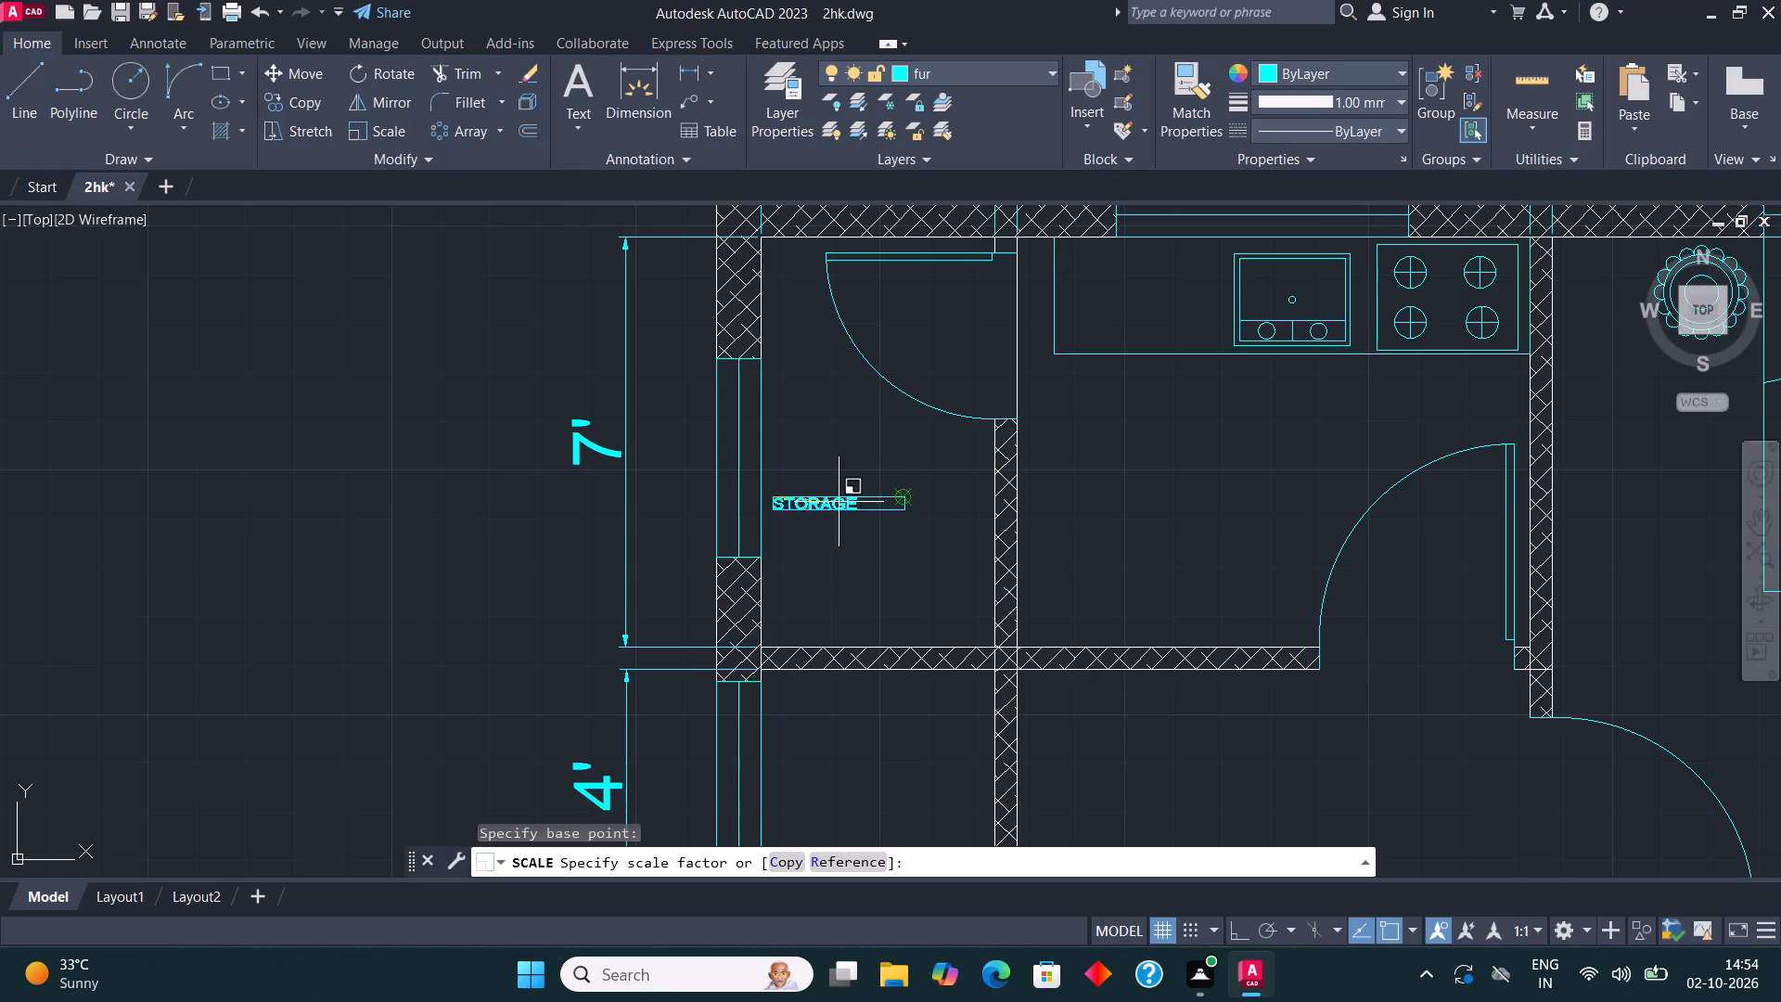
pyautogui.click(922, 502)
# Move the enlarged STORAGE label slightly so that it sits centred between the northwest room's side walls.
pyautogui.scroll(-2, 911, 489)
pyautogui.moveTo(1015, 482); pyautogui.dragTo(829, 495, button='middle')
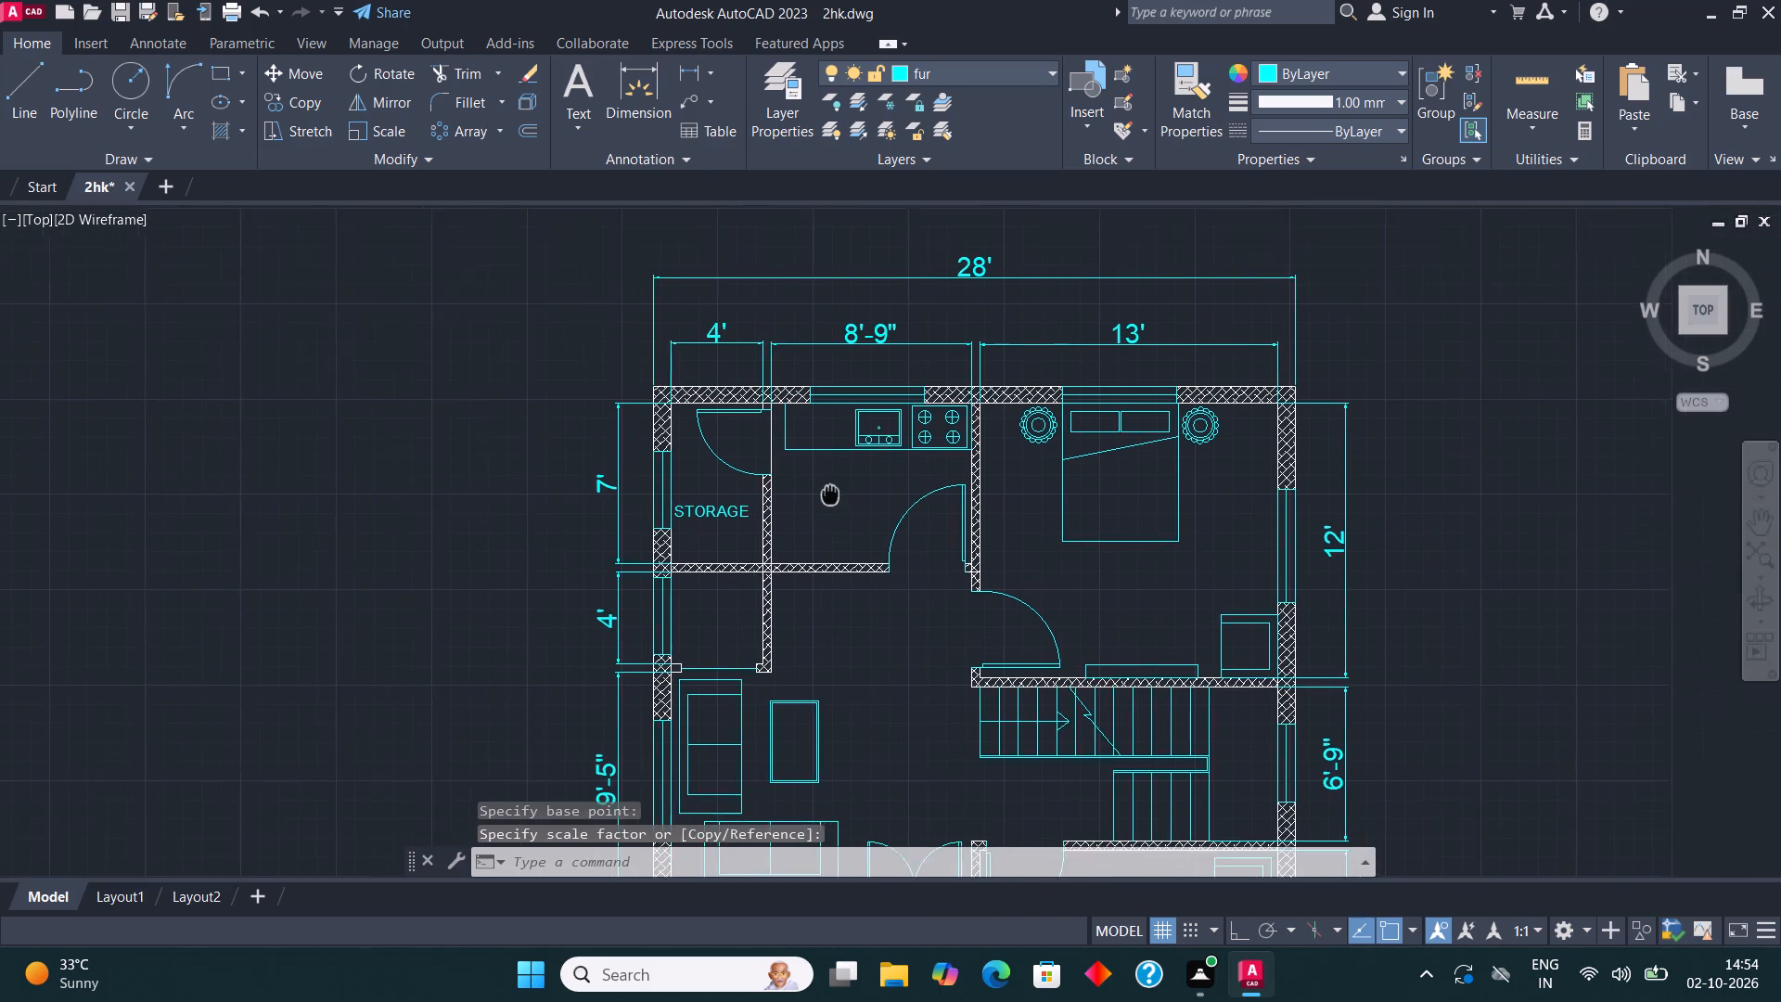
pyautogui.moveTo(829, 495); pyautogui.dragTo(807, 503, button='middle')
pyautogui.scroll(2, 683, 517)
pyautogui.click(677, 536)
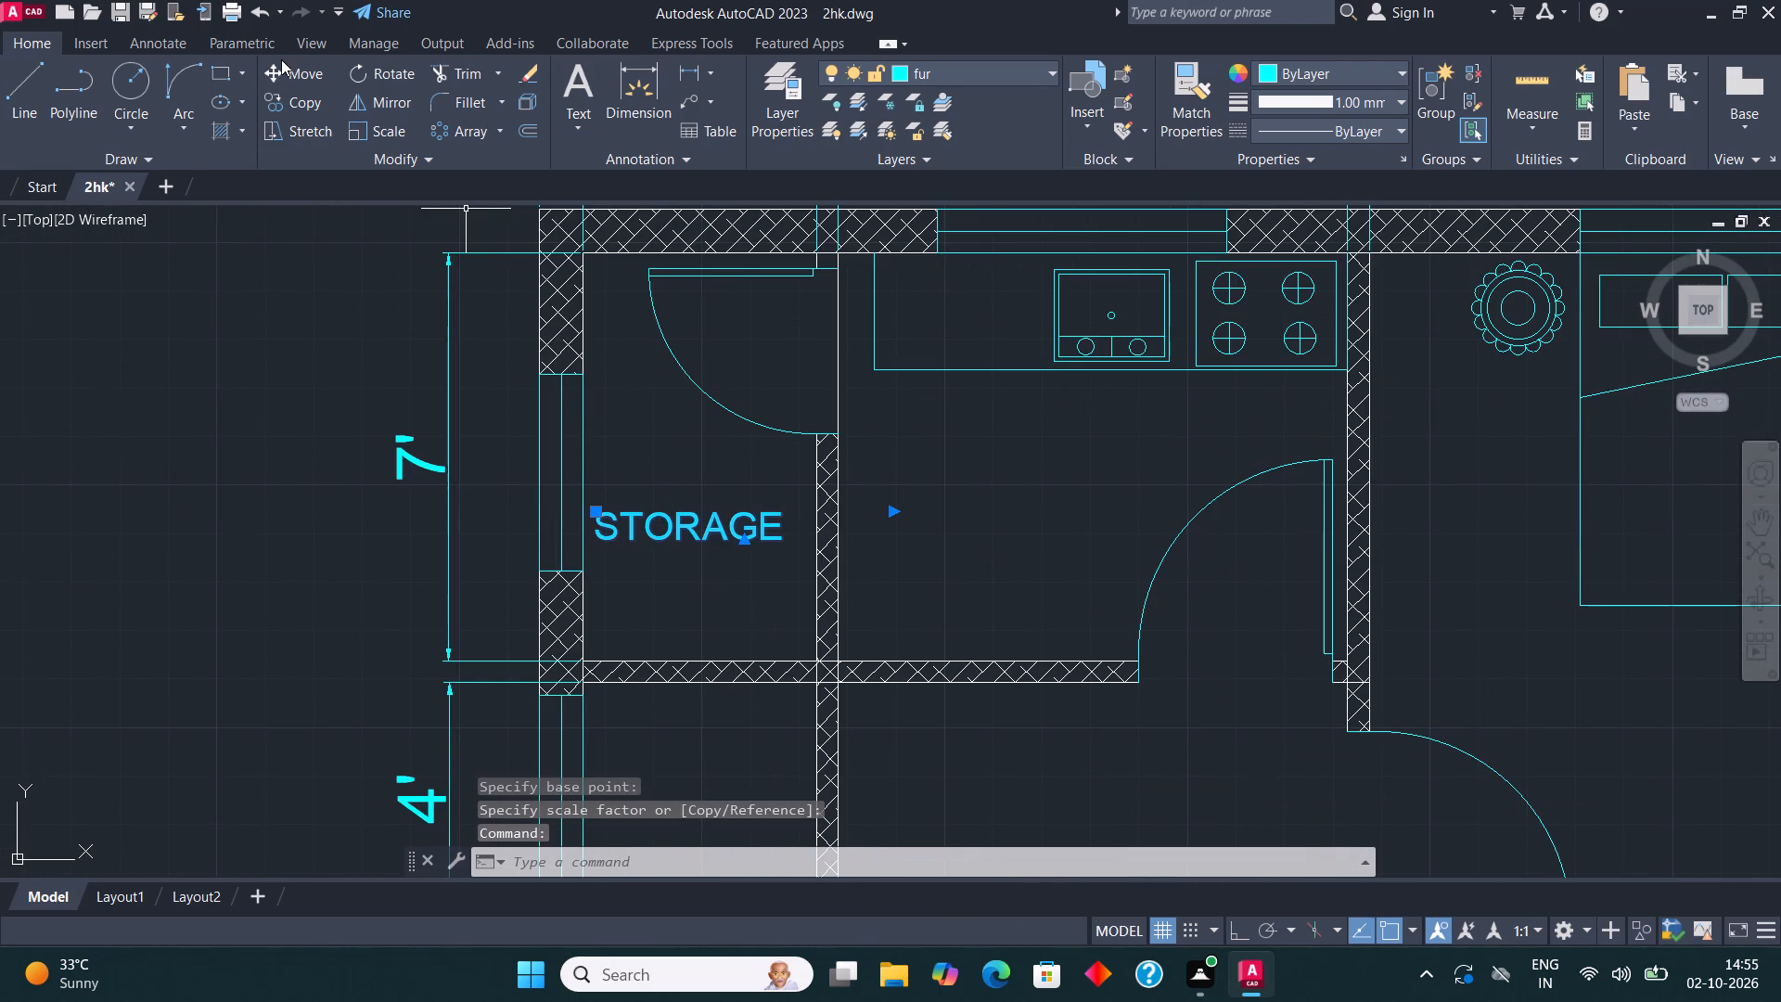
pyautogui.click(281, 59)
pyautogui.click(306, 69)
pyautogui.click(695, 546)
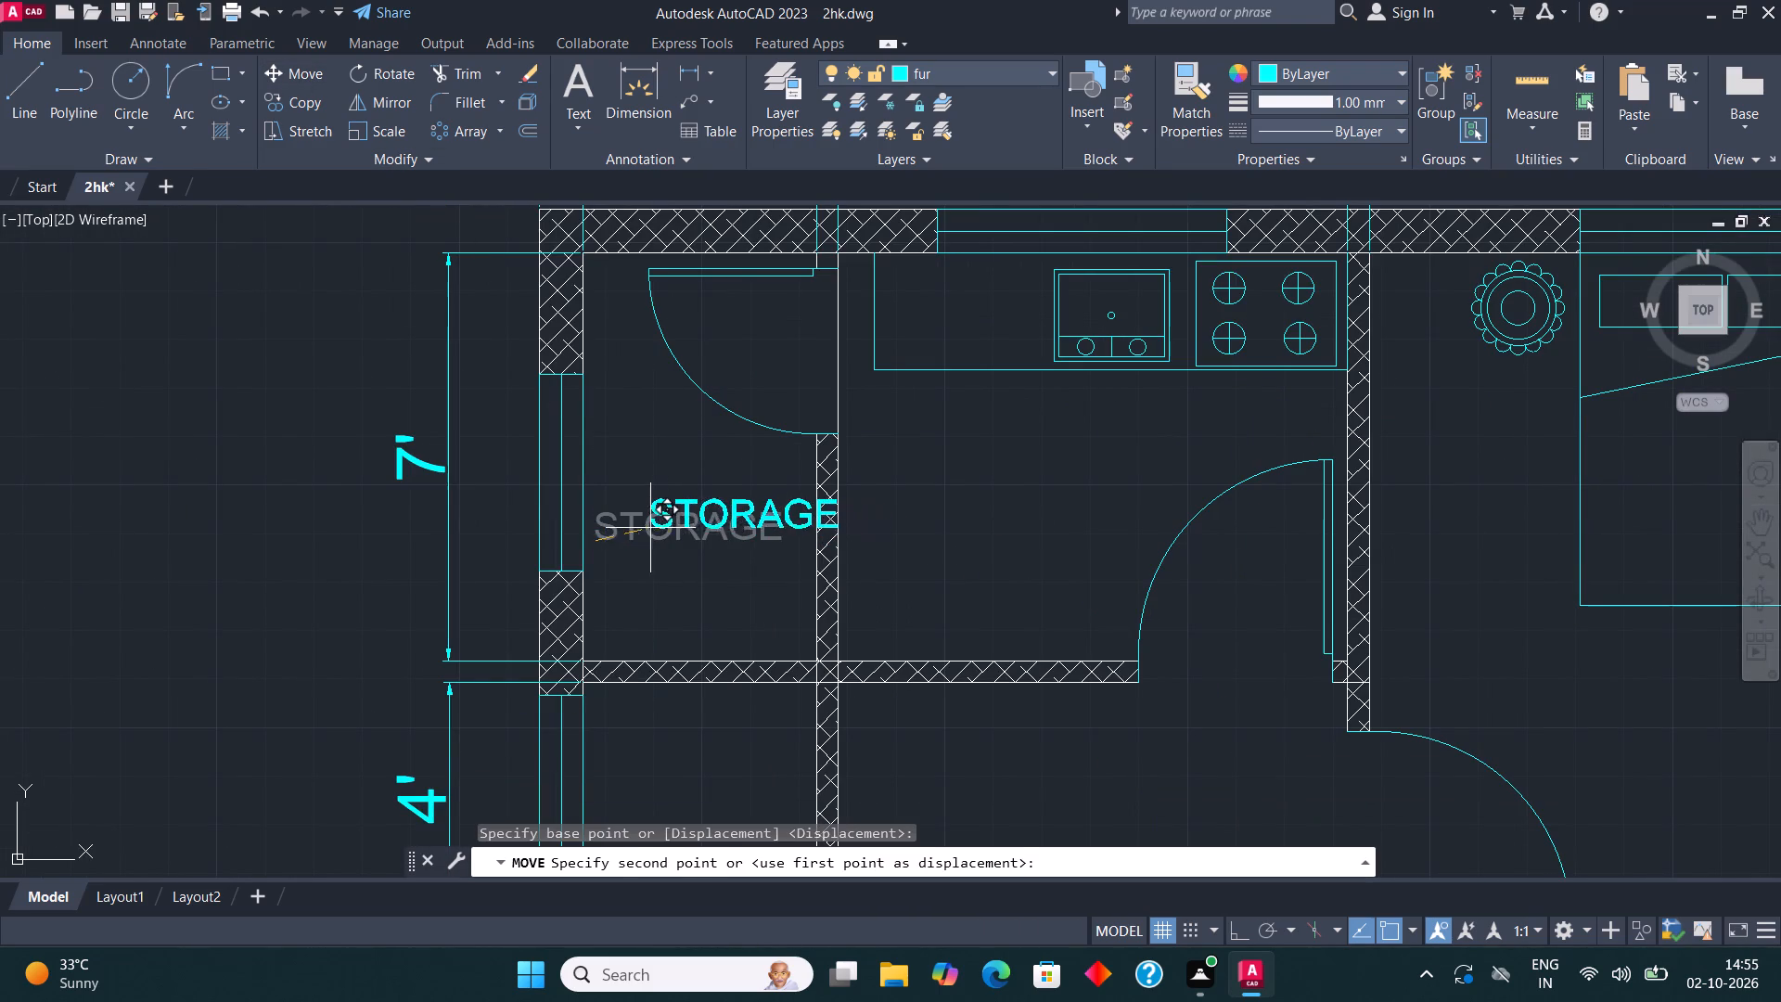
pyautogui.click(609, 533)
# Copy the STORAGE label into the kitchen, the small room below the storage room, and the north bedroom below its bed.
pyautogui.click(640, 522)
pyautogui.click(626, 498)
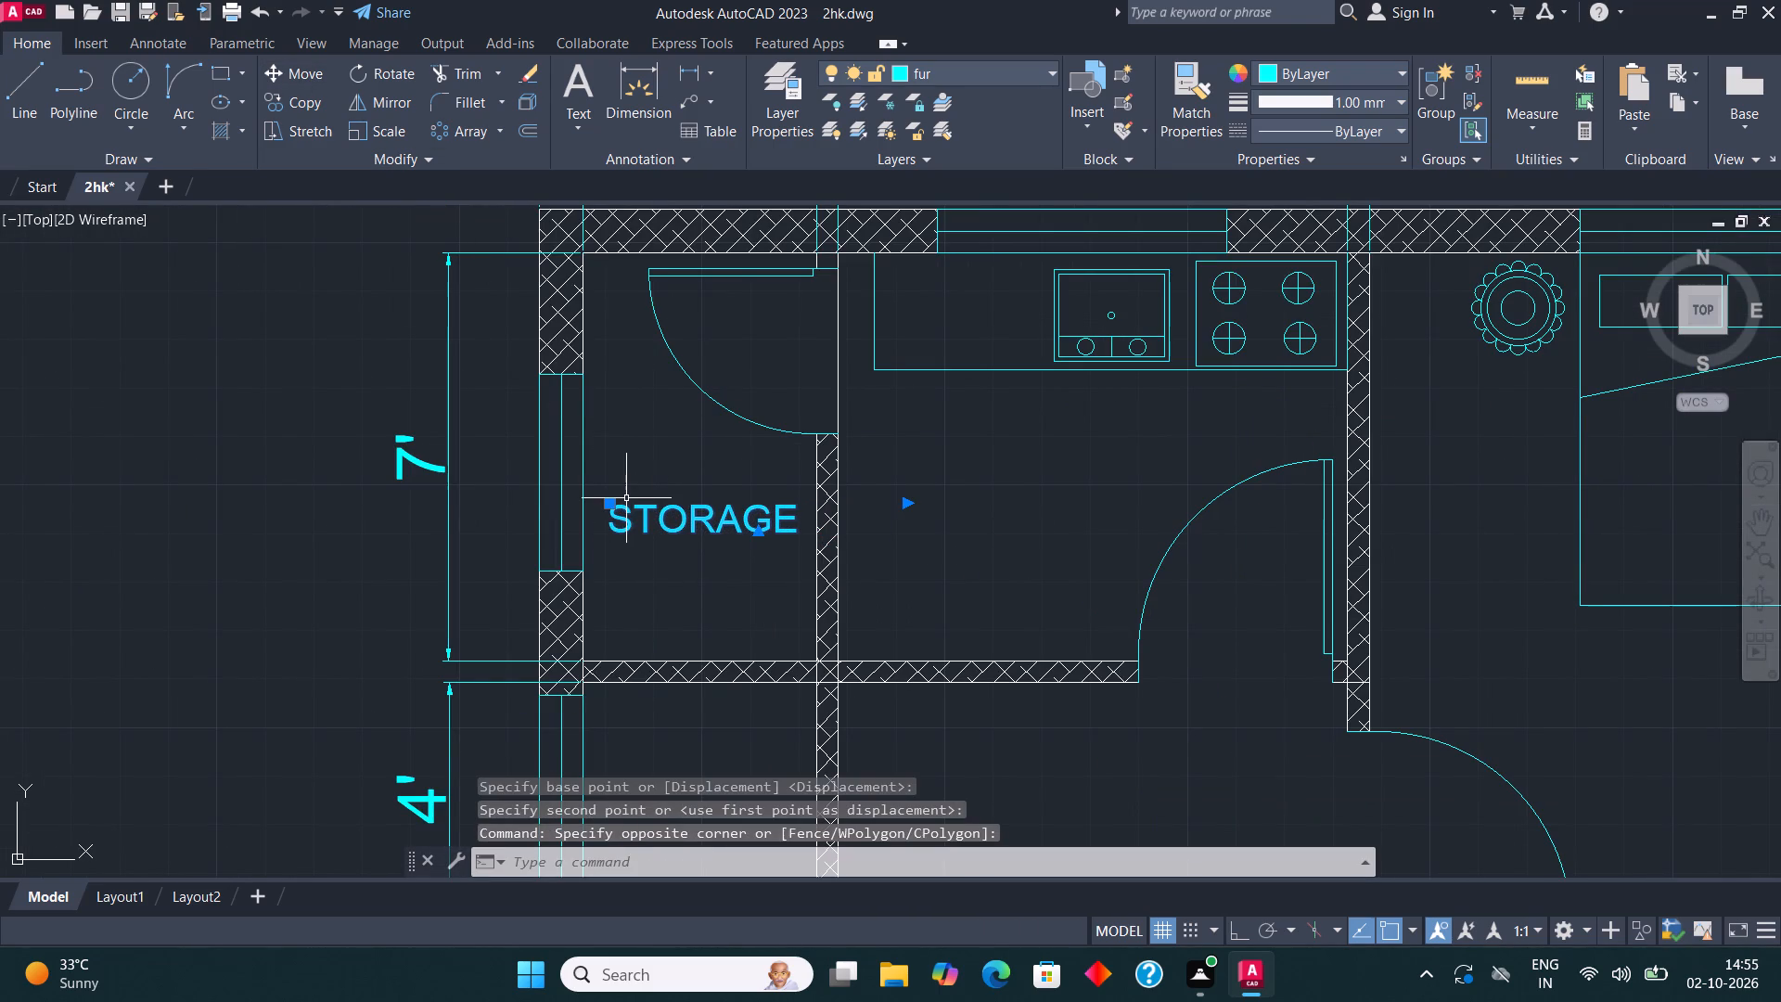
pyautogui.click(303, 98)
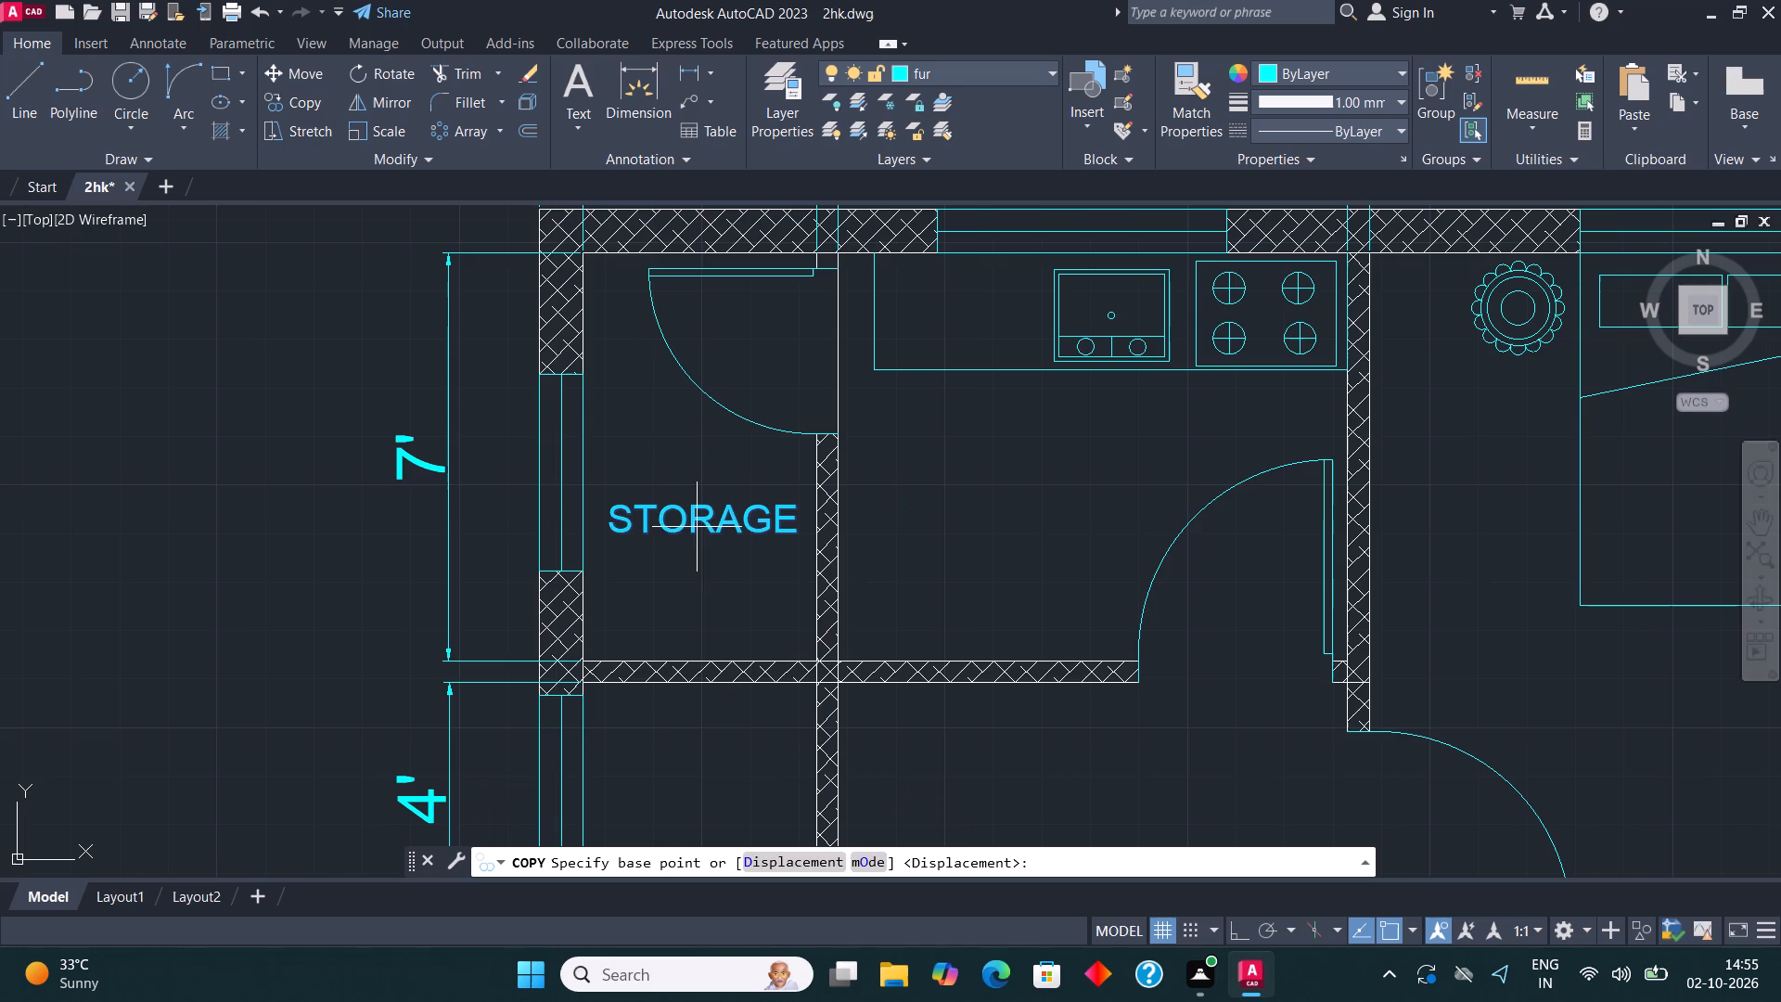
pyautogui.click(680, 524)
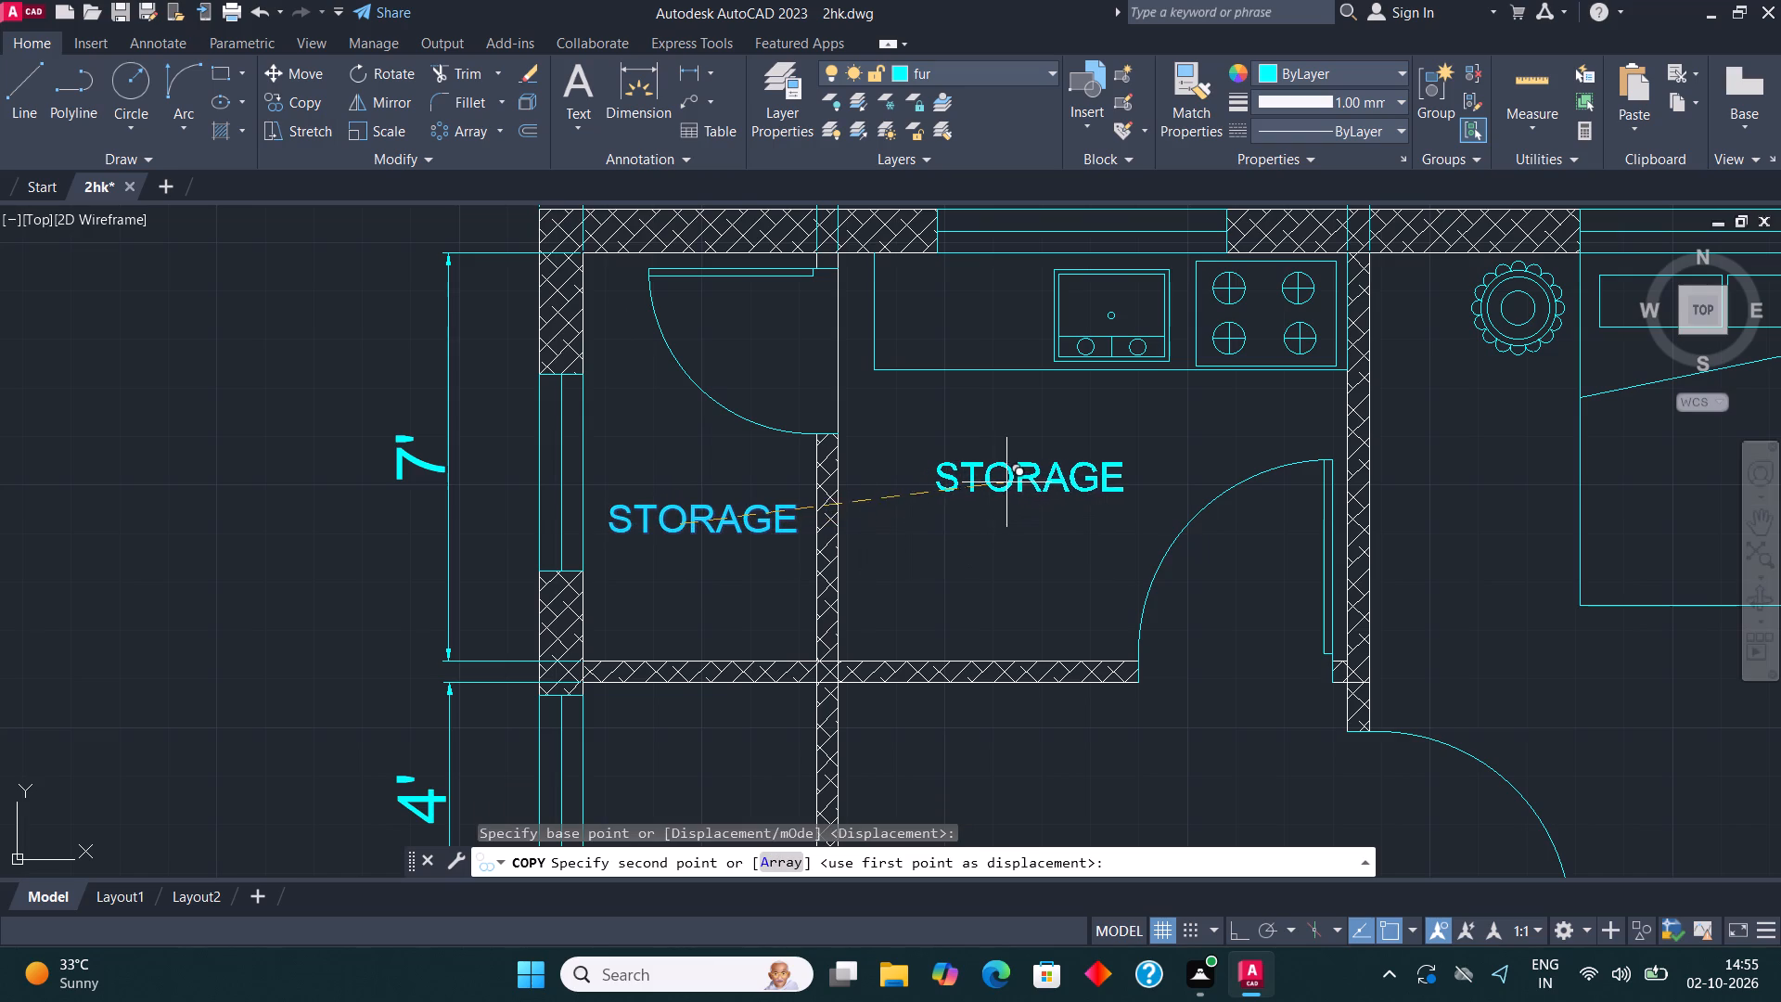
pyautogui.click(1010, 493)
pyautogui.scroll(-2, 1002, 469)
pyautogui.scroll(3, 826, 574)
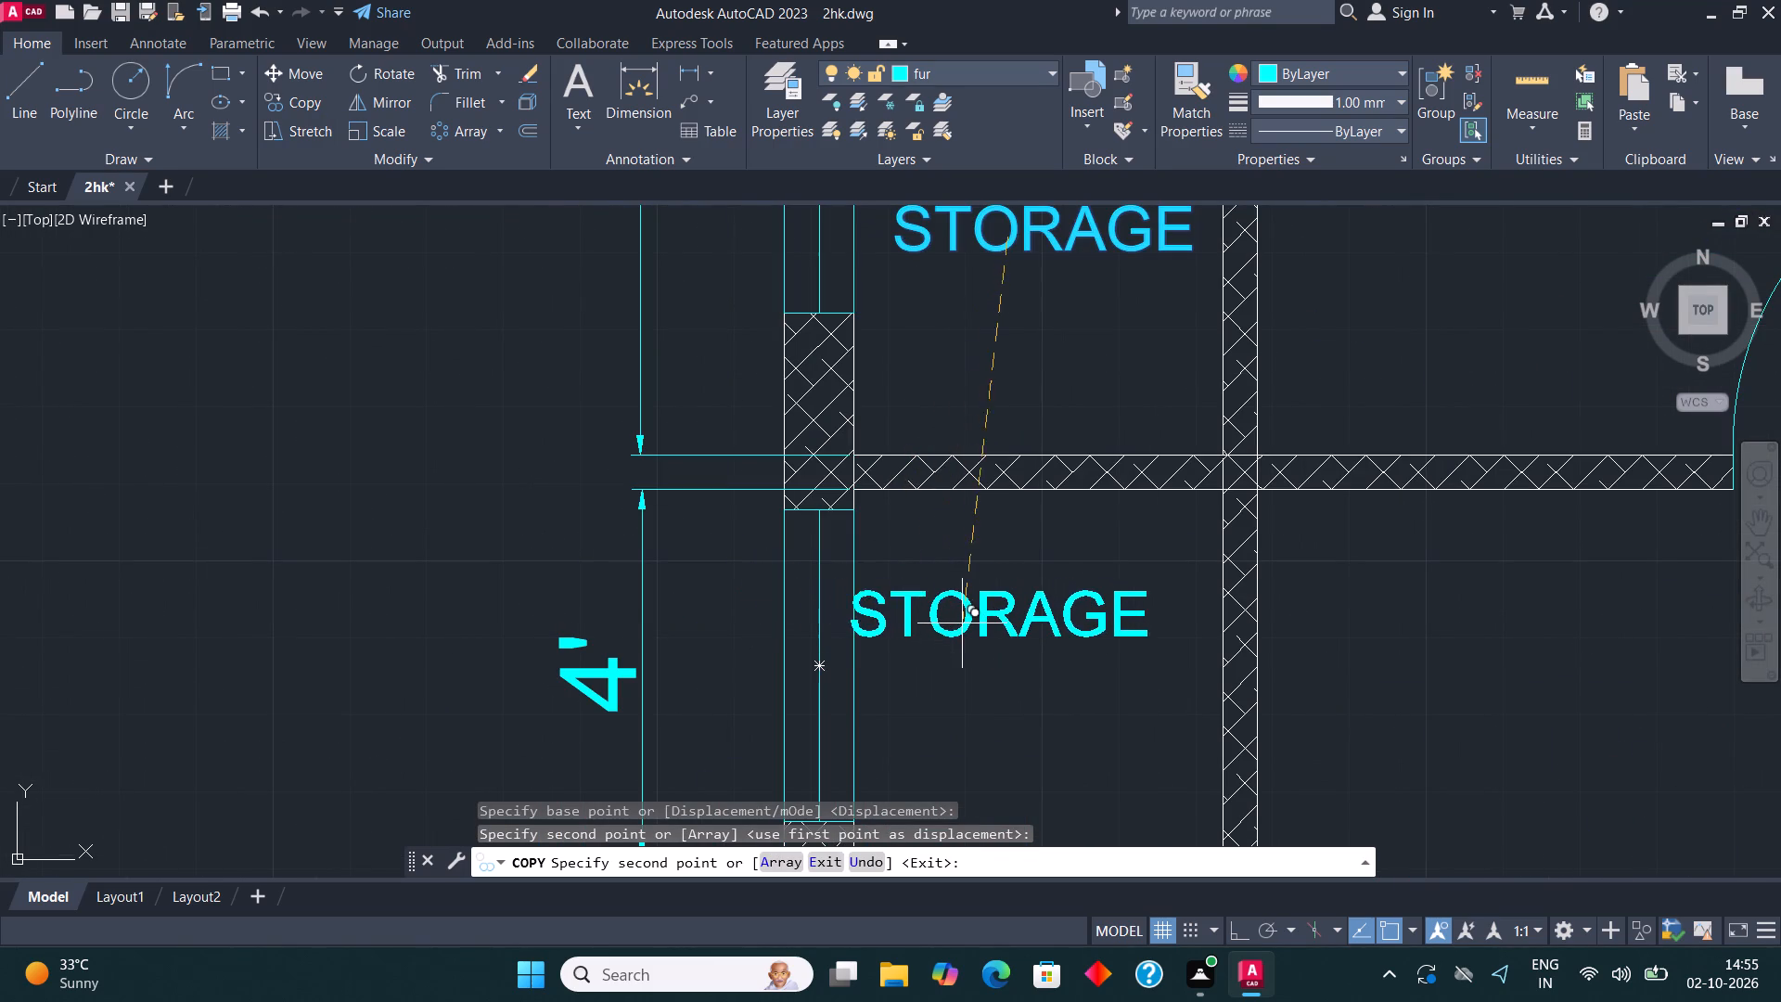
pyautogui.click(994, 638)
pyautogui.scroll(-2, 934, 544)
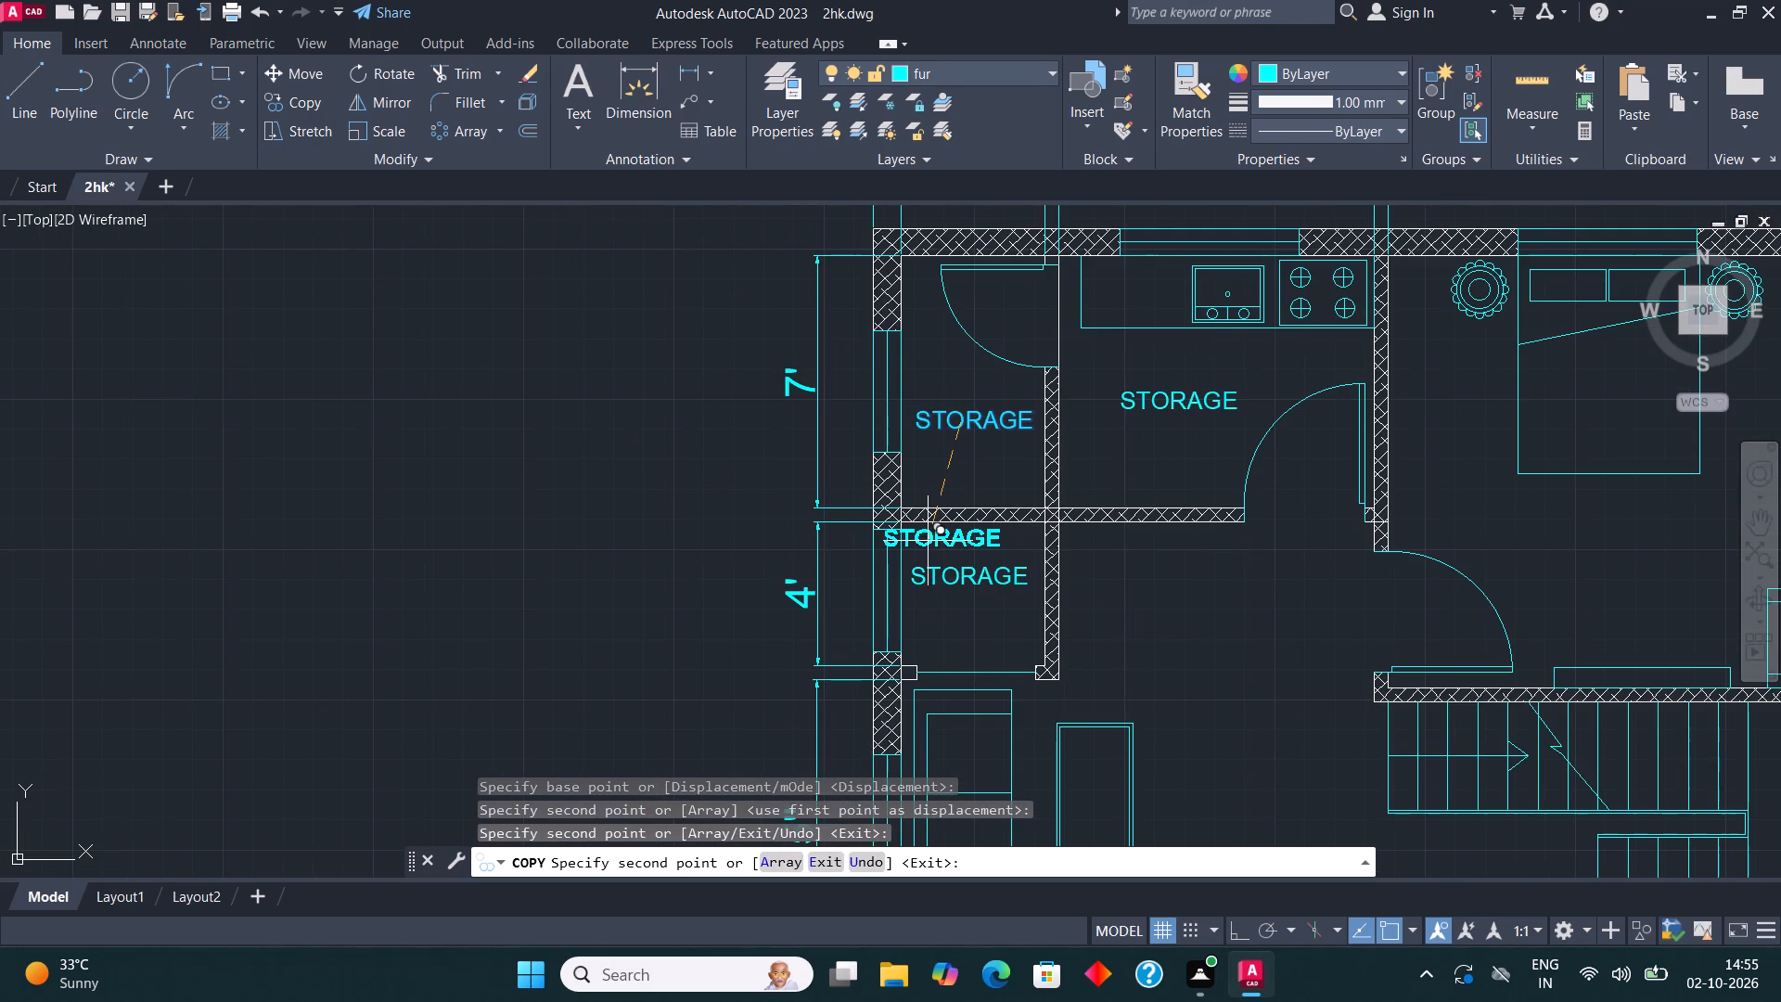
pyautogui.scroll(-2, 903, 535)
pyautogui.scroll(2, 1223, 508)
pyautogui.click(1096, 577)
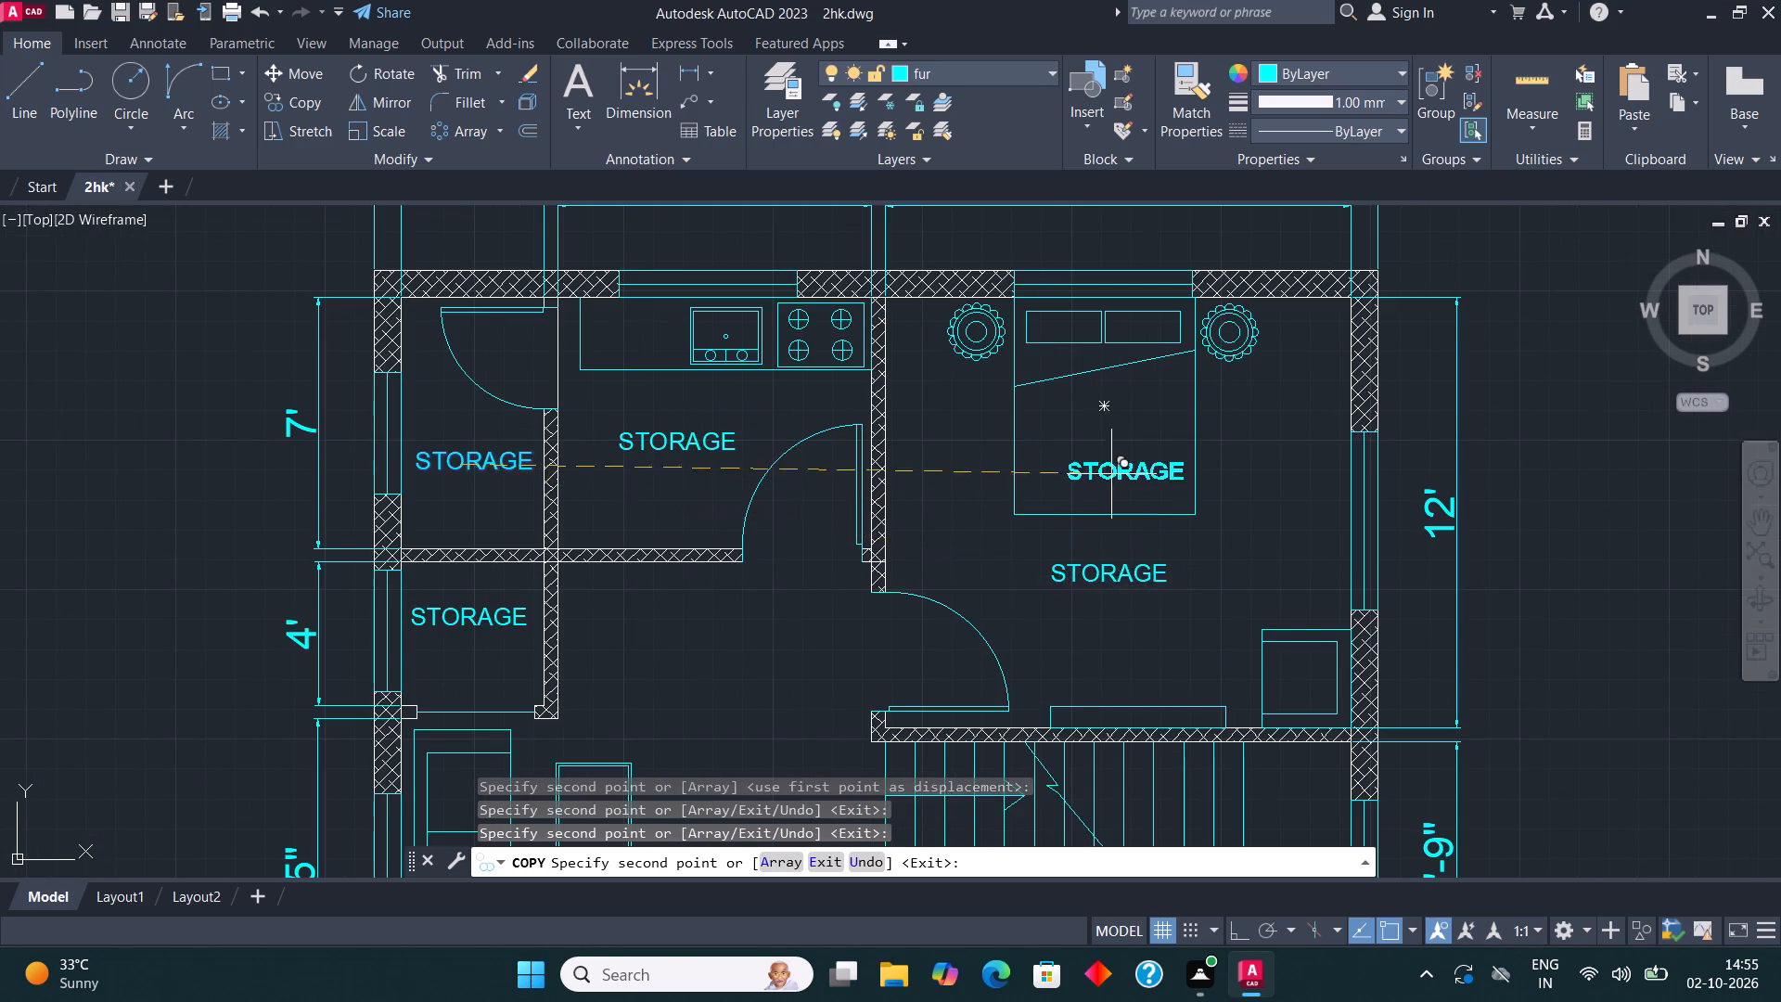
# Place further copies of the STORAGE label in the living room, the southwest space with the entrance steps, and the south bedroom.
pyautogui.scroll(-2, 1111, 471)
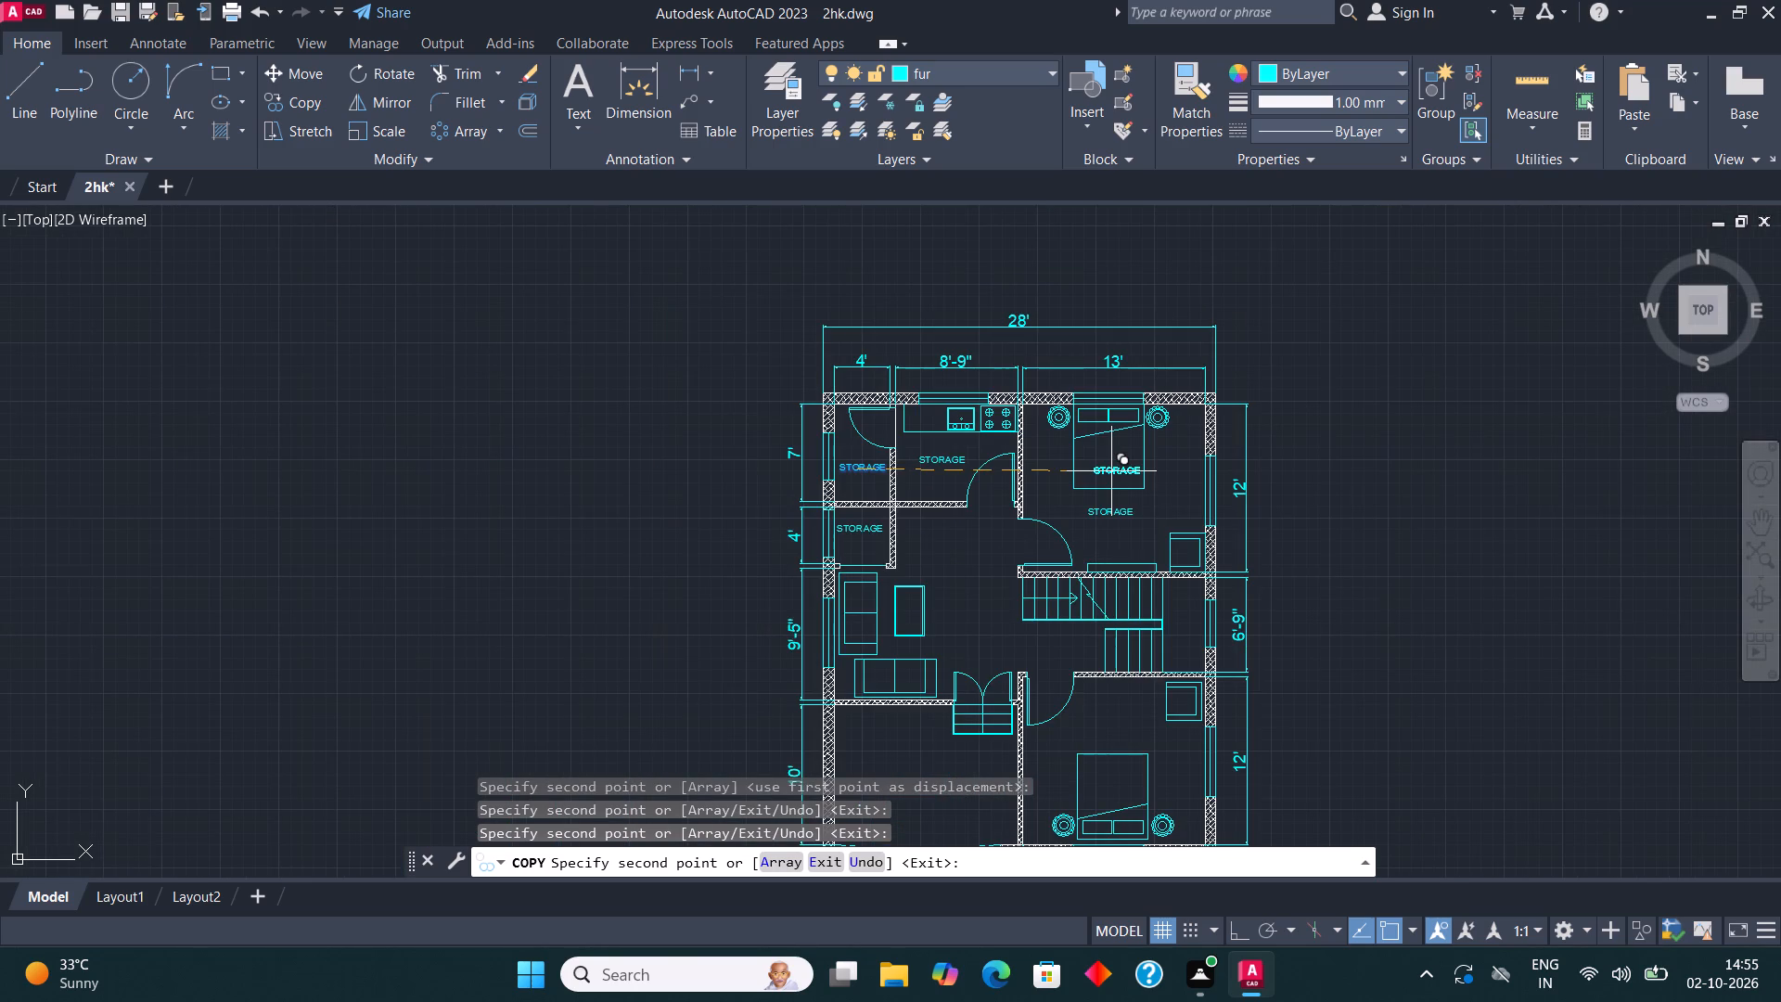
pyautogui.scroll(2, 872, 589)
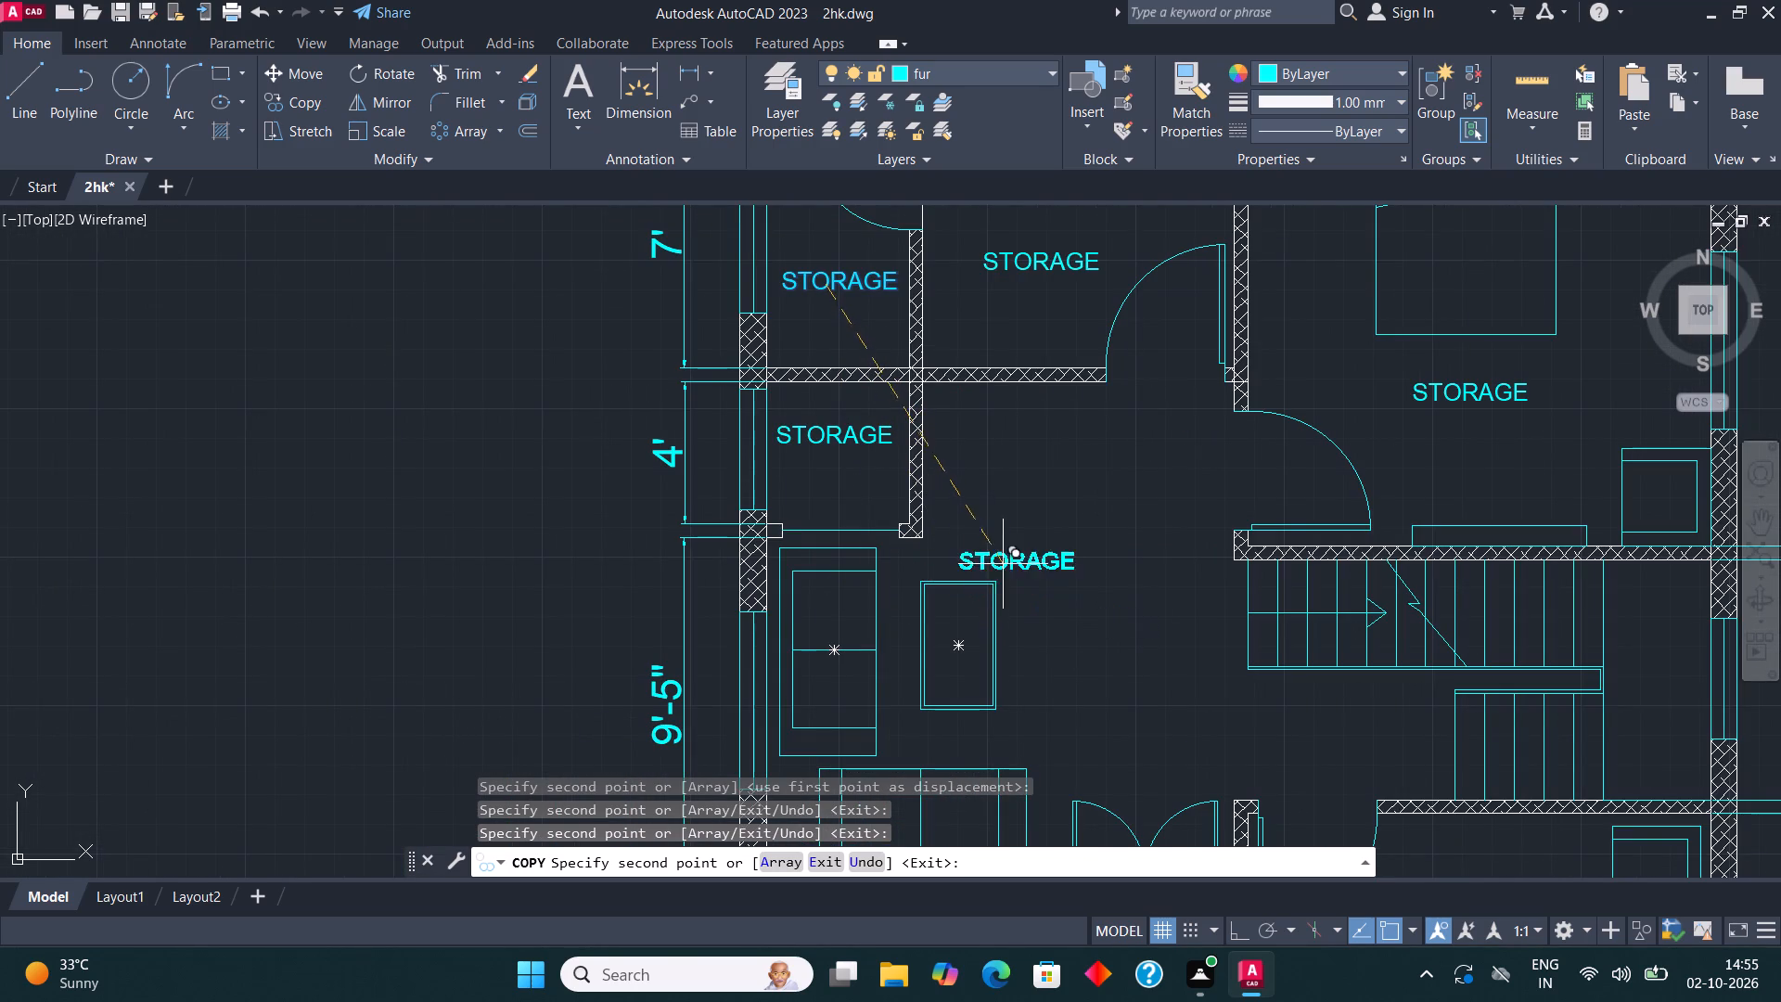
pyautogui.scroll(-1, 988, 525)
pyautogui.scroll(3, 976, 668)
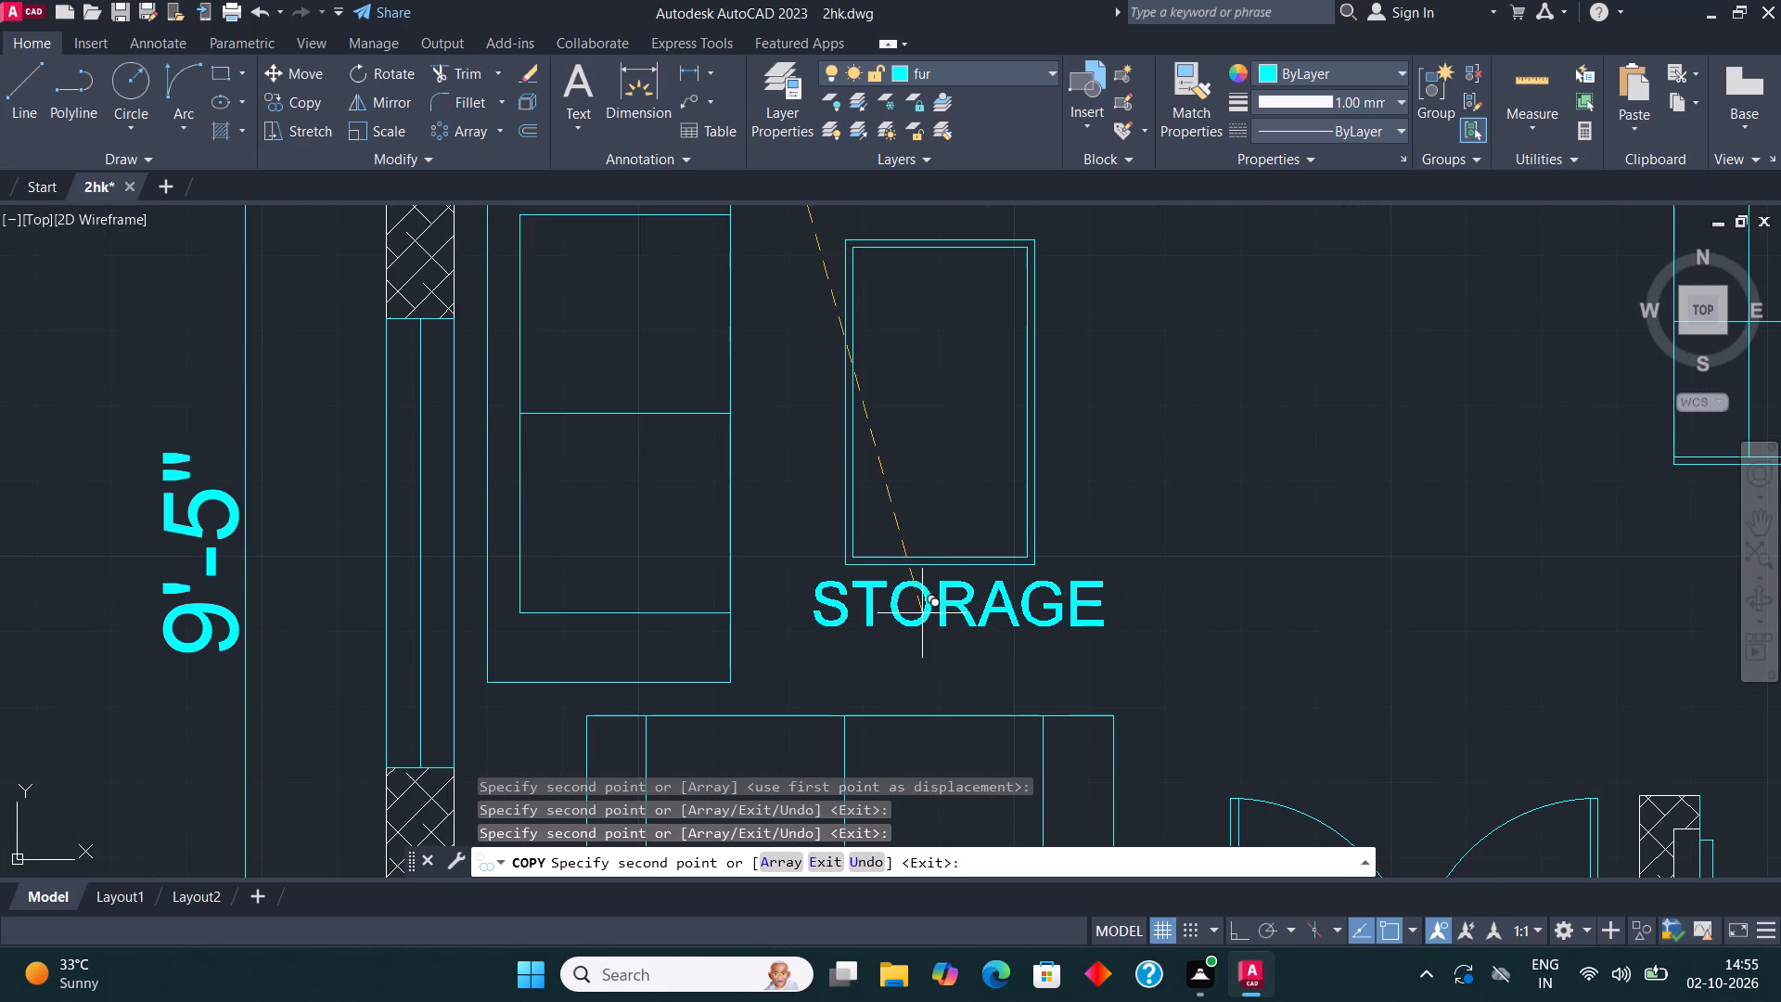
pyautogui.click(922, 613)
pyautogui.scroll(-3, 891, 459)
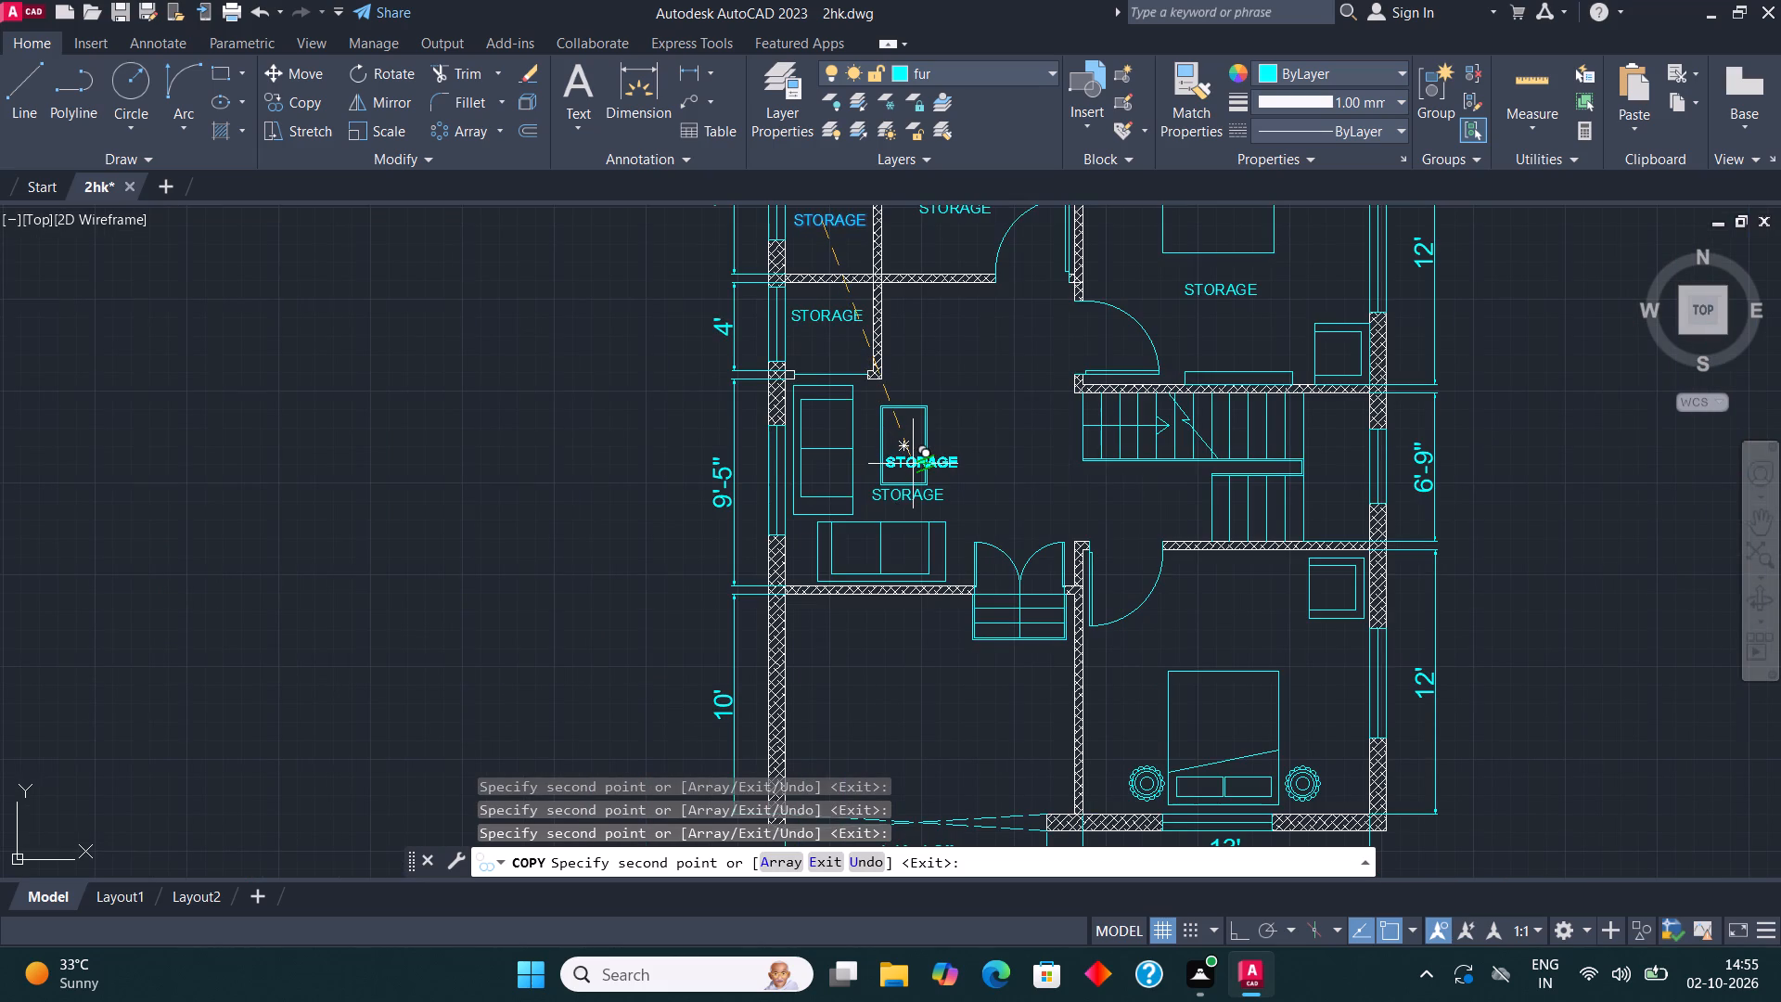
pyautogui.click(910, 692)
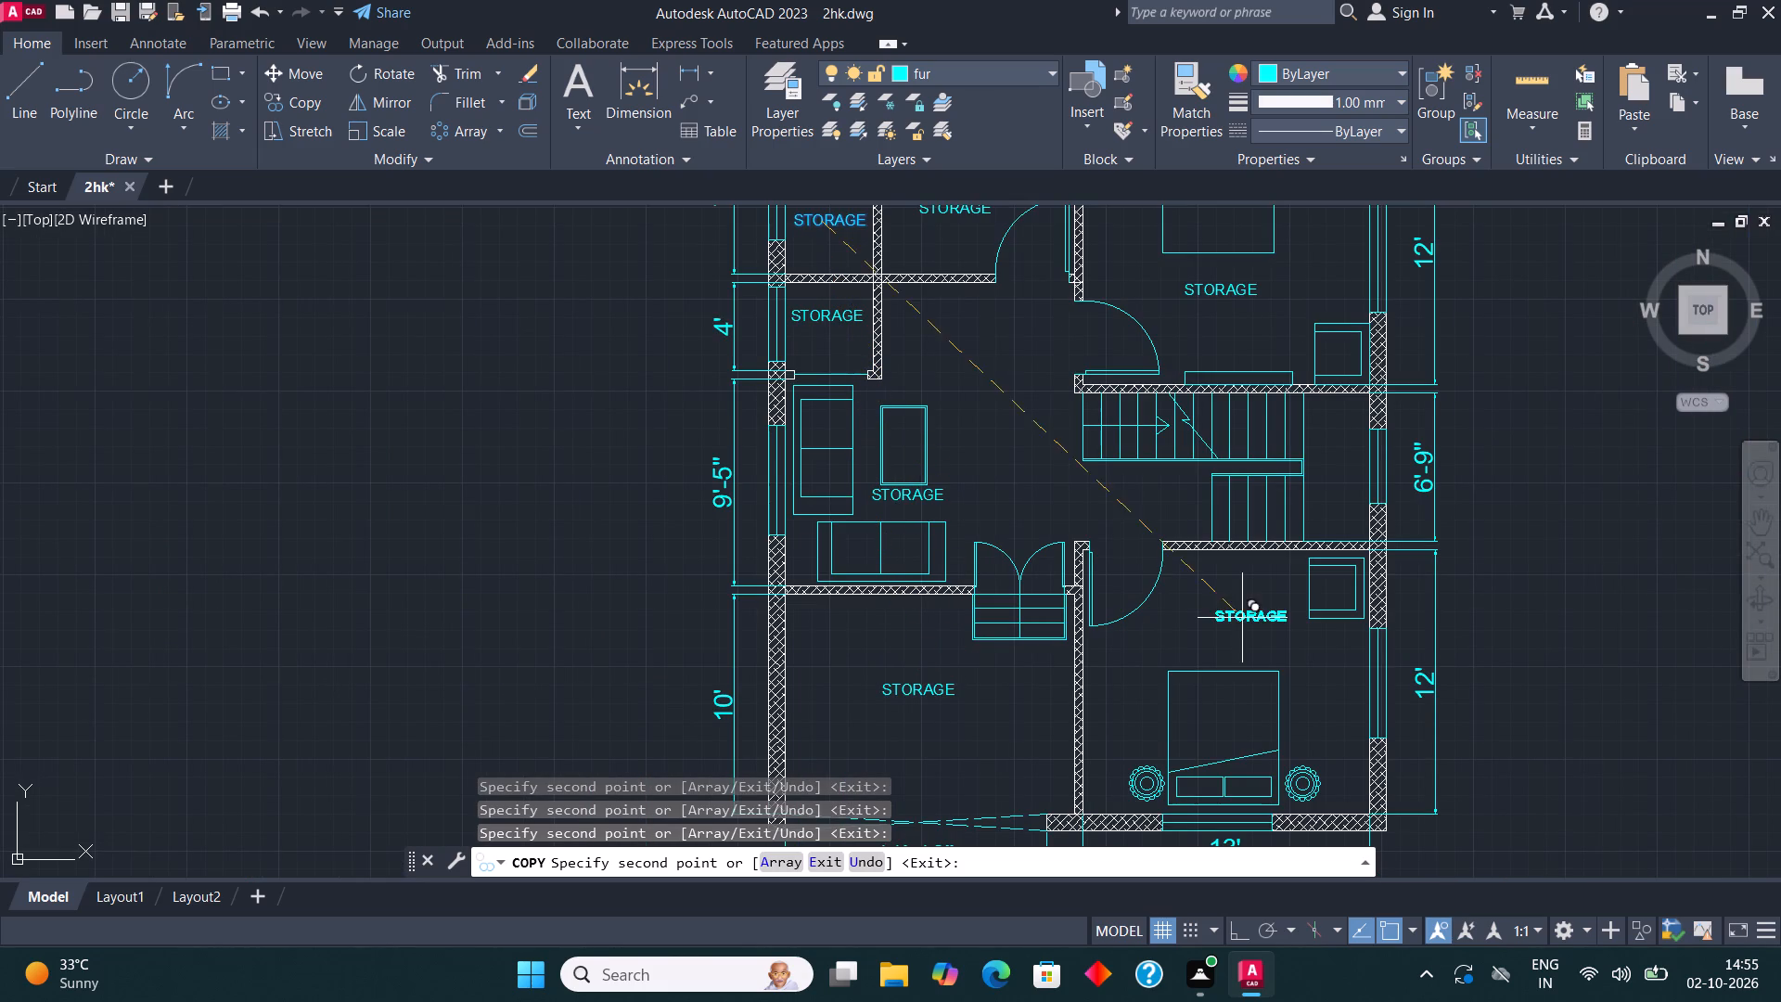
pyautogui.click(1211, 634)
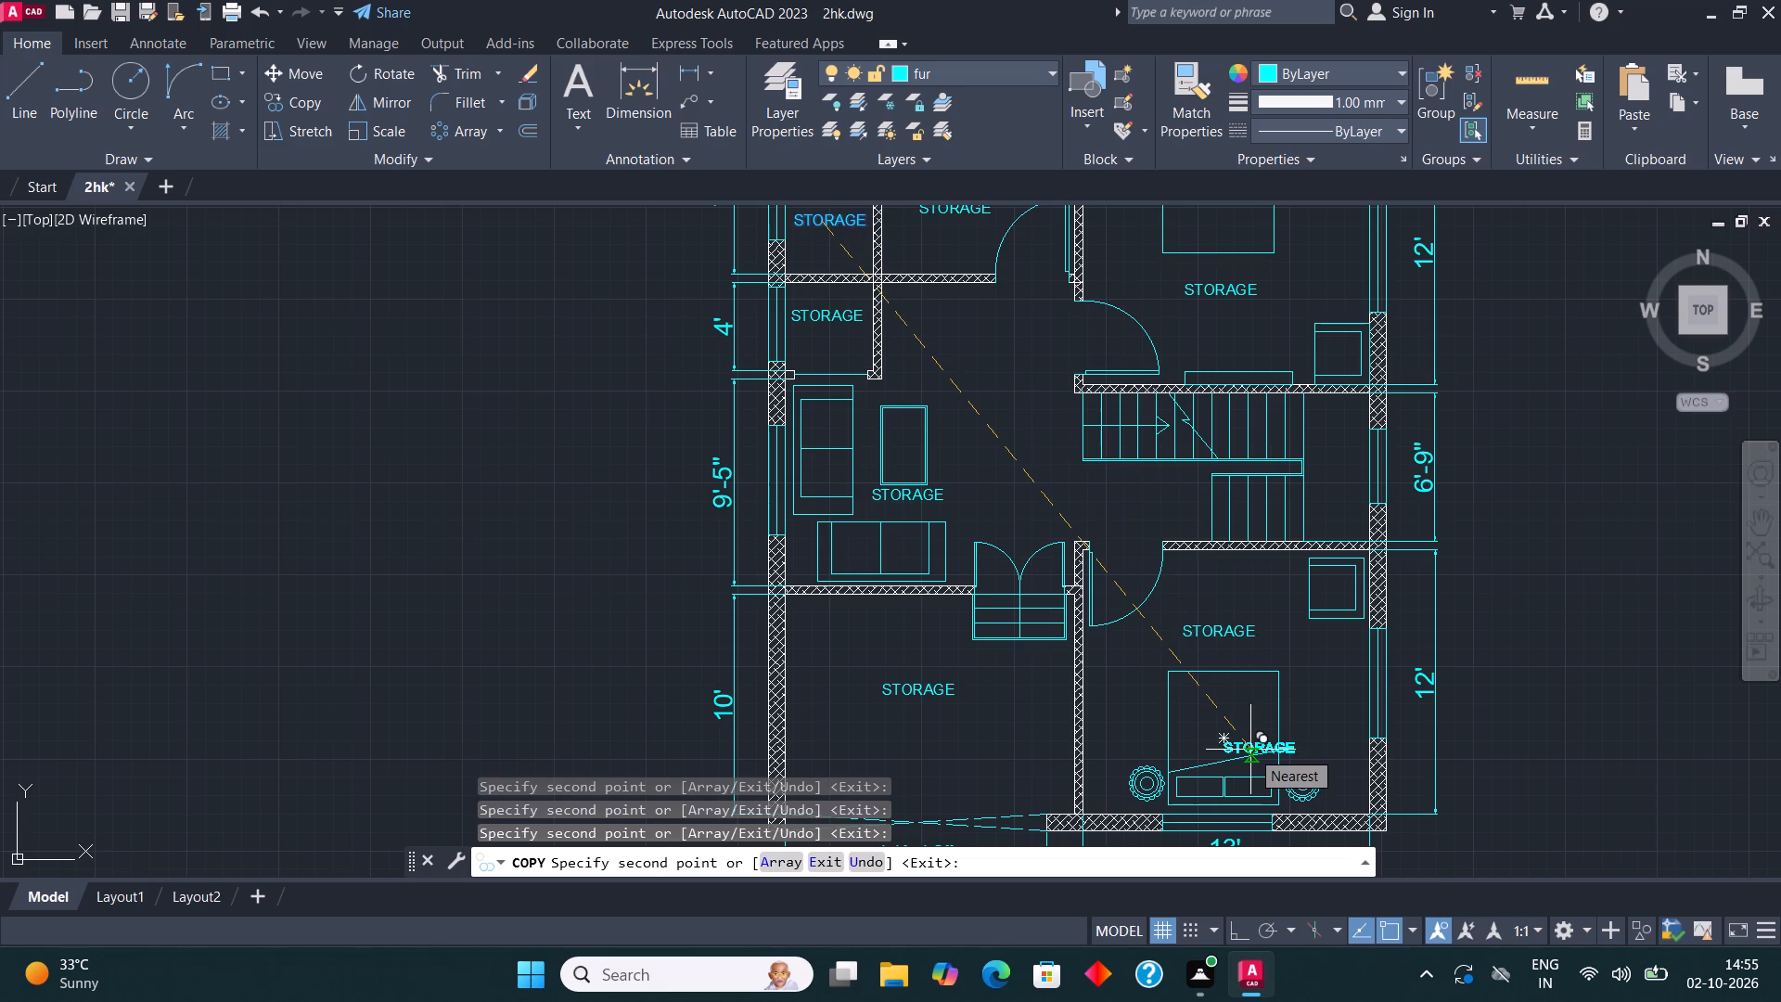
pyautogui.moveTo(1219, 695); pyautogui.dragTo(1184, 749, button='middle')
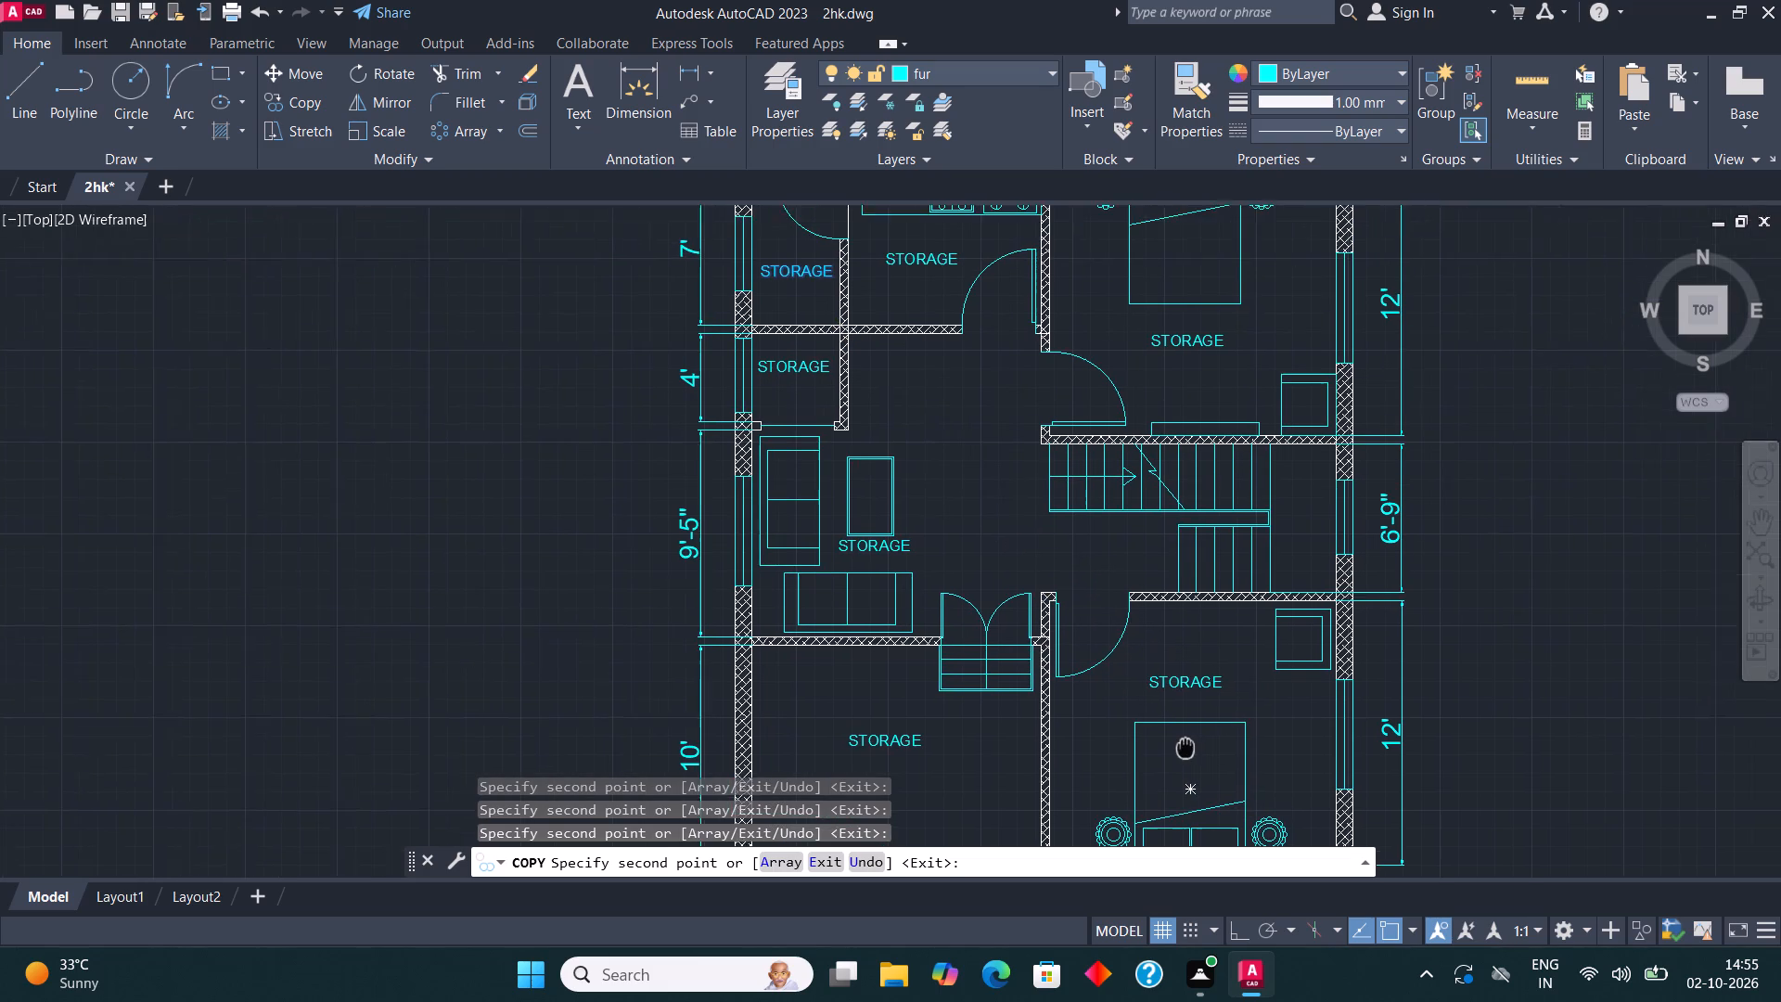
# End the label copying and change the STORAGE label in the kitchen to read KITCHEN.
pyautogui.moveTo(1184, 749); pyautogui.dragTo(1147, 781, button='middle')
pyautogui.press('Escape')
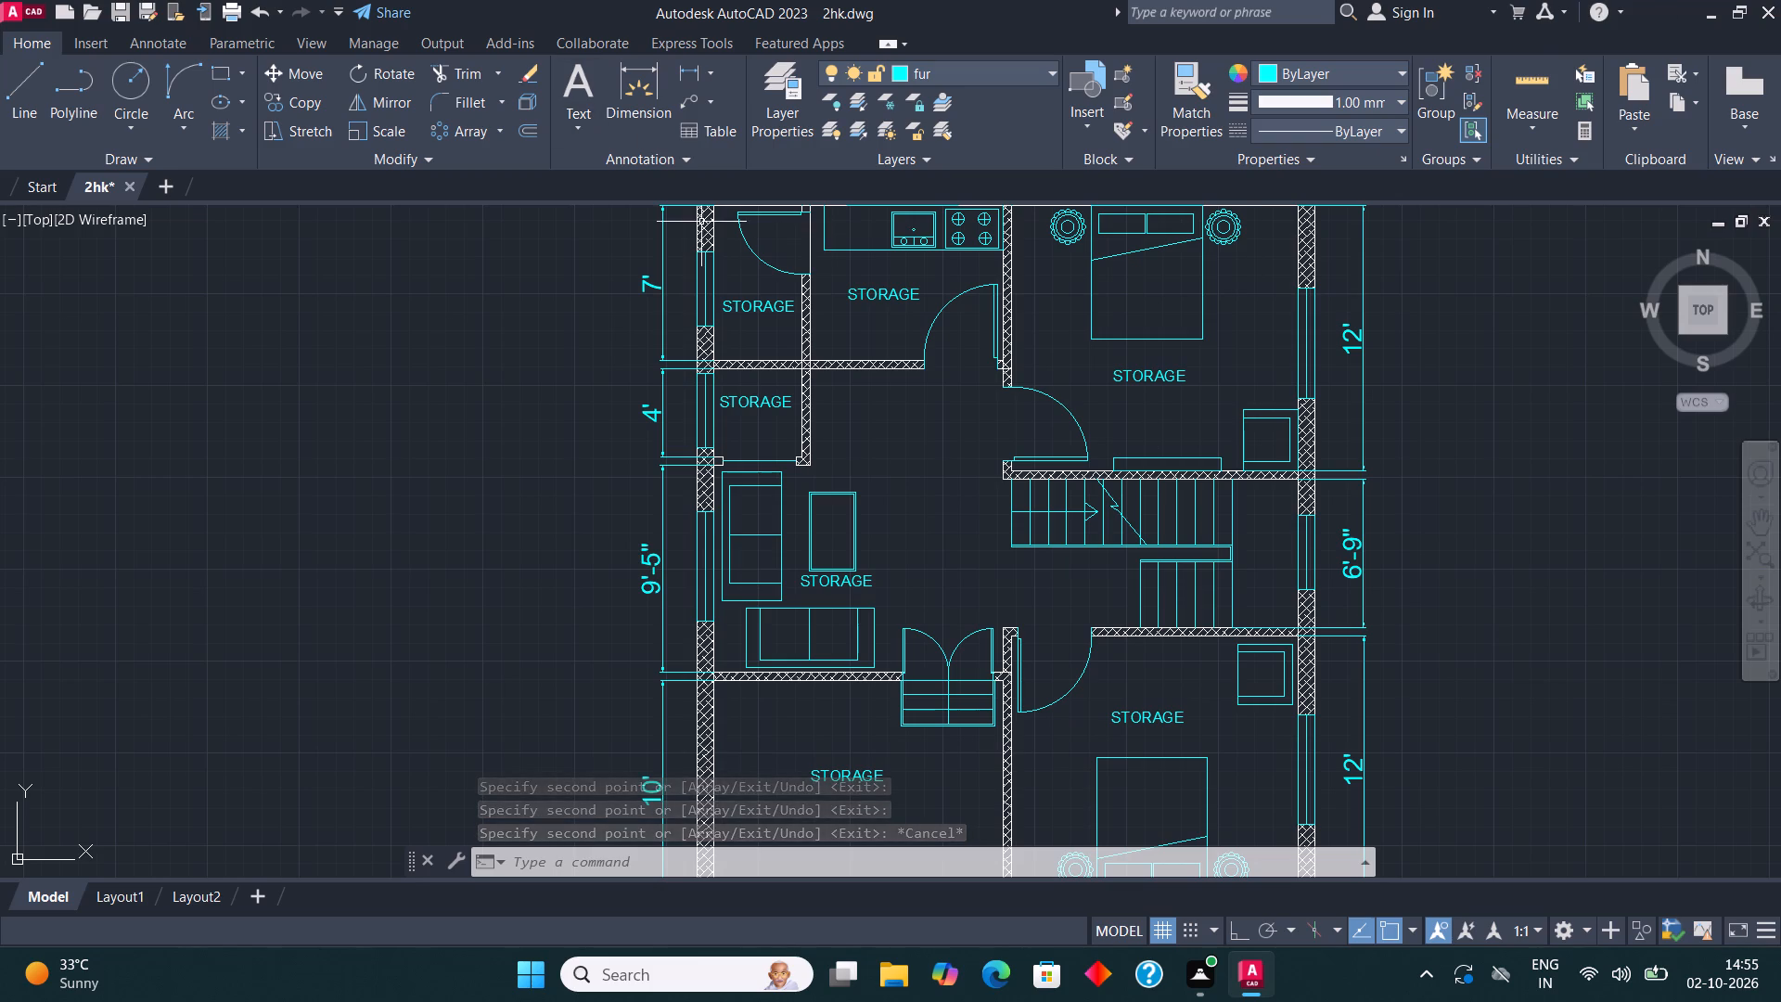
pyautogui.moveTo(764, 297); pyautogui.dragTo(822, 545, button='middle')
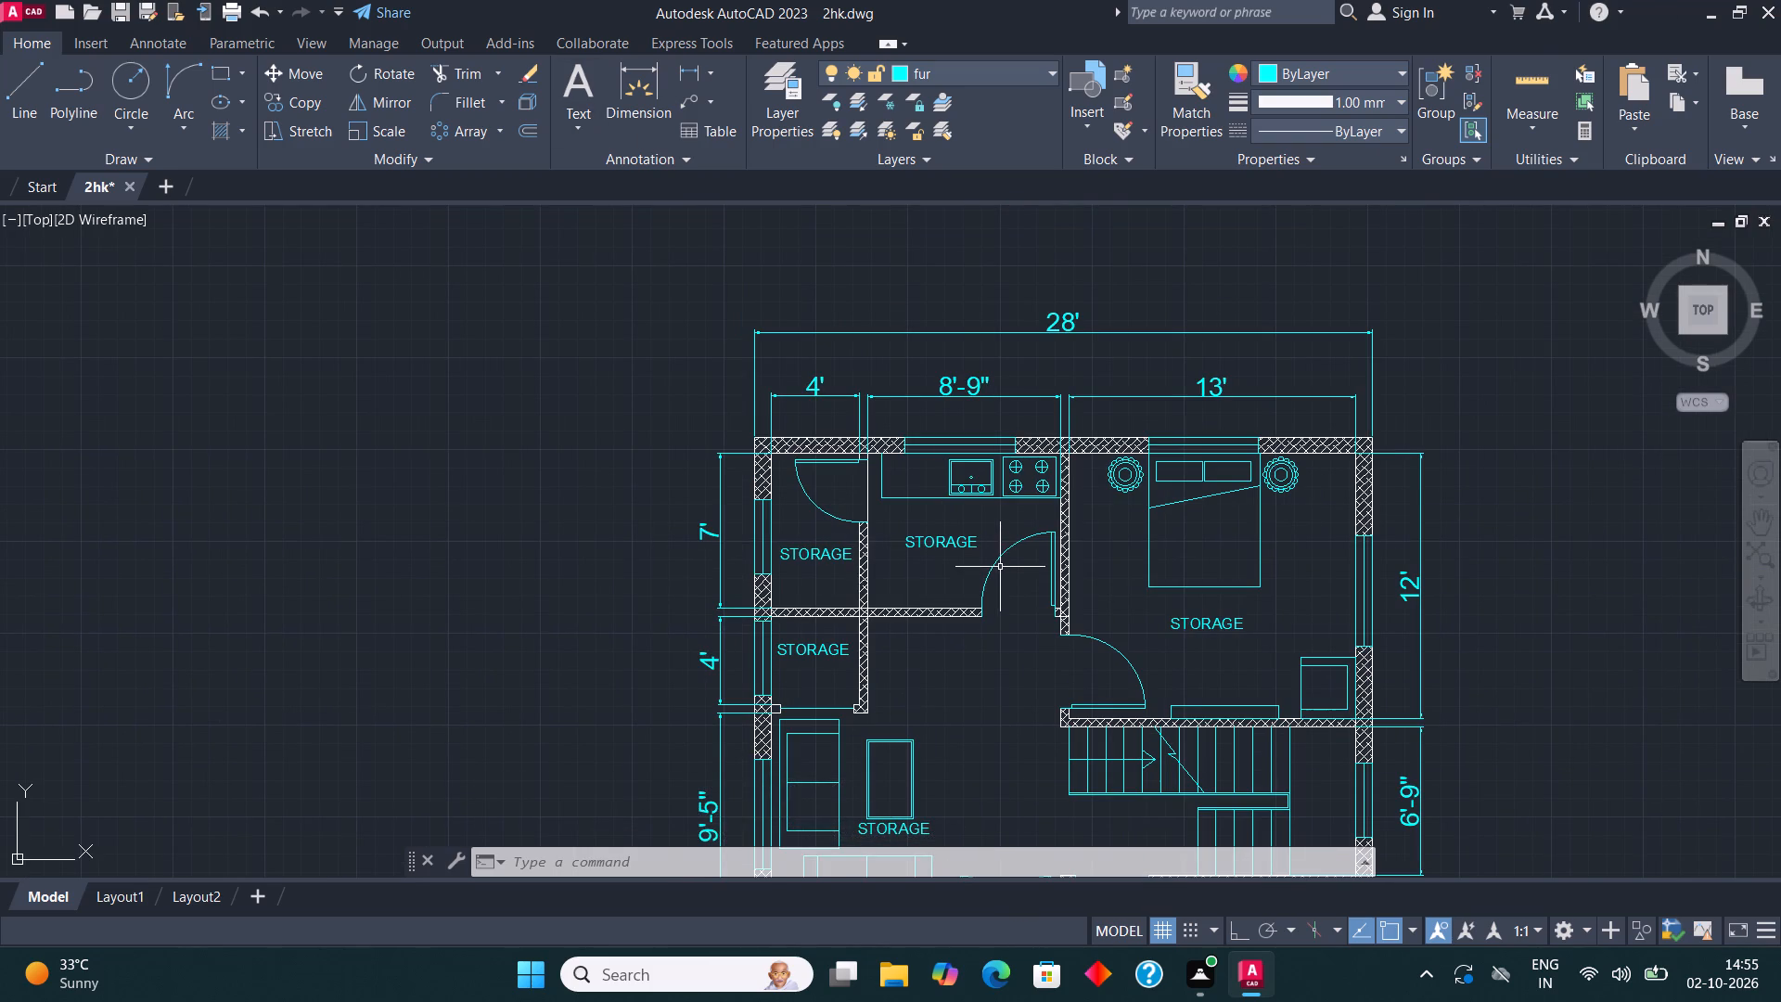
pyautogui.scroll(2, 1008, 586)
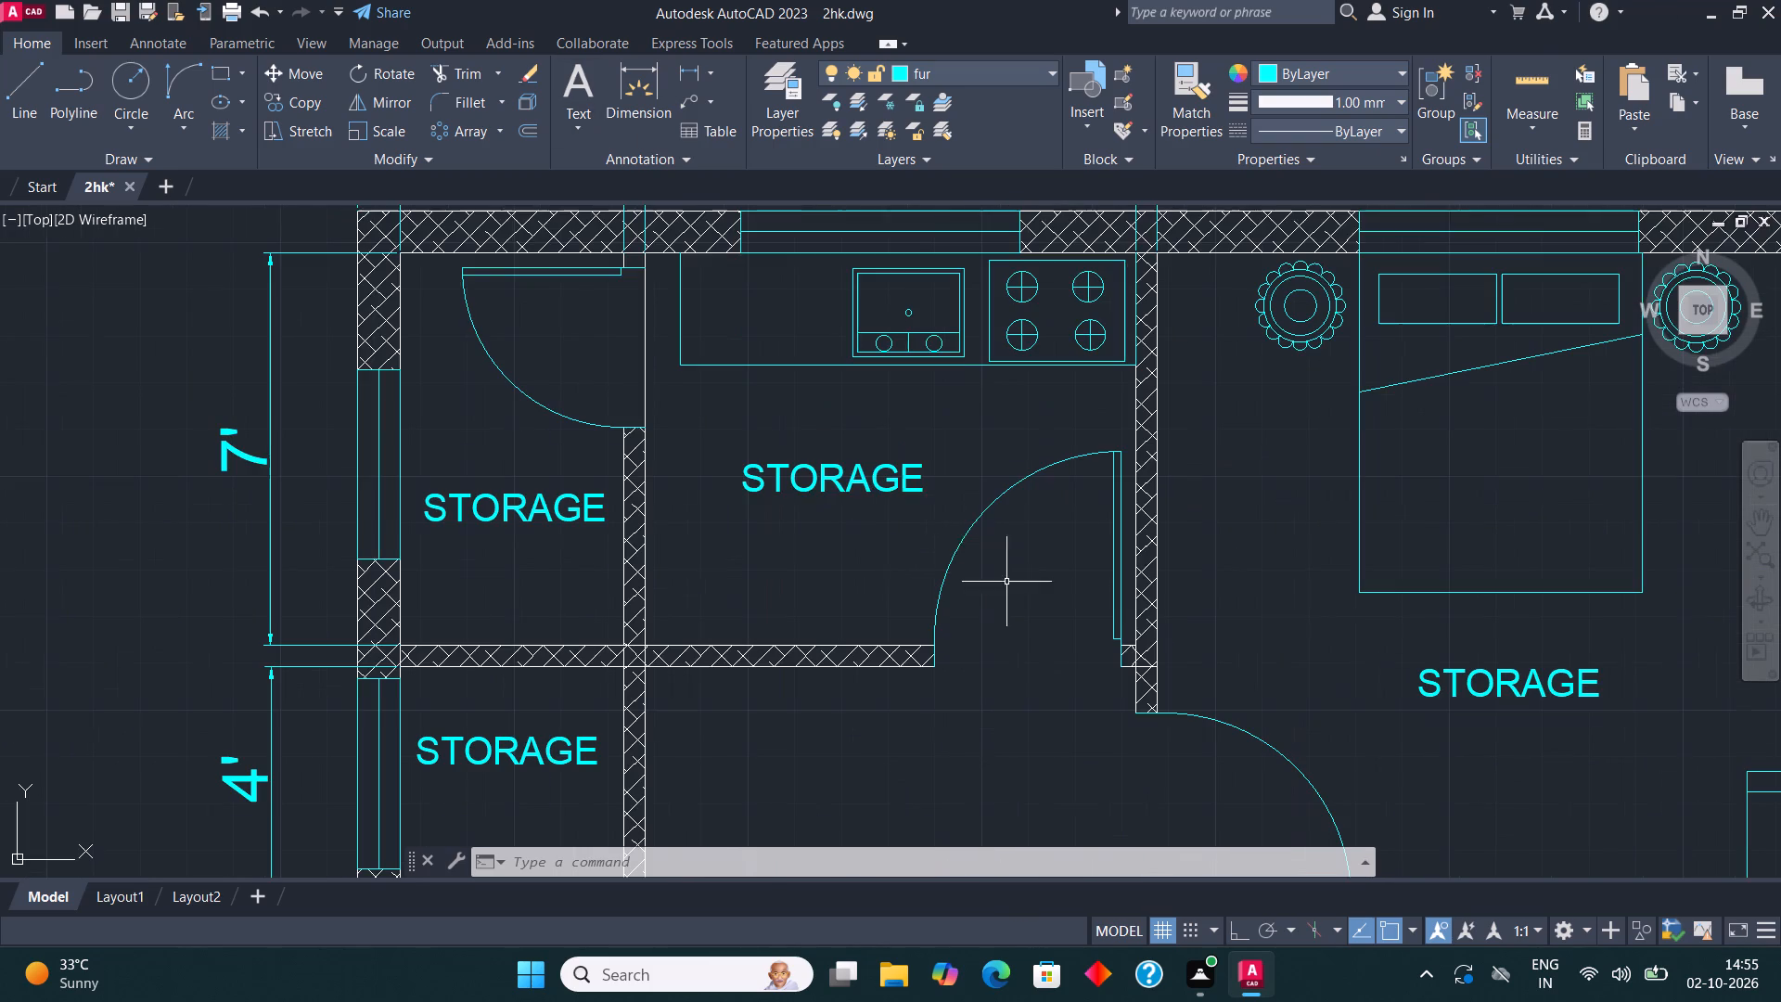
pyautogui.click(818, 491)
pyautogui.rightClick(816, 482)
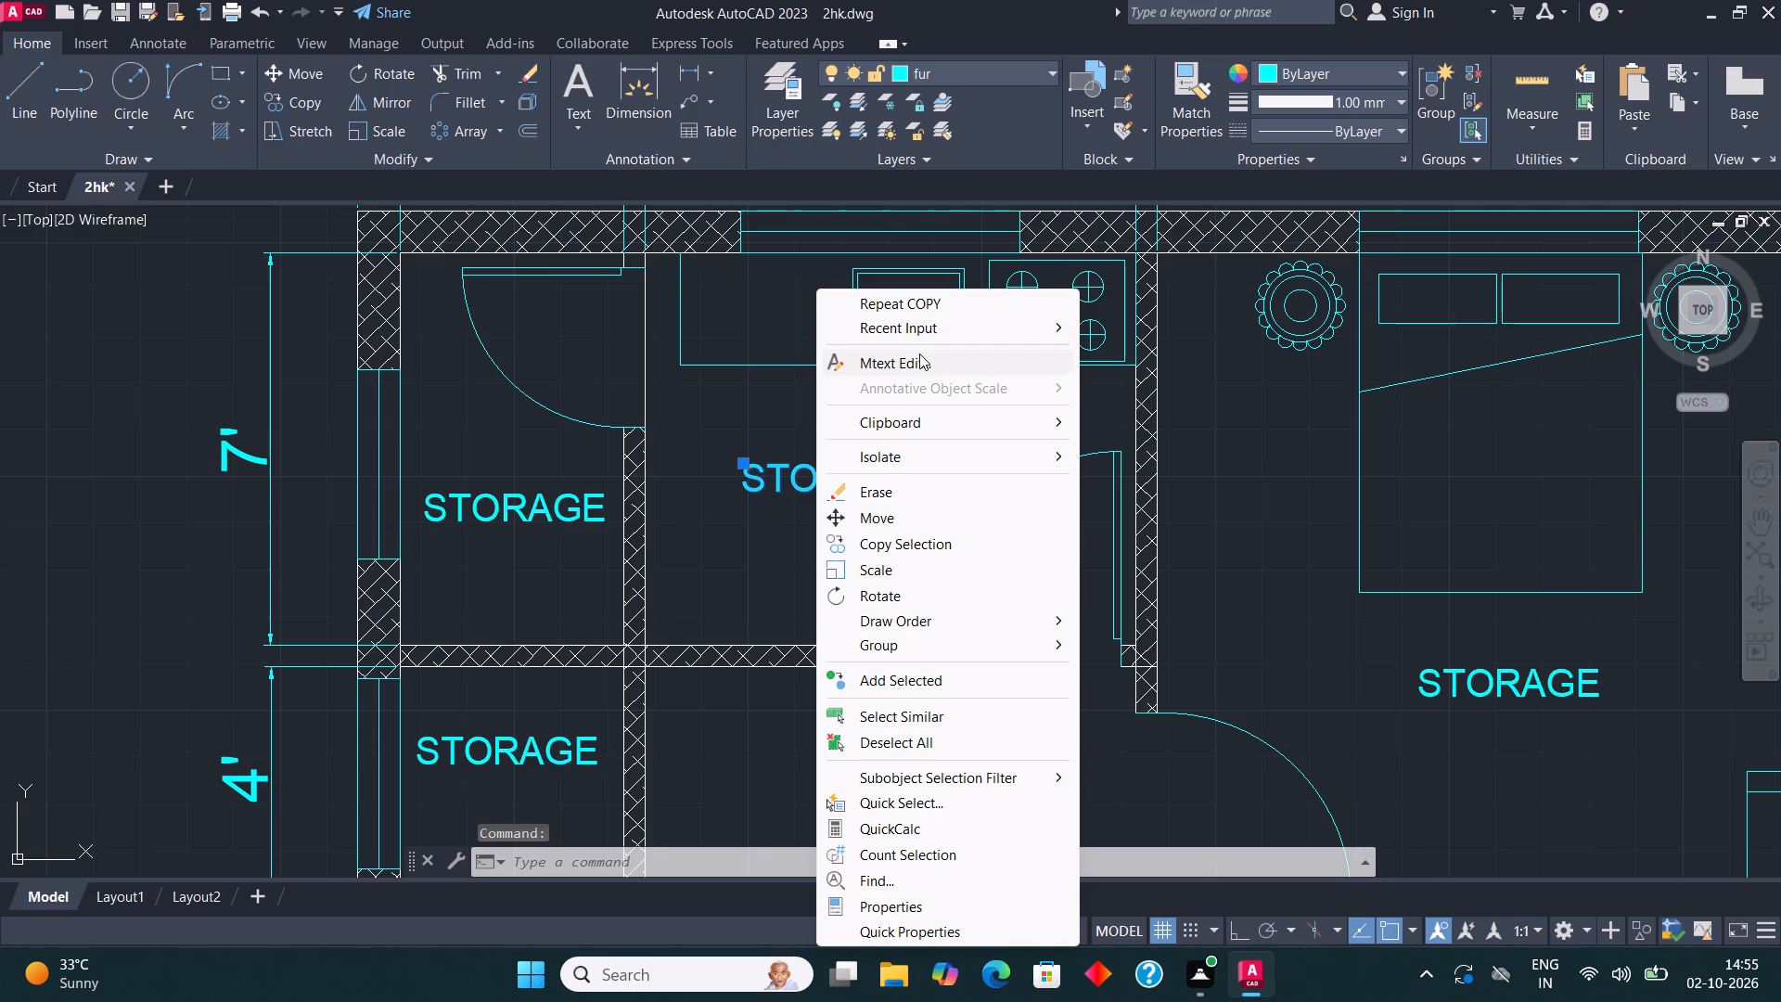
pyautogui.click(917, 356)
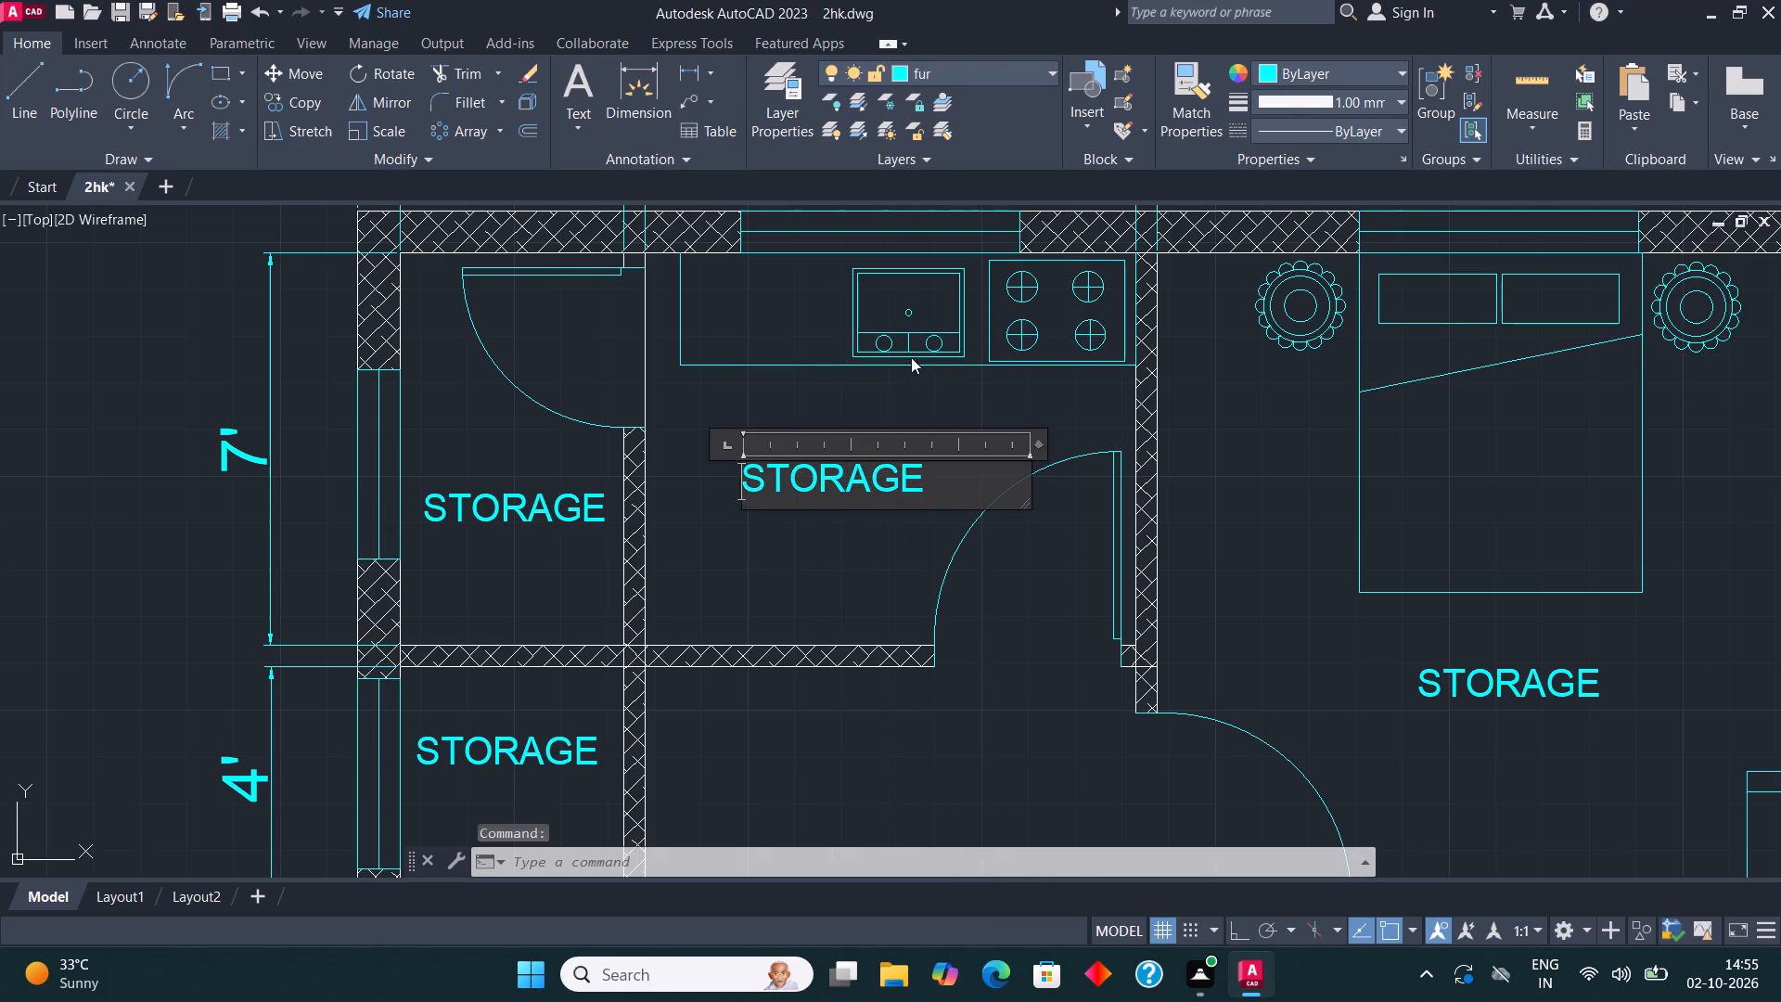
pyautogui.click(934, 482)
pyautogui.press('BackSpace')
pyautogui.press('BackSpace')
pyautogui.press('BackSpace')
pyautogui.press('BackSpace')
pyautogui.press('BackSpace')
pyautogui.press('BackSpace')
pyautogui.press('BackSpace')
pyautogui.press('BackSpace')
pyautogui.press('BackSpace')
pyautogui.press('BackSpace')
pyautogui.press('BackSpace')
pyautogui.press('BackSpace')
pyautogui.press('BackSpace')
pyautogui.press('BackSpace')
pyautogui.press('BackSpace')
pyautogui.press('BackSpace')
pyautogui.press('BackSpace')
pyautogui.press('BackSpace')
pyautogui.press('BackSpace')
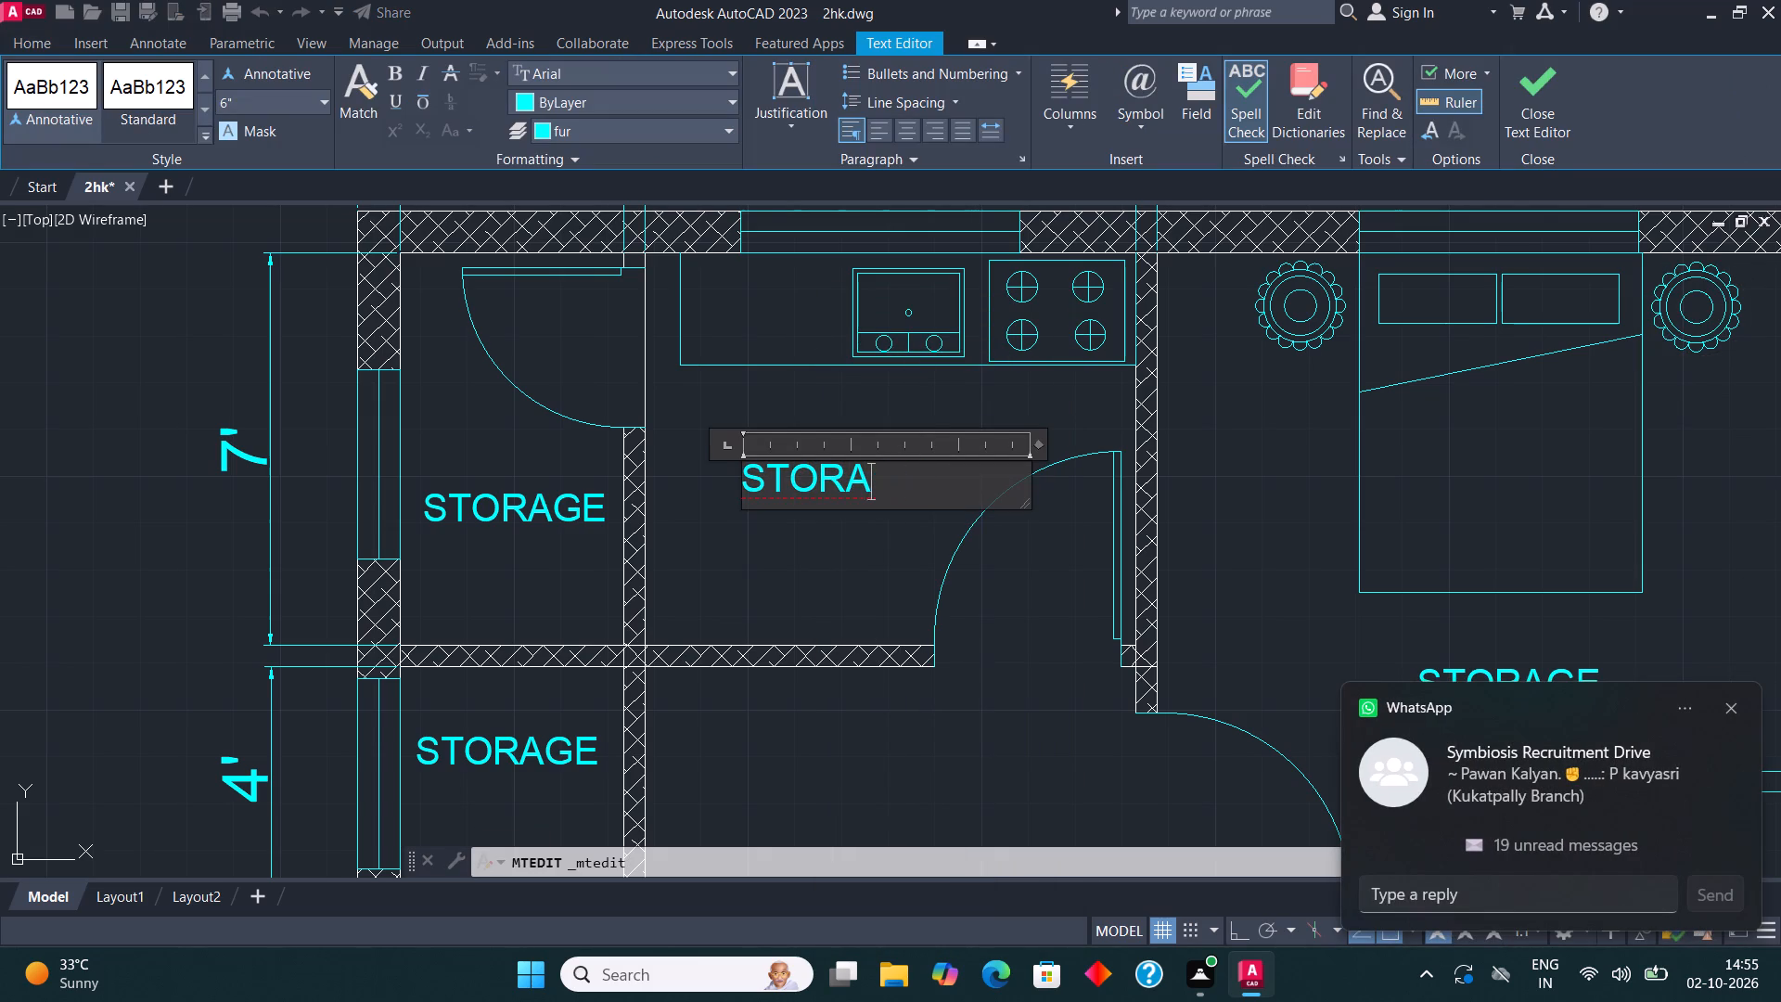
pyautogui.write('KITCHEN')
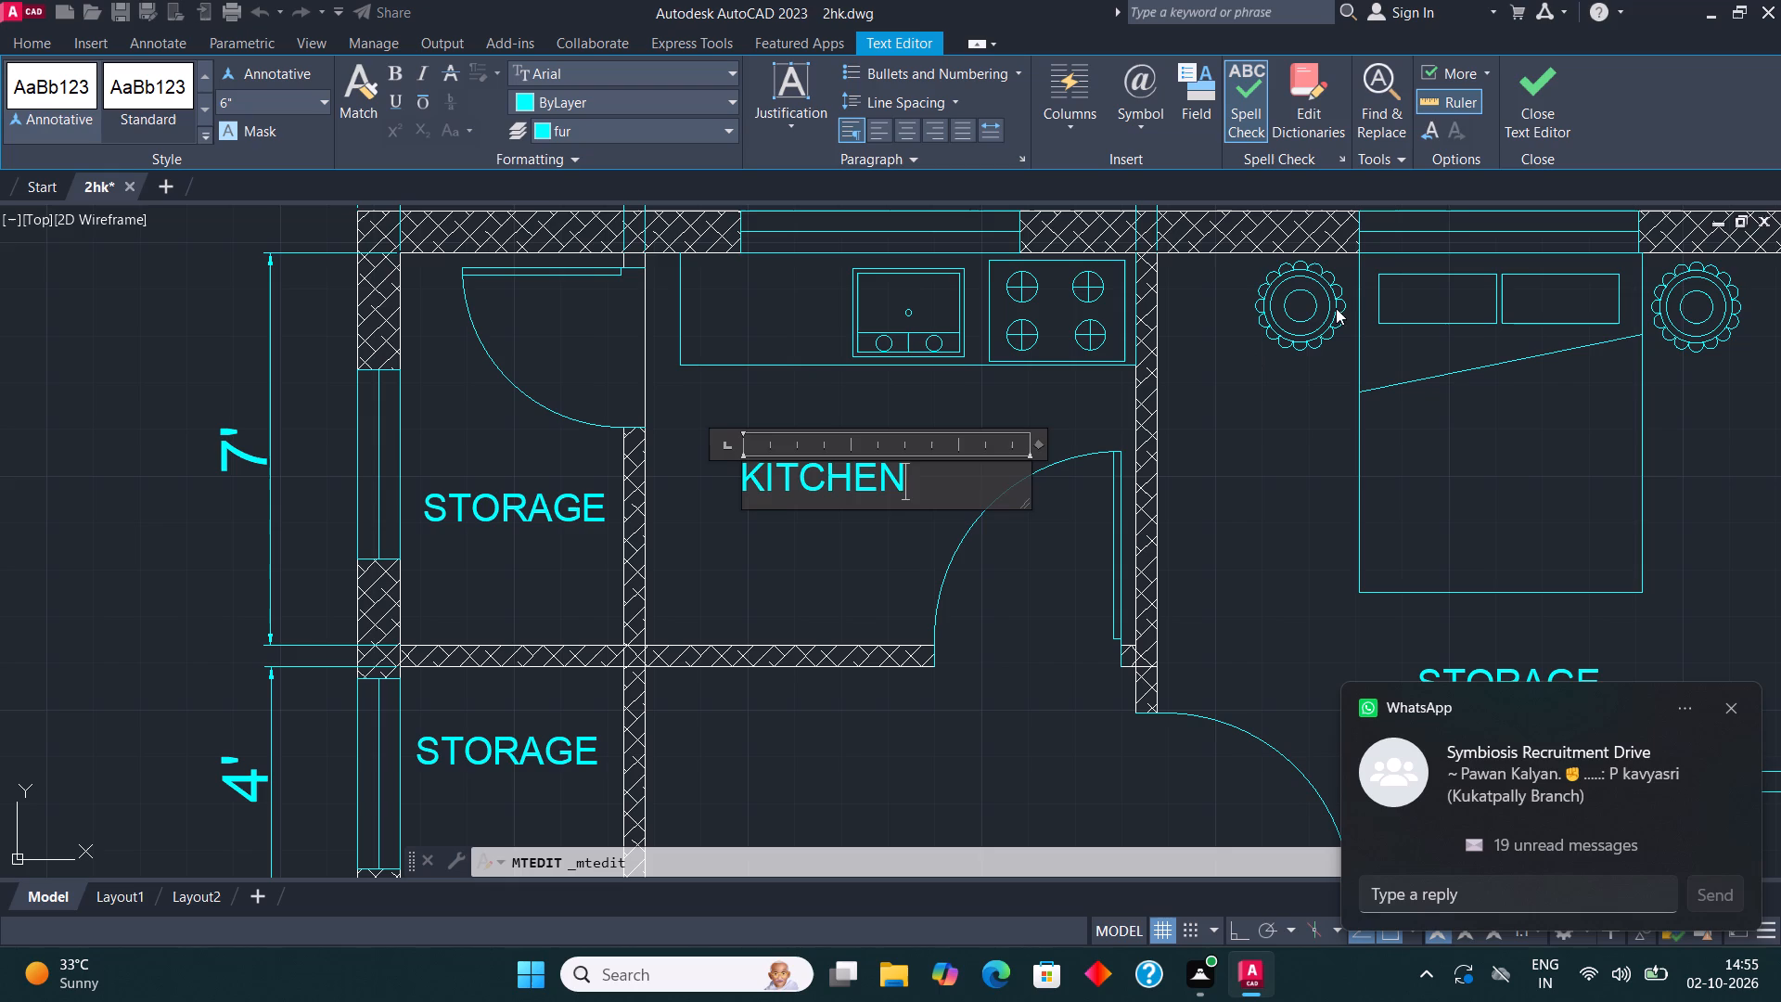
pyautogui.click(1525, 105)
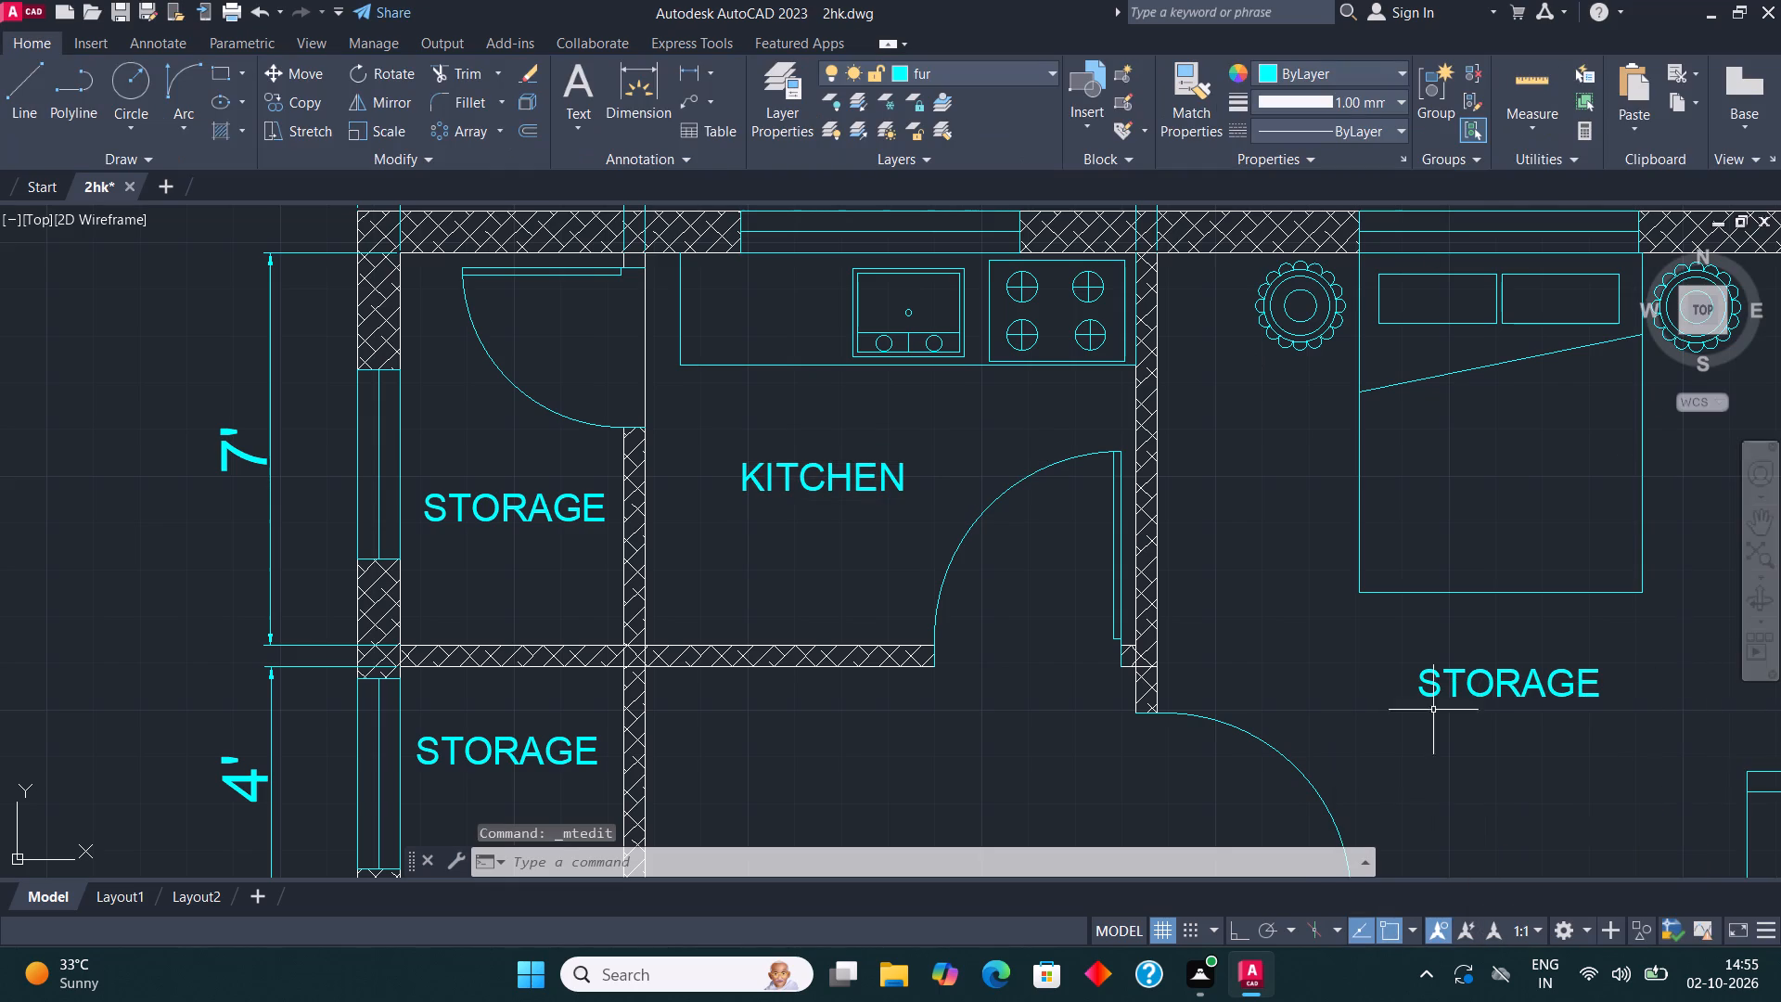
# Change the STORAGE label below the bed in the north bedroom to read BEDROOM.
pyautogui.moveTo(1090, 603); pyautogui.dragTo(655, 485, button='middle')
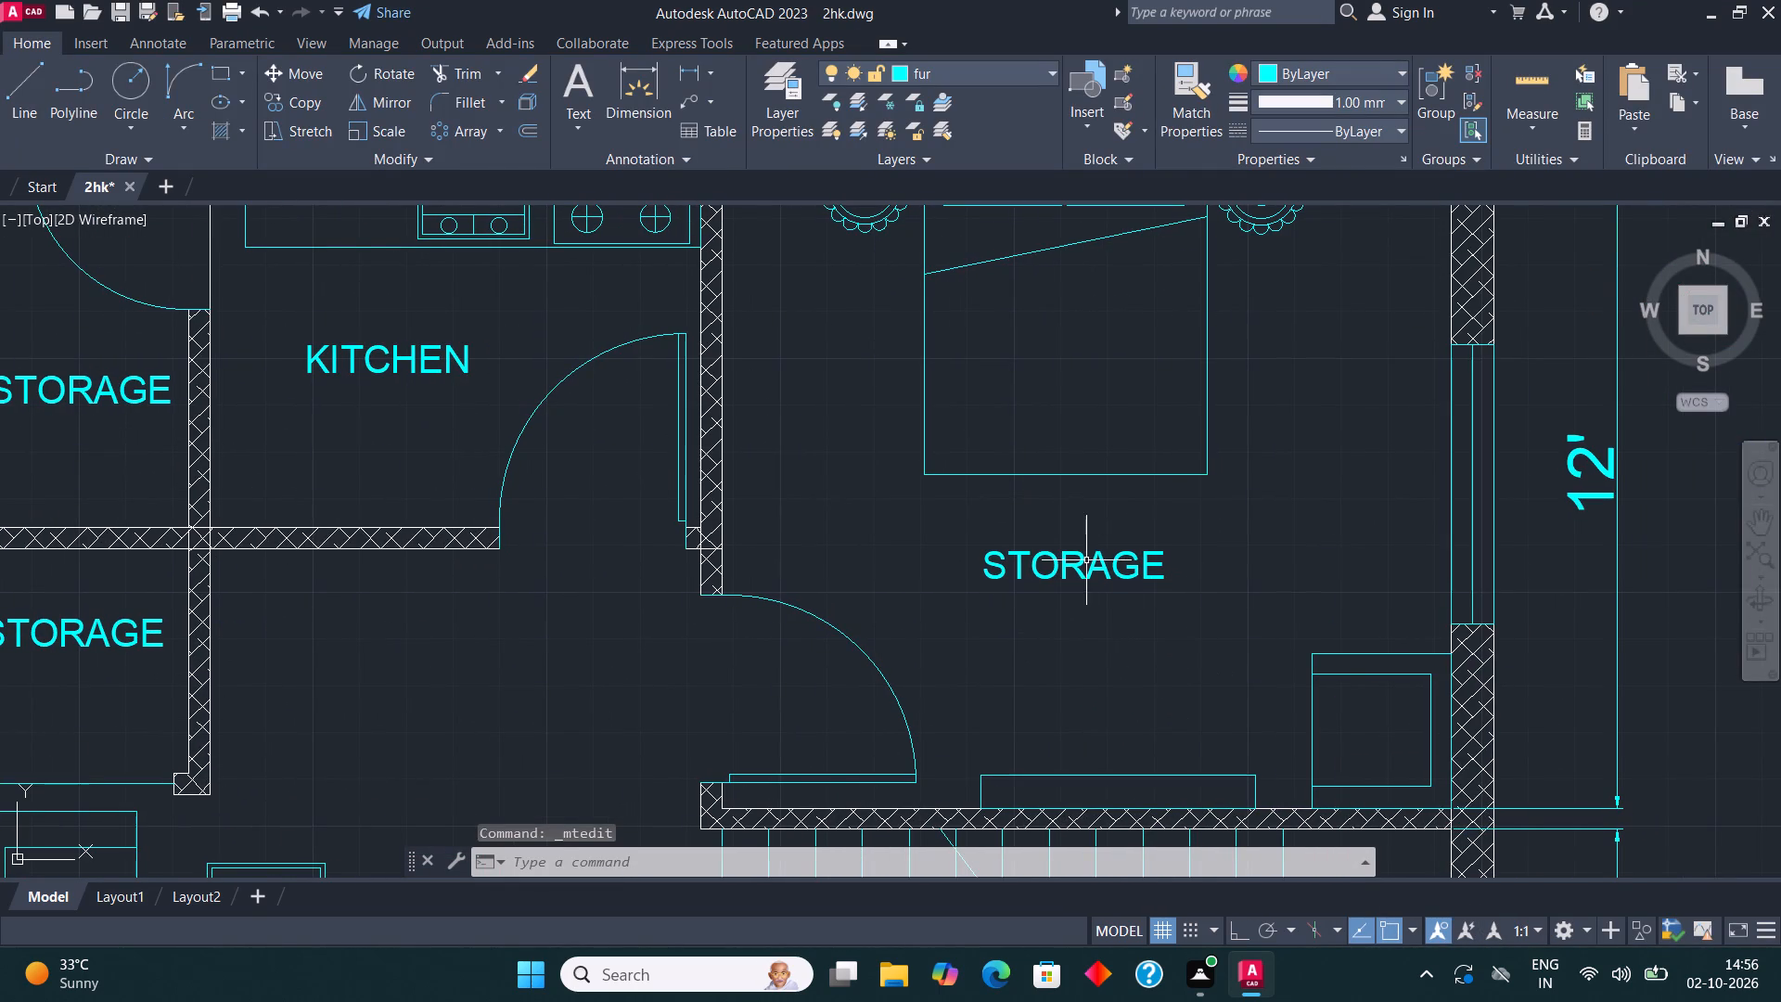
pyautogui.click(1086, 560)
pyautogui.rightClick(1087, 560)
pyautogui.click(1229, 361)
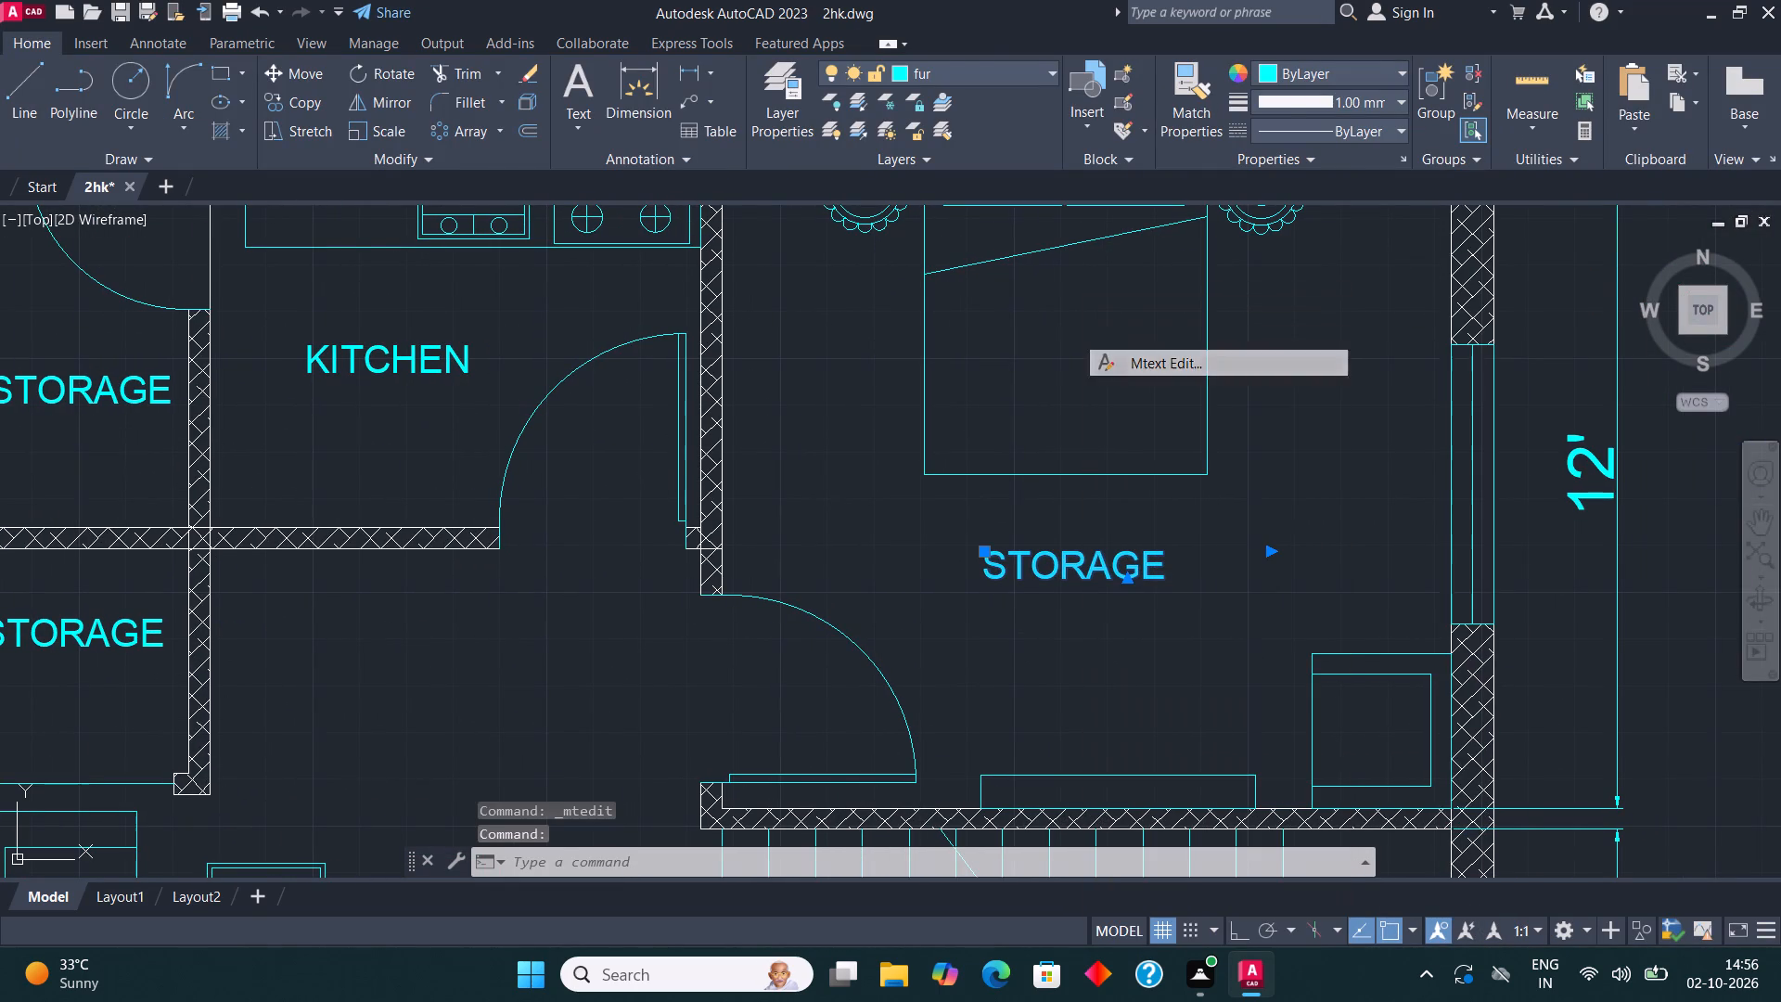
pyautogui.click(1194, 568)
pyautogui.press('BackSpace')
pyautogui.press('BackSpace')
pyautogui.press('BackSpace')
pyautogui.press('BackSpace')
pyautogui.press('BackSpace')
pyautogui.press('BackSpace')
pyautogui.press('BackSpace')
pyautogui.press('BackSpace')
pyautogui.press('BackSpace')
pyautogui.press('BackSpace')
pyautogui.press('BackSpace')
pyautogui.press('BackSpace')
pyautogui.press('BackSpace')
pyautogui.press('BackSpace')
pyautogui.press('BackSpace')
pyautogui.press('BackSpace')
pyautogui.press('BackSpace')
pyautogui.press('BackSpace')
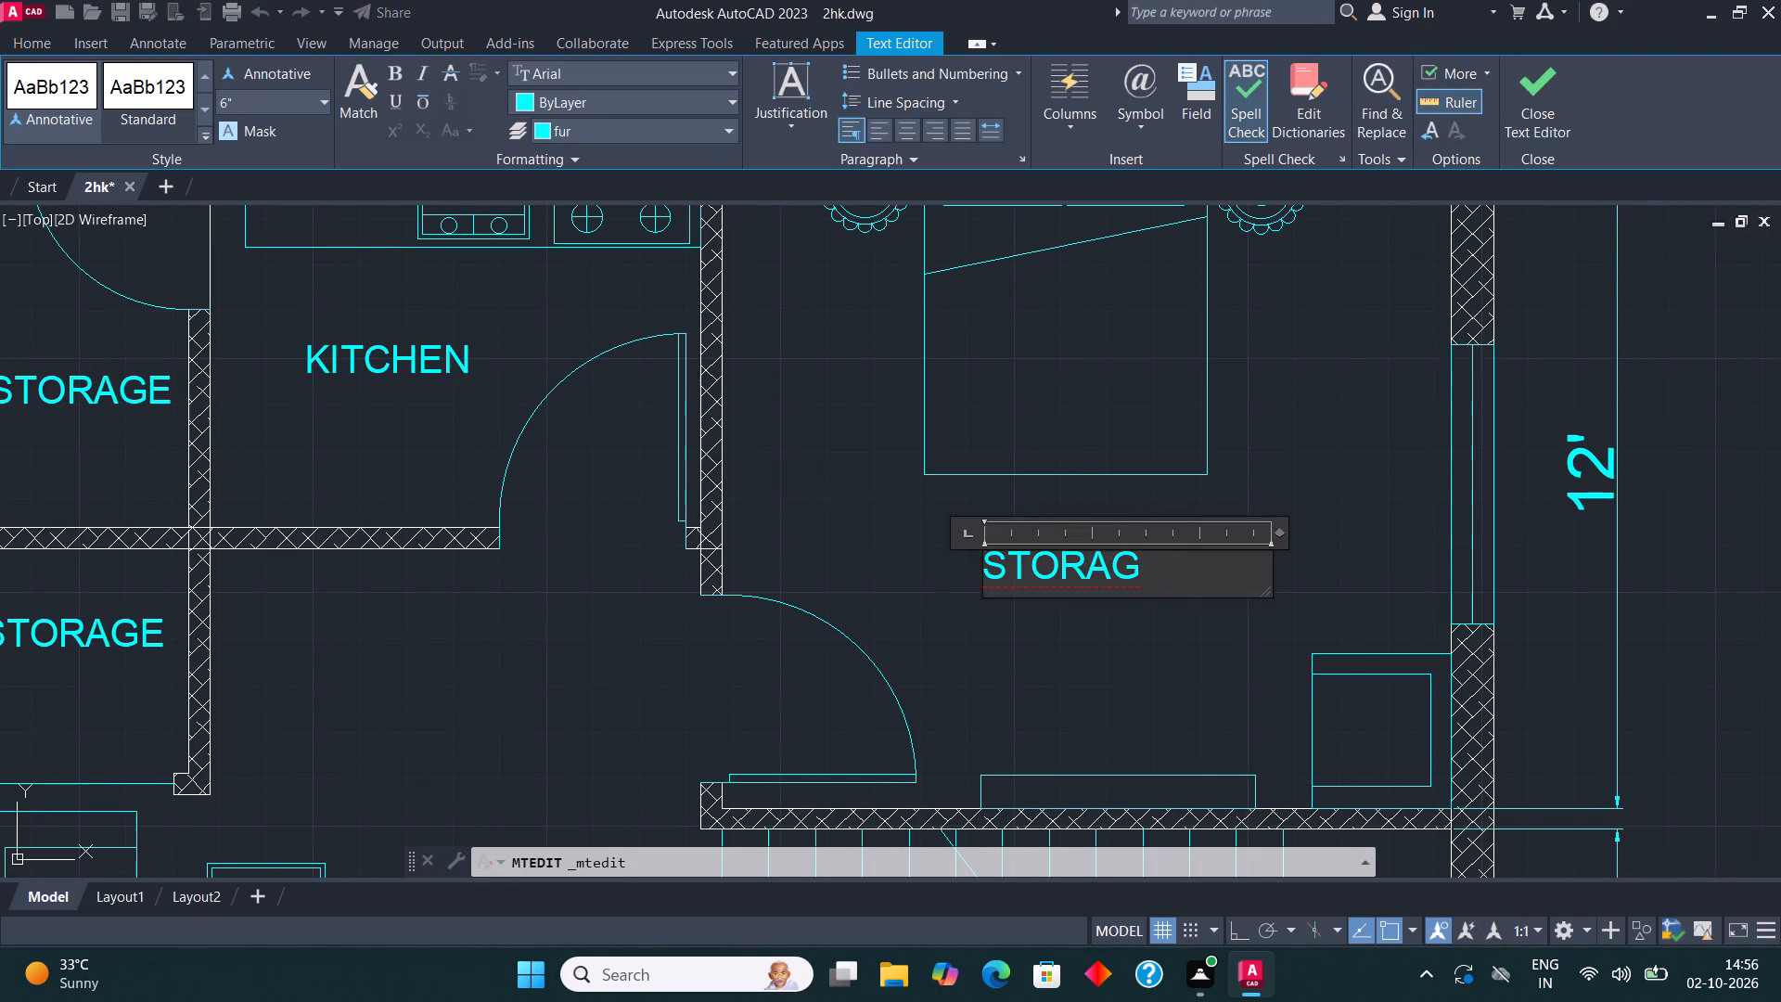
pyautogui.write('BEDROOM')
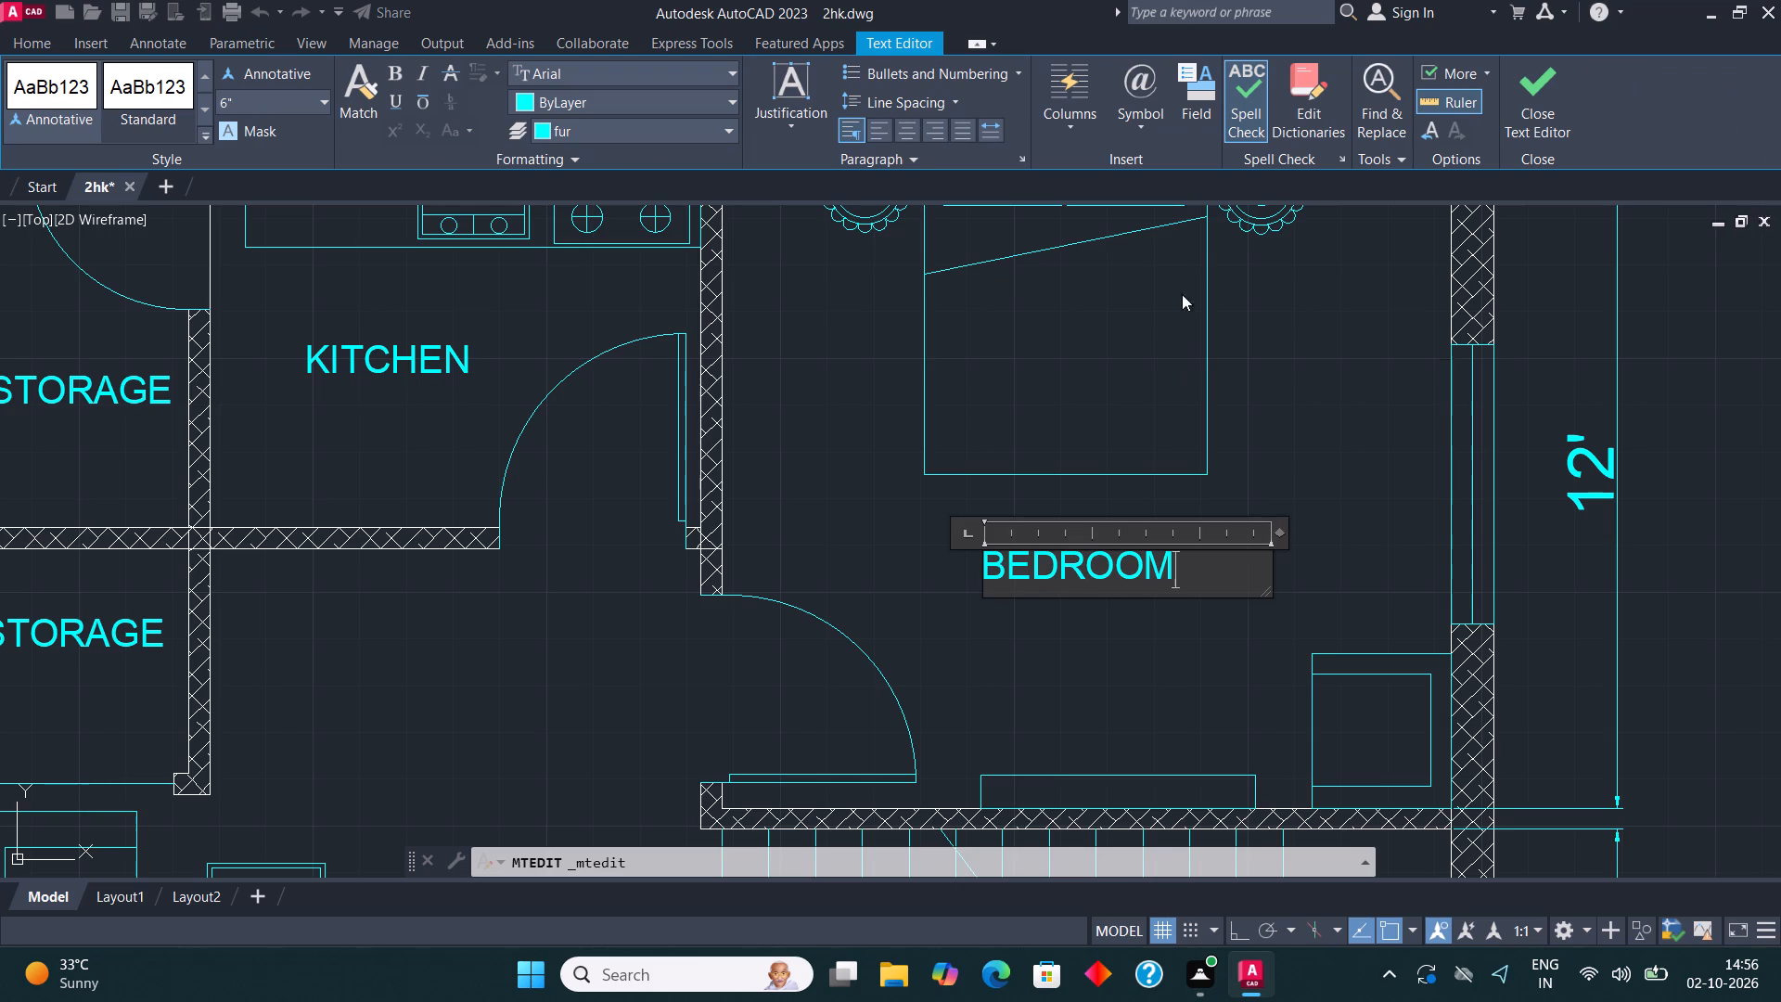
pyautogui.click(1527, 128)
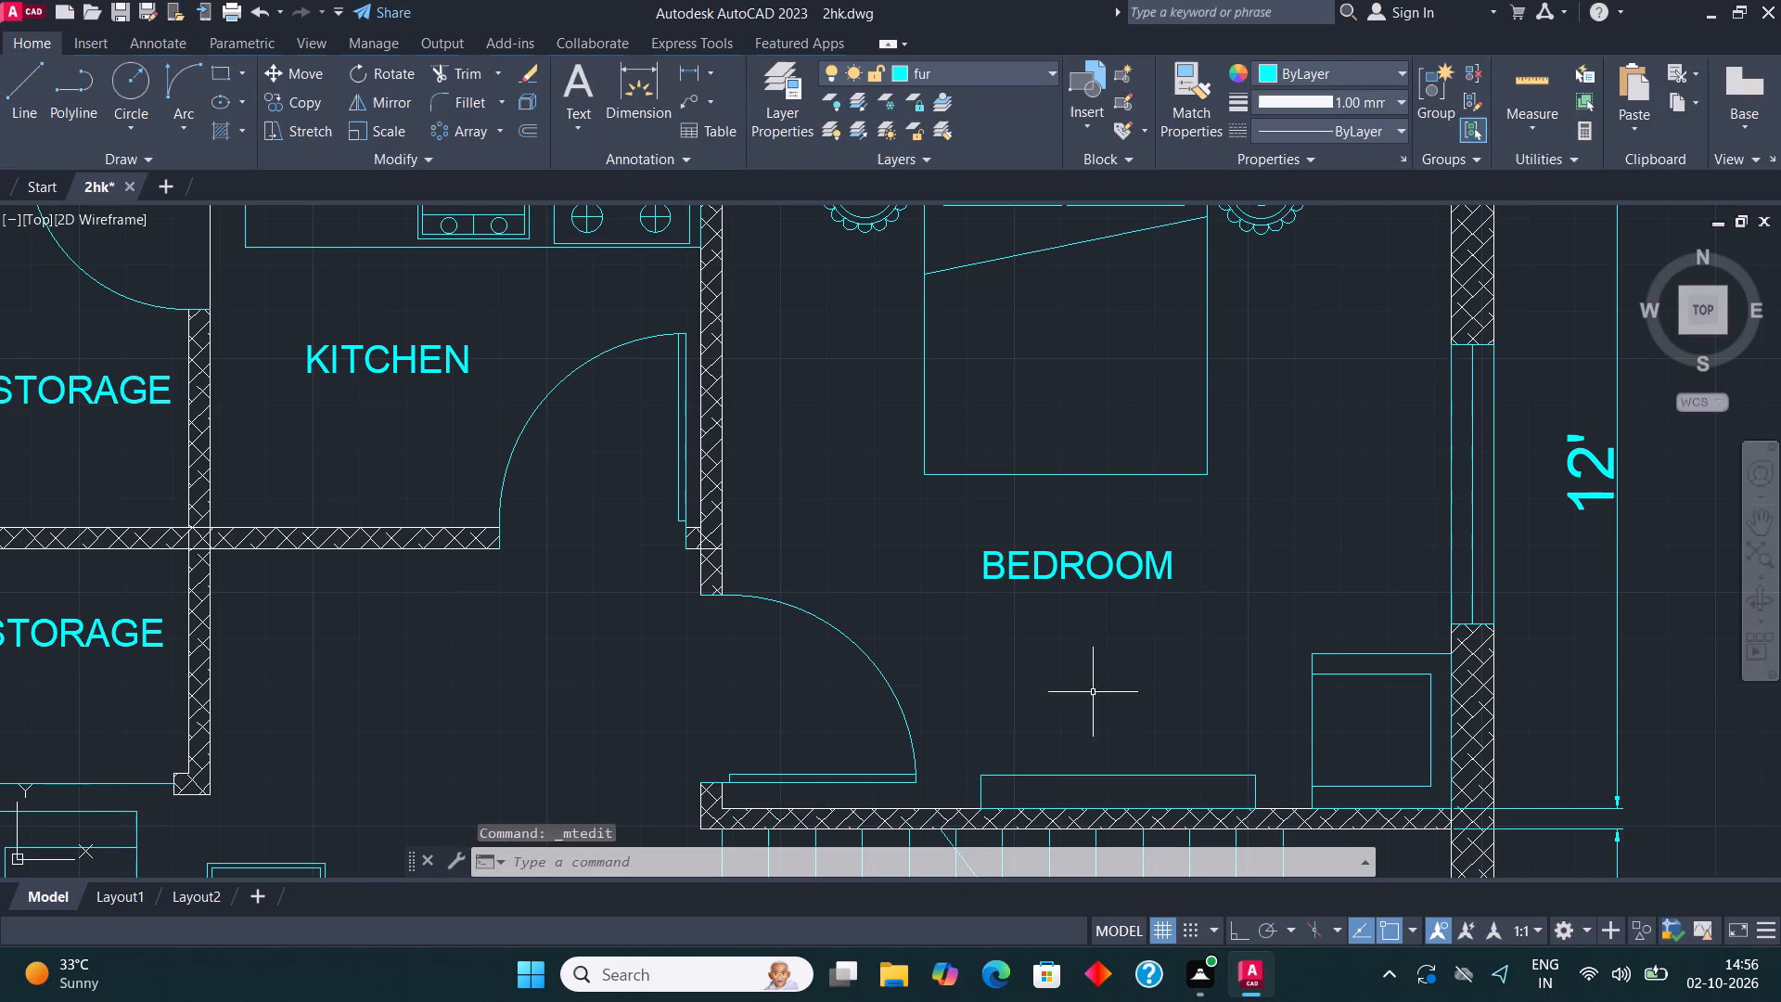
# Change the STORAGE label by the coffee table in the living room to read DRAWING.
pyautogui.scroll(-4, 1155, 582)
pyautogui.moveTo(1201, 627); pyautogui.dragTo(1230, 584, button='middle')
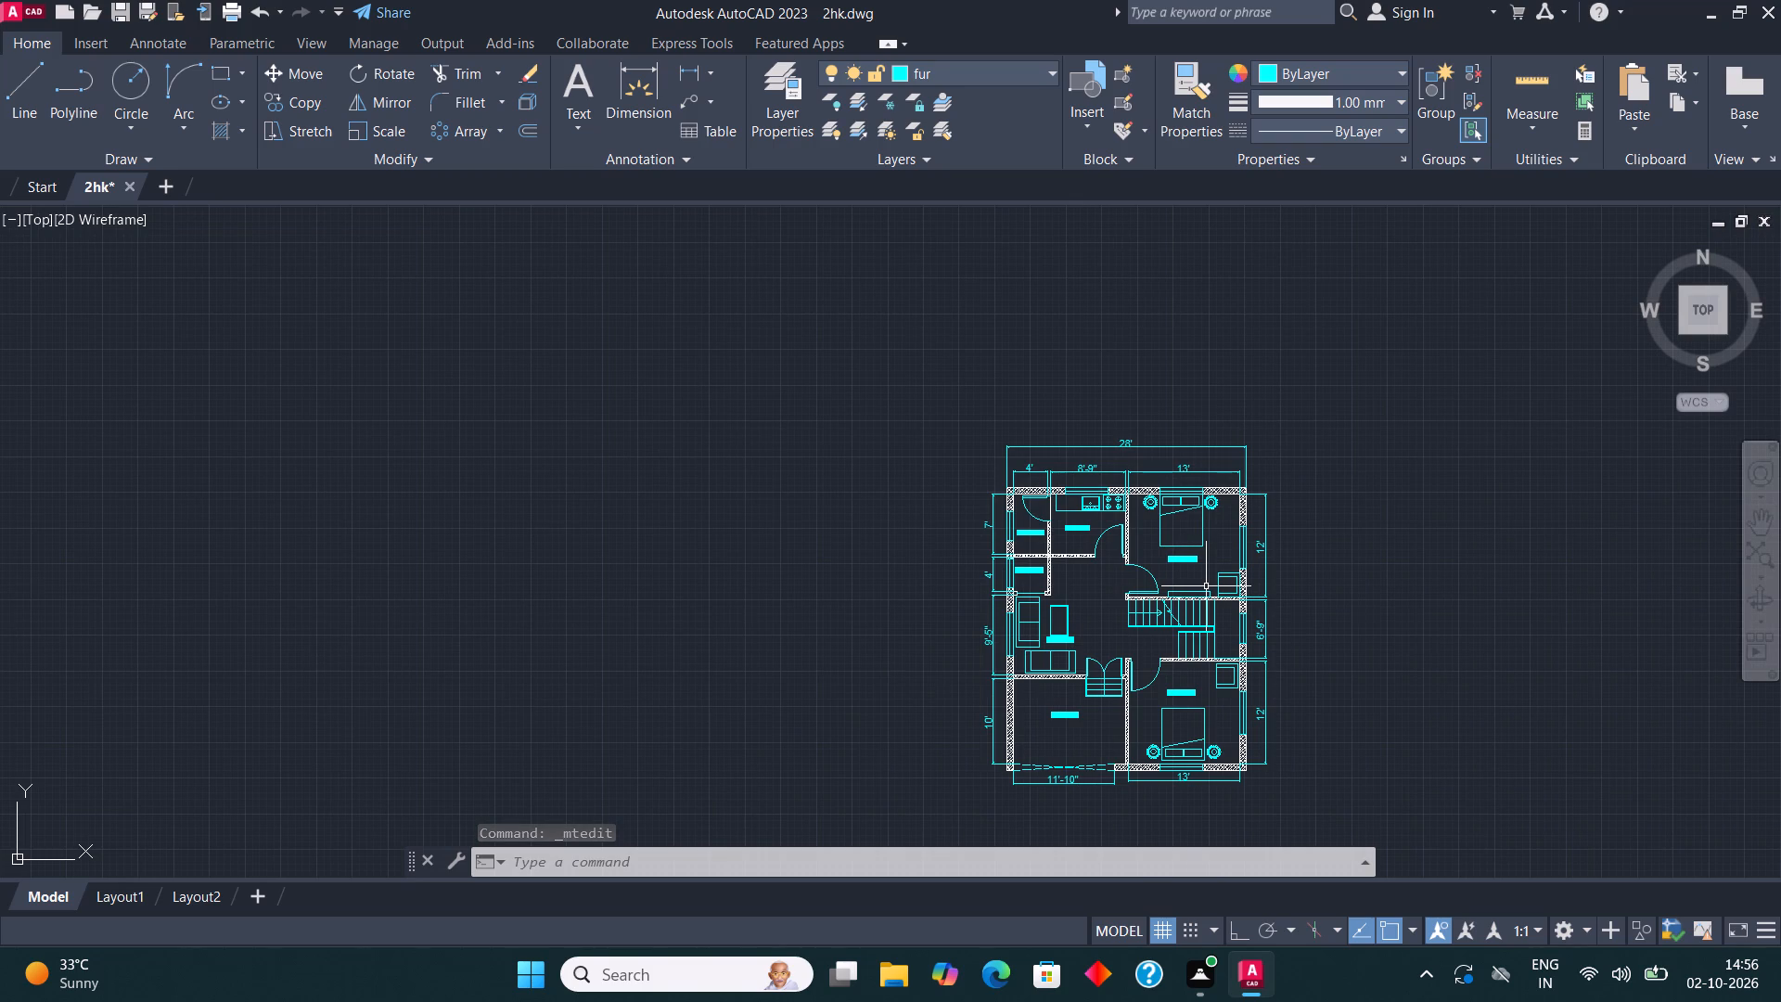
pyautogui.scroll(4, 1106, 585)
pyautogui.scroll(-3, 1090, 617)
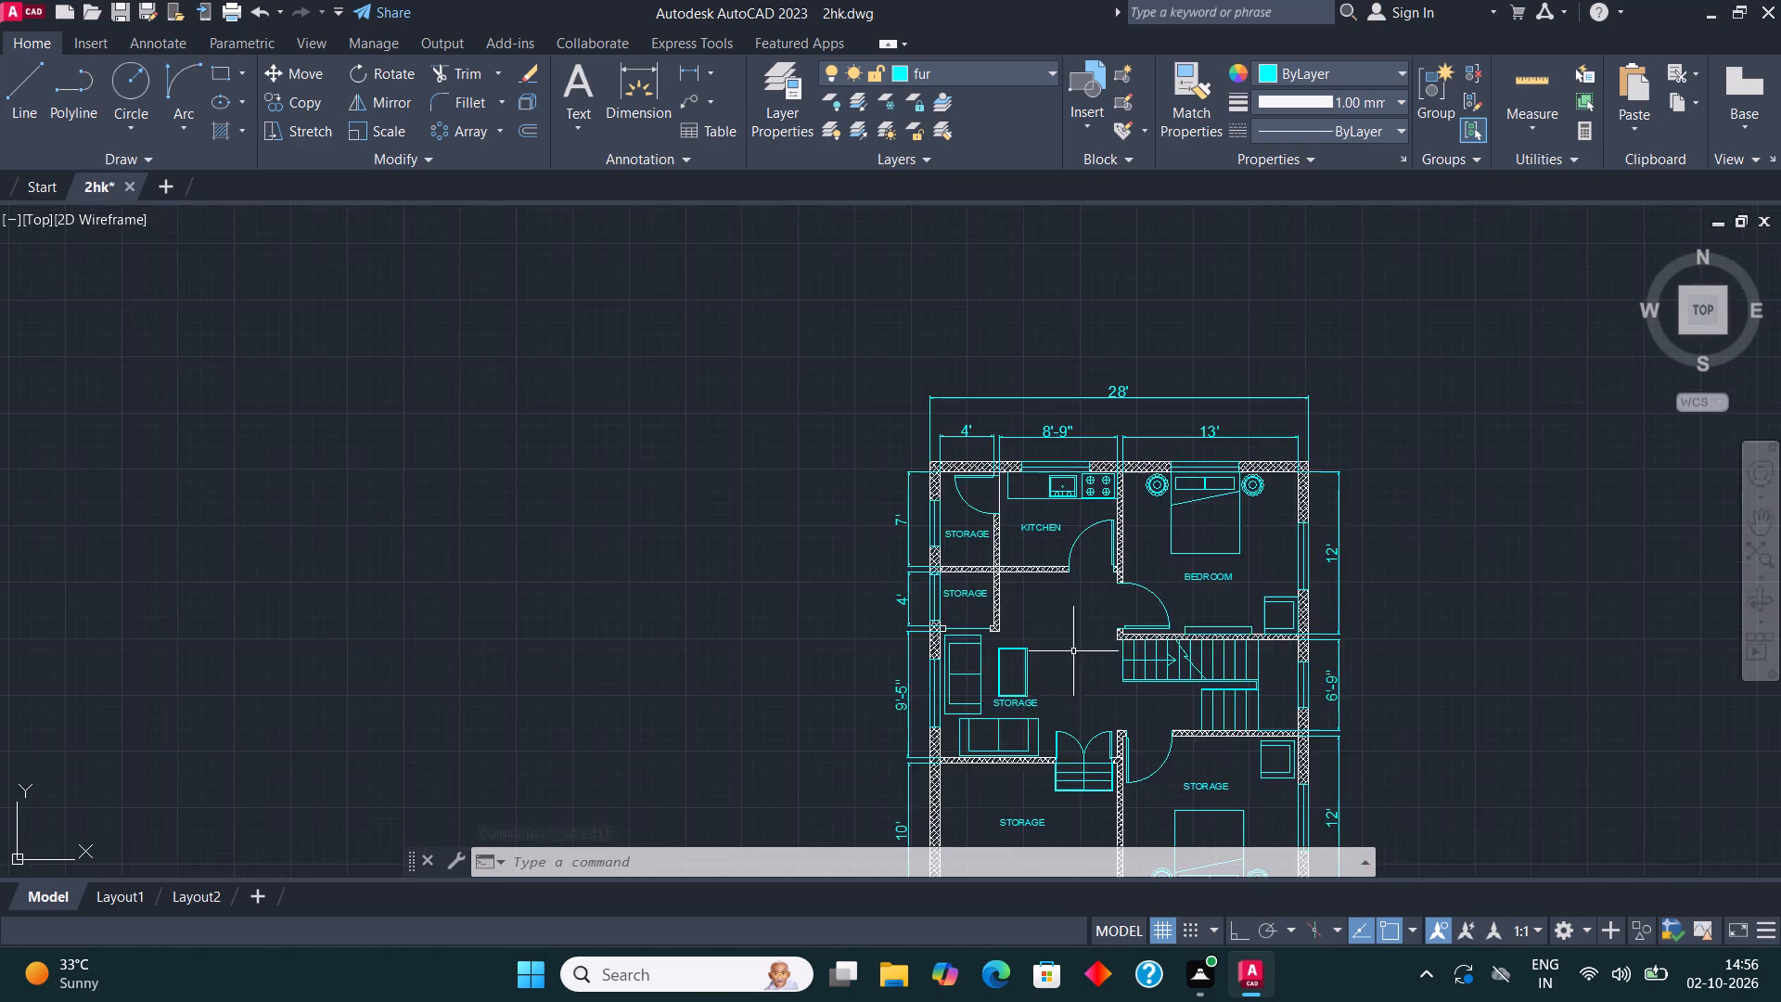
pyautogui.scroll(3, 1009, 709)
pyautogui.click(999, 683)
pyautogui.rightClick(997, 683)
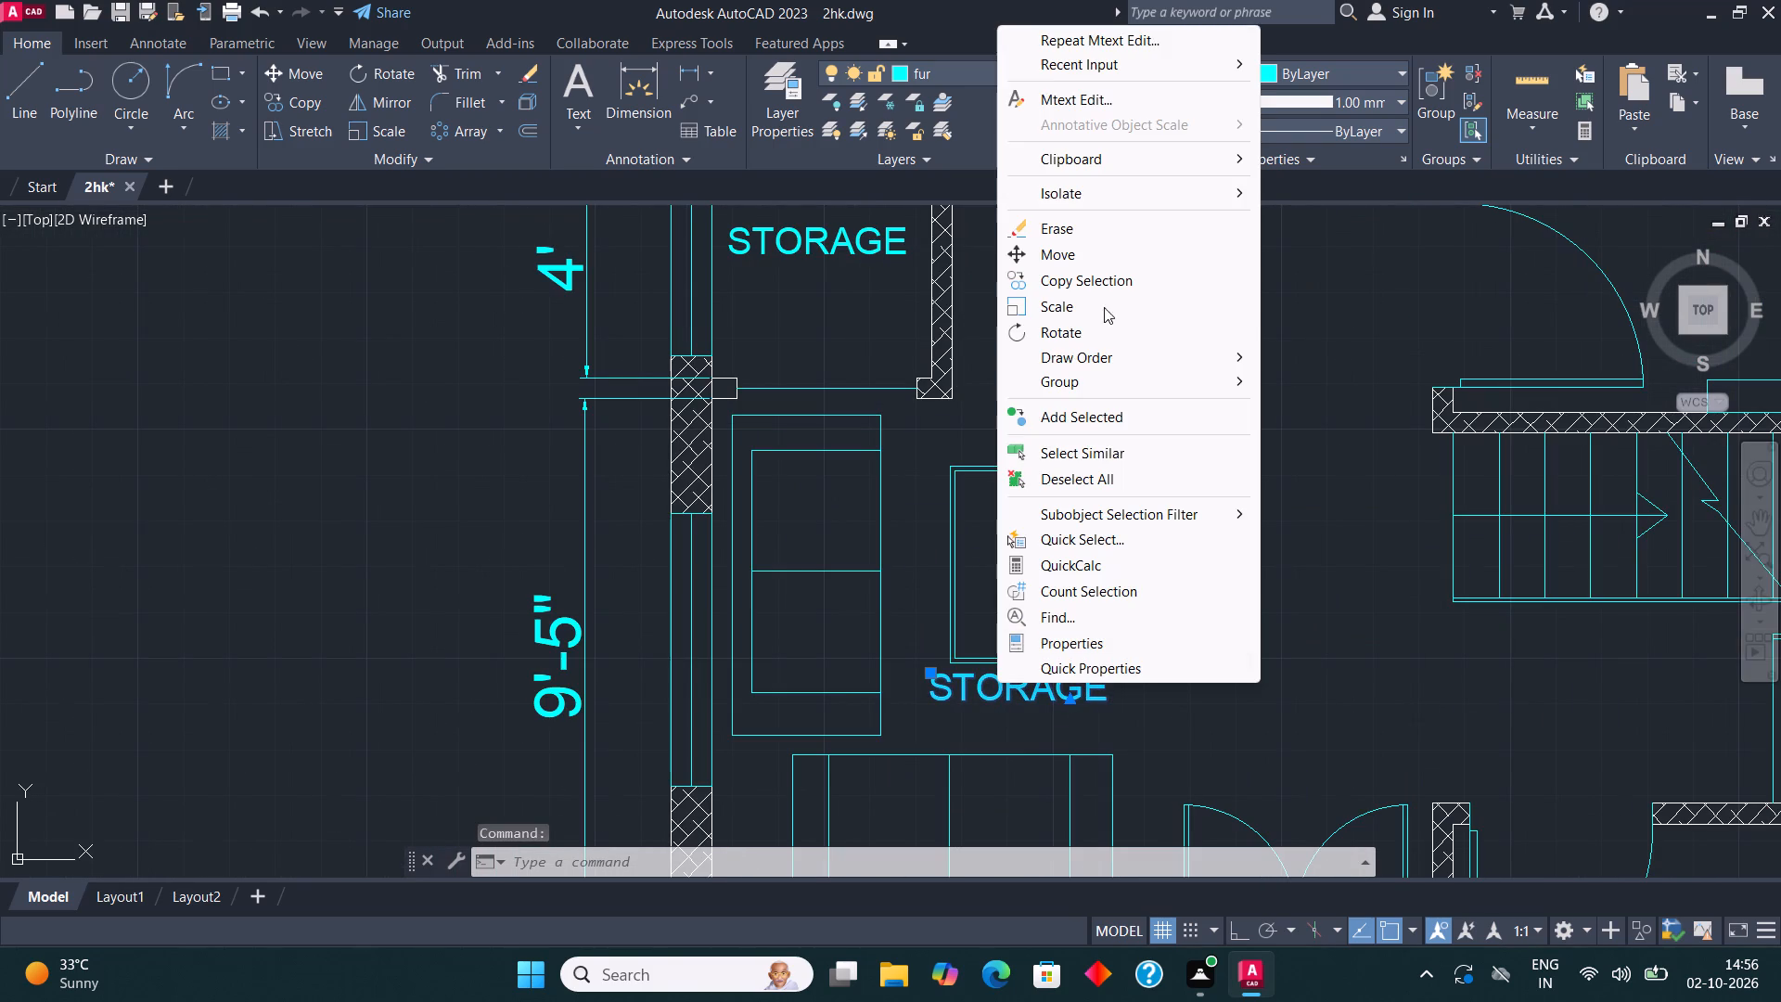
pyautogui.click(1092, 108)
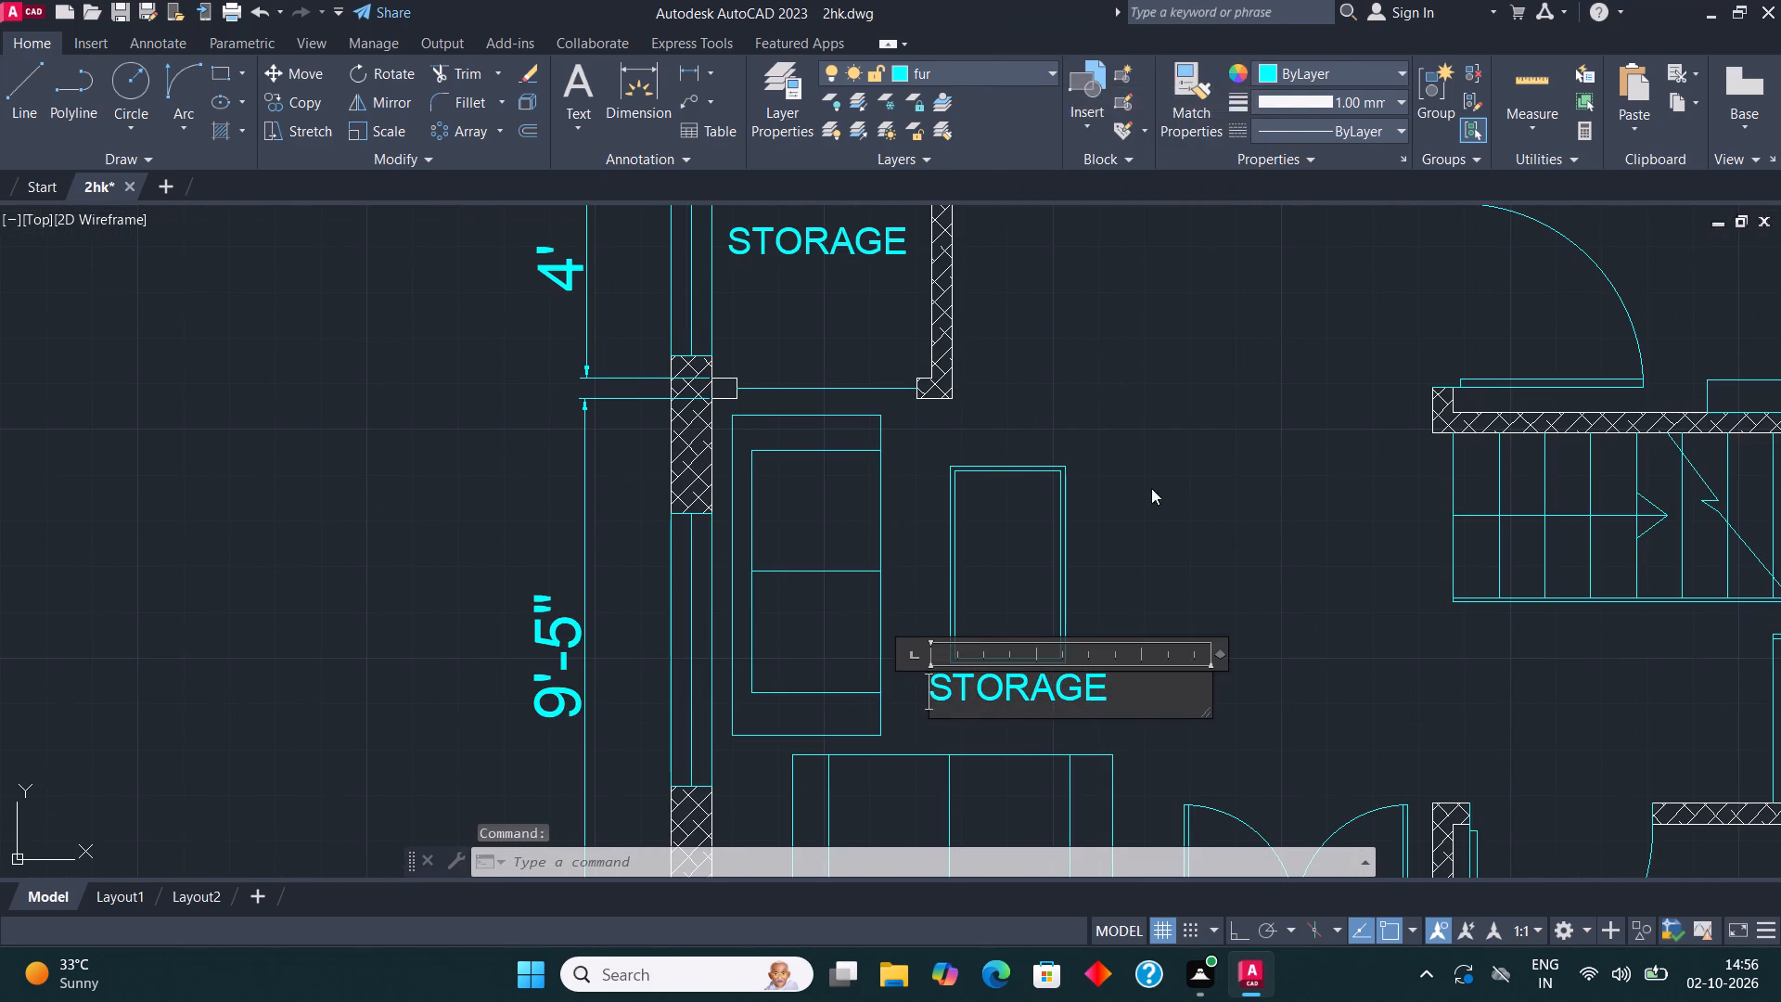
pyautogui.click(1196, 698)
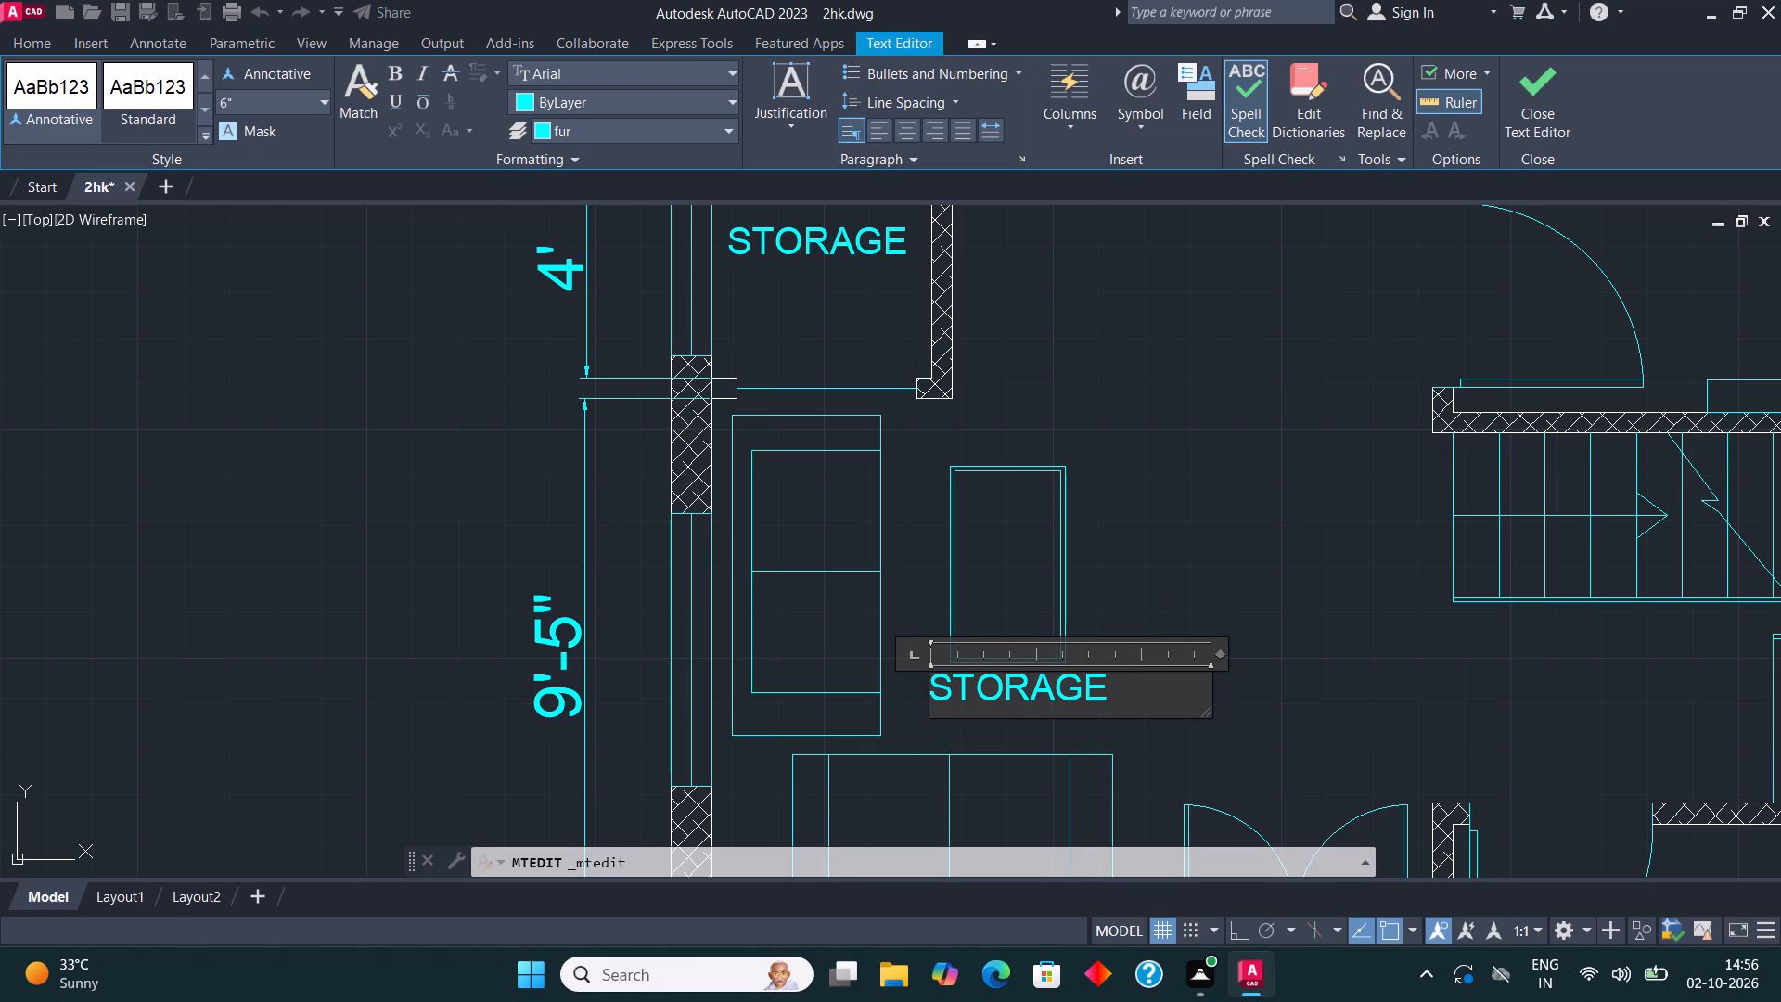
pyautogui.press('BackSpace')
pyautogui.press('BackSpace')
pyautogui.press('BackSpace')
pyautogui.press('BackSpace')
pyautogui.press('BackSpace')
pyautogui.press('BackSpace')
pyautogui.press('BackSpace')
pyautogui.press('BackSpace')
pyautogui.press('BackSpace')
pyautogui.press('BackSpace')
pyautogui.press('BackSpace')
pyautogui.press('BackSpace')
pyautogui.press('BackSpace')
pyautogui.press('BackSpace')
pyautogui.press('BackSpace')
pyautogui.press('BackSpace')
pyautogui.press('BackSpace')
pyautogui.press('BackSpace')
pyautogui.press('BackSpace')
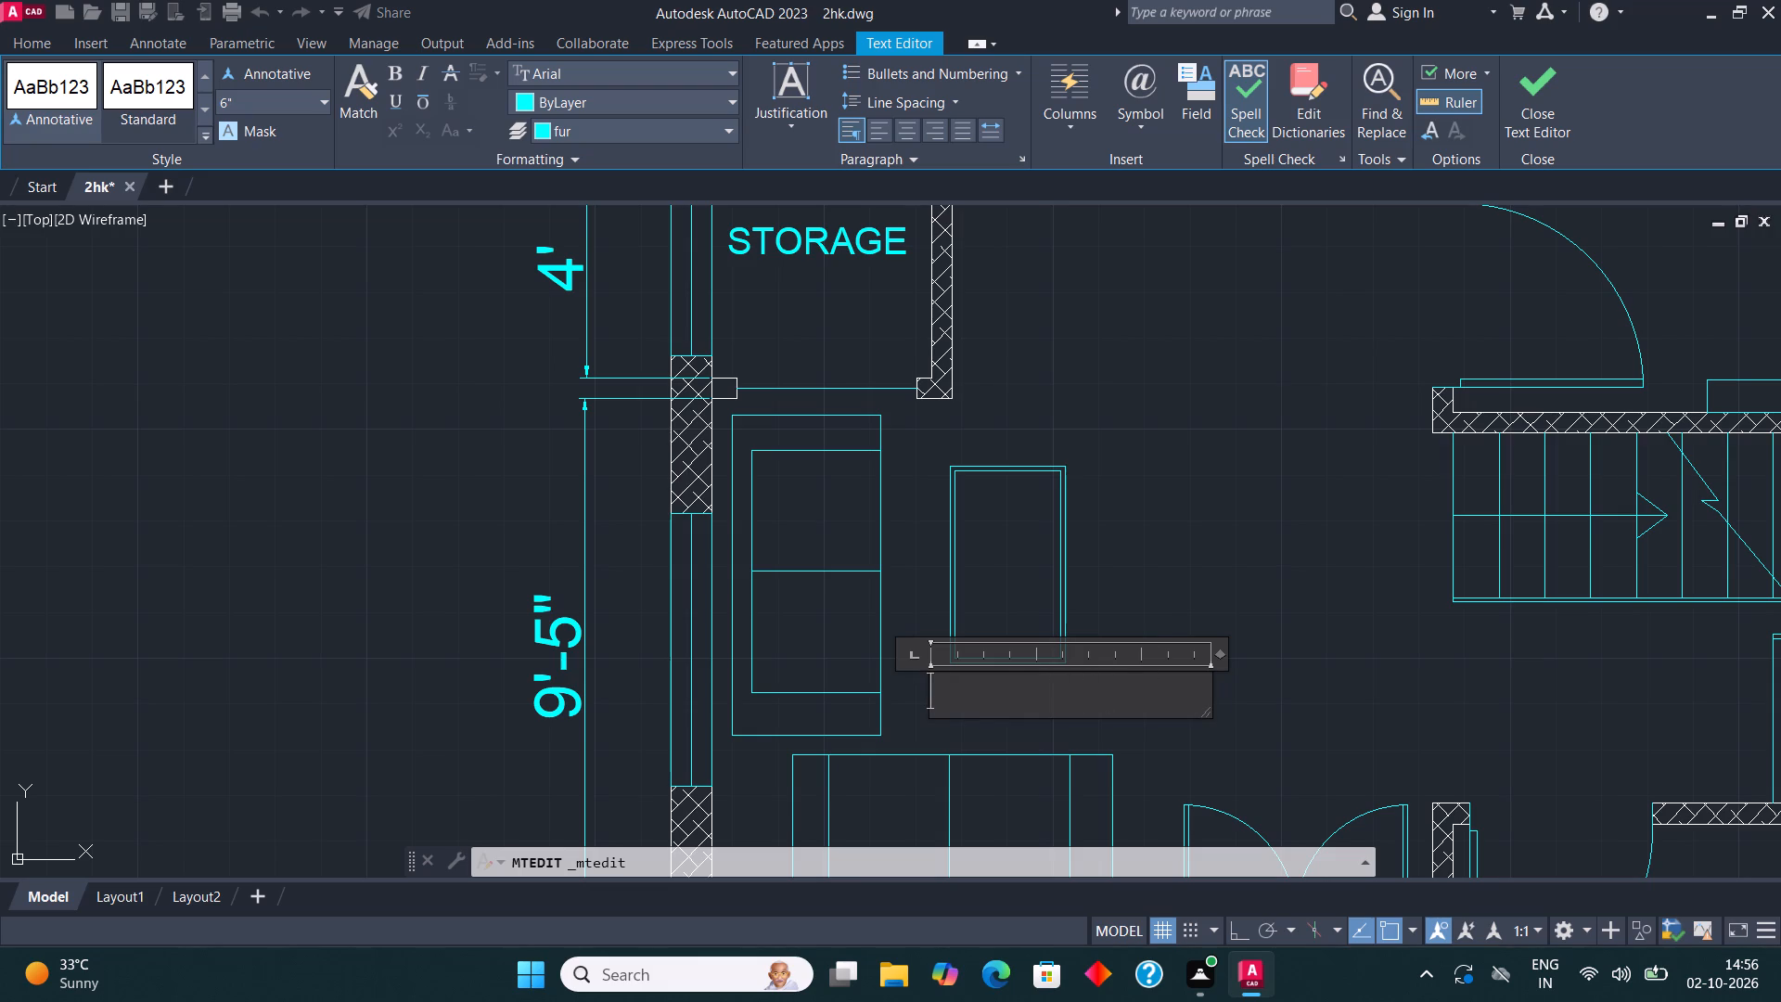
pyautogui.write('DRAWING')
pyautogui.click(1525, 99)
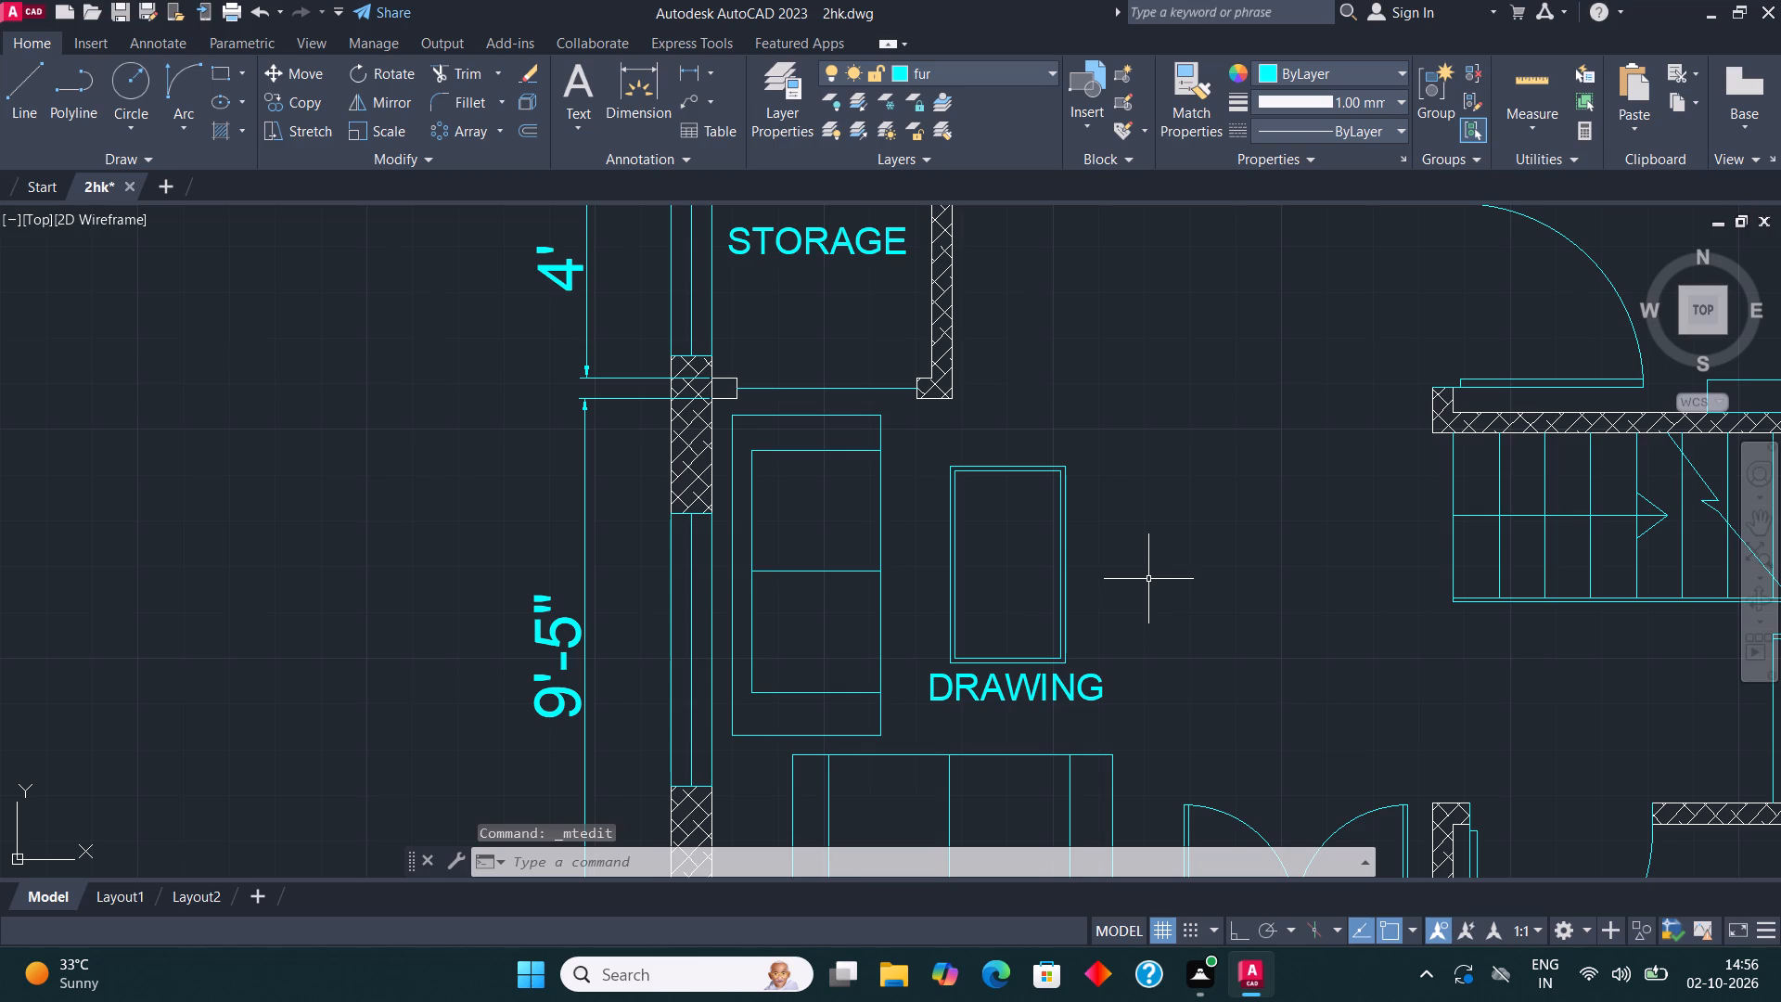
# Change the STORAGE label in the small 4' room below the storage room to read POOJA.
pyautogui.moveTo(630, 343); pyautogui.dragTo(631, 659, button='middle')
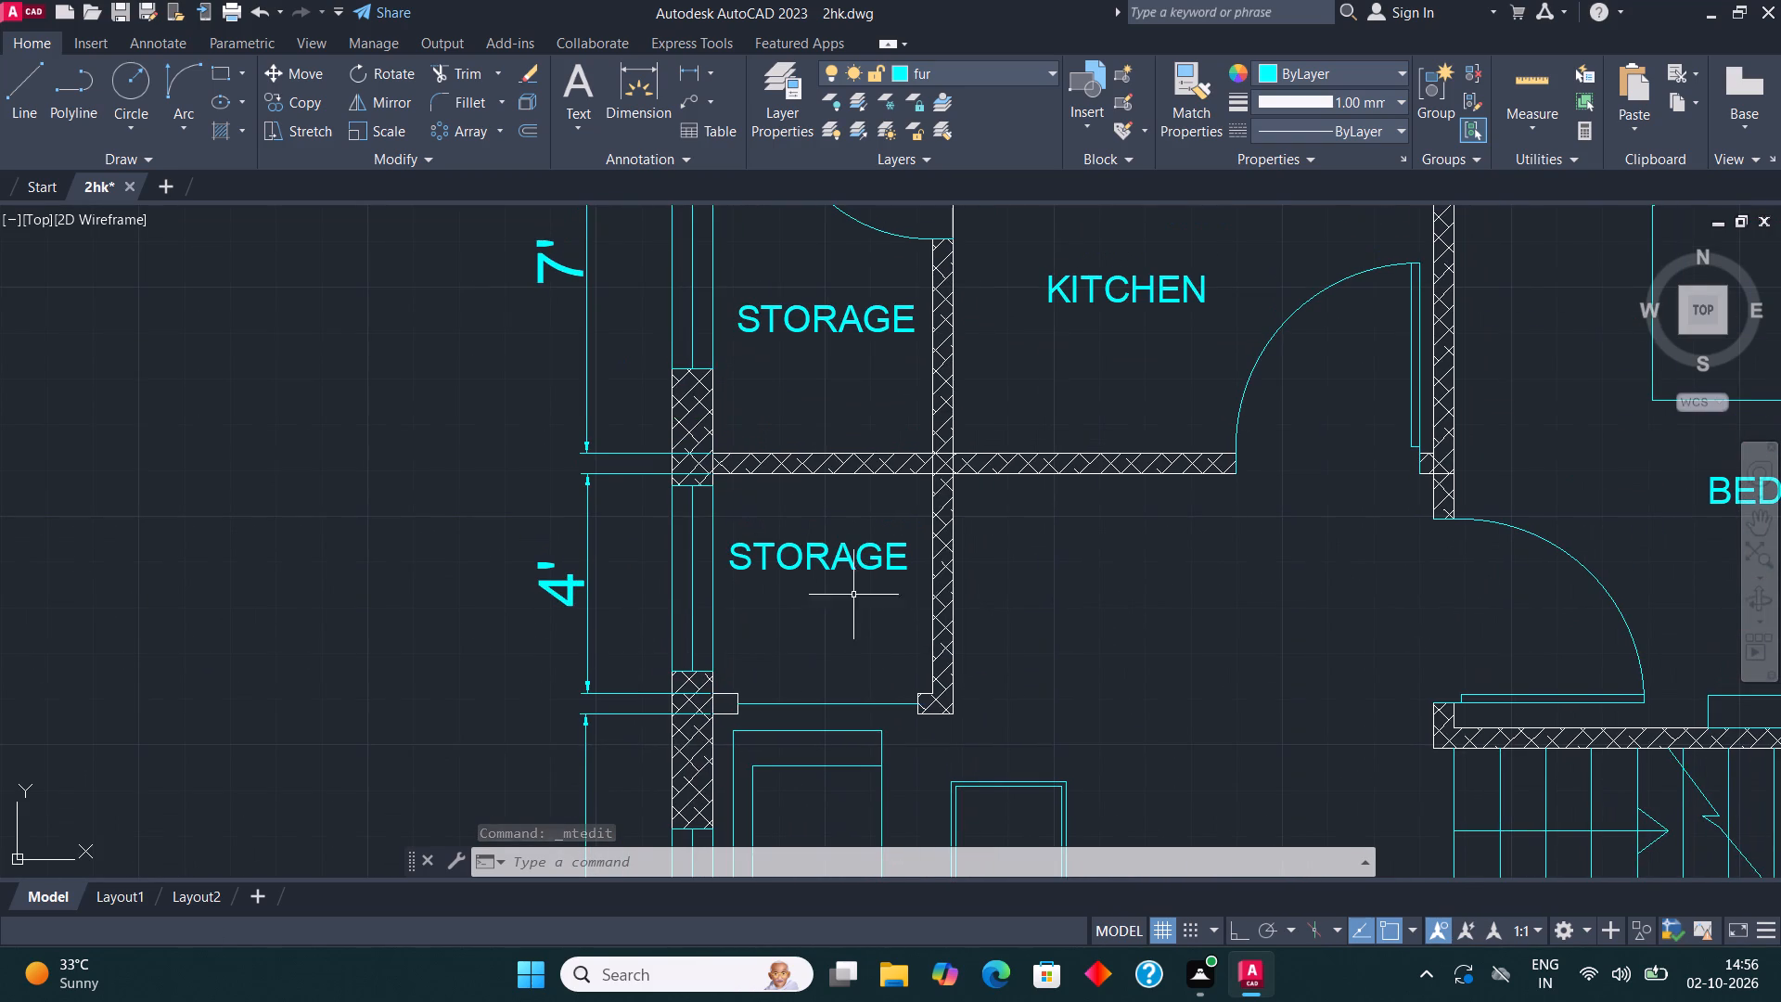
pyautogui.click(834, 565)
pyautogui.rightClick(833, 565)
pyautogui.click(946, 355)
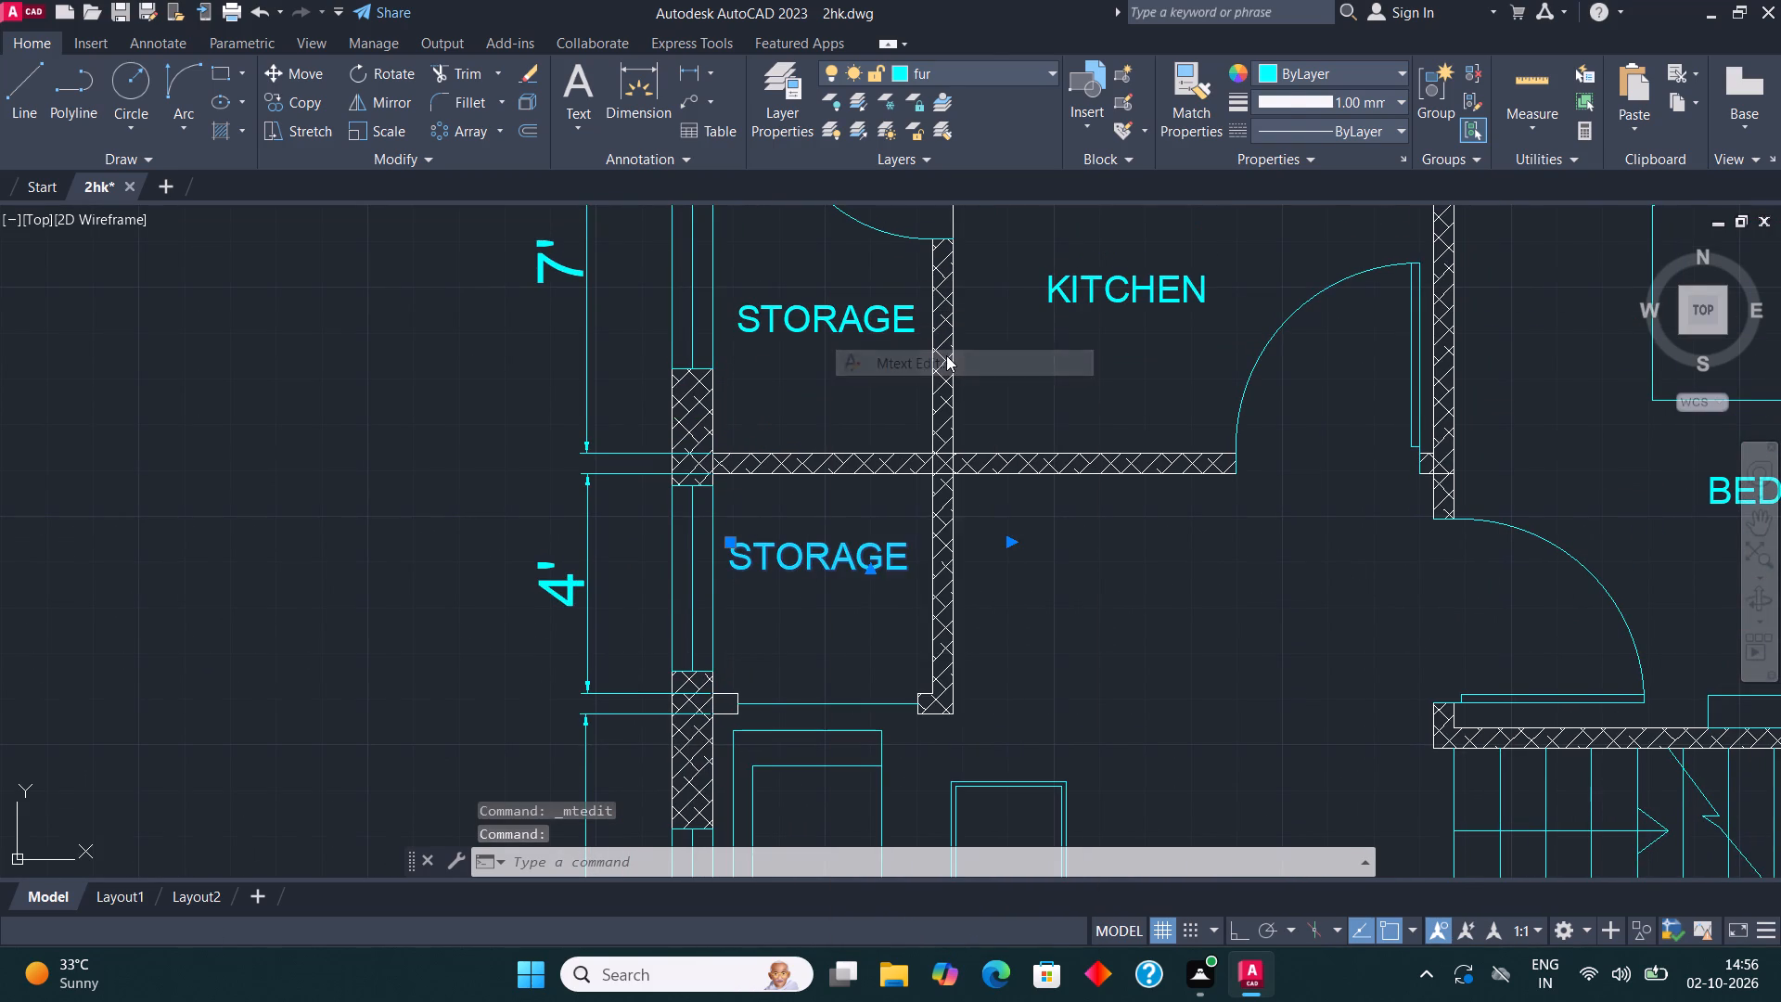
pyautogui.click(917, 572)
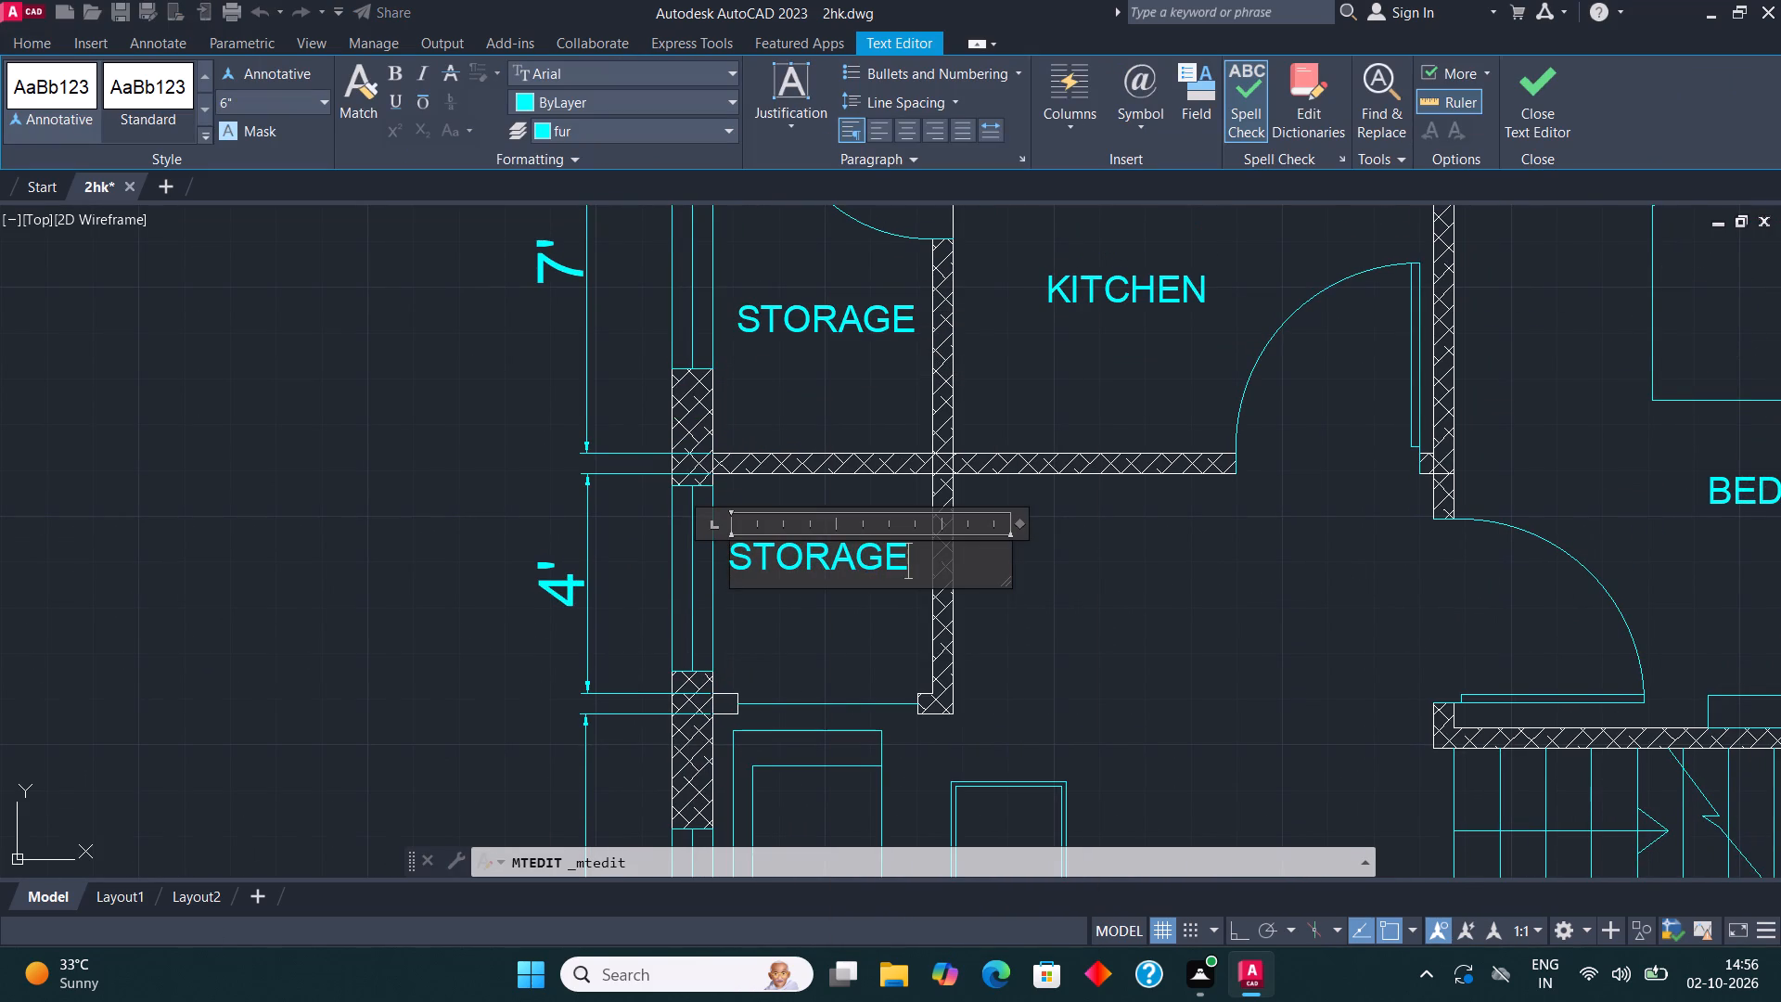
pyautogui.press('BackSpace')
pyautogui.press('BackSpace')
pyautogui.press('BackSpace')
pyautogui.press('BackSpace')
pyautogui.press('BackSpace')
pyautogui.press('BackSpace')
pyautogui.press('BackSpace')
pyautogui.press('BackSpace')
pyautogui.press('BackSpace')
pyautogui.press('BackSpace')
pyautogui.press('BackSpace')
pyautogui.press('BackSpace')
pyautogui.press('BackSpace')
pyautogui.press('BackSpace')
pyautogui.press('BackSpace')
pyautogui.write('POOJA')
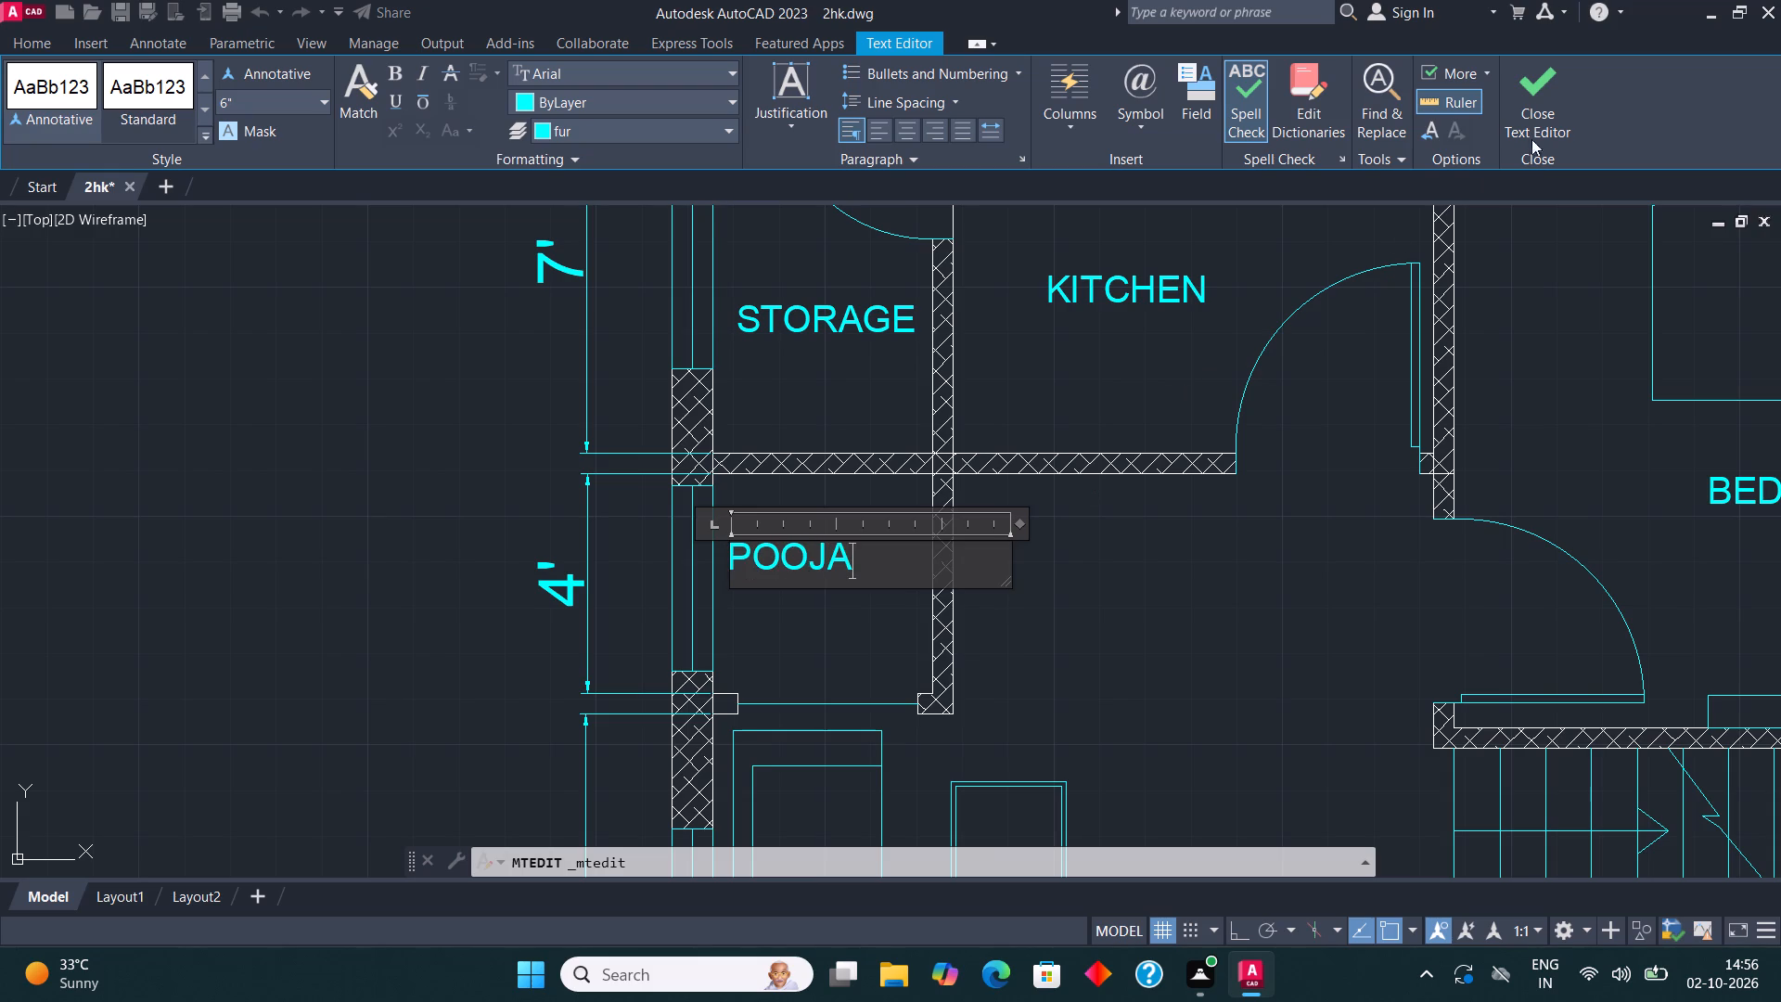
pyautogui.click(1535, 105)
# Change the STORAGE label in the southwest space with the entrance steps to read PARKING/ENTRY.
pyautogui.scroll(-1, 1051, 567)
pyautogui.moveTo(1042, 546); pyautogui.dragTo(1036, 389, button='middle')
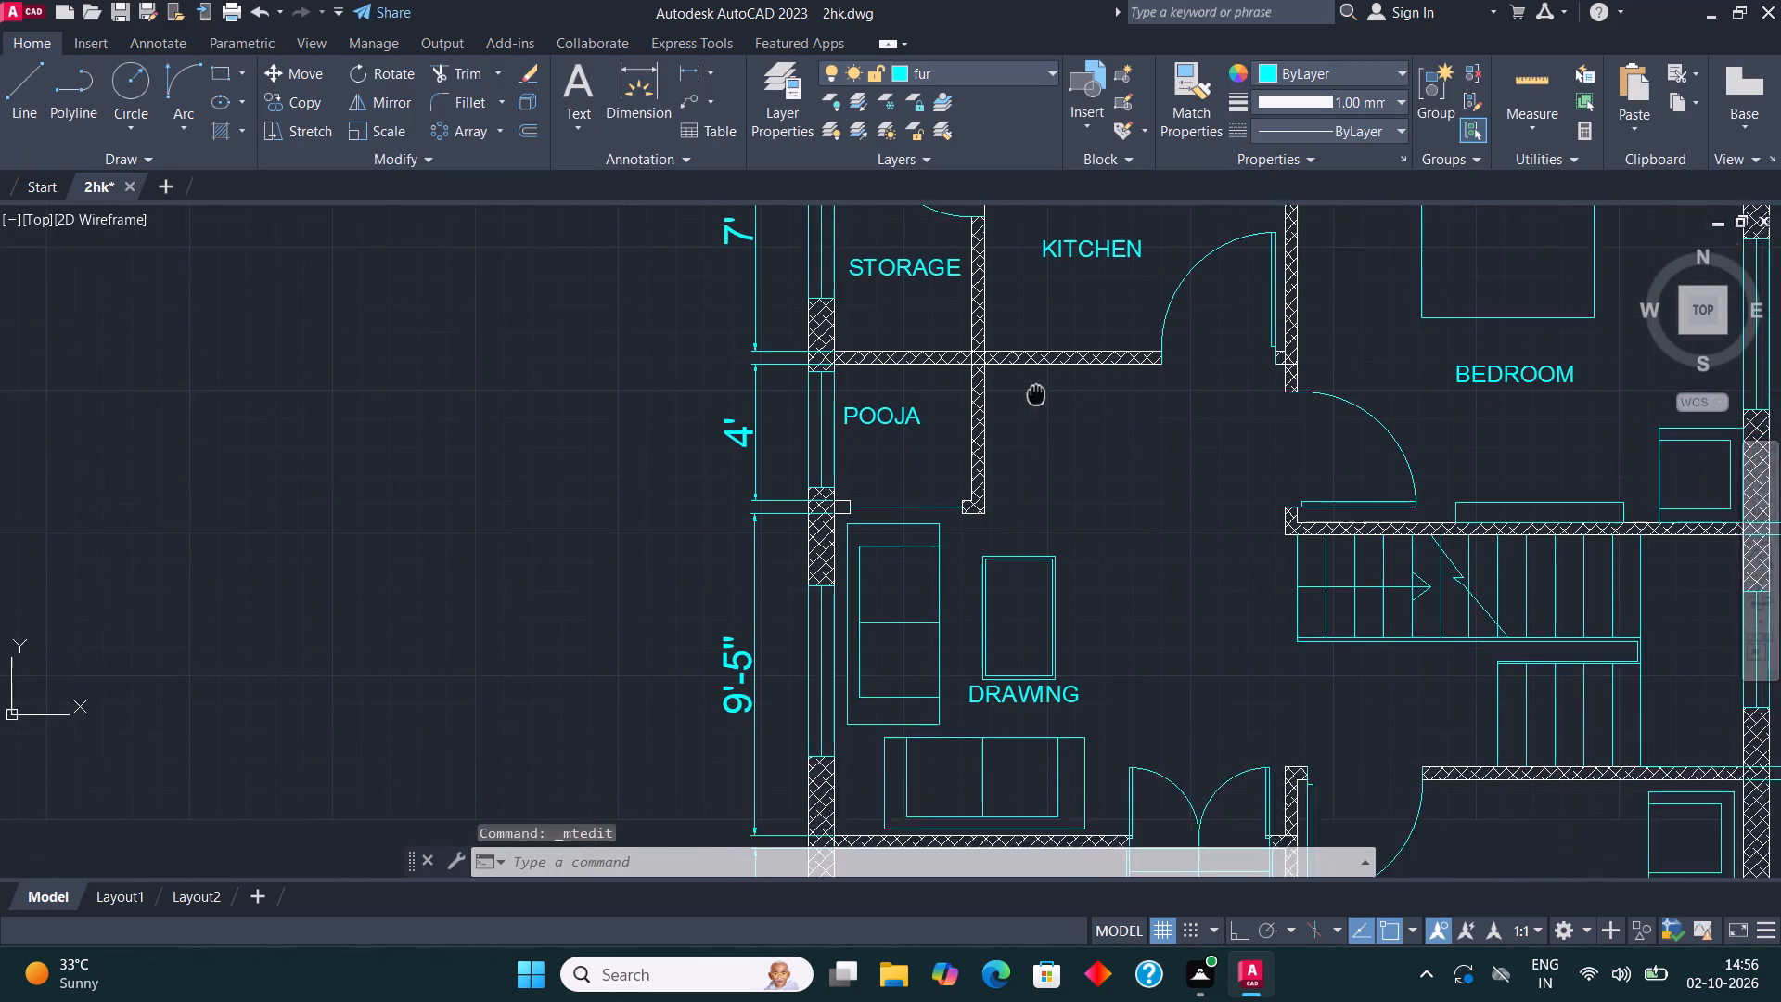
pyautogui.moveTo(1036, 389); pyautogui.dragTo(1036, 315, button='middle')
pyautogui.scroll(-1, 1062, 345)
pyautogui.moveTo(1165, 492); pyautogui.dragTo(1127, 231, button='middle')
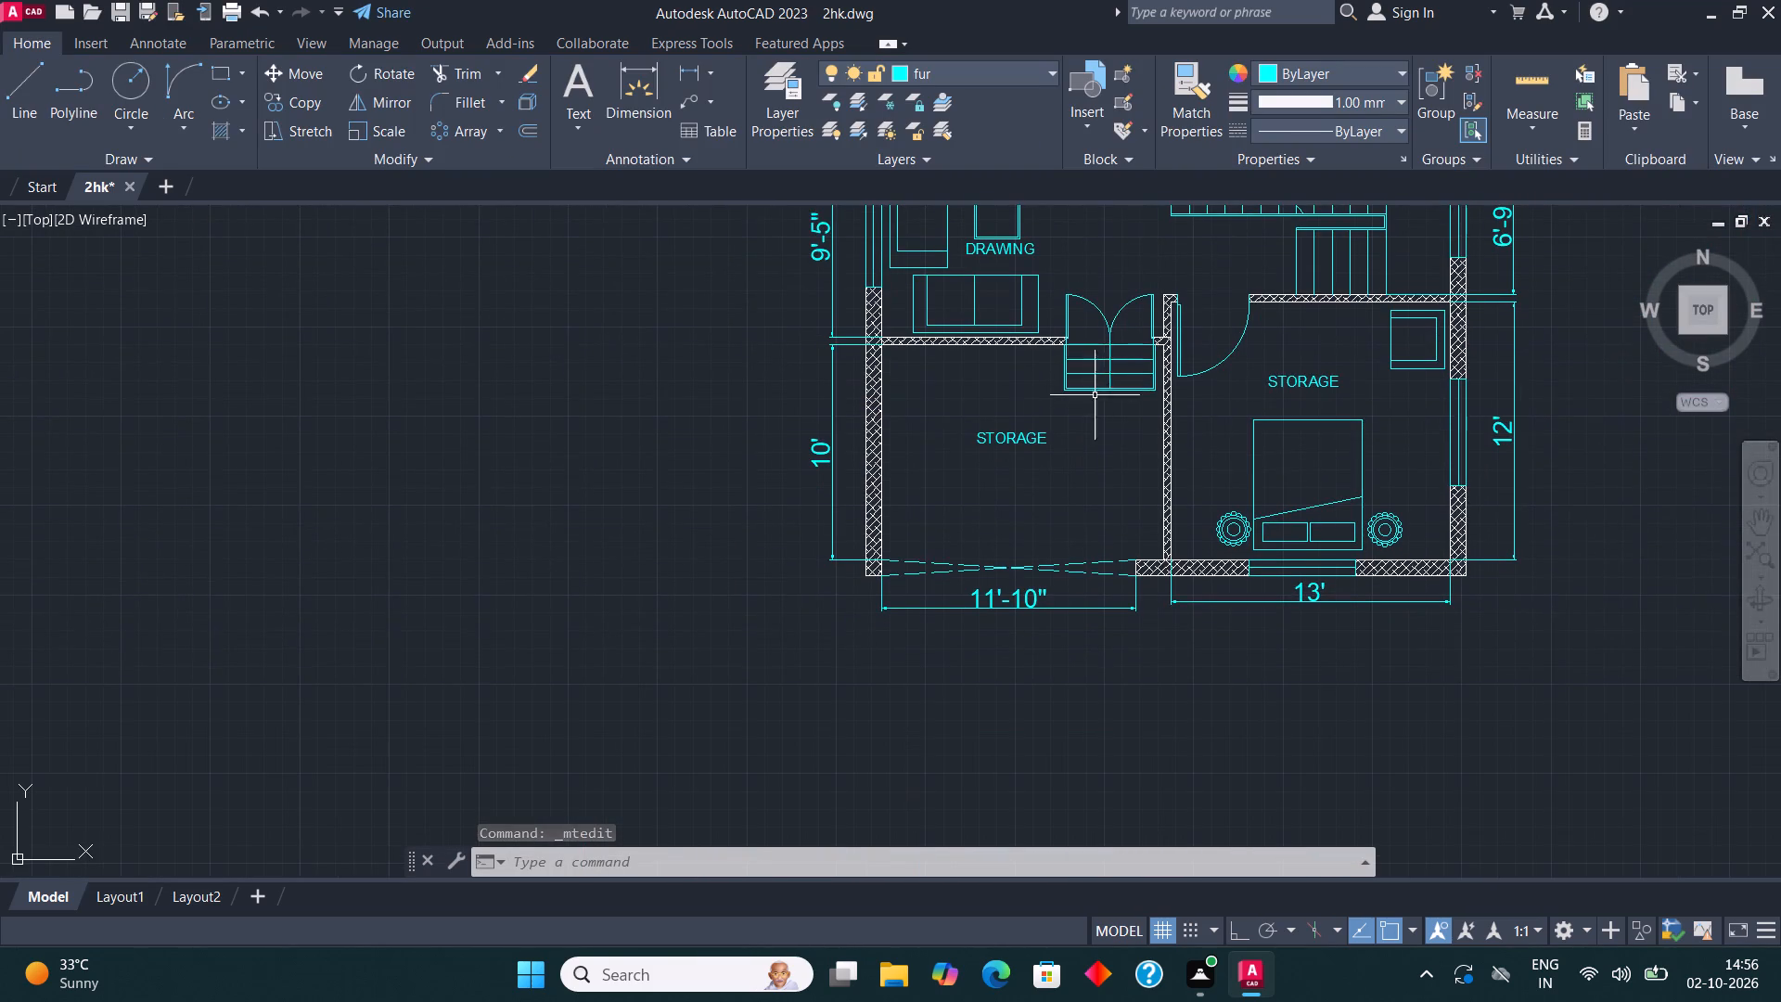
pyautogui.scroll(2, 1085, 398)
pyautogui.click(892, 498)
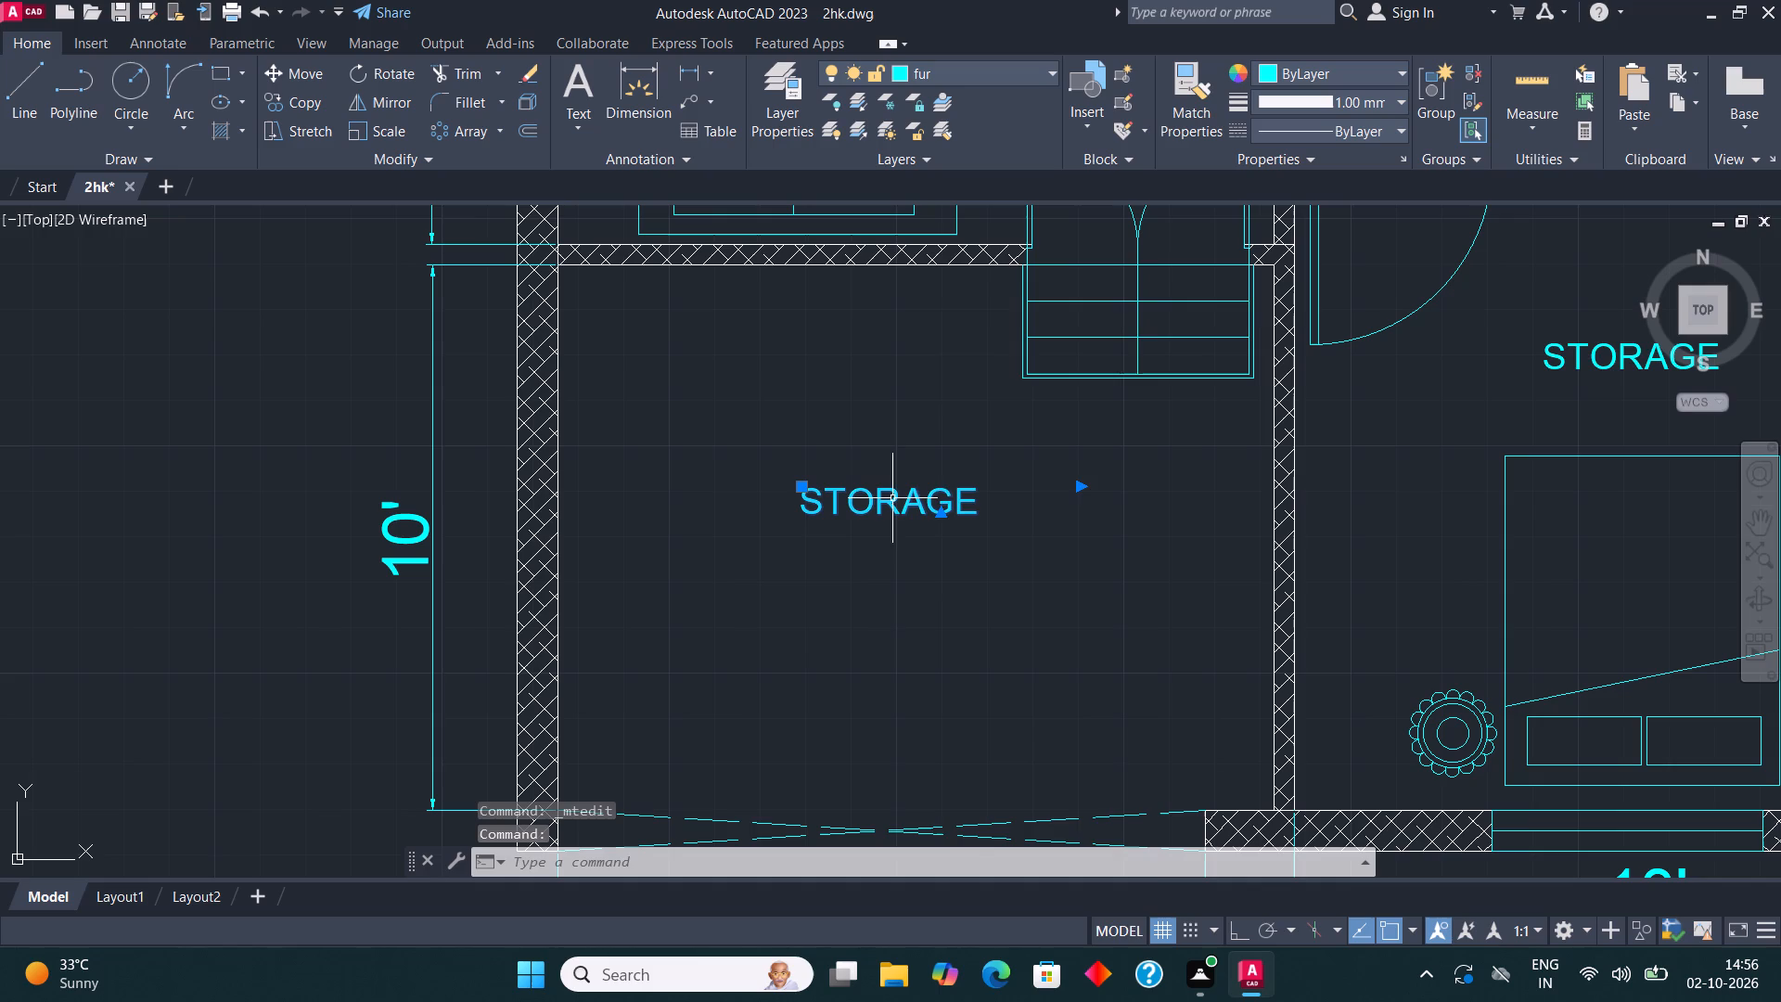
pyautogui.rightClick(893, 498)
pyautogui.click(985, 347)
pyautogui.click(987, 366)
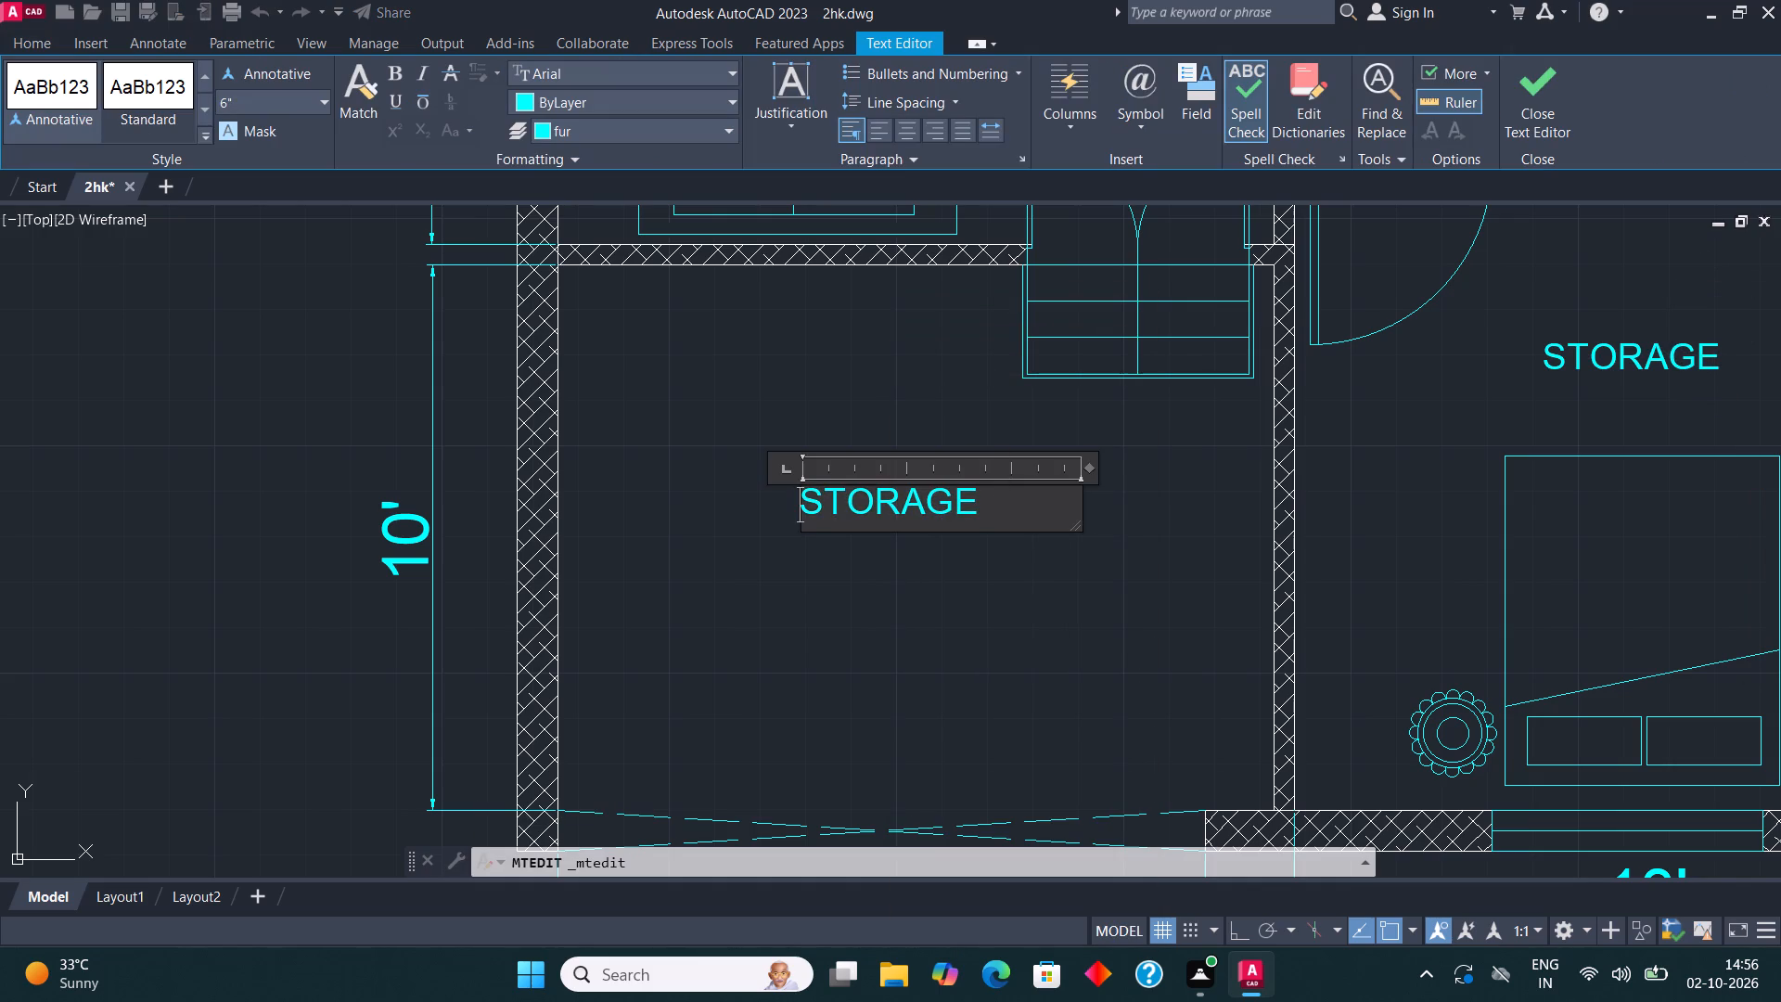
pyautogui.click(998, 505)
pyautogui.press('BackSpace')
pyautogui.press('BackSpace')
pyautogui.press('BackSpace')
pyautogui.press('BackSpace')
pyautogui.press('BackSpace')
pyautogui.press('BackSpace')
pyautogui.press('BackSpace')
pyautogui.press('BackSpace')
pyautogui.press('BackSpace')
pyautogui.press('BackSpace')
pyautogui.press('BackSpace')
pyautogui.press('BackSpace')
pyautogui.press('BackSpace')
pyautogui.press('BackSpace')
pyautogui.press('BackSpace')
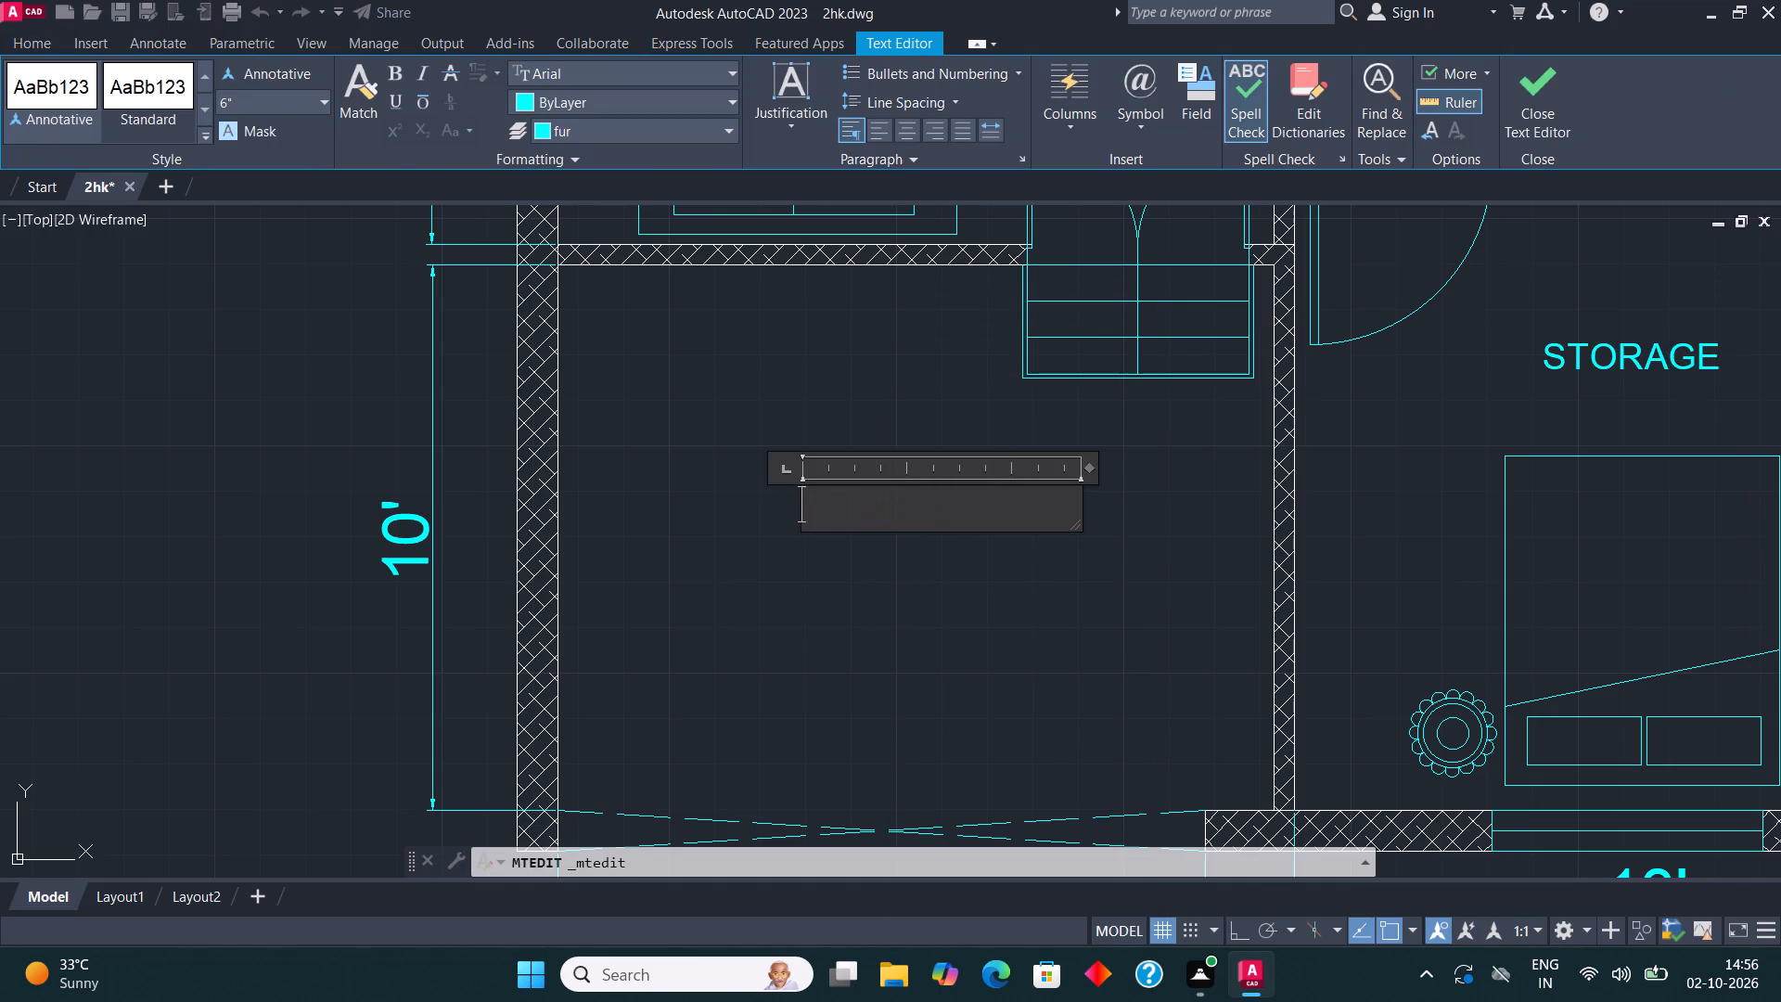
pyautogui.write('PARKING/')
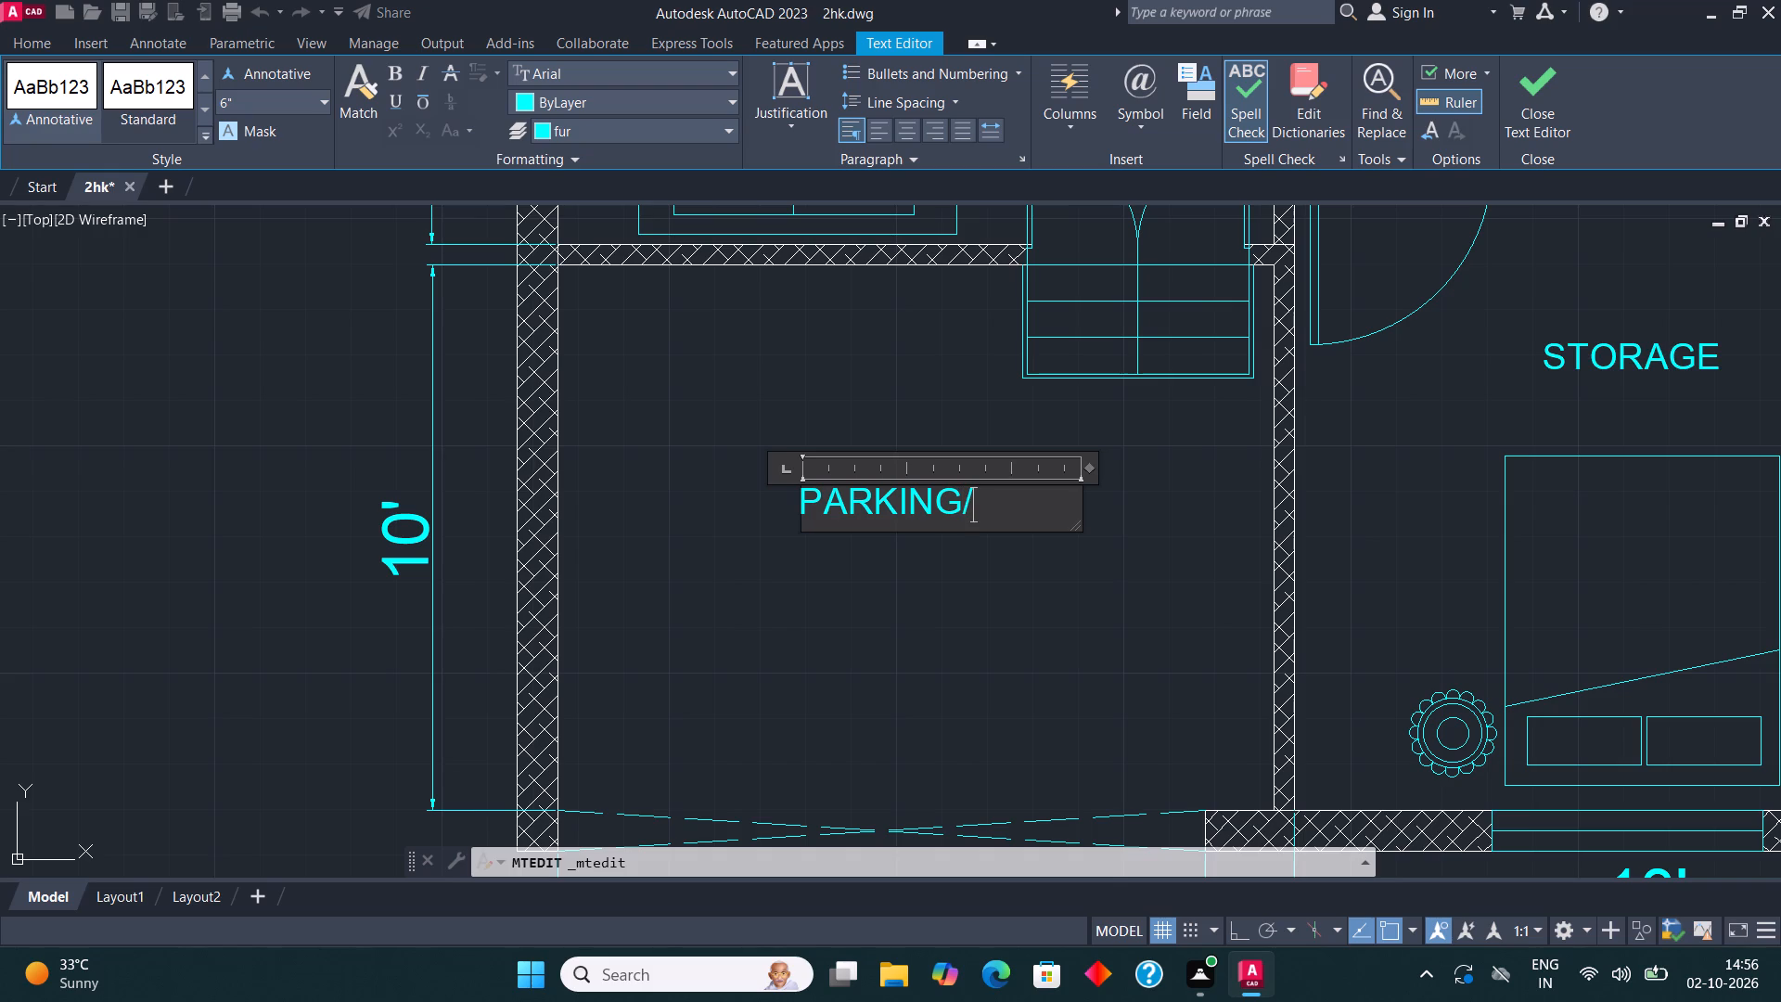
pyautogui.write('ENTRY')
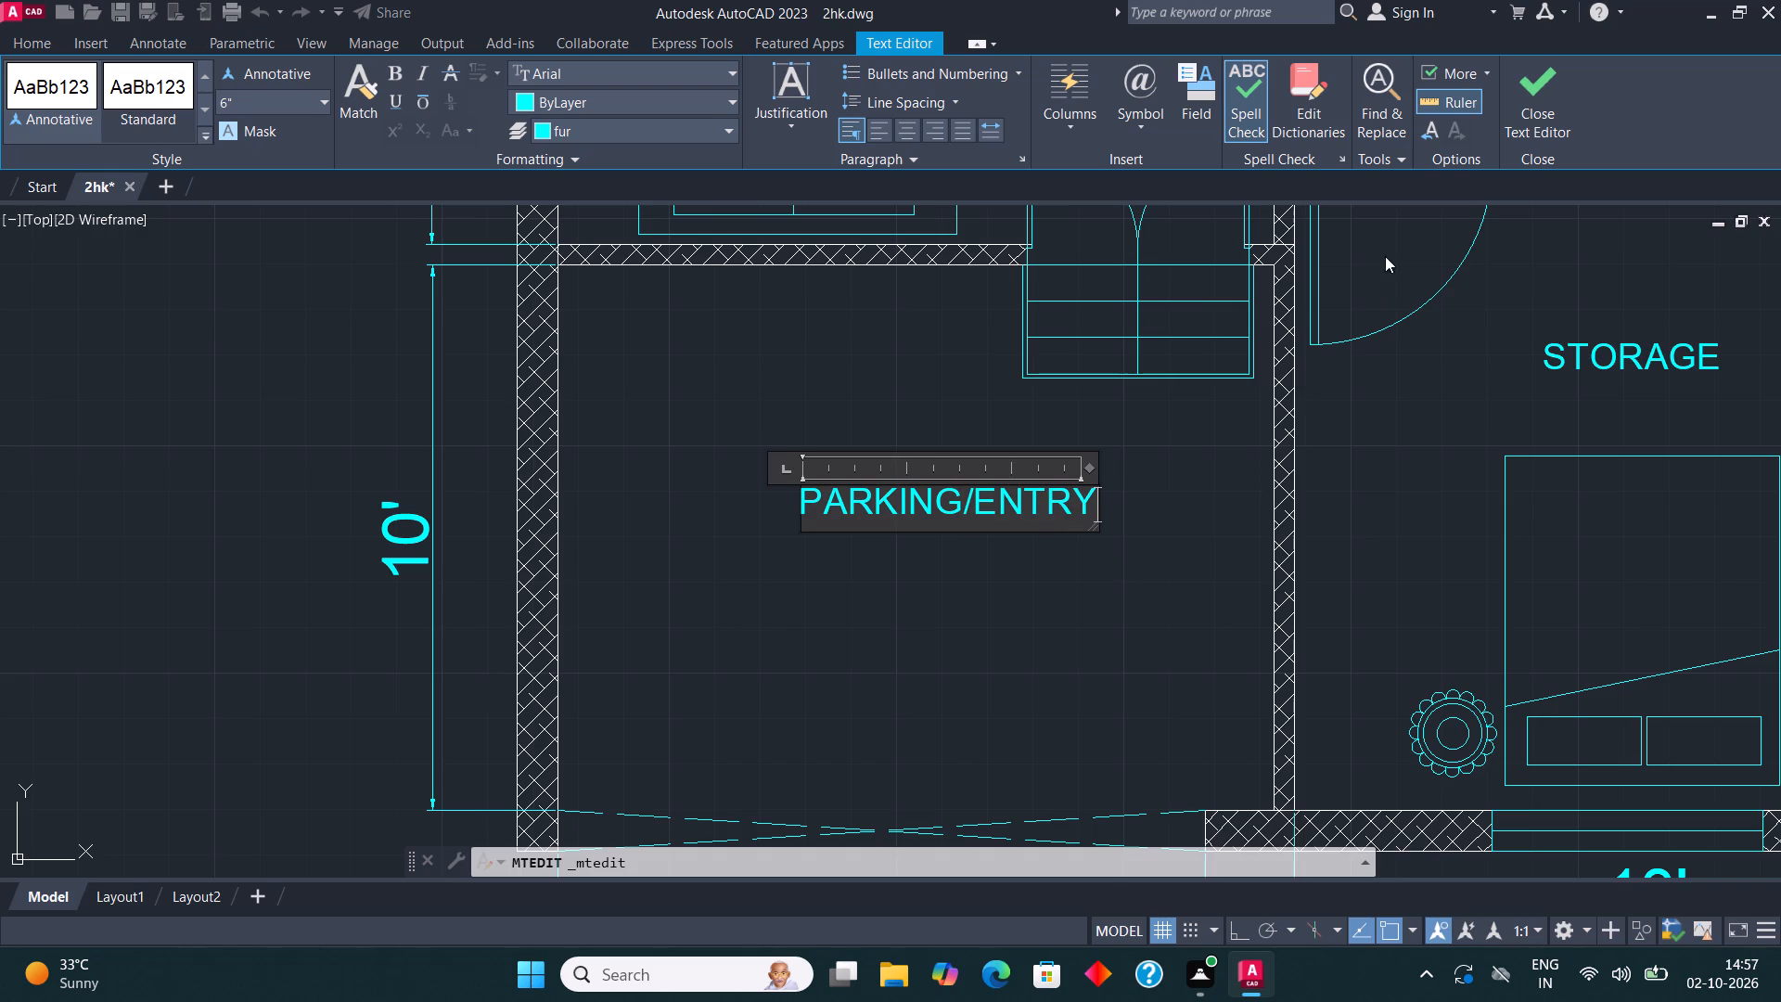
pyautogui.scroll(-1, 1262, 348)
pyautogui.click(1530, 101)
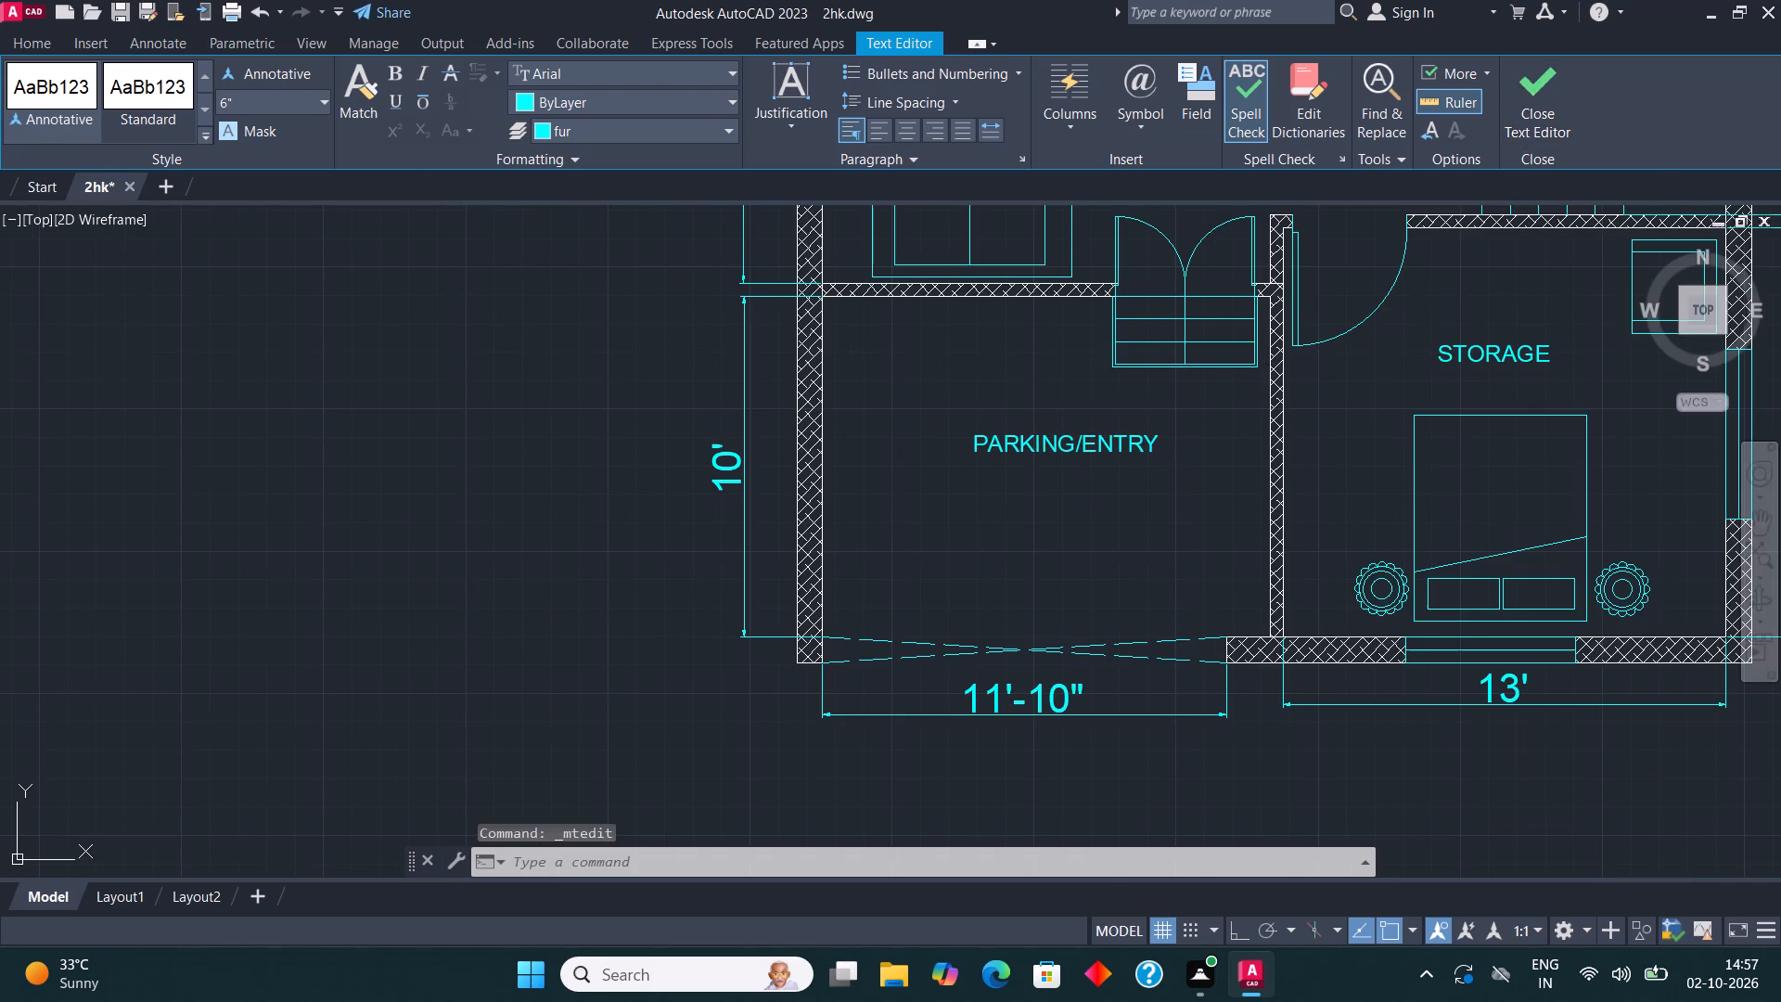
# Change the STORAGE label above the bed in the southeast bedroom to read BEDROOM.
pyautogui.moveTo(1367, 494); pyautogui.dragTo(784, 600, button='middle')
pyautogui.click(879, 455)
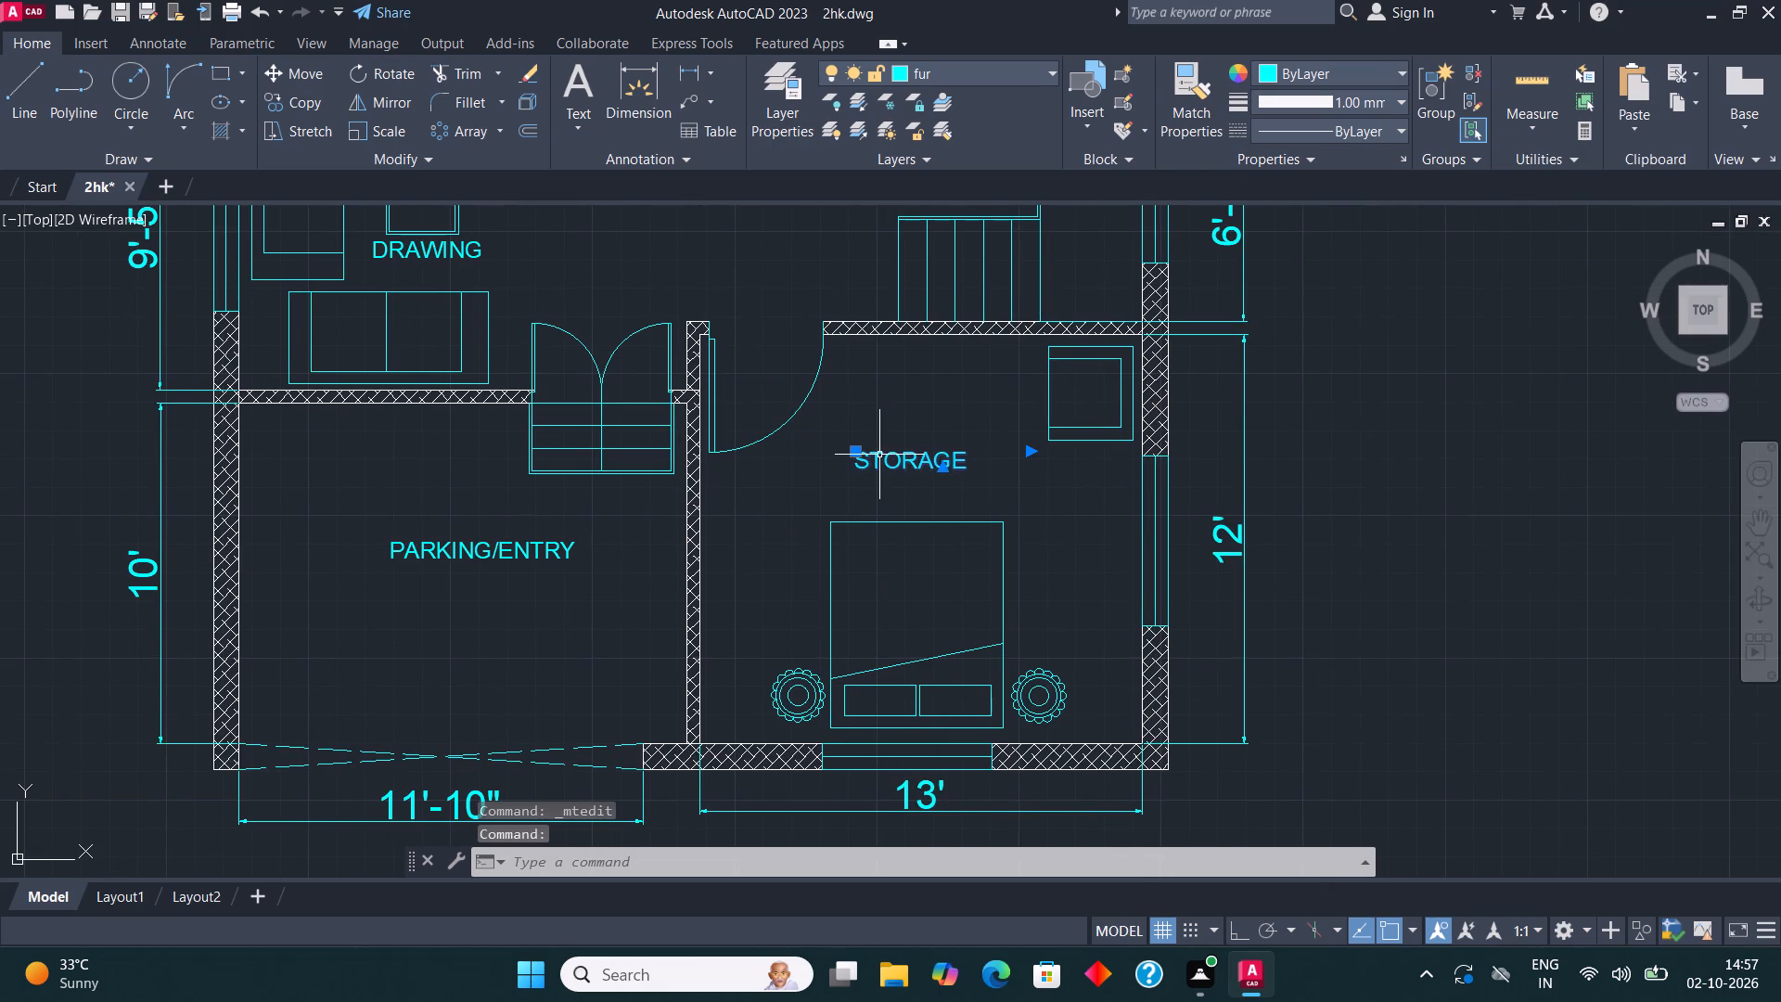
pyautogui.rightClick(879, 455)
pyautogui.click(967, 374)
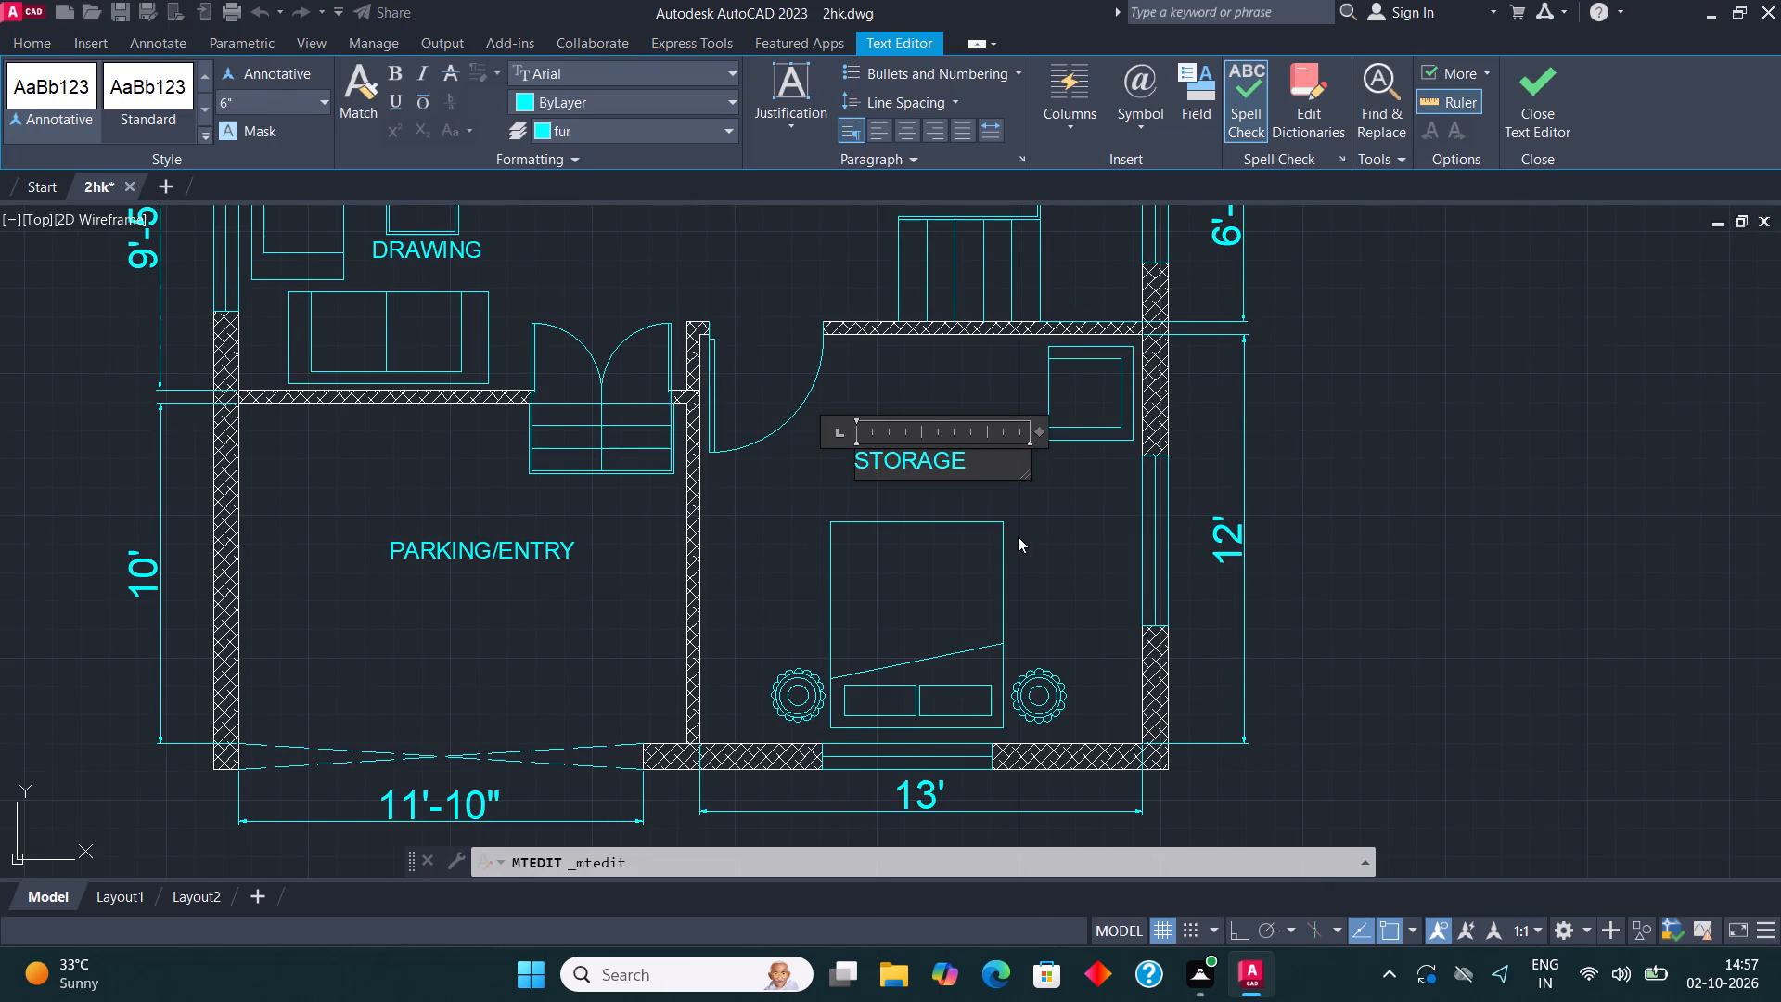
pyautogui.click(989, 463)
pyautogui.press('BackSpace')
pyautogui.press('BackSpace')
pyautogui.press('BackSpace')
pyautogui.press('BackSpace')
pyautogui.press('BackSpace')
pyautogui.press('BackSpace')
pyautogui.press('BackSpace')
pyautogui.press('BackSpace')
pyautogui.press('BackSpace')
pyautogui.press('BackSpace')
pyautogui.press('BackSpace')
pyautogui.press('BackSpace')
pyautogui.press('BackSpace')
pyautogui.press('BackSpace')
pyautogui.press('BackSpace')
pyautogui.press('BackSpace')
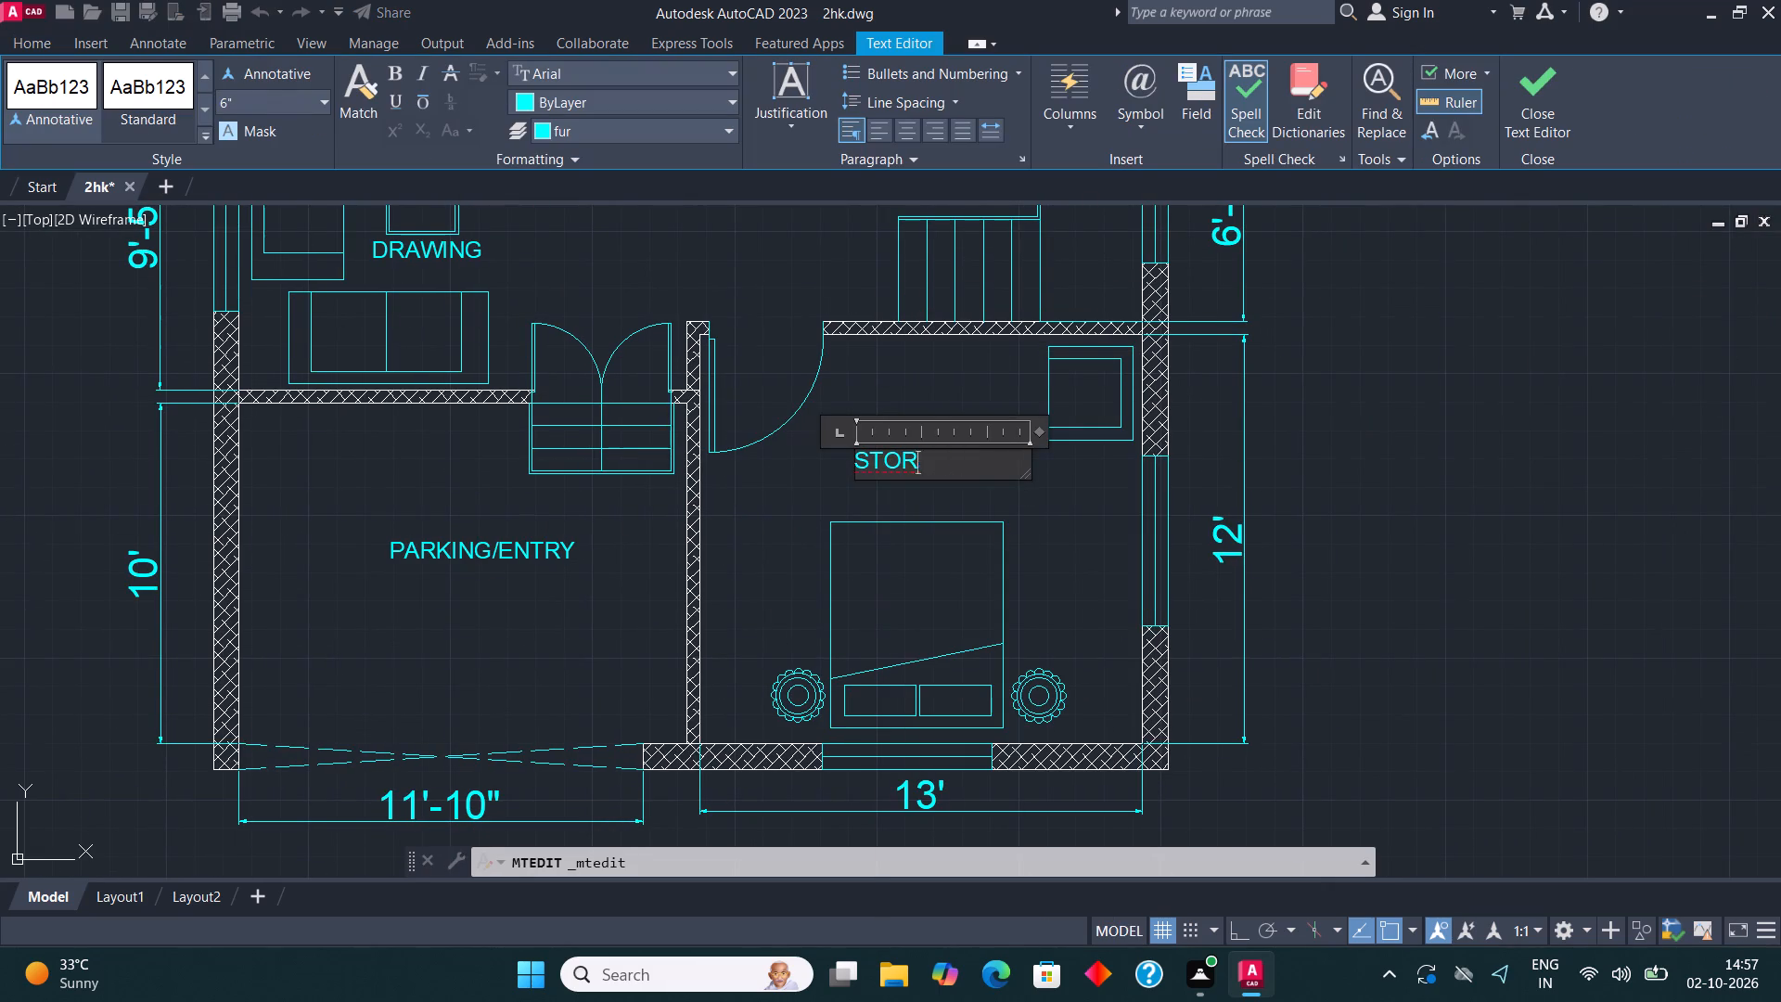
pyautogui.write('BEDROOM')
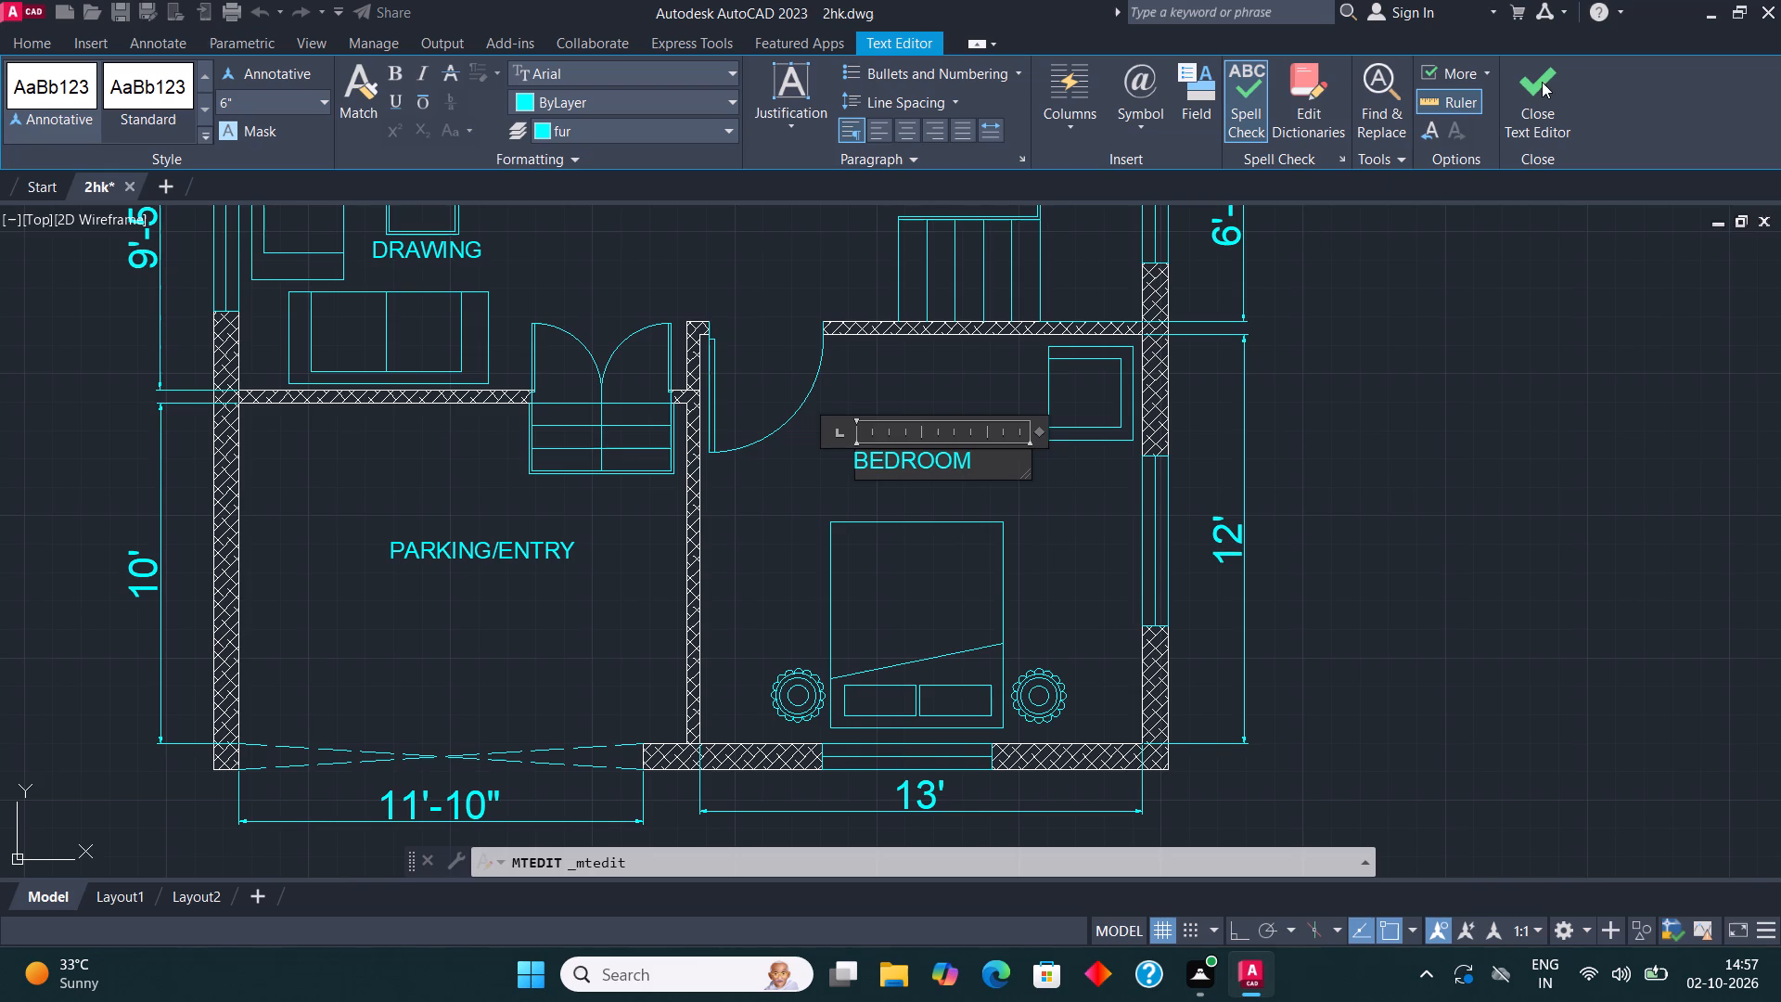
pyautogui.click(1542, 82)
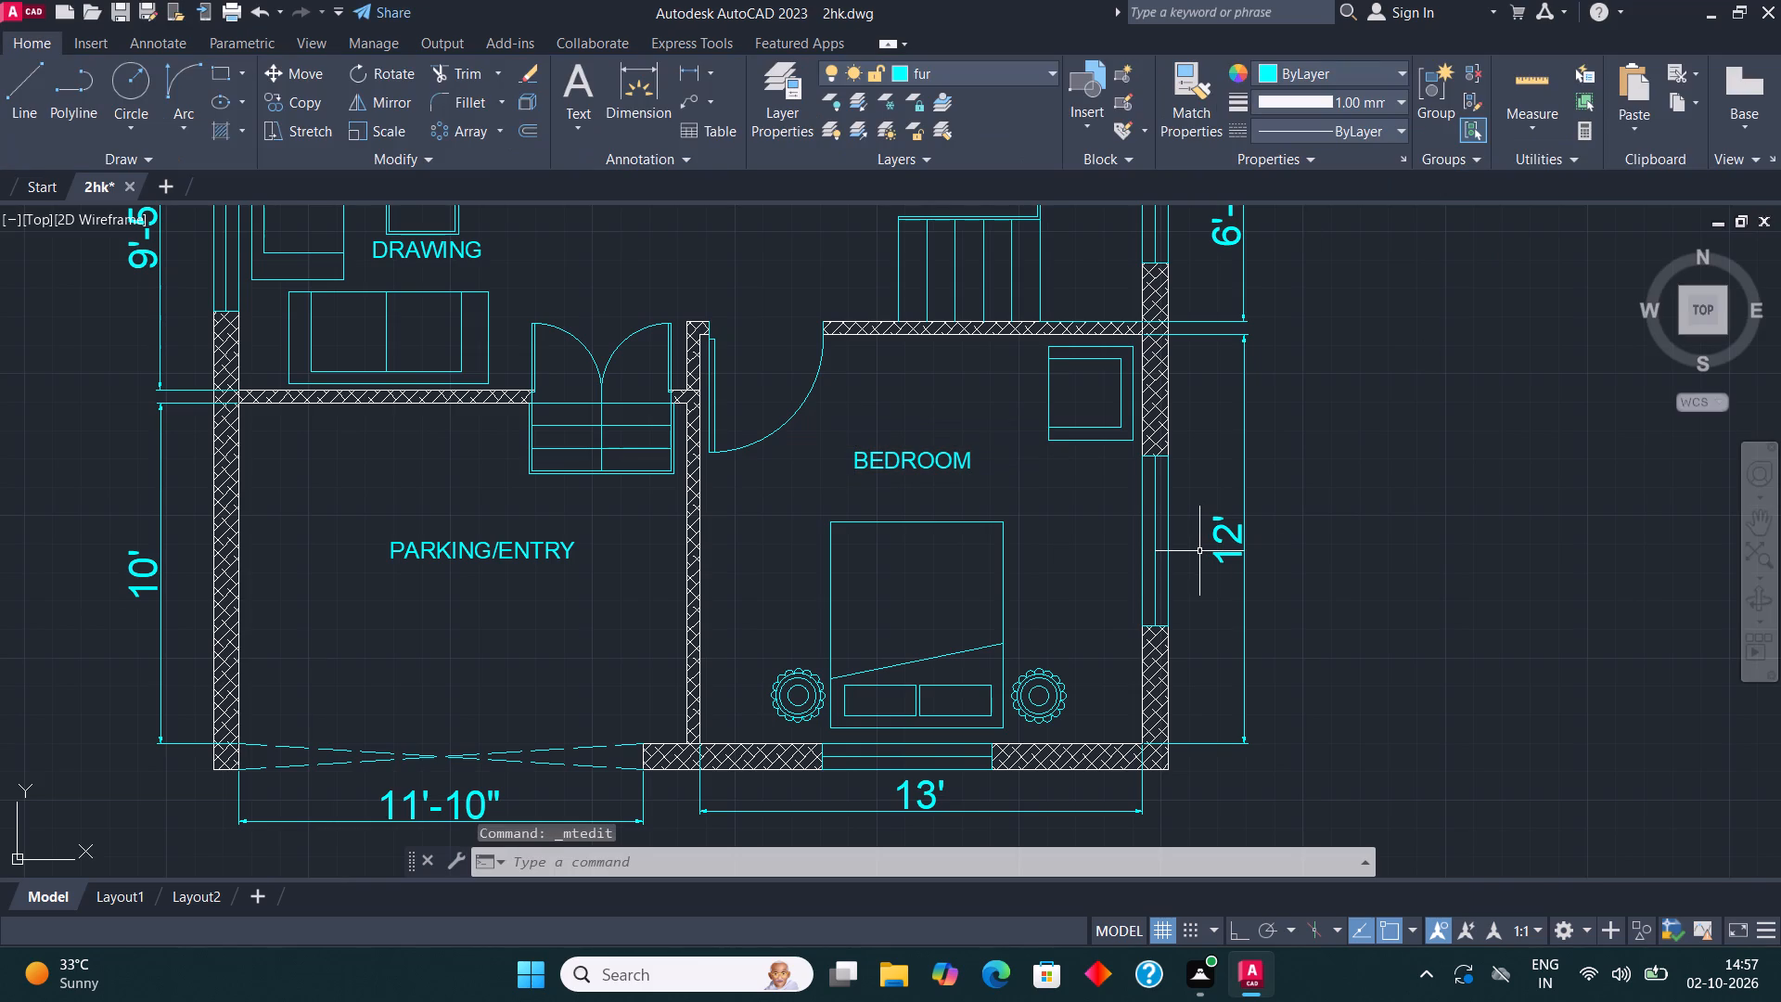
# Move the PARKING/ENTRY label down and slightly west, clear of the entrance steps.
pyautogui.moveTo(681, 586); pyautogui.dragTo(800, 714, button='middle')
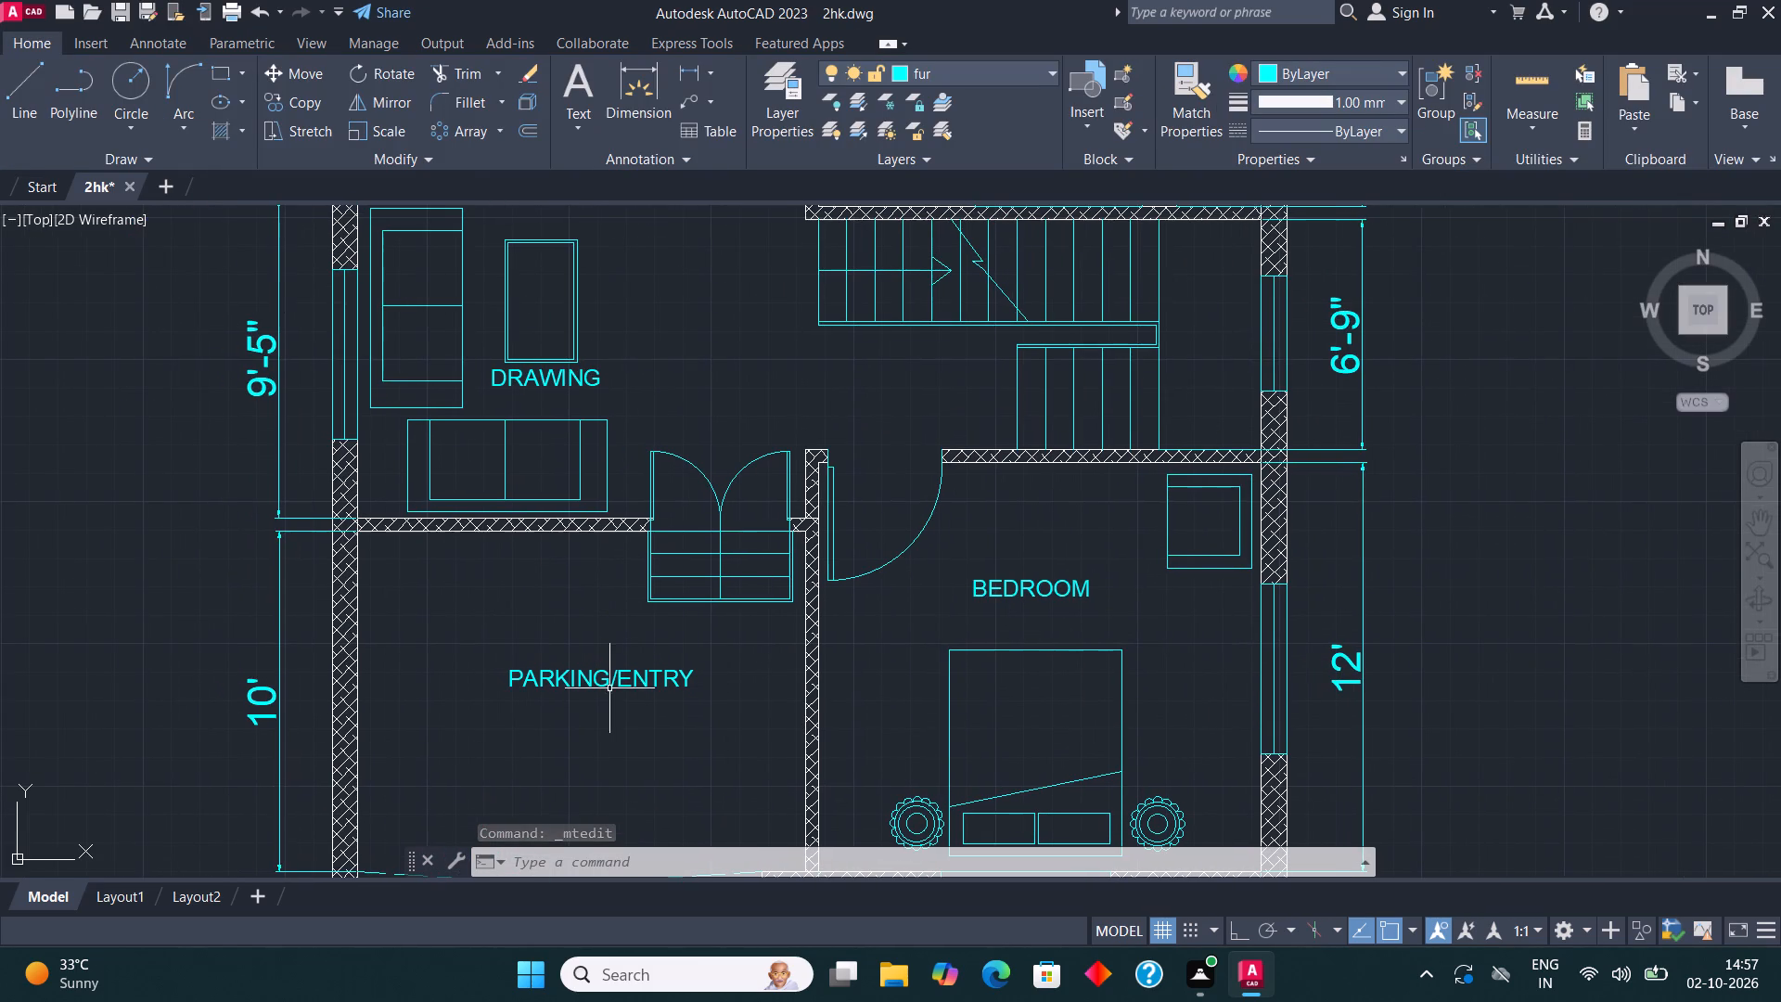
pyautogui.click(593, 673)
pyautogui.click(311, 56)
pyautogui.click(306, 67)
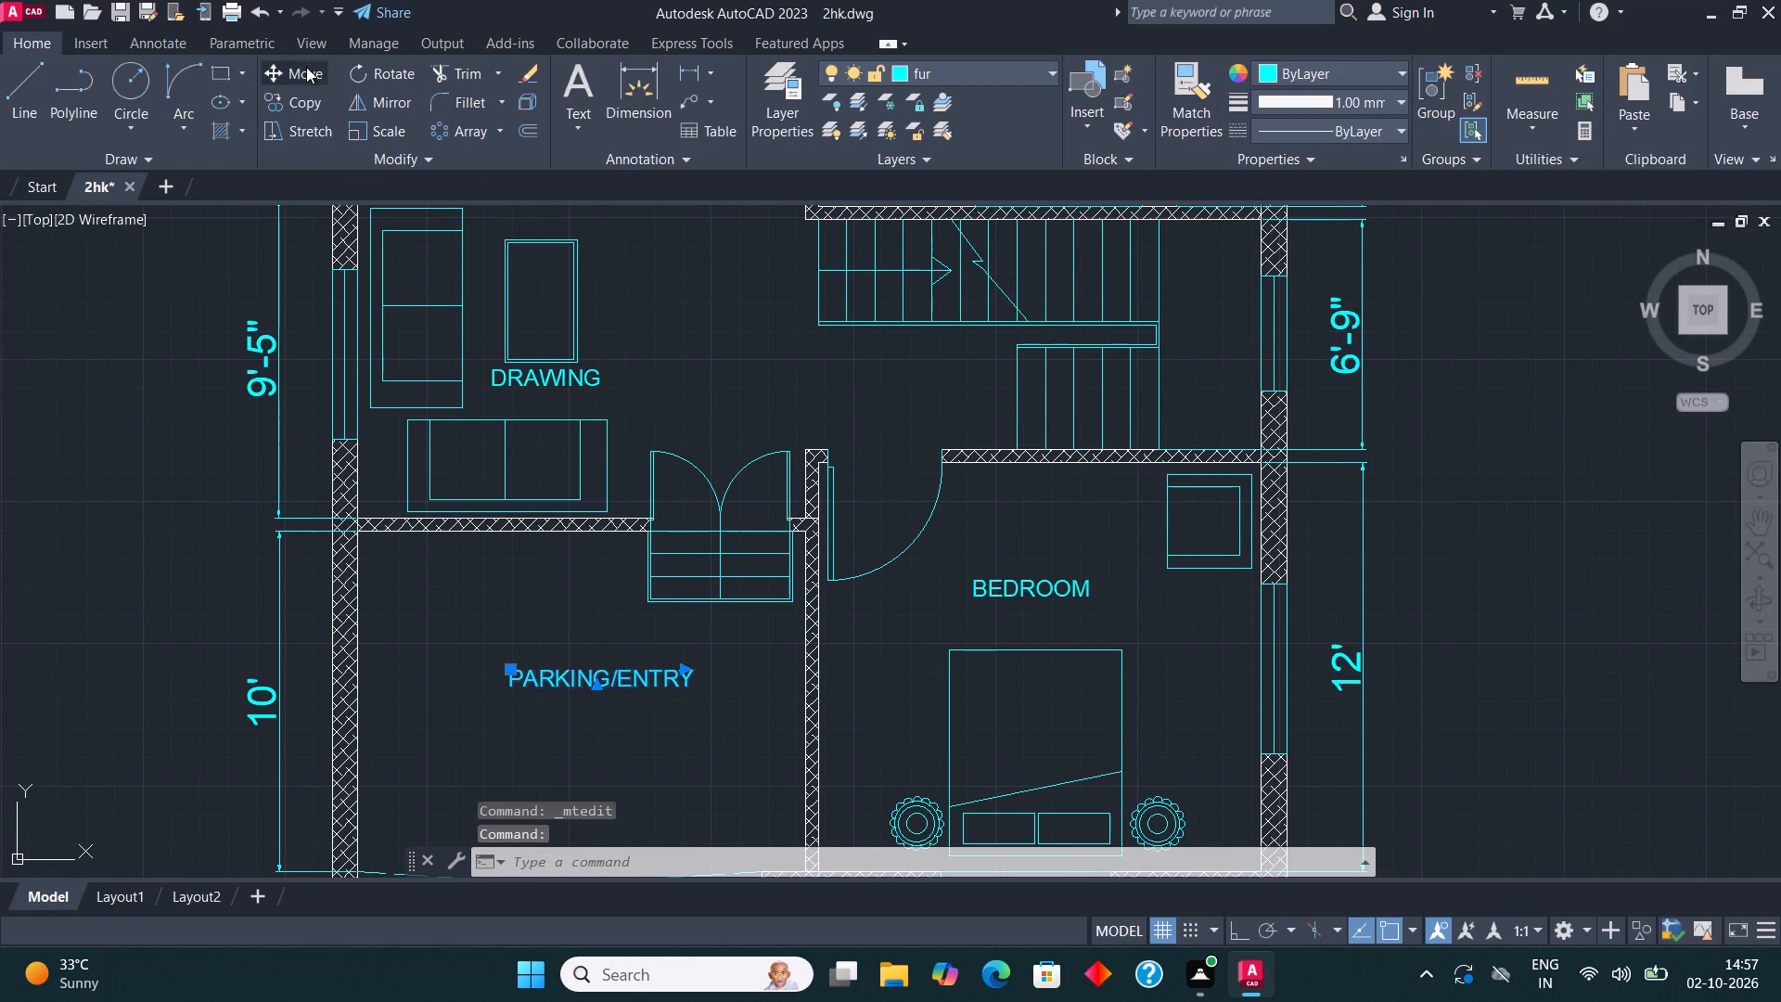
pyautogui.moveTo(566, 413); pyautogui.dragTo(596, 356, button='middle')
pyautogui.click(593, 627)
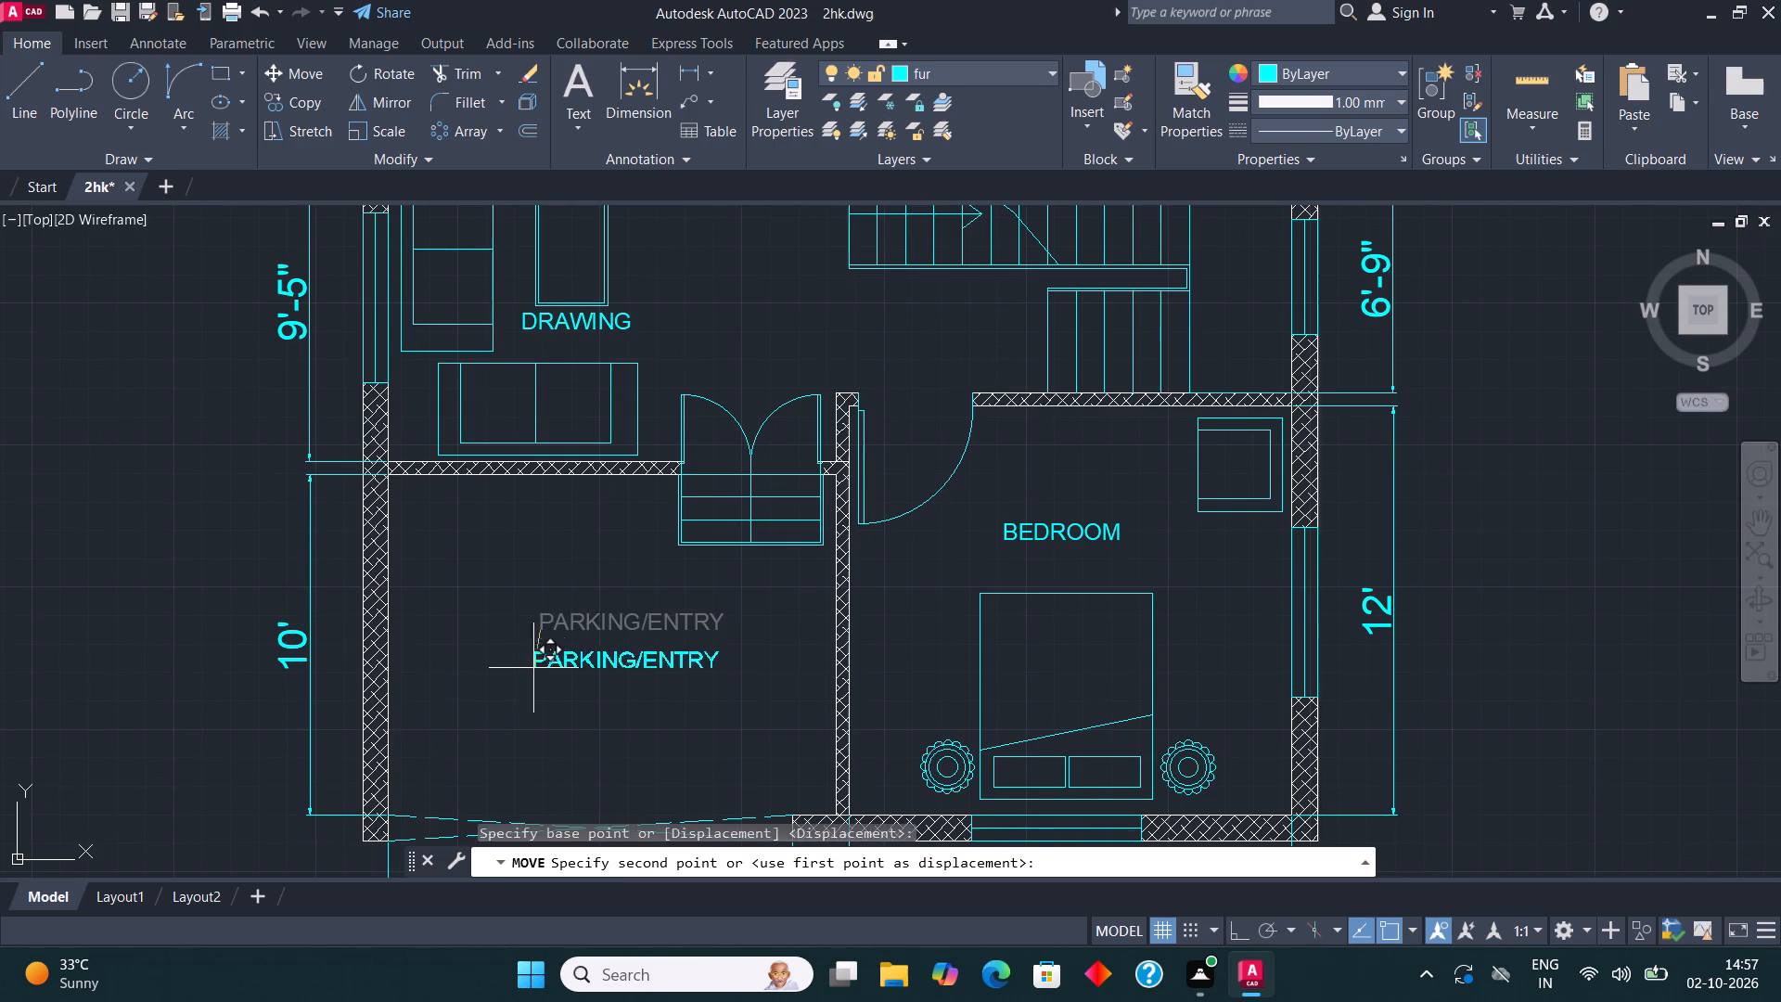
pyautogui.click(490, 706)
pyautogui.scroll(2, 524, 649)
pyautogui.scroll(-2, 541, 650)
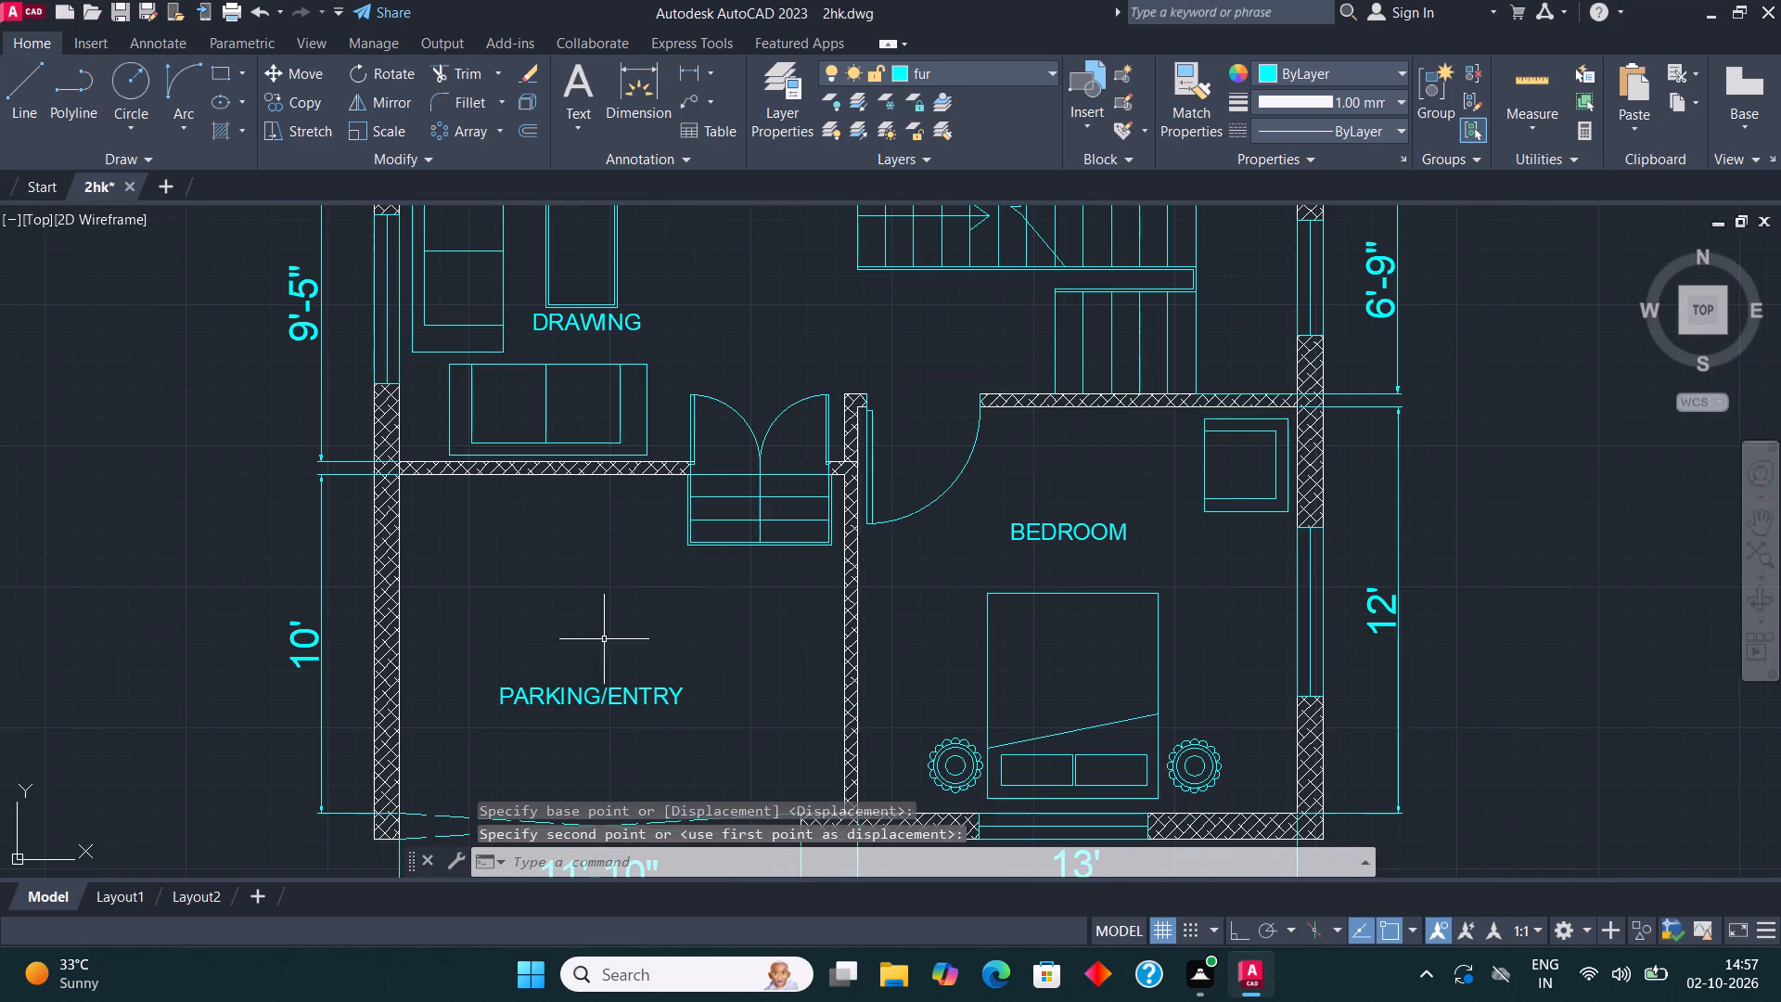
pyautogui.press('Escape')
# Copy the PARKING/ENTRY label to just below the entrance steps.
pyautogui.click(544, 709)
pyautogui.click(531, 689)
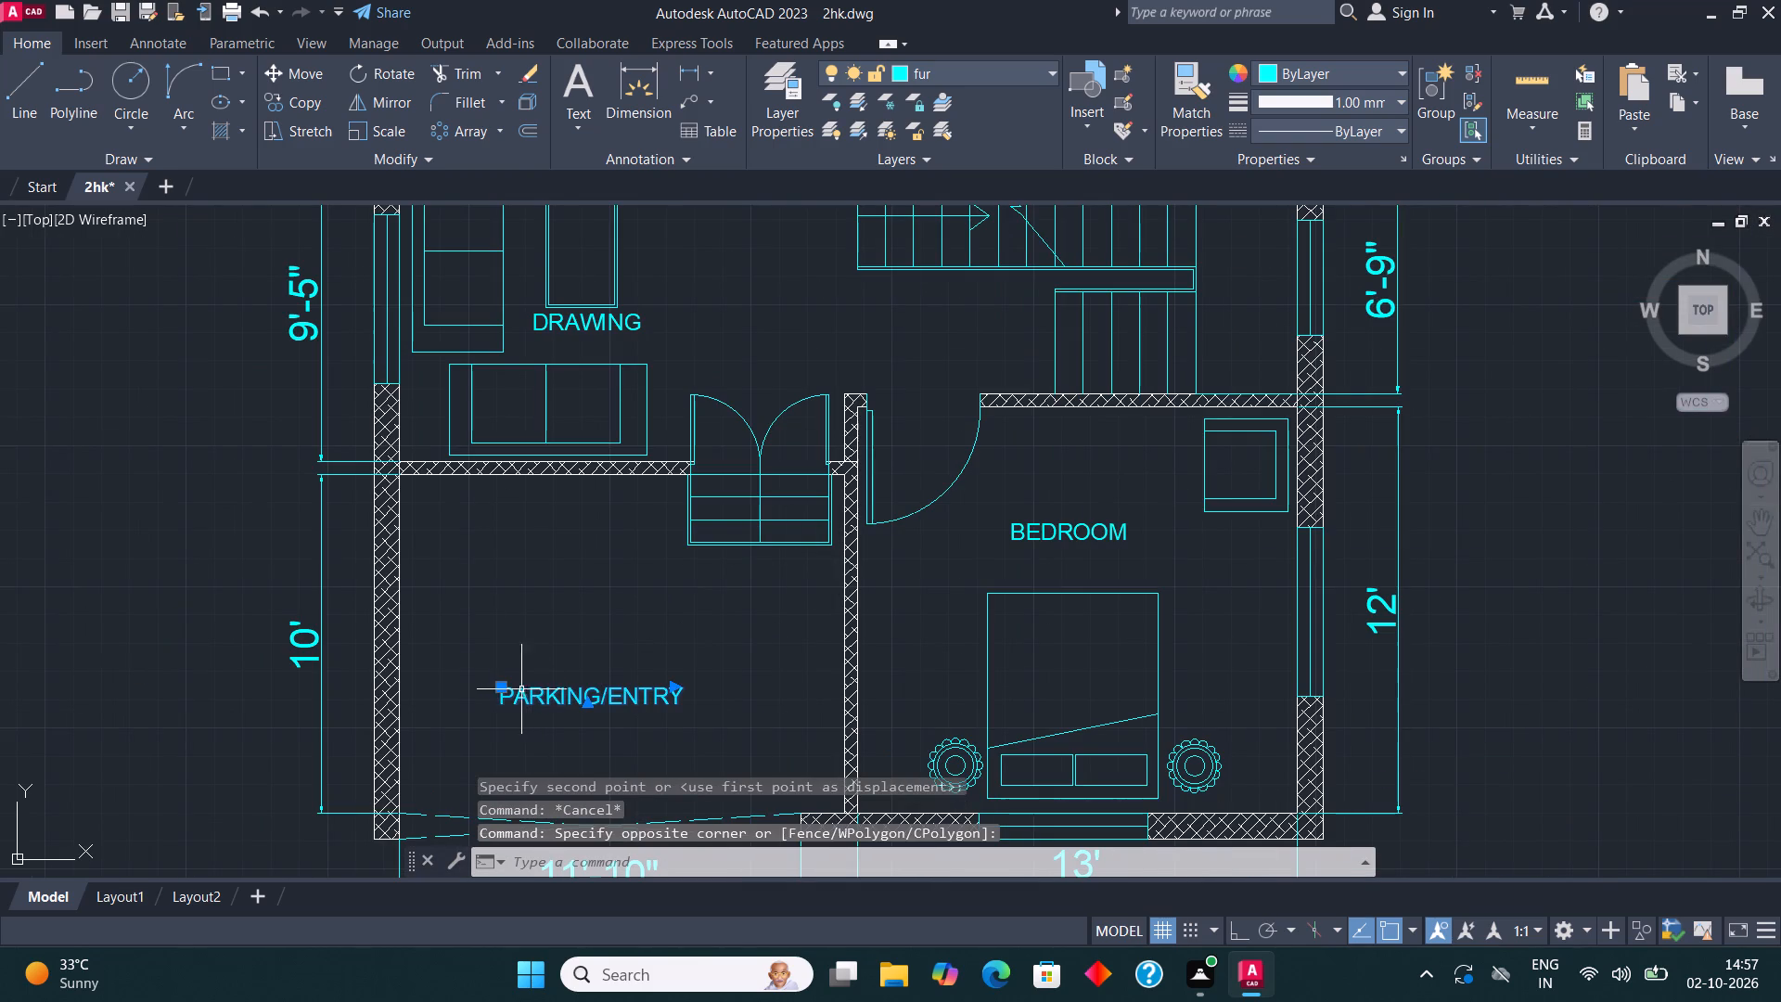
pyautogui.click(304, 97)
pyautogui.moveTo(577, 673); pyautogui.dragTo(580, 681)
pyautogui.click(652, 571)
pyautogui.scroll(1, 726, 600)
pyautogui.press('Escape')
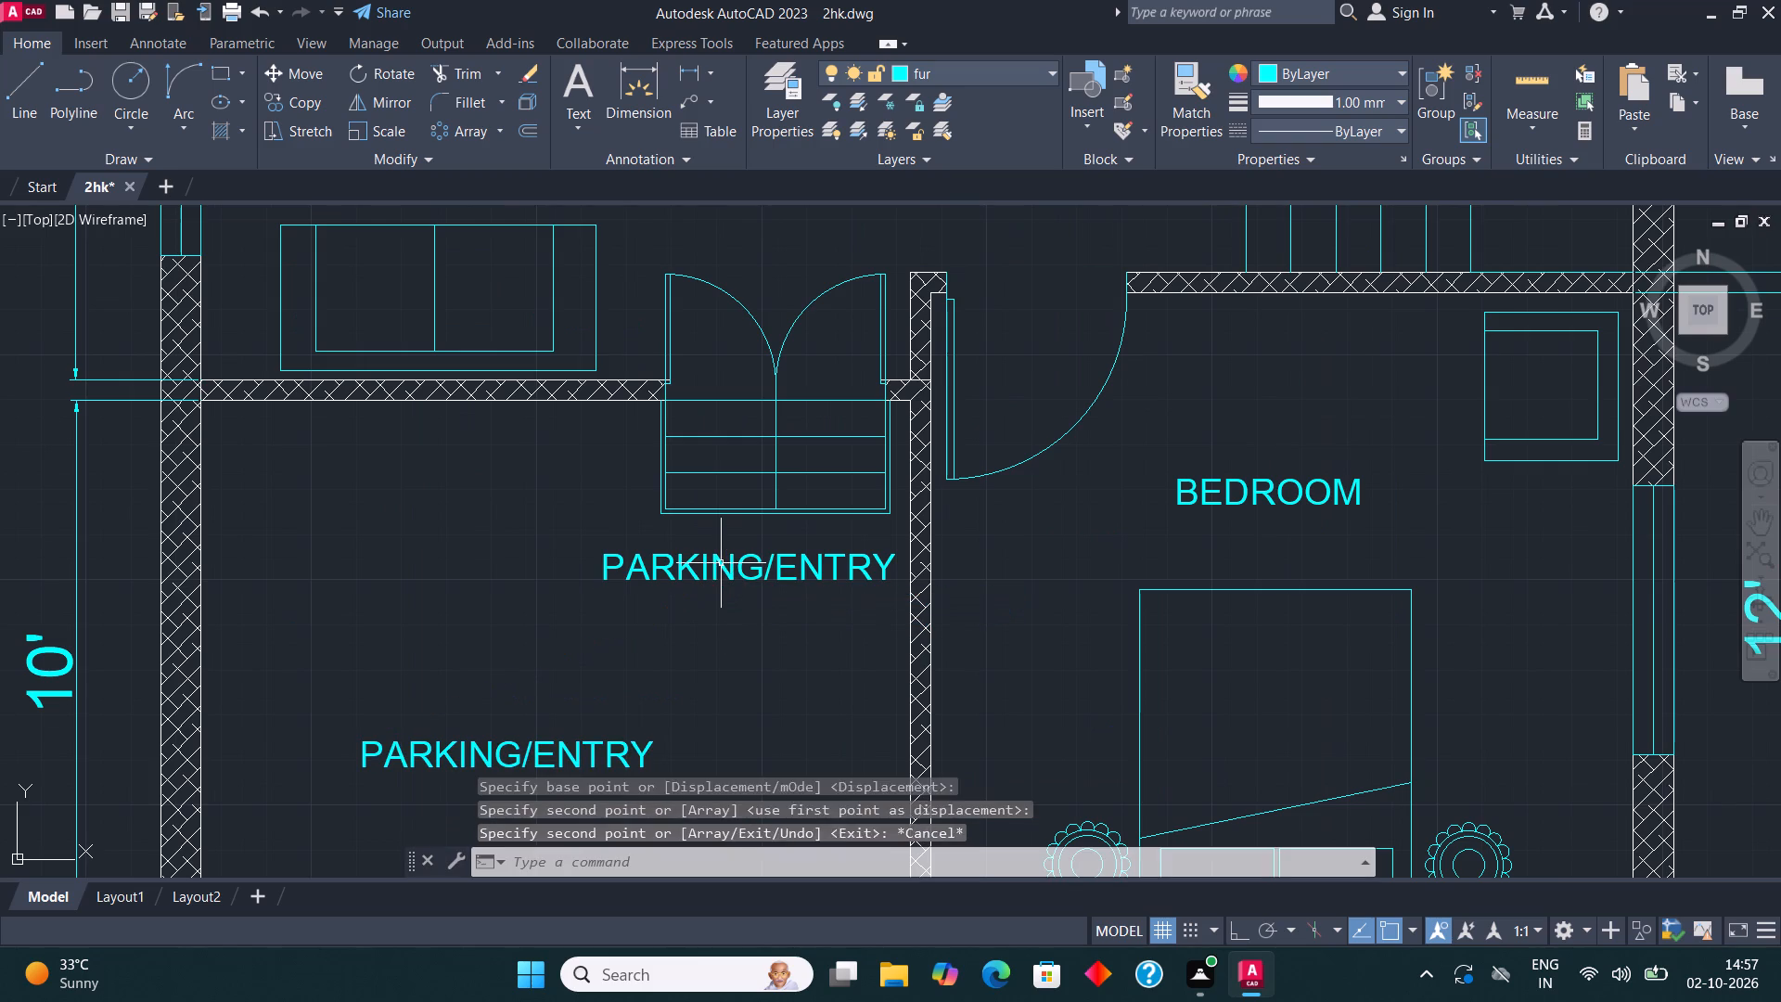
# Change the copied PARKING/ENTRY label below the entrance steps to read UP.
pyautogui.click(718, 563)
pyautogui.rightClick(716, 563)
pyautogui.click(919, 358)
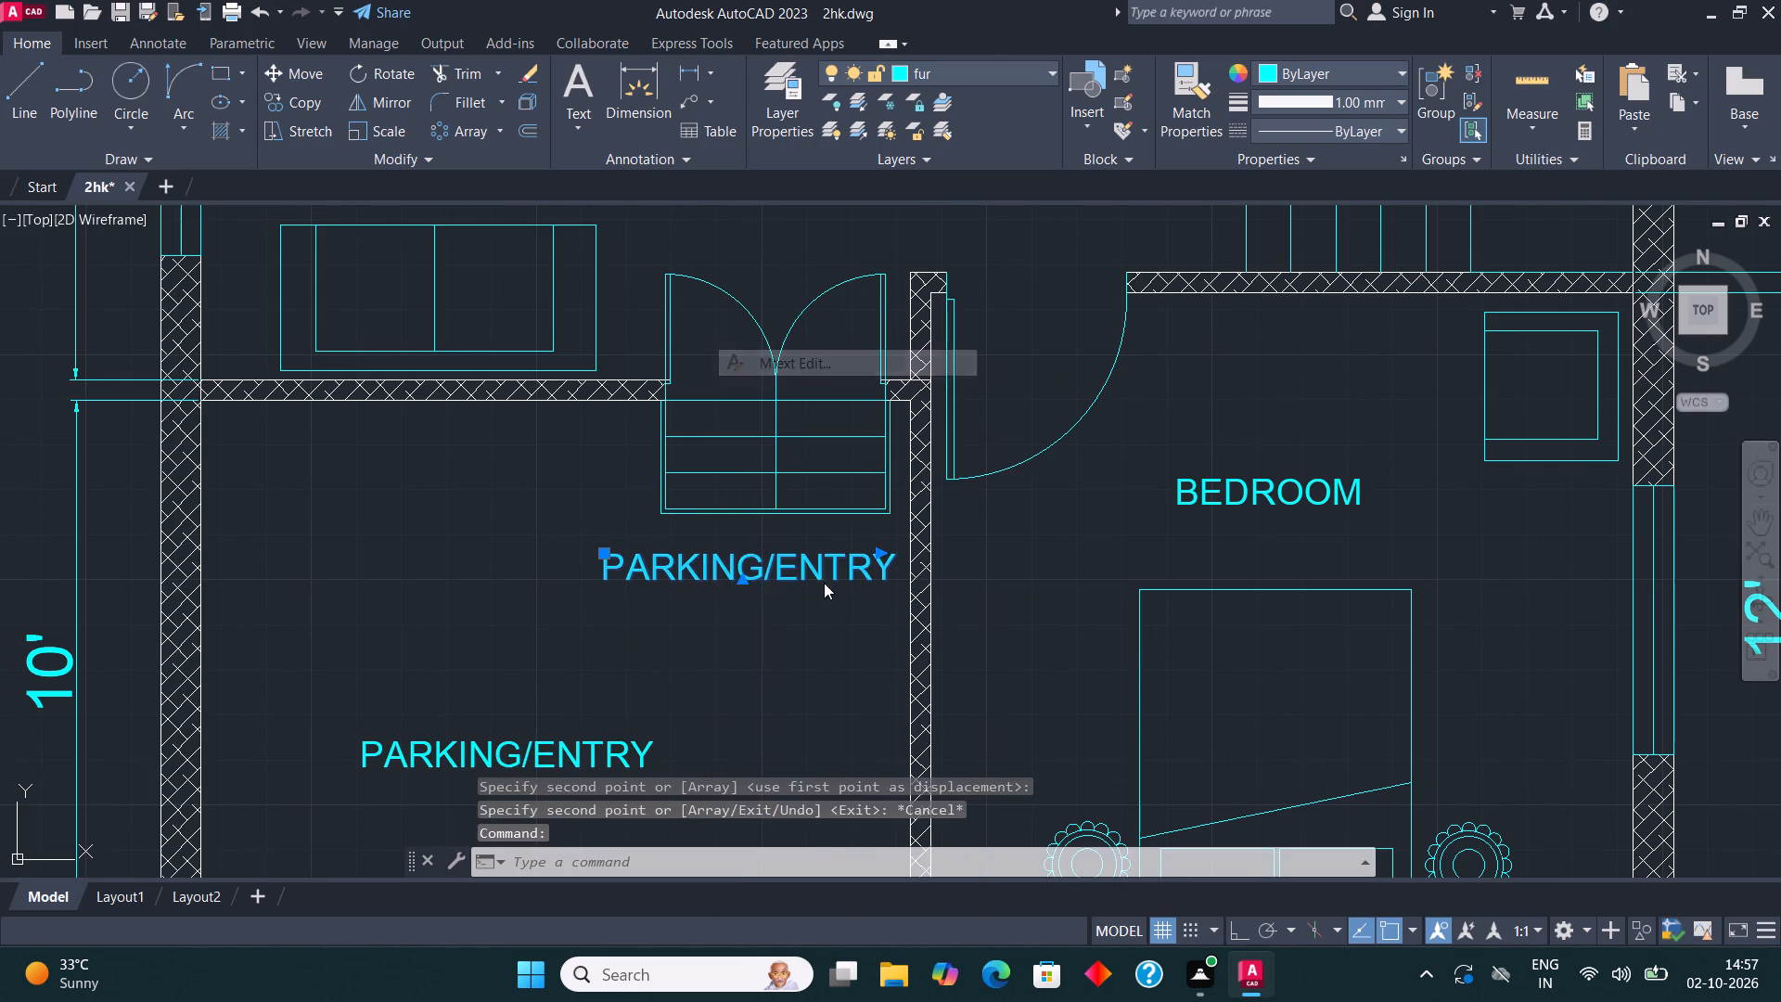
pyautogui.click(894, 572)
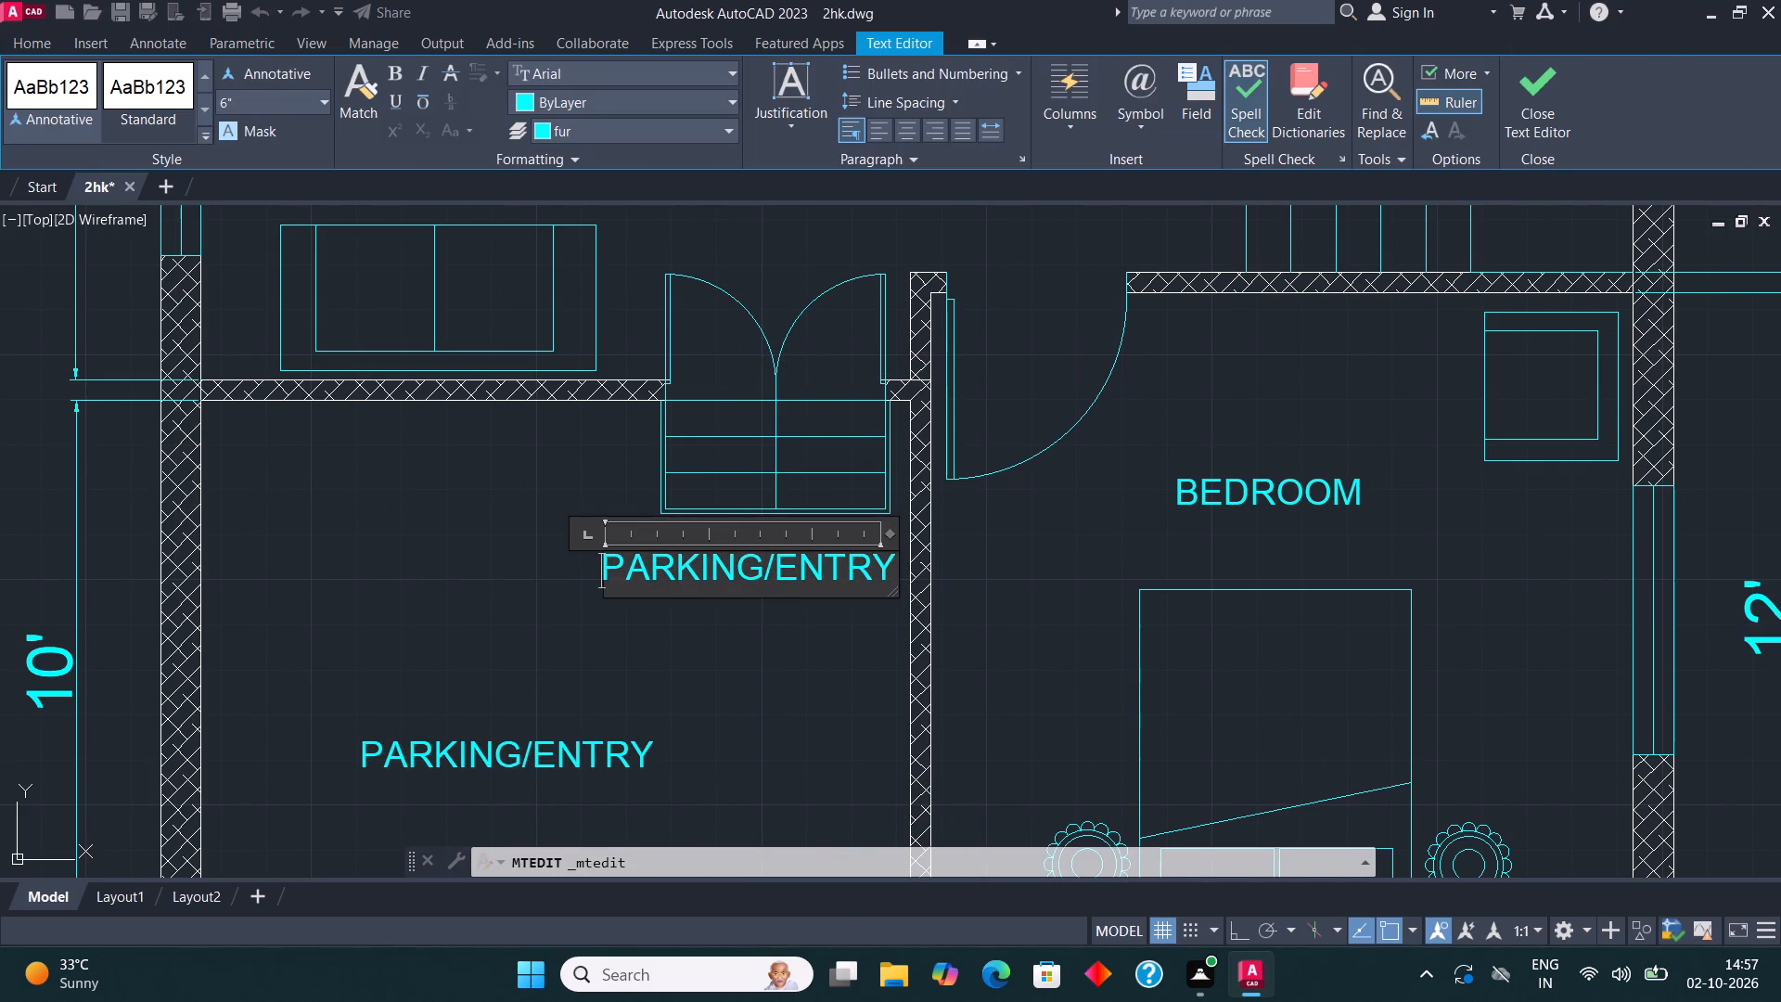
pyautogui.click(843, 581)
pyautogui.click(878, 568)
pyautogui.click(895, 559)
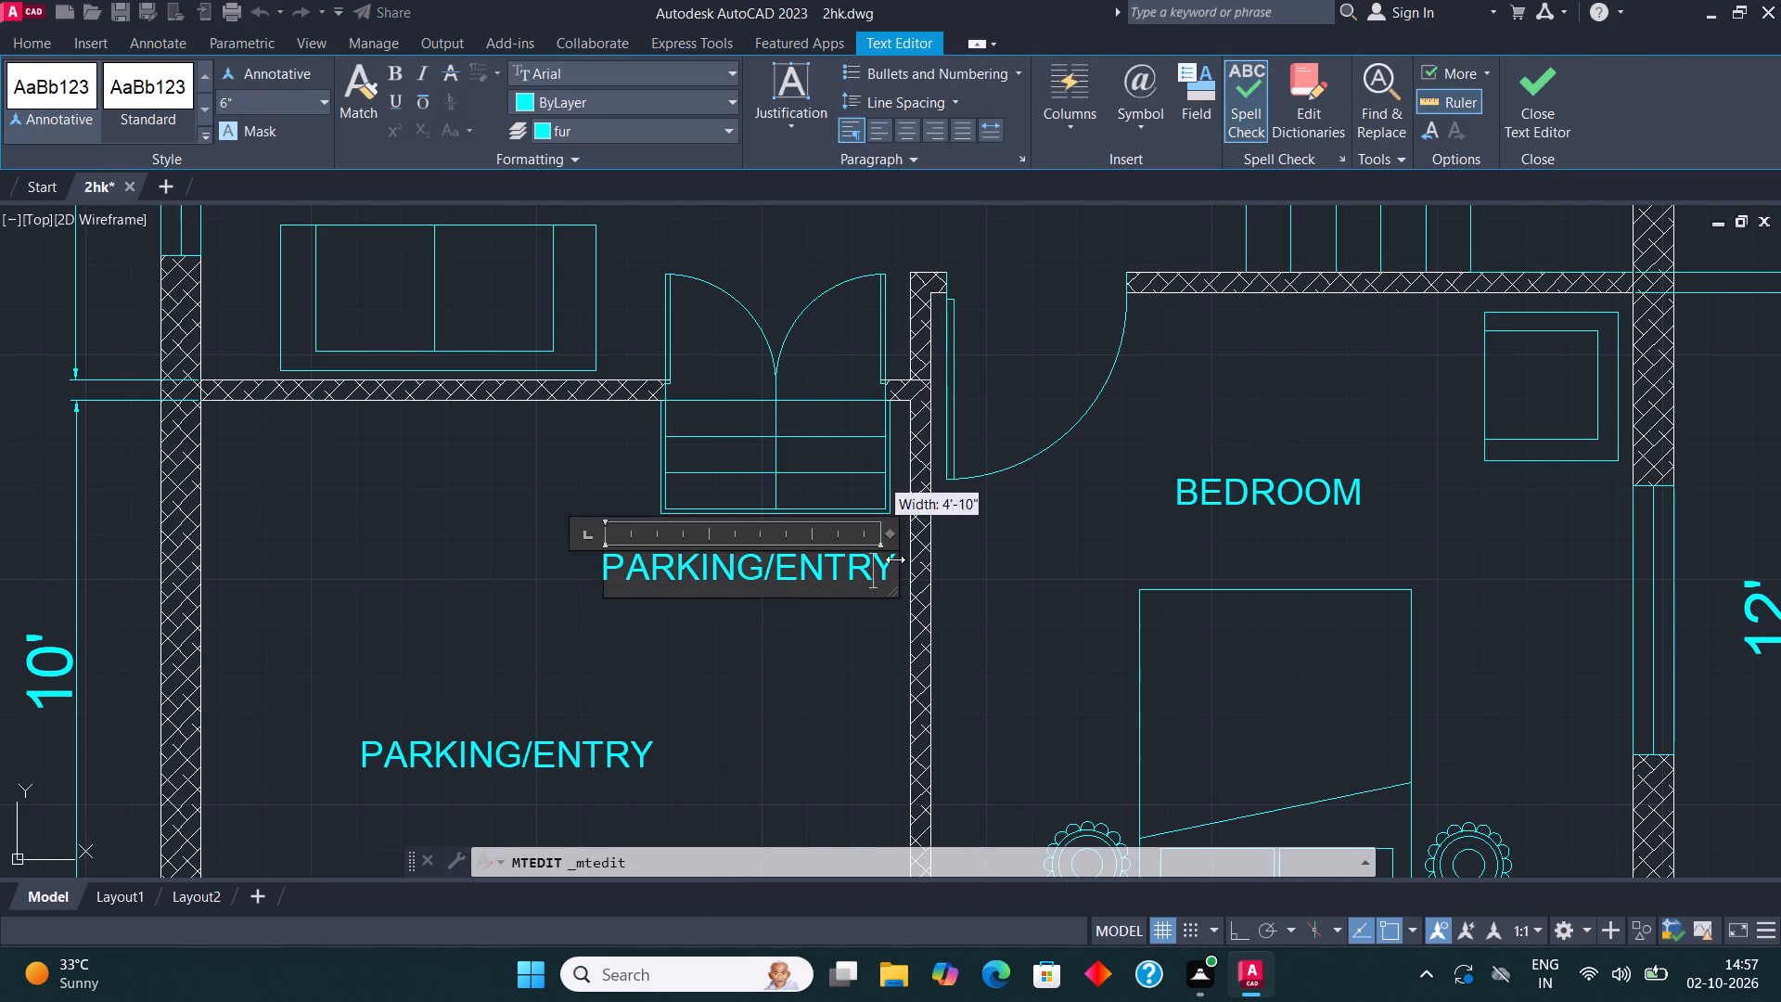
pyautogui.press('BackSpace')
pyautogui.press('BackSpace')
pyautogui.press('BackSpace')
pyautogui.press('BackSpace')
pyautogui.press('BackSpace')
pyautogui.press('BackSpace')
pyautogui.press('BackSpace')
pyautogui.press('BackSpace')
pyautogui.press('BackSpace')
pyautogui.press('BackSpace')
pyautogui.press('BackSpace')
pyautogui.press('BackSpace')
pyautogui.press('BackSpace')
pyautogui.press('BackSpace')
pyautogui.press('BackSpace')
pyautogui.press('BackSpace')
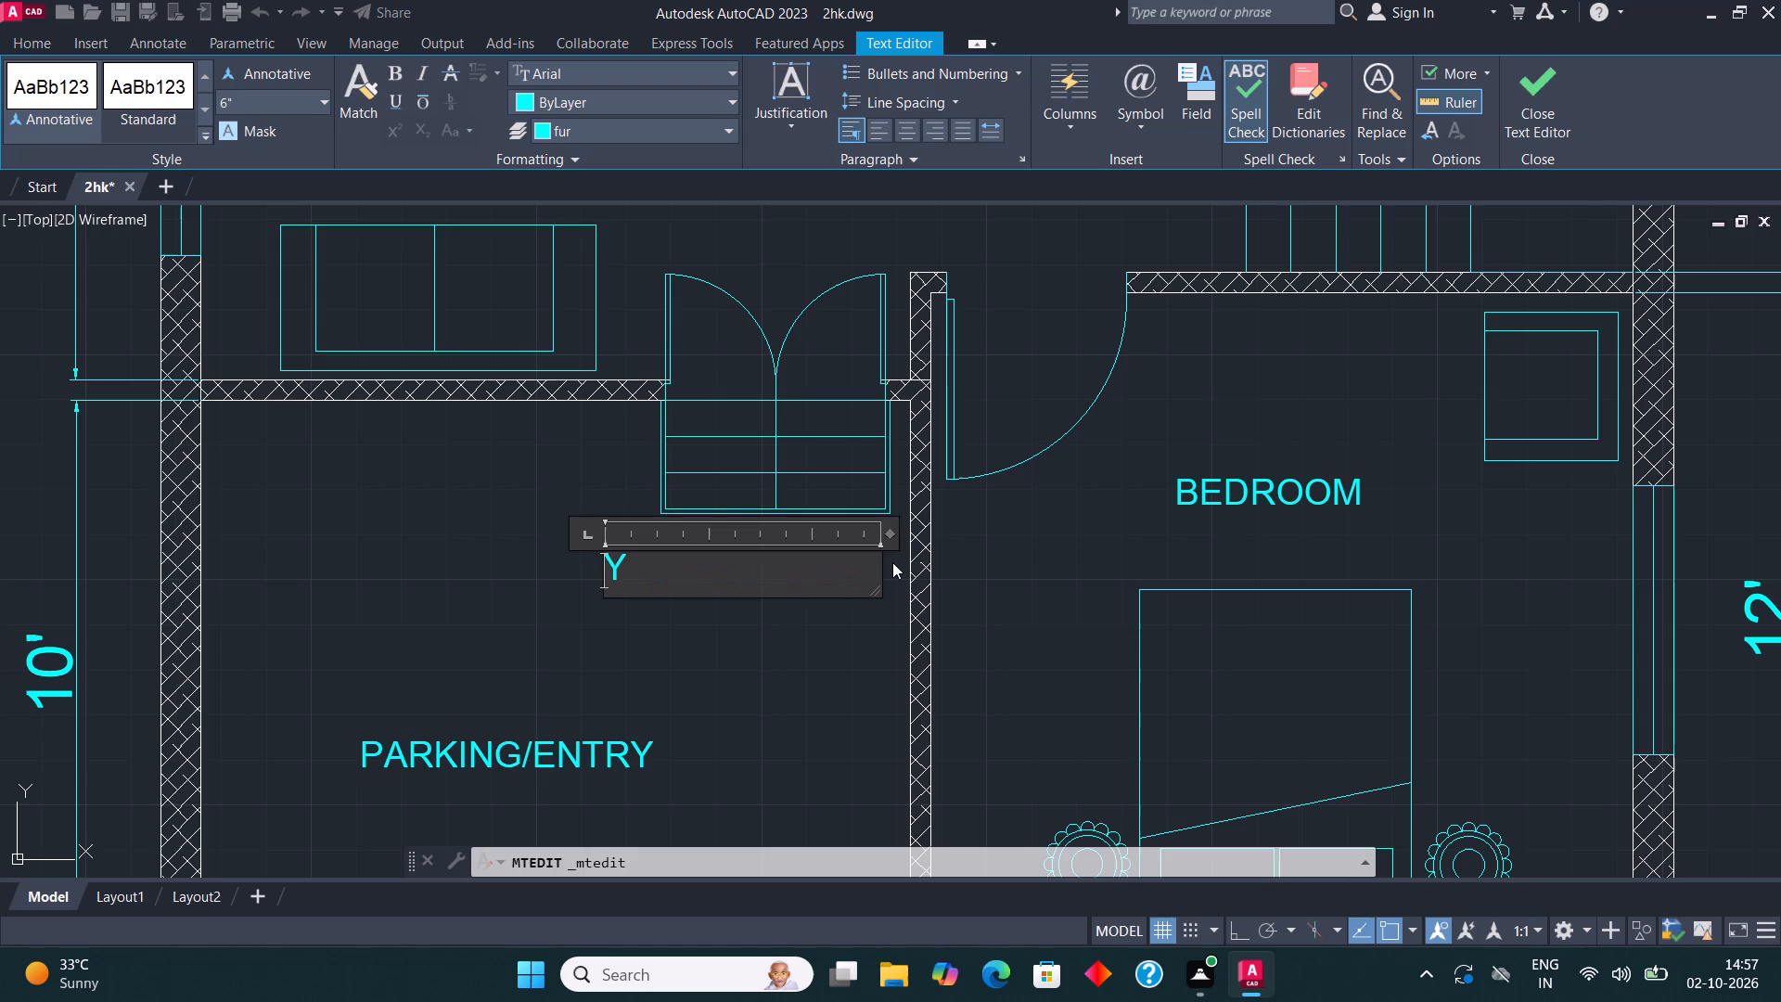
pyautogui.click(668, 593)
pyautogui.press('BackSpace')
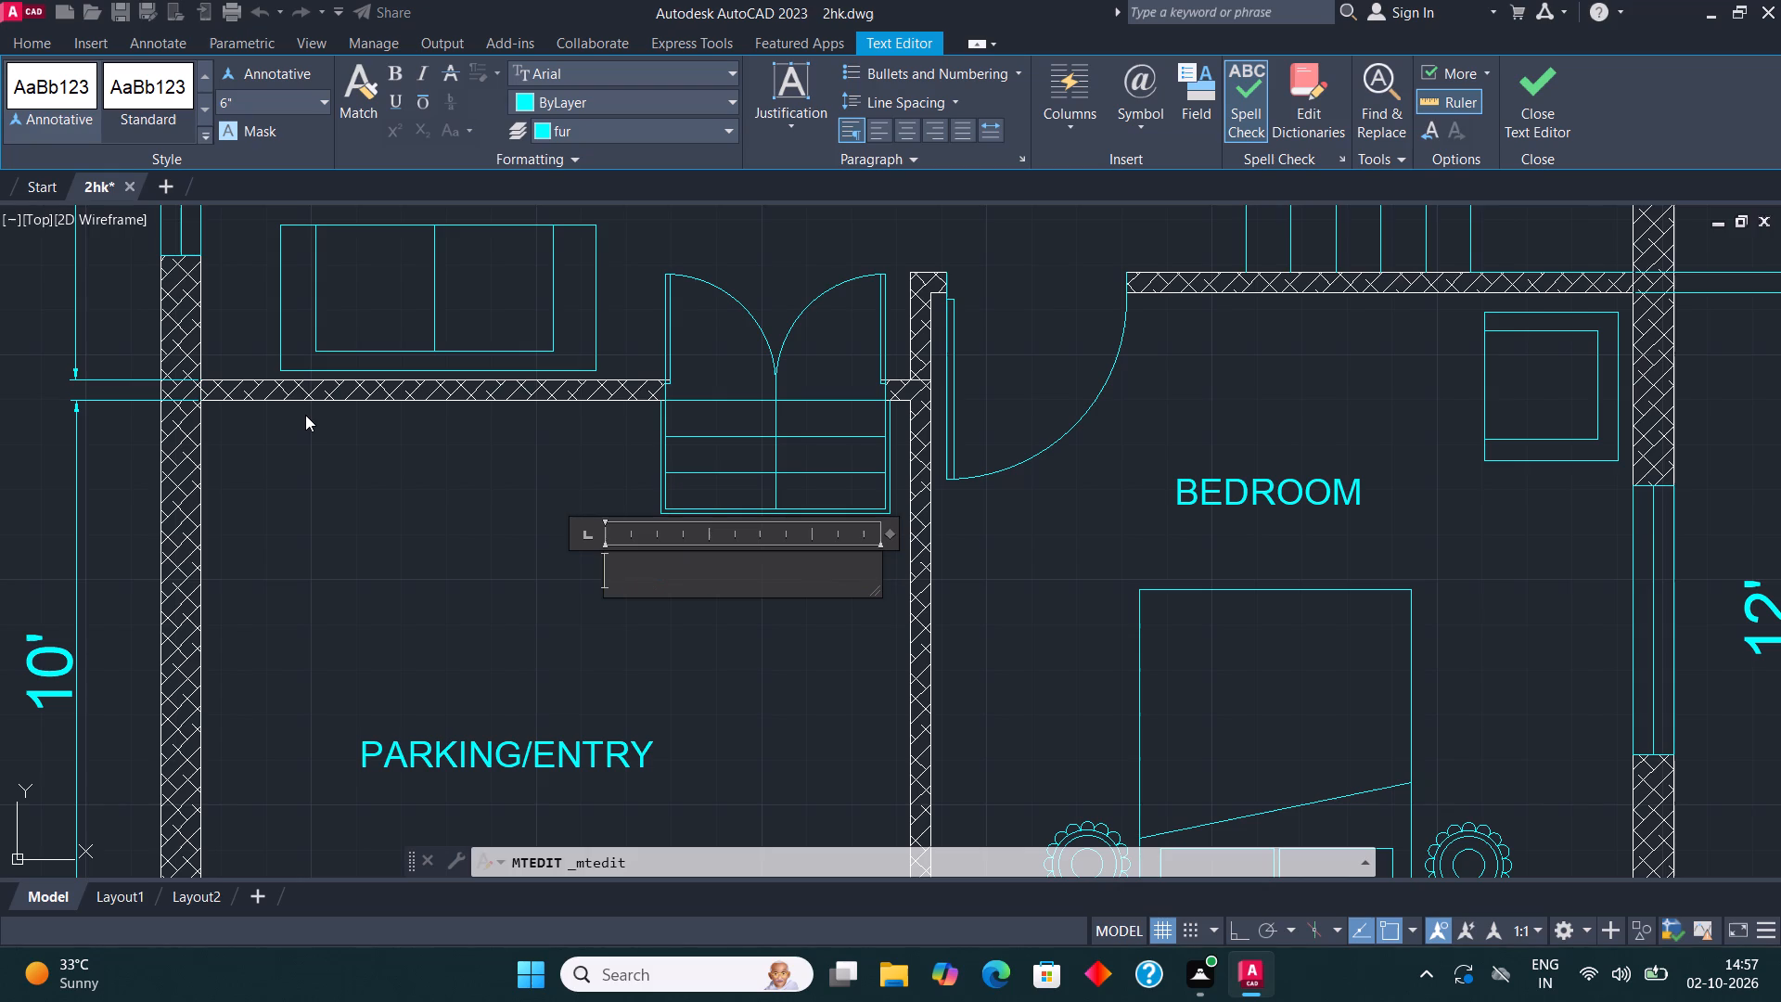
pyautogui.press('u')
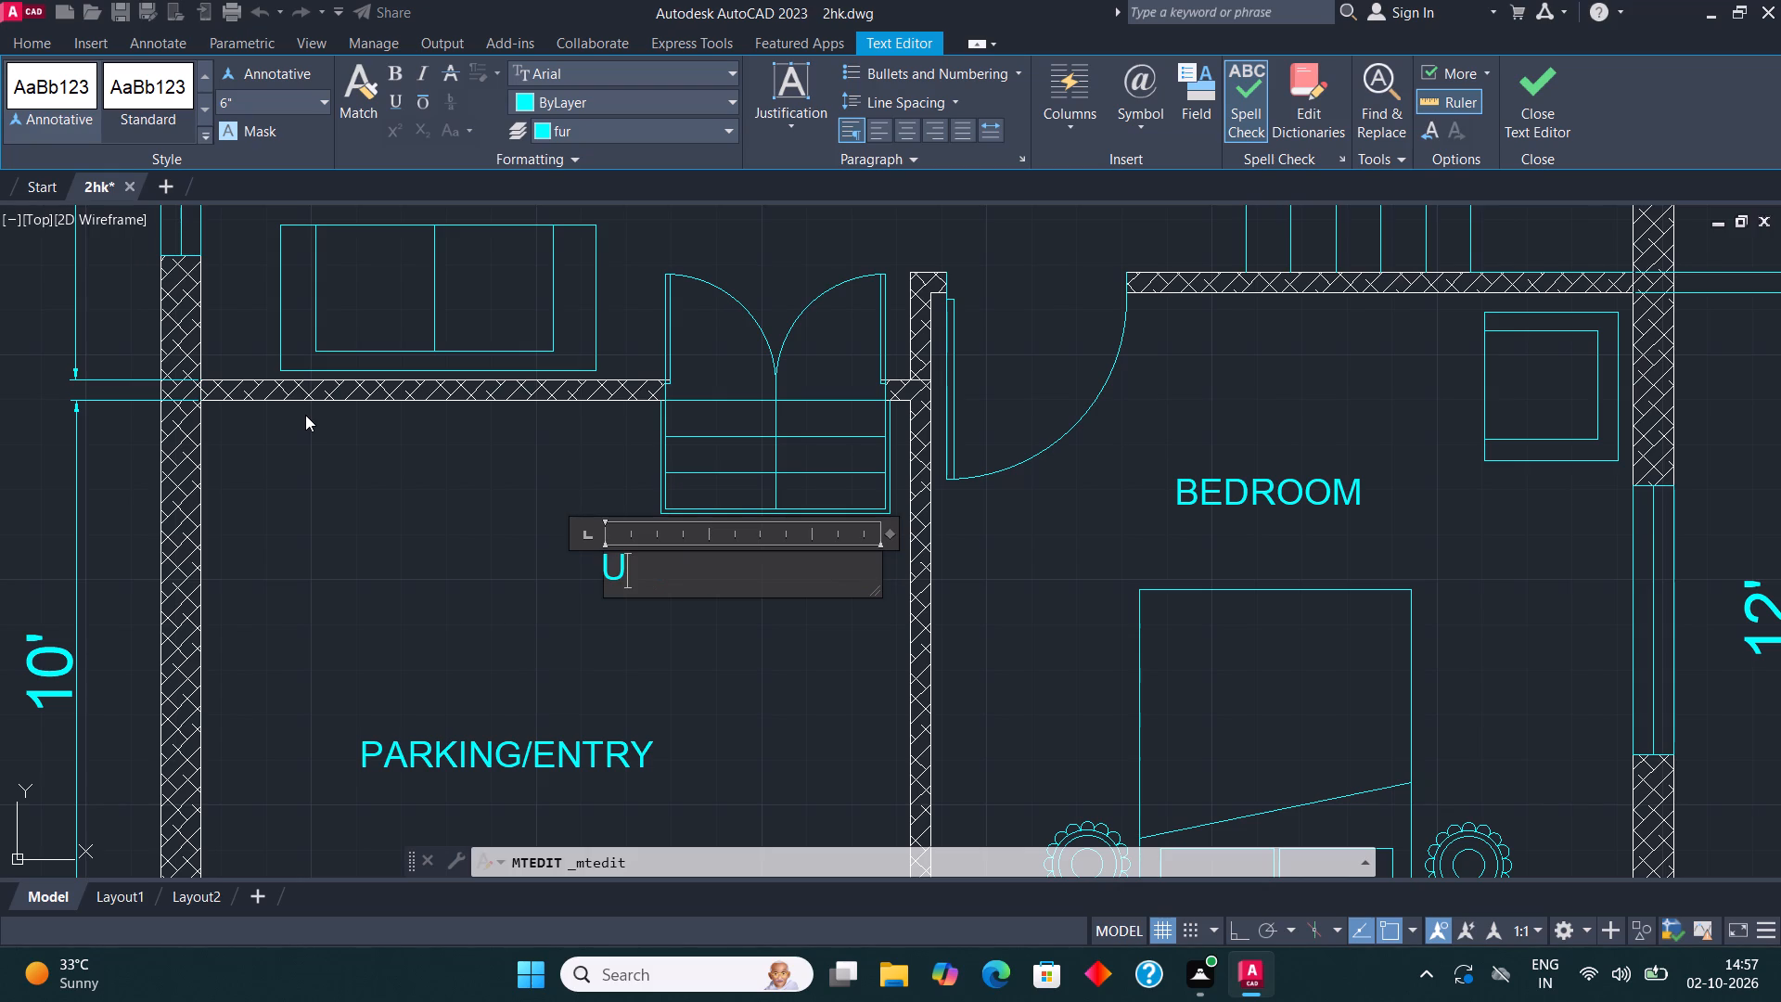
pyautogui.press('p')
pyautogui.click(1524, 106)
# Move the UP label so it sits centred just below the entrance steps.
pyautogui.click(625, 565)
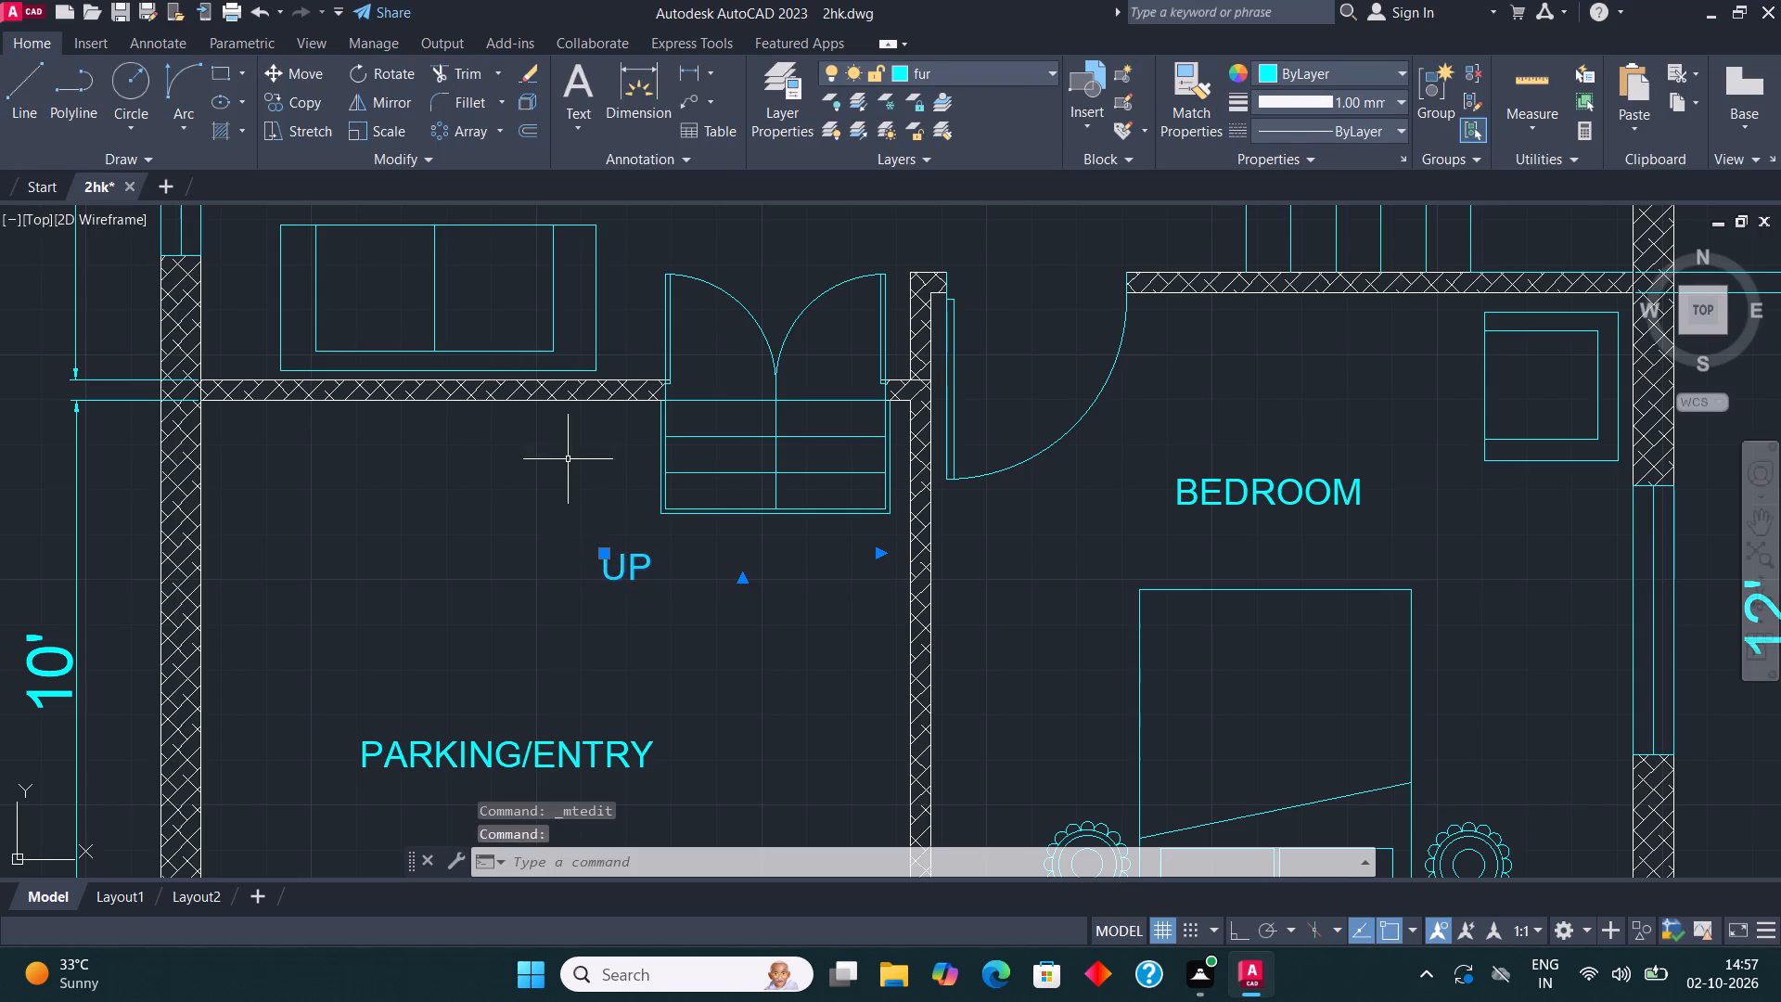
pyautogui.click(306, 76)
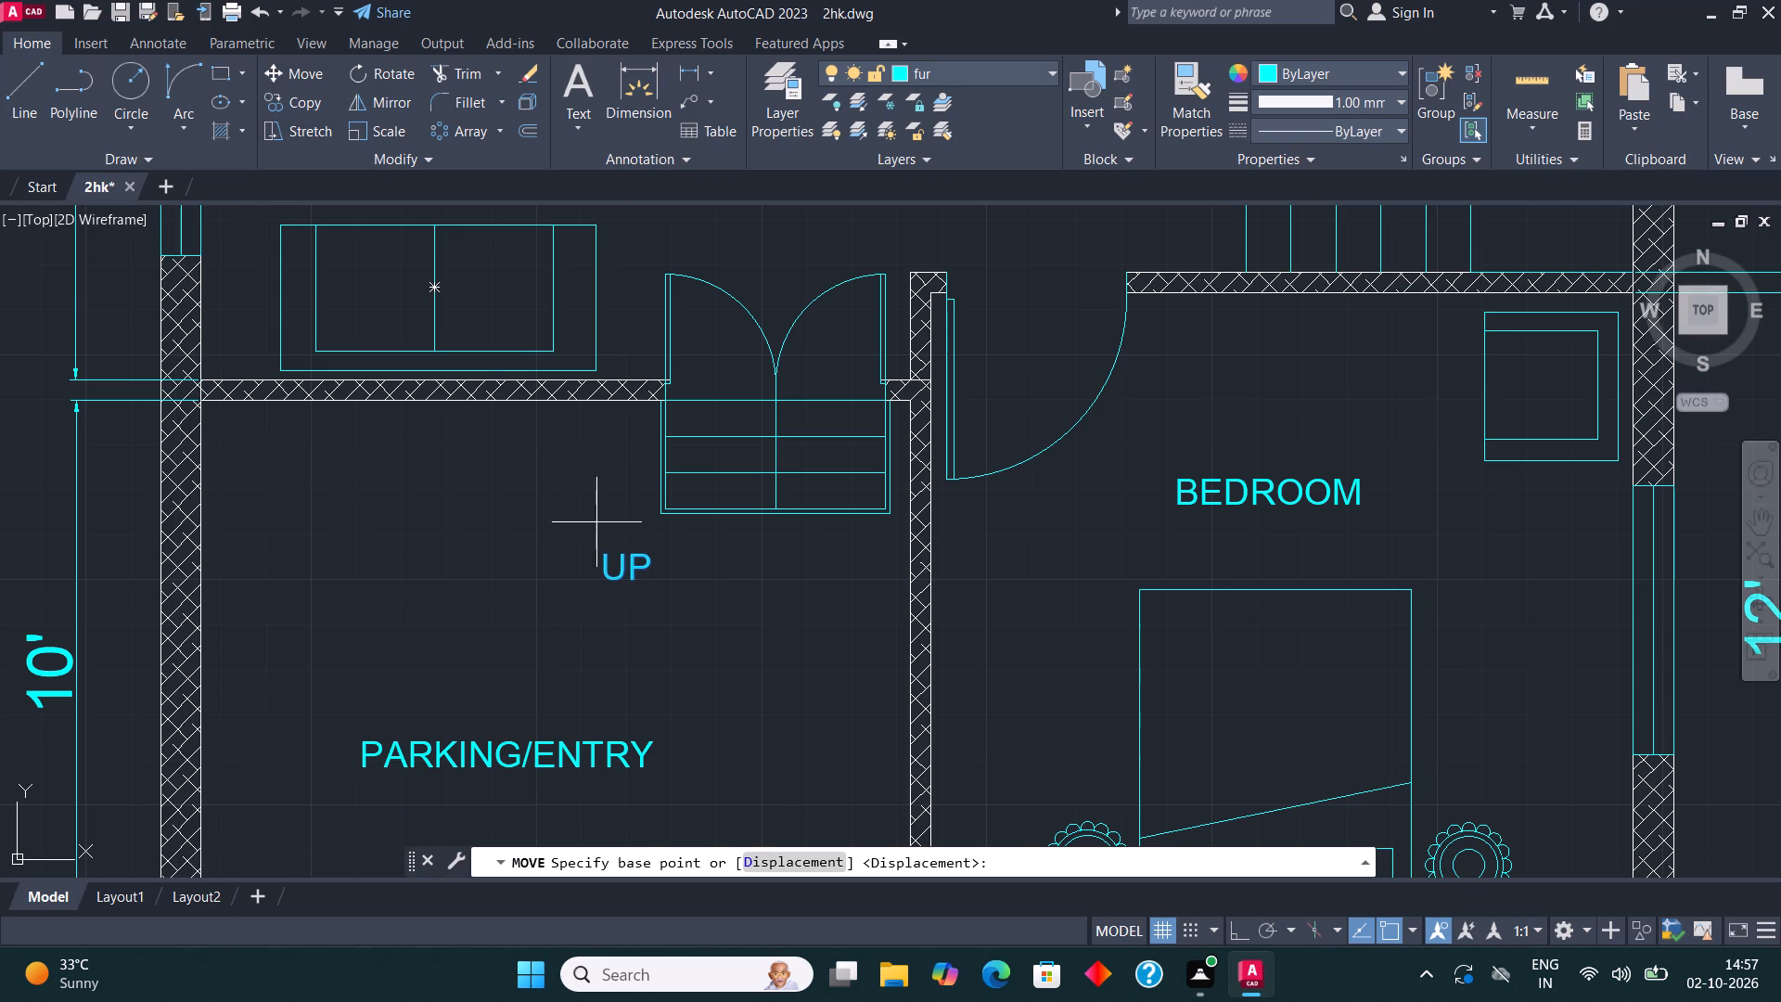
pyautogui.click(618, 567)
pyautogui.click(761, 539)
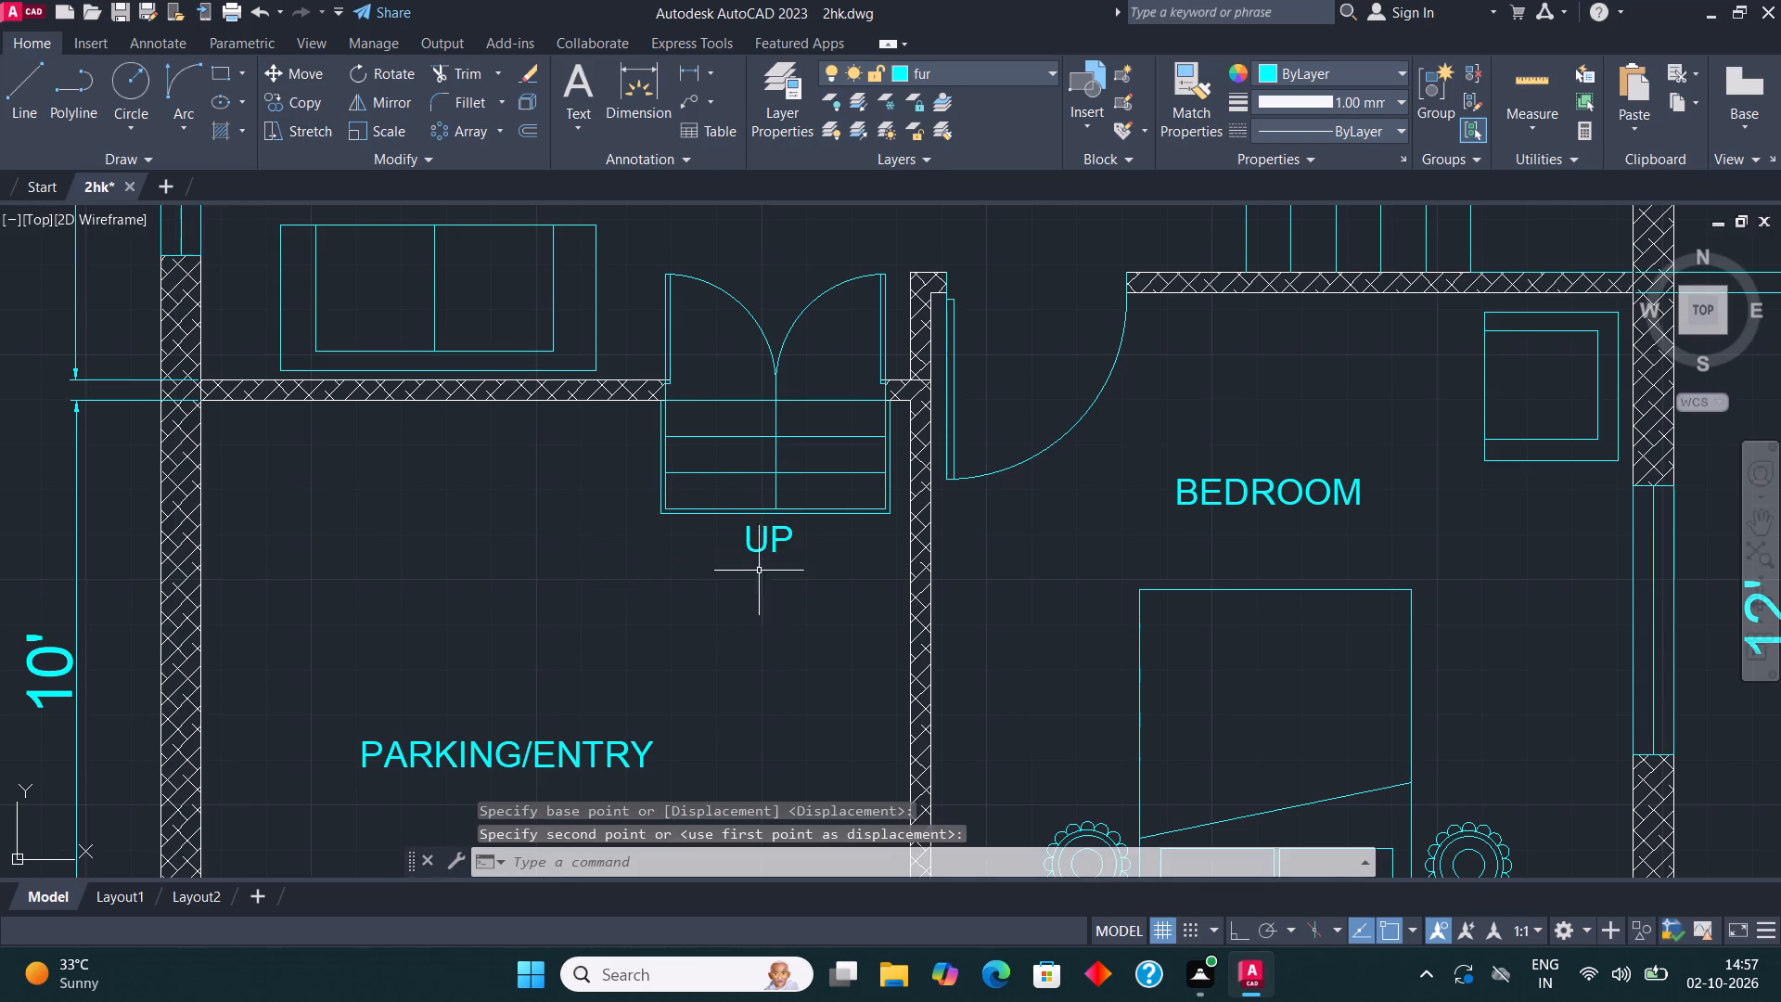
pyautogui.scroll(-1, 763, 604)
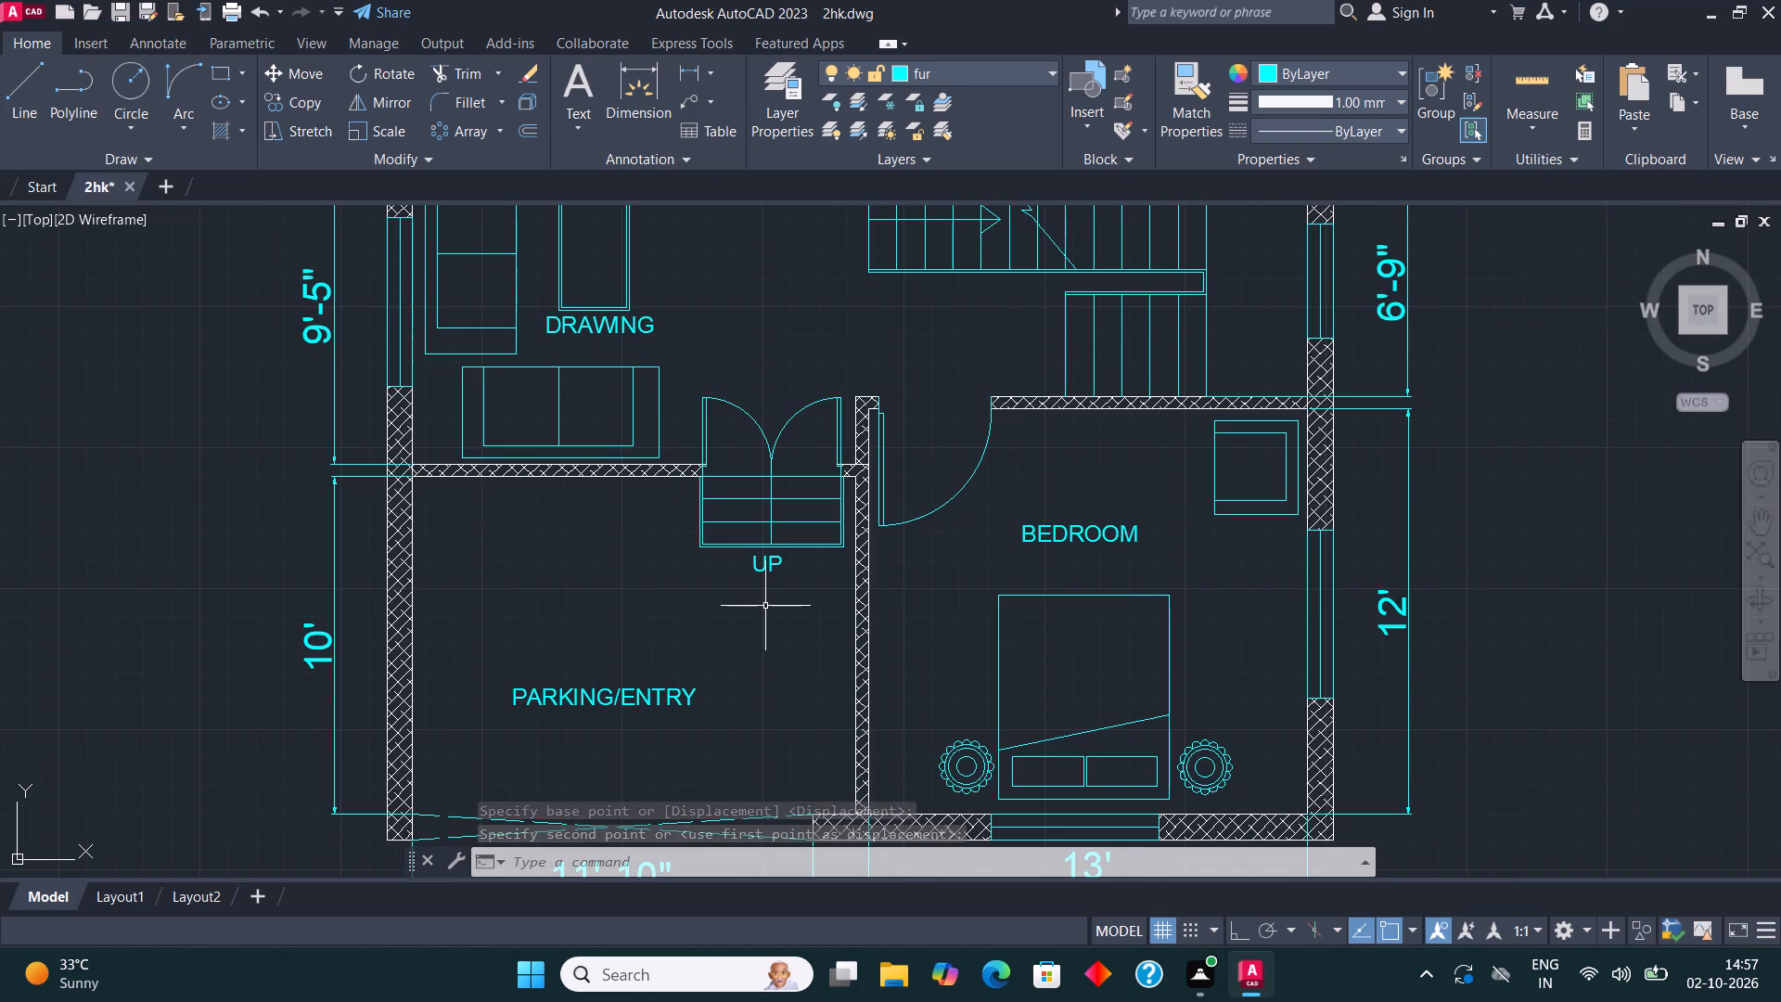
# Copy the UP label to the start of the staircase's direction arrow, beside the first tread.
pyautogui.moveTo(852, 530); pyautogui.dragTo(840, 548, button='middle')
pyautogui.scroll(1, 840, 548)
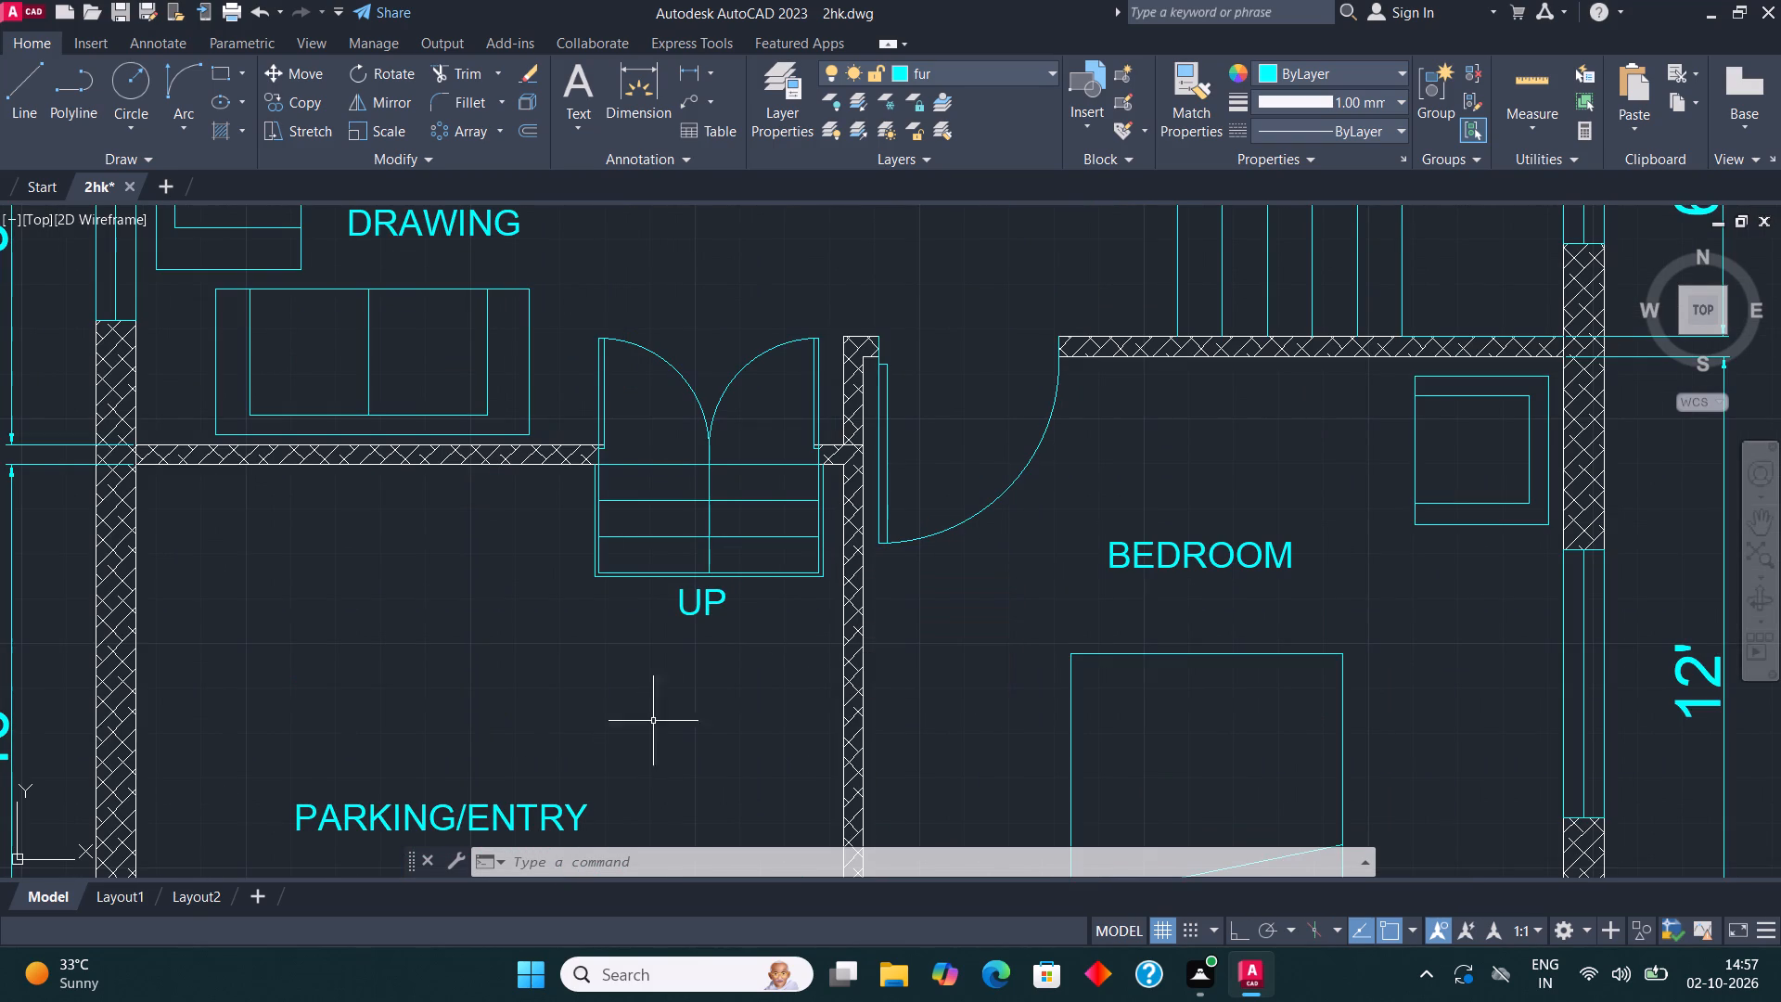
pyautogui.click(685, 595)
pyautogui.click(306, 107)
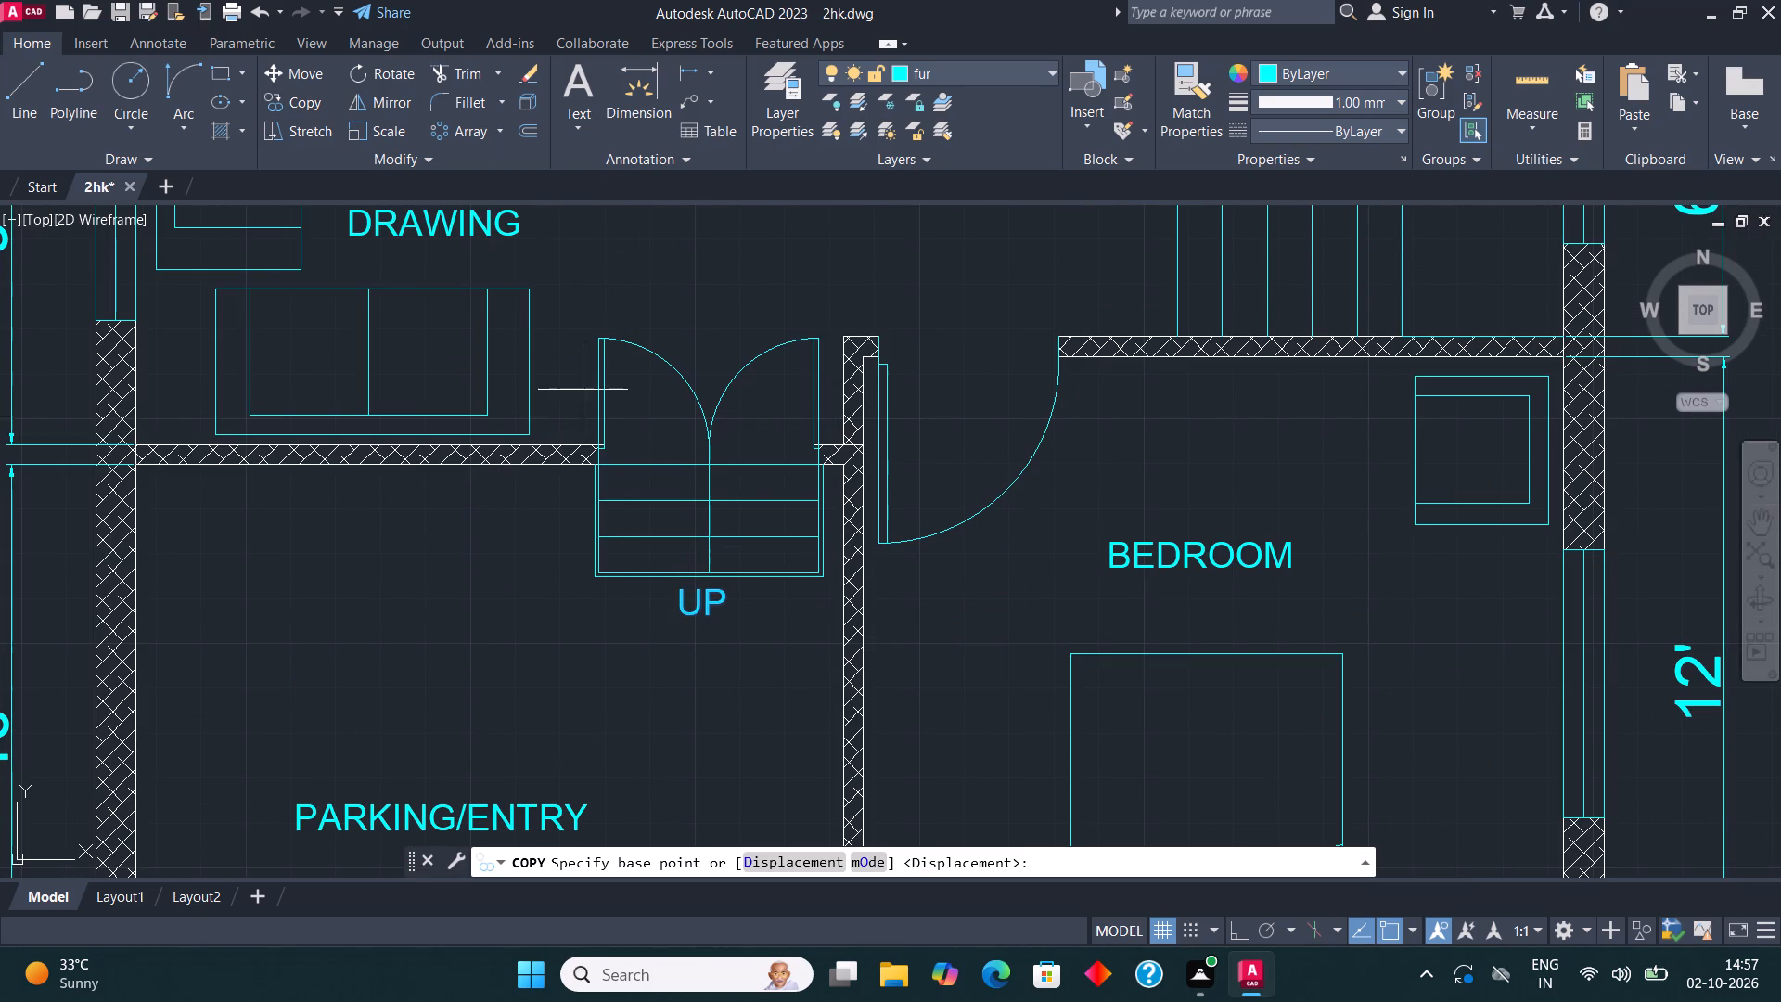
pyautogui.click(704, 616)
pyautogui.moveTo(921, 488); pyautogui.dragTo(895, 664, button='middle')
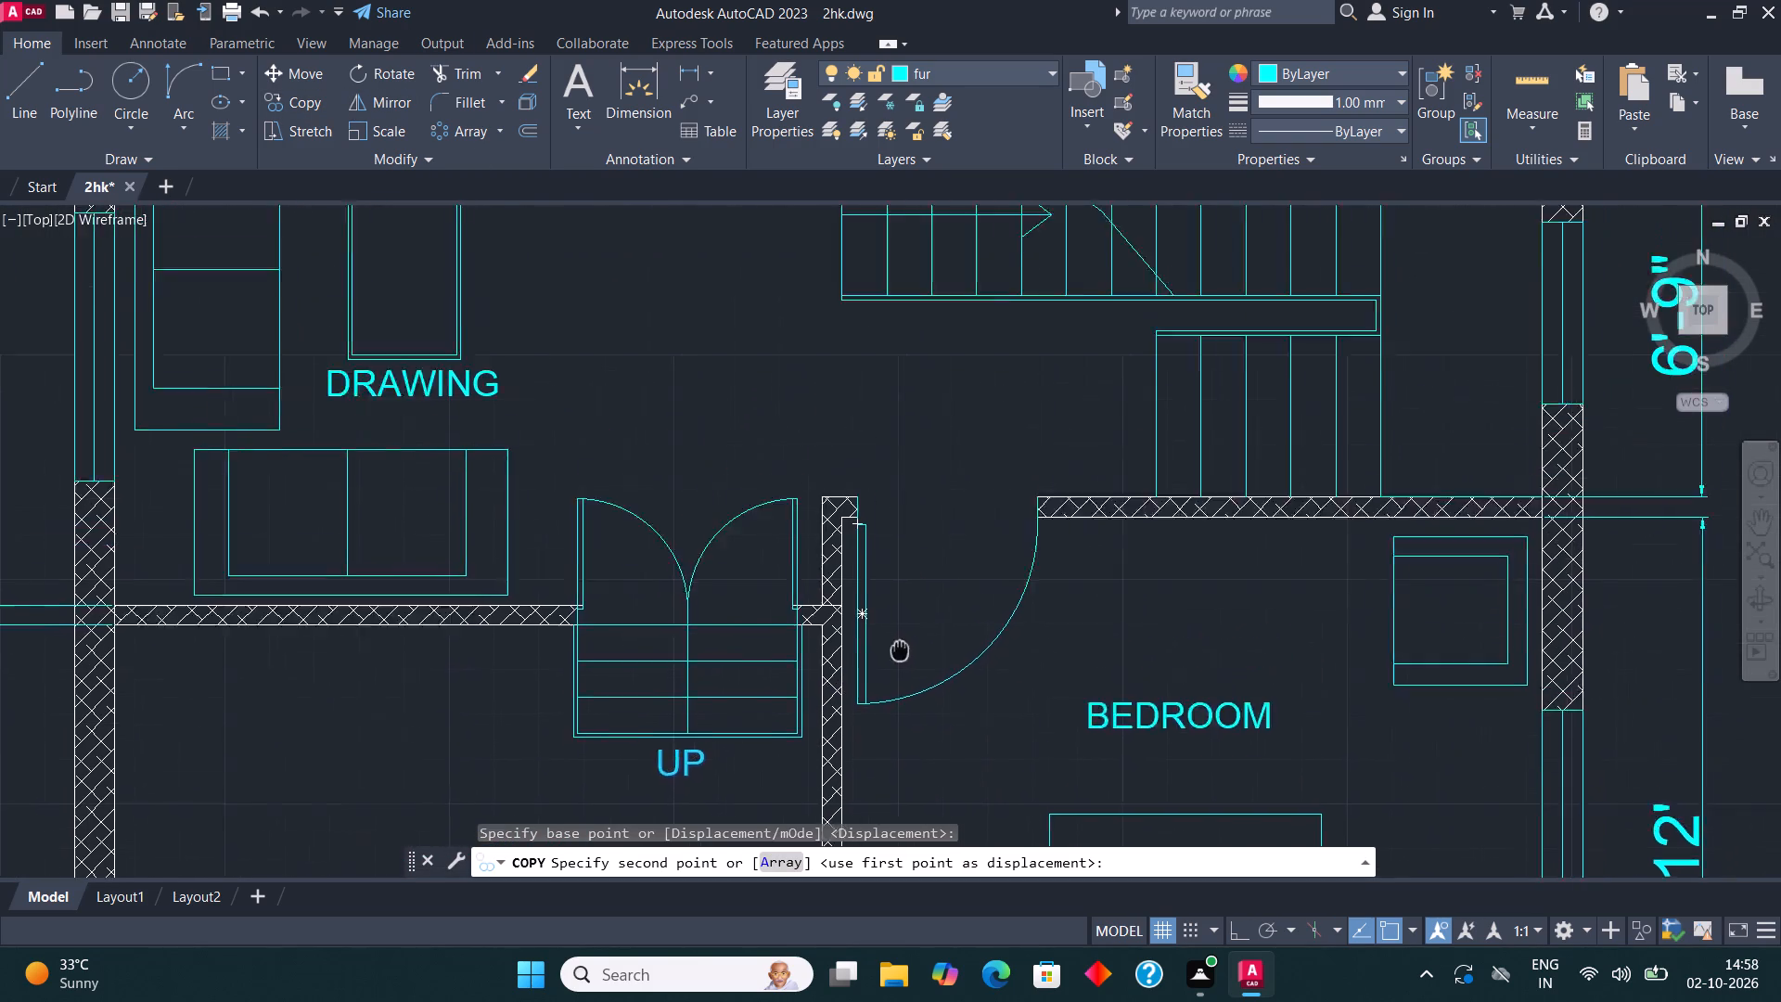
pyautogui.moveTo(895, 664); pyautogui.dragTo(881, 726, button='middle')
pyautogui.moveTo(777, 290); pyautogui.dragTo(760, 488, button='middle')
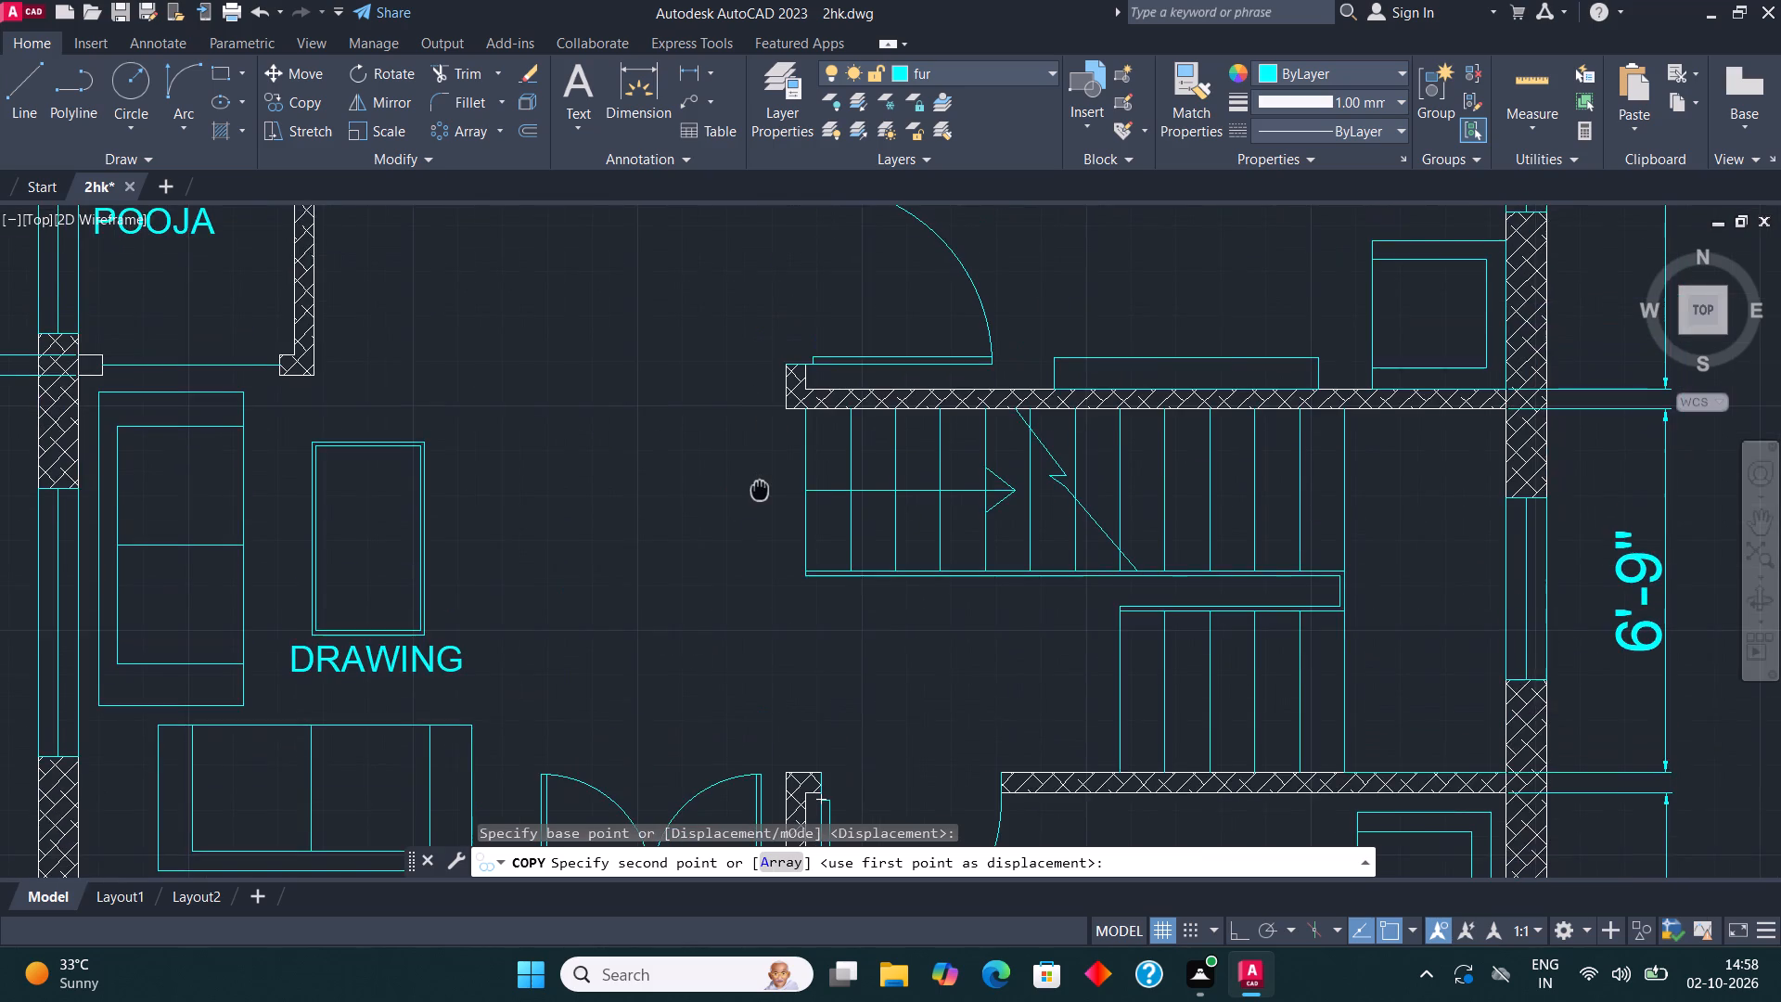
pyautogui.scroll(2, 760, 488)
pyautogui.click(737, 533)
pyautogui.scroll(-2, 737, 533)
pyautogui.press('Escape')
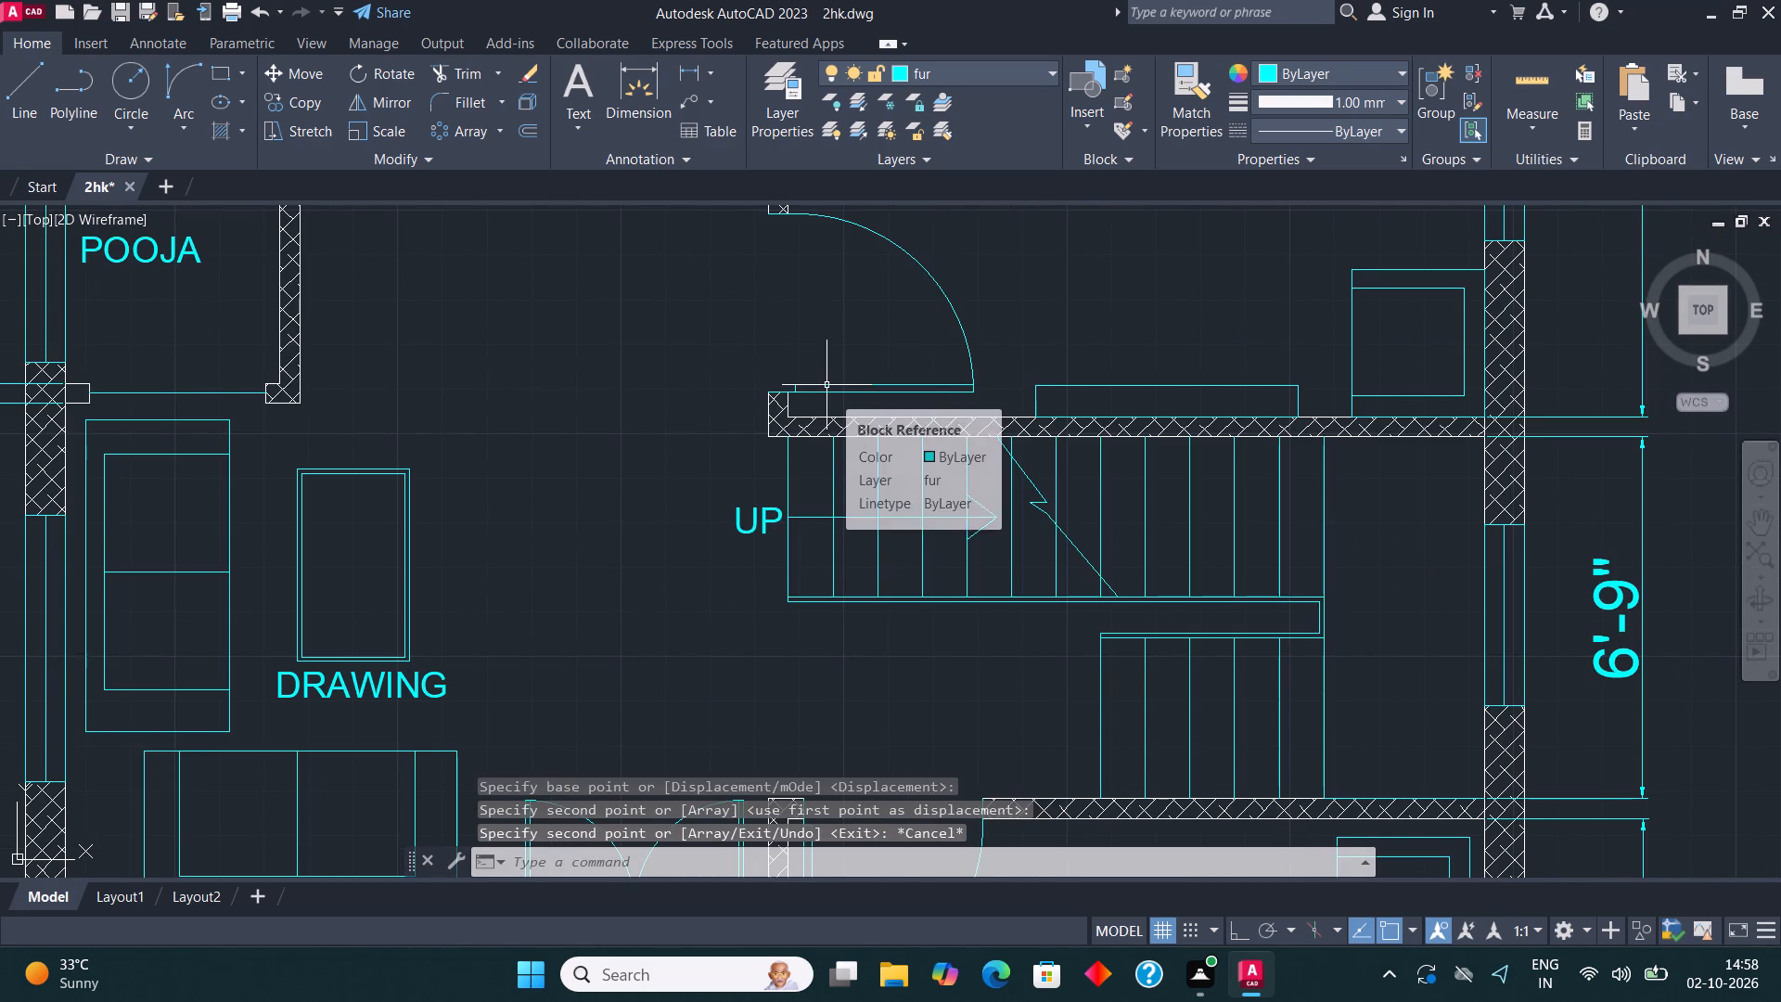
# Draw a long thin rectangle against the southeast bedroom's north wall, between the door and the corner chair.
pyautogui.scroll(-2, 823, 393)
pyautogui.moveTo(1036, 744); pyautogui.dragTo(1048, 671, button='middle')
pyautogui.scroll(2, 956, 511)
pyautogui.moveTo(1027, 487); pyautogui.dragTo(927, 593, button='middle')
pyautogui.scroll(2, 862, 595)
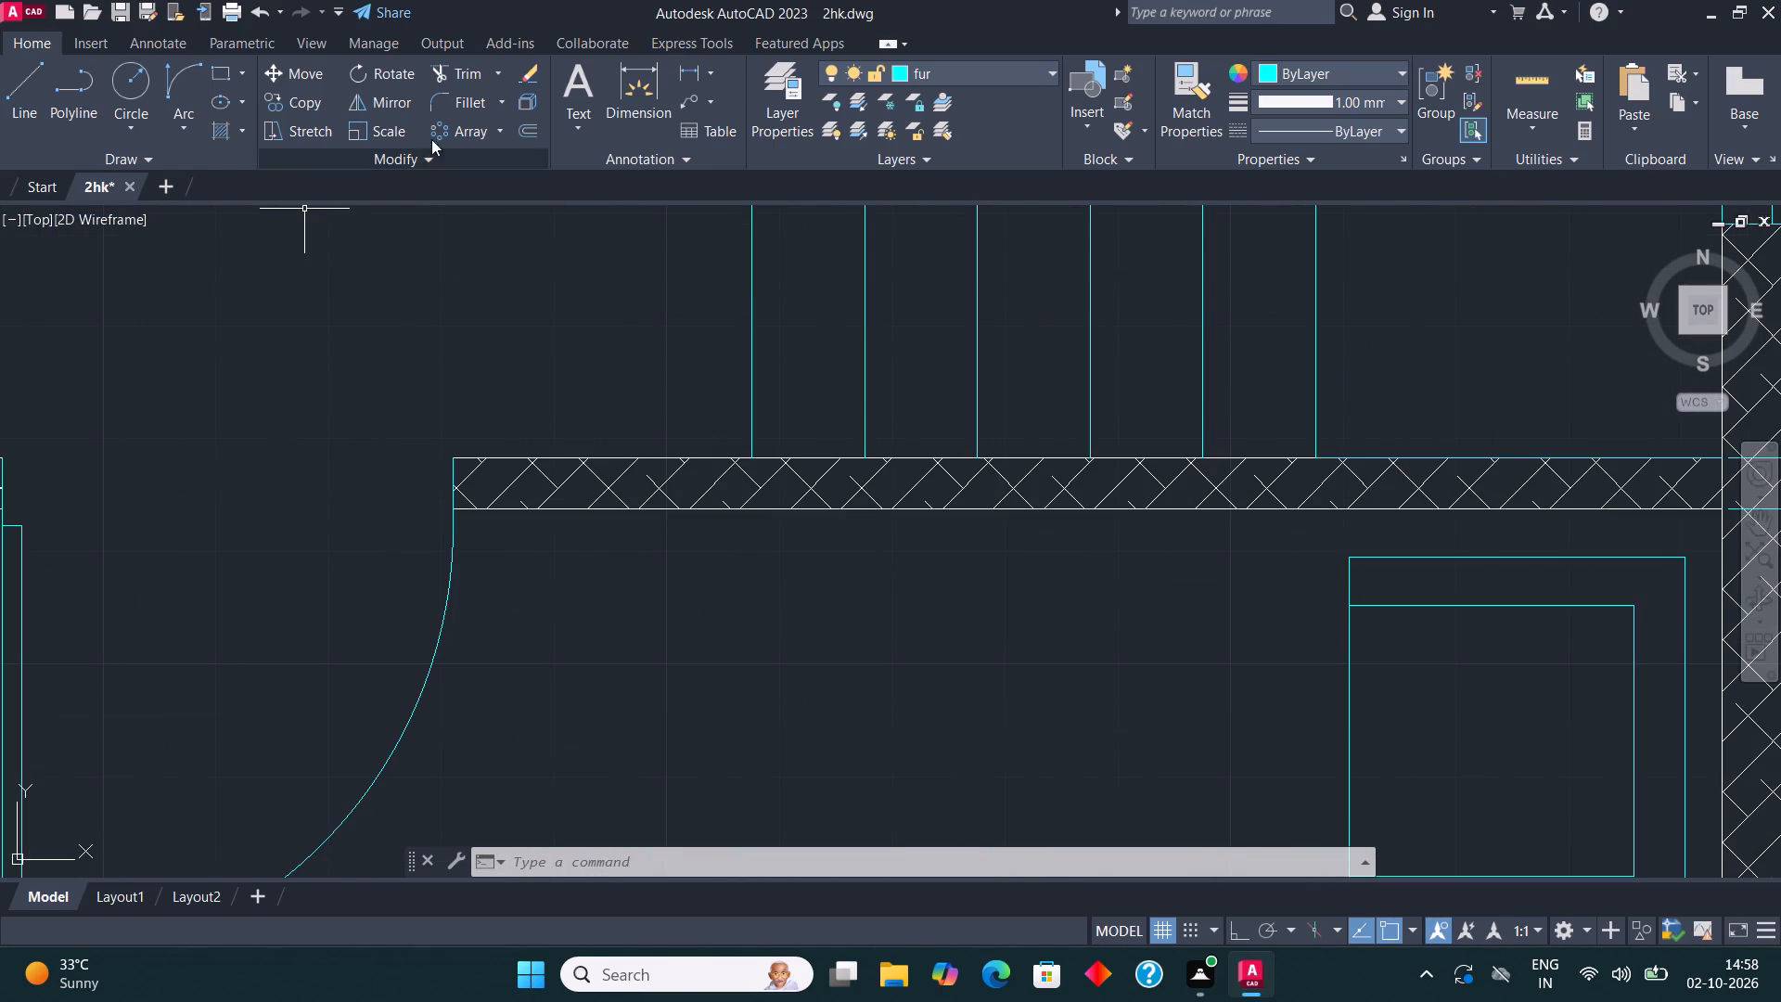
pyautogui.click(225, 69)
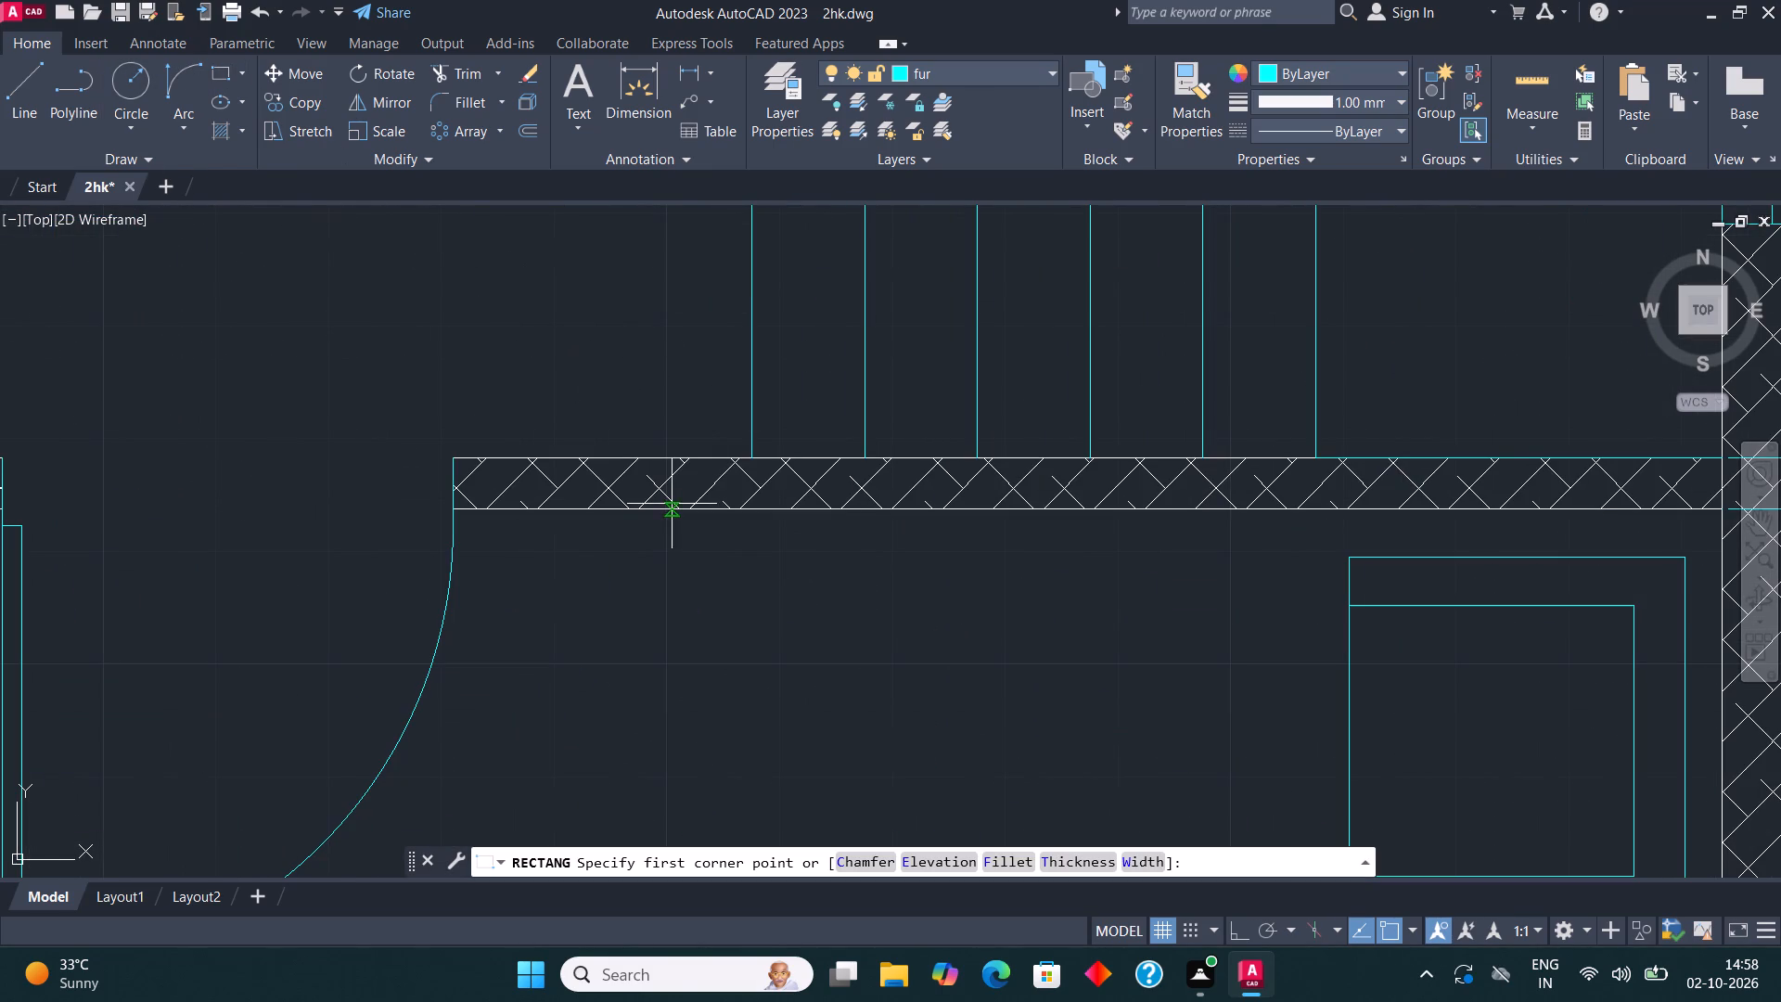
pyautogui.click(681, 518)
pyautogui.click(1233, 559)
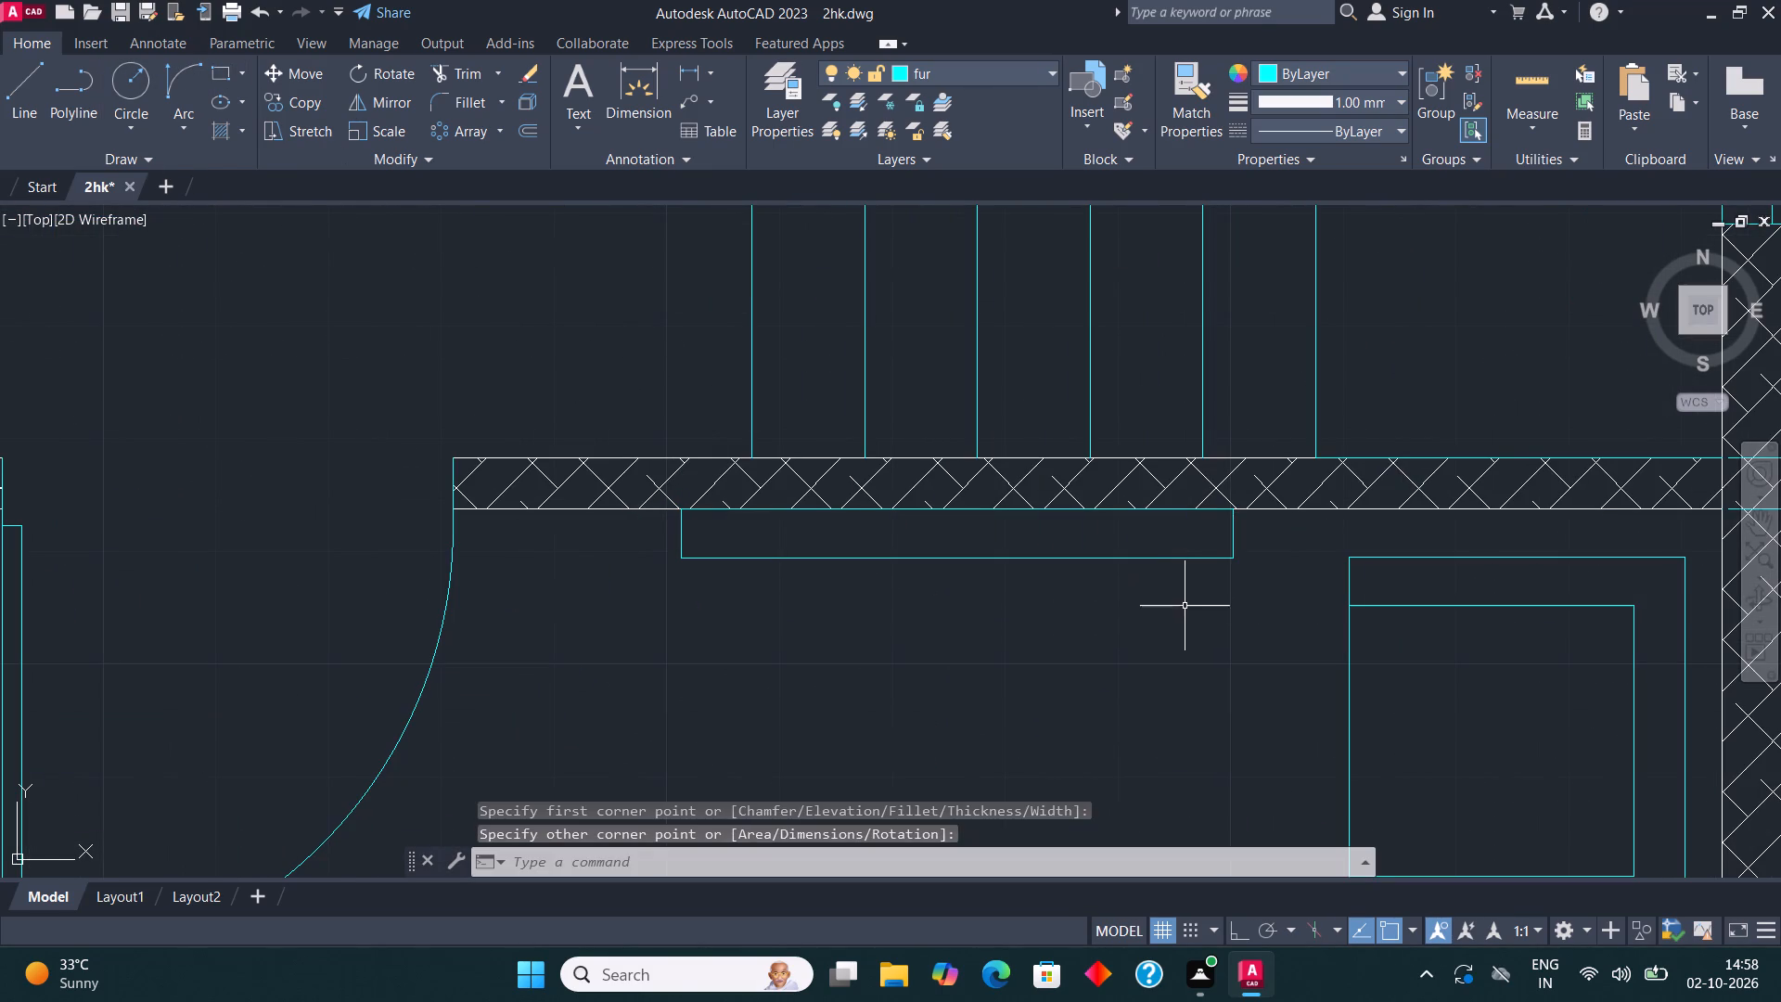
# Stretch the thin rectangle on the southeast bedroom's north wall so it projects slightly deeper into the room.
pyautogui.scroll(-3, 1153, 607)
pyautogui.moveTo(1190, 639); pyautogui.dragTo(1209, 543, button='middle')
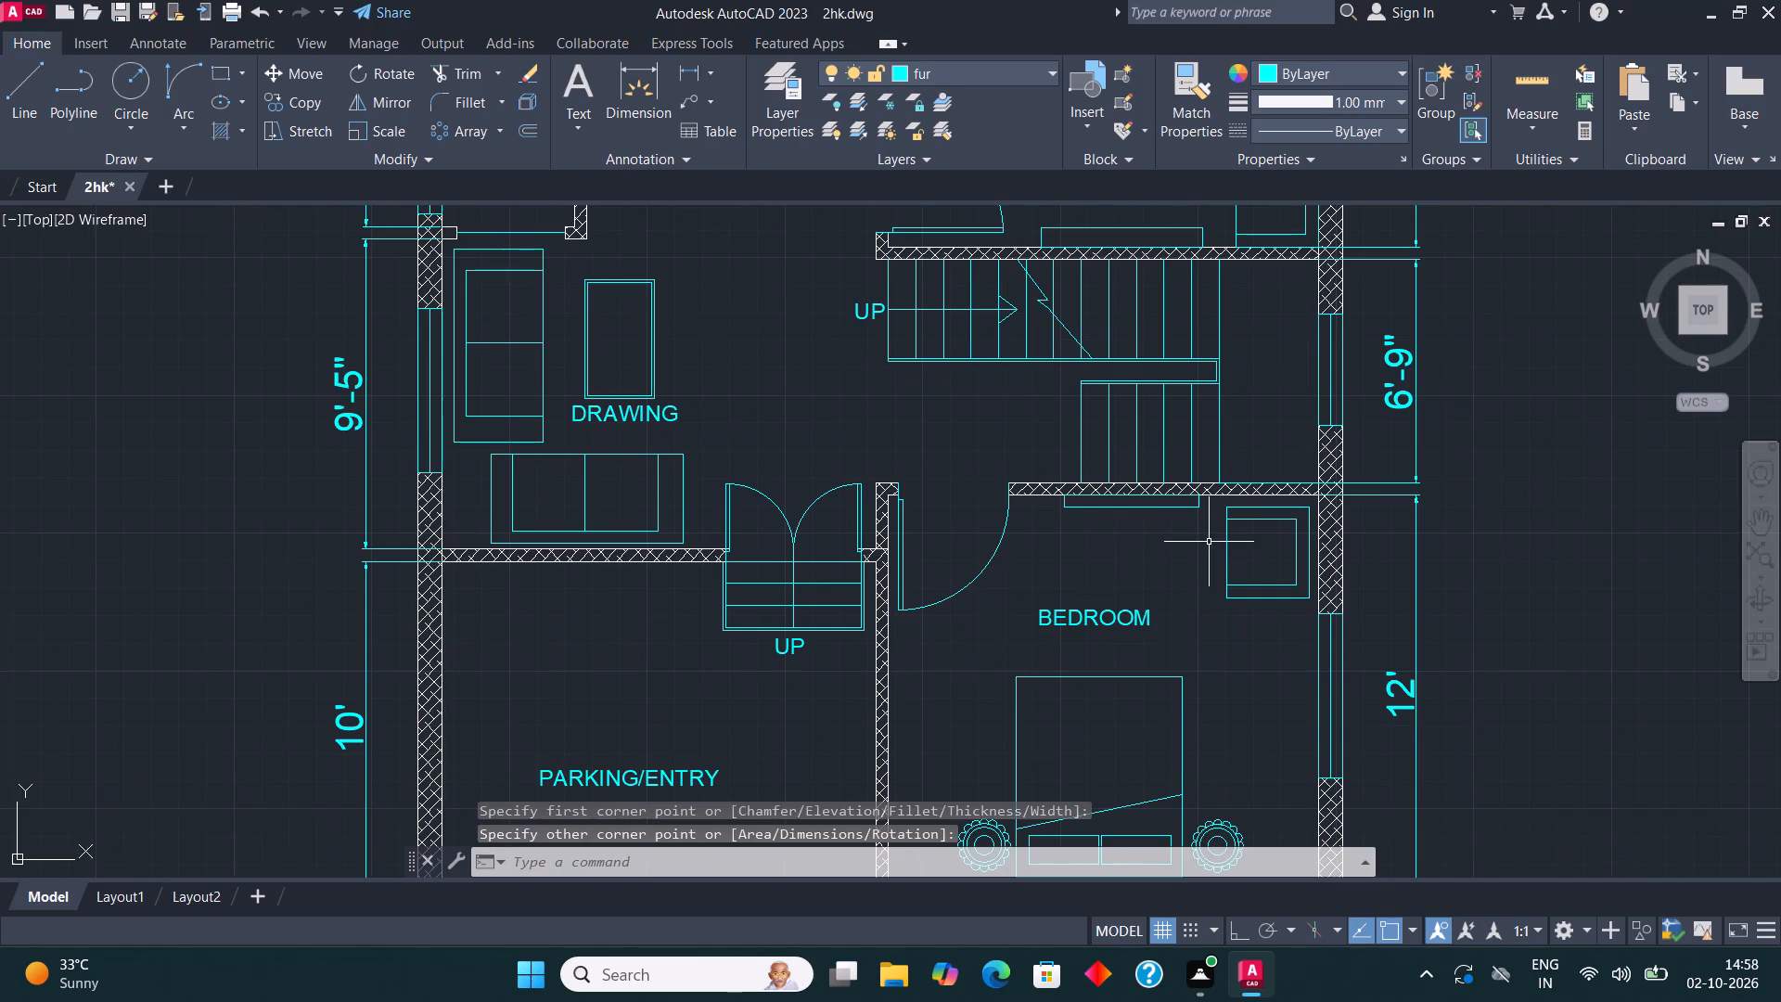
pyautogui.moveTo(1221, 486); pyautogui.dragTo(1249, 834, button='middle')
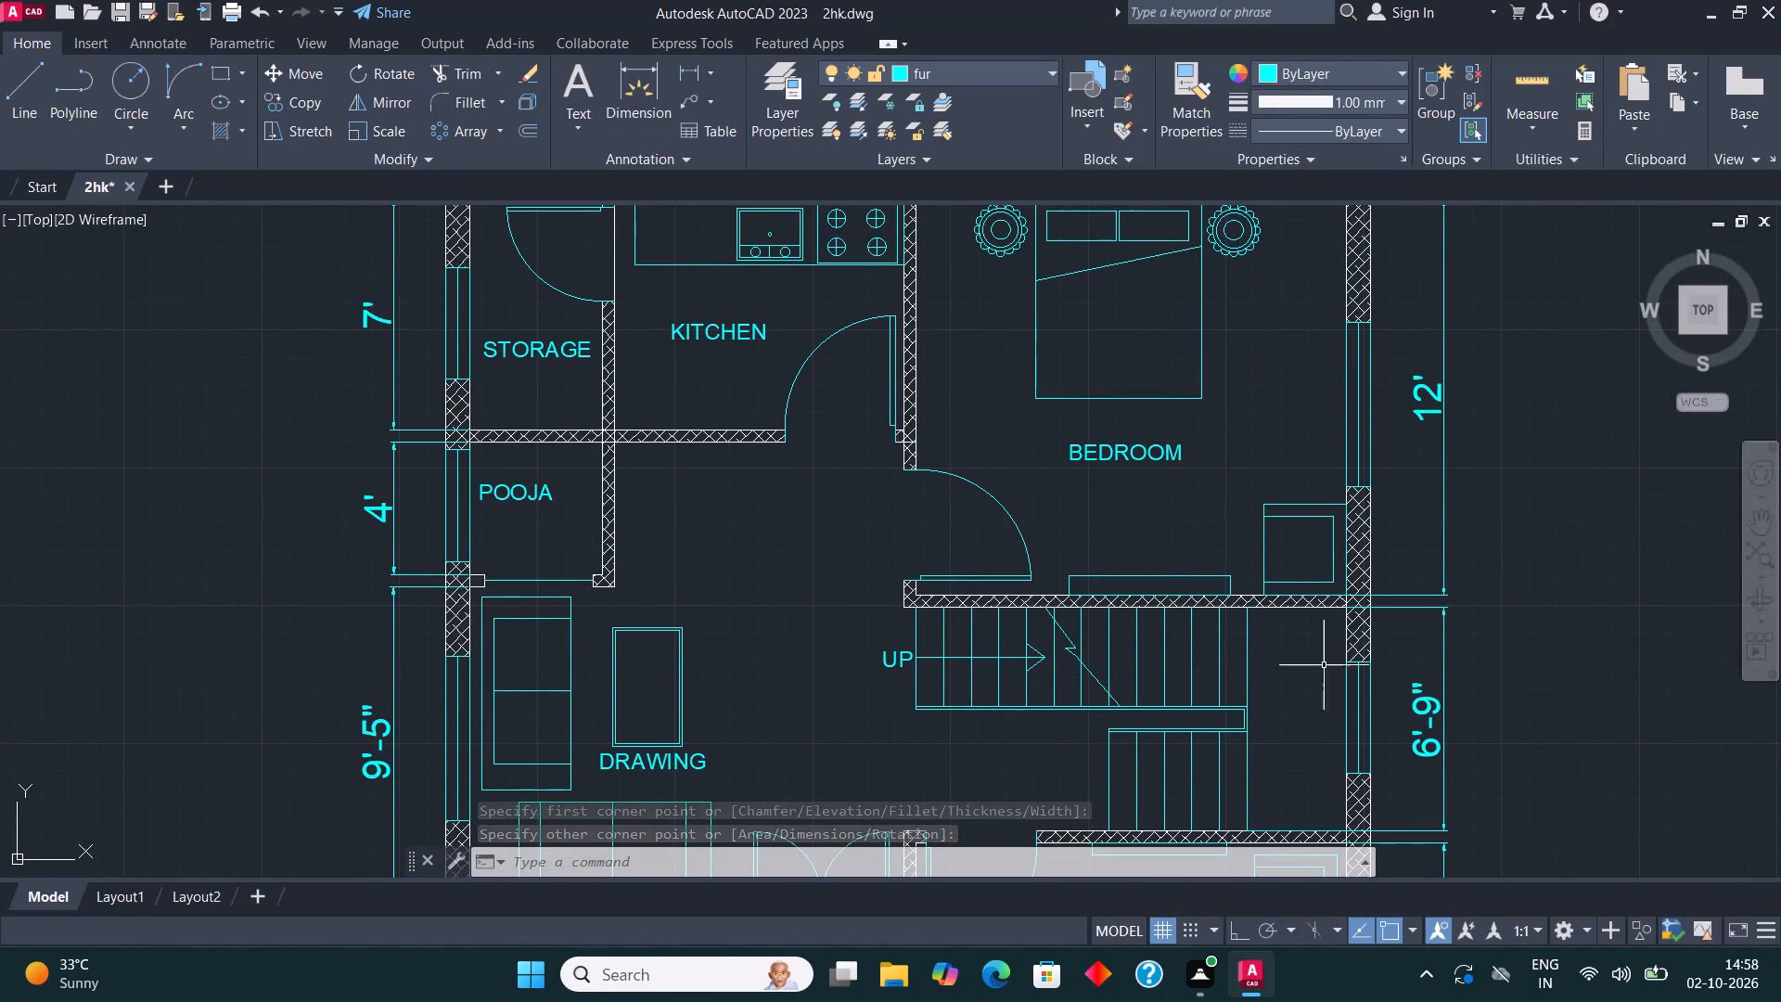
pyautogui.moveTo(1329, 635); pyautogui.dragTo(1247, 438, button='middle')
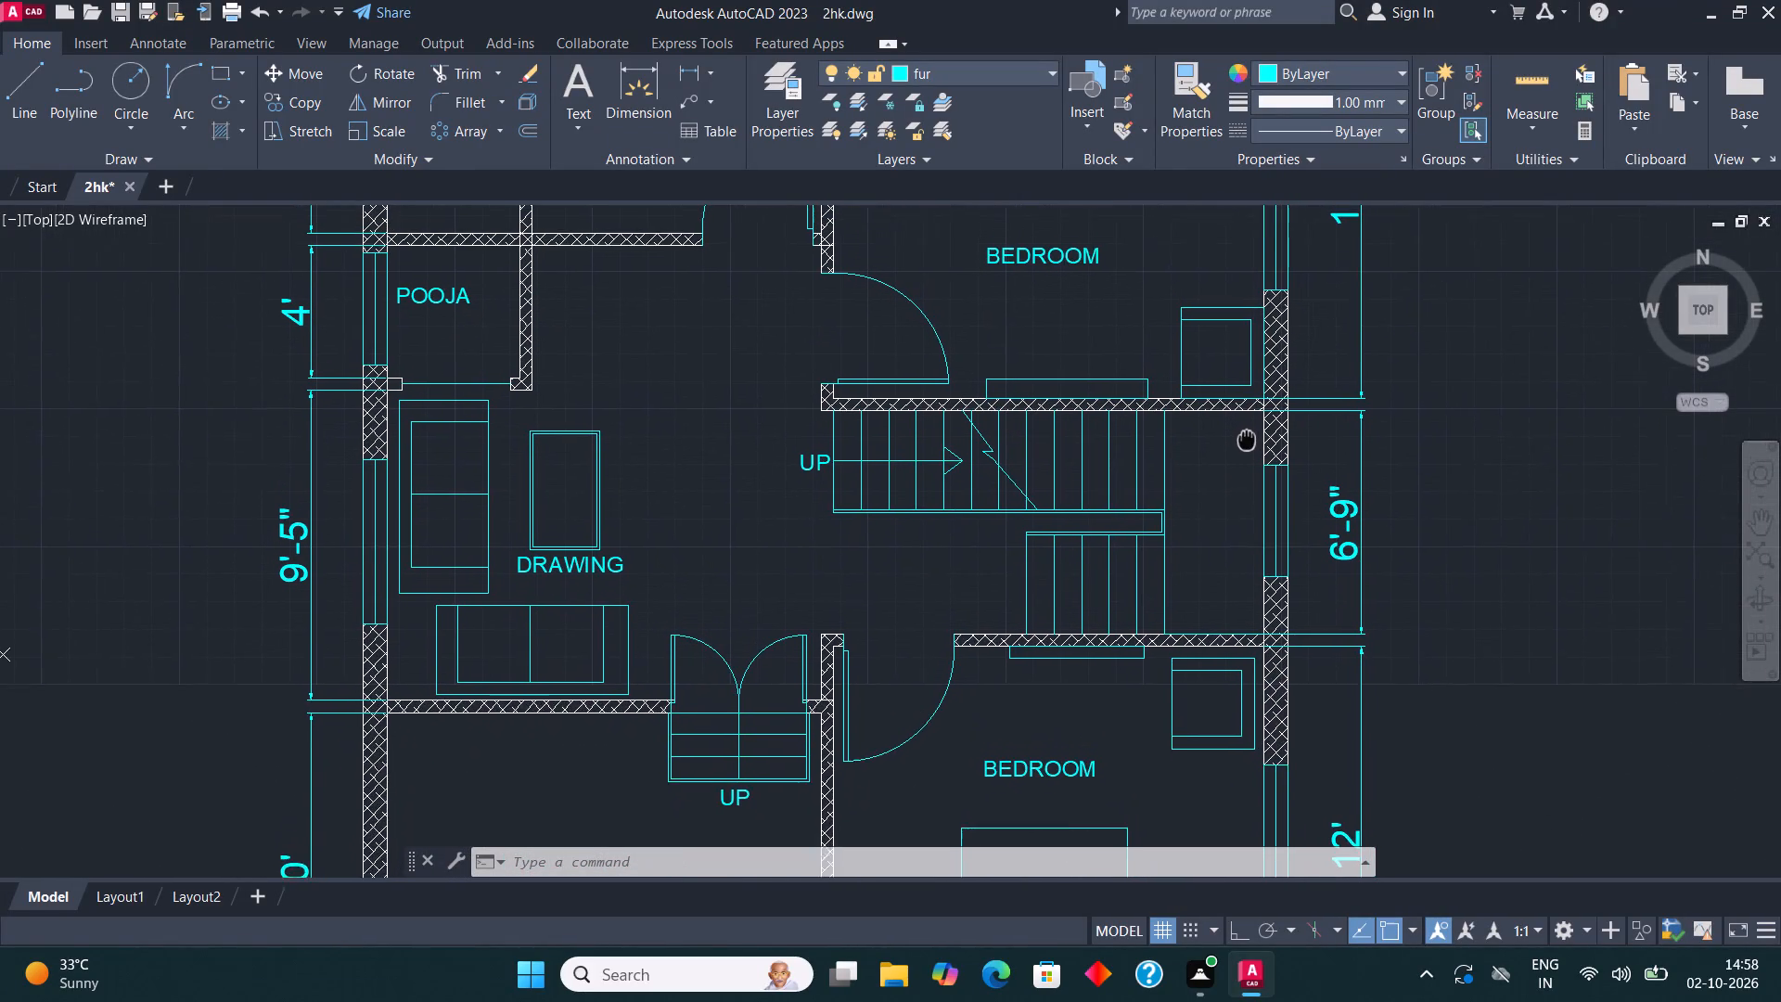
pyautogui.moveTo(1247, 438); pyautogui.dragTo(1247, 453, button='middle')
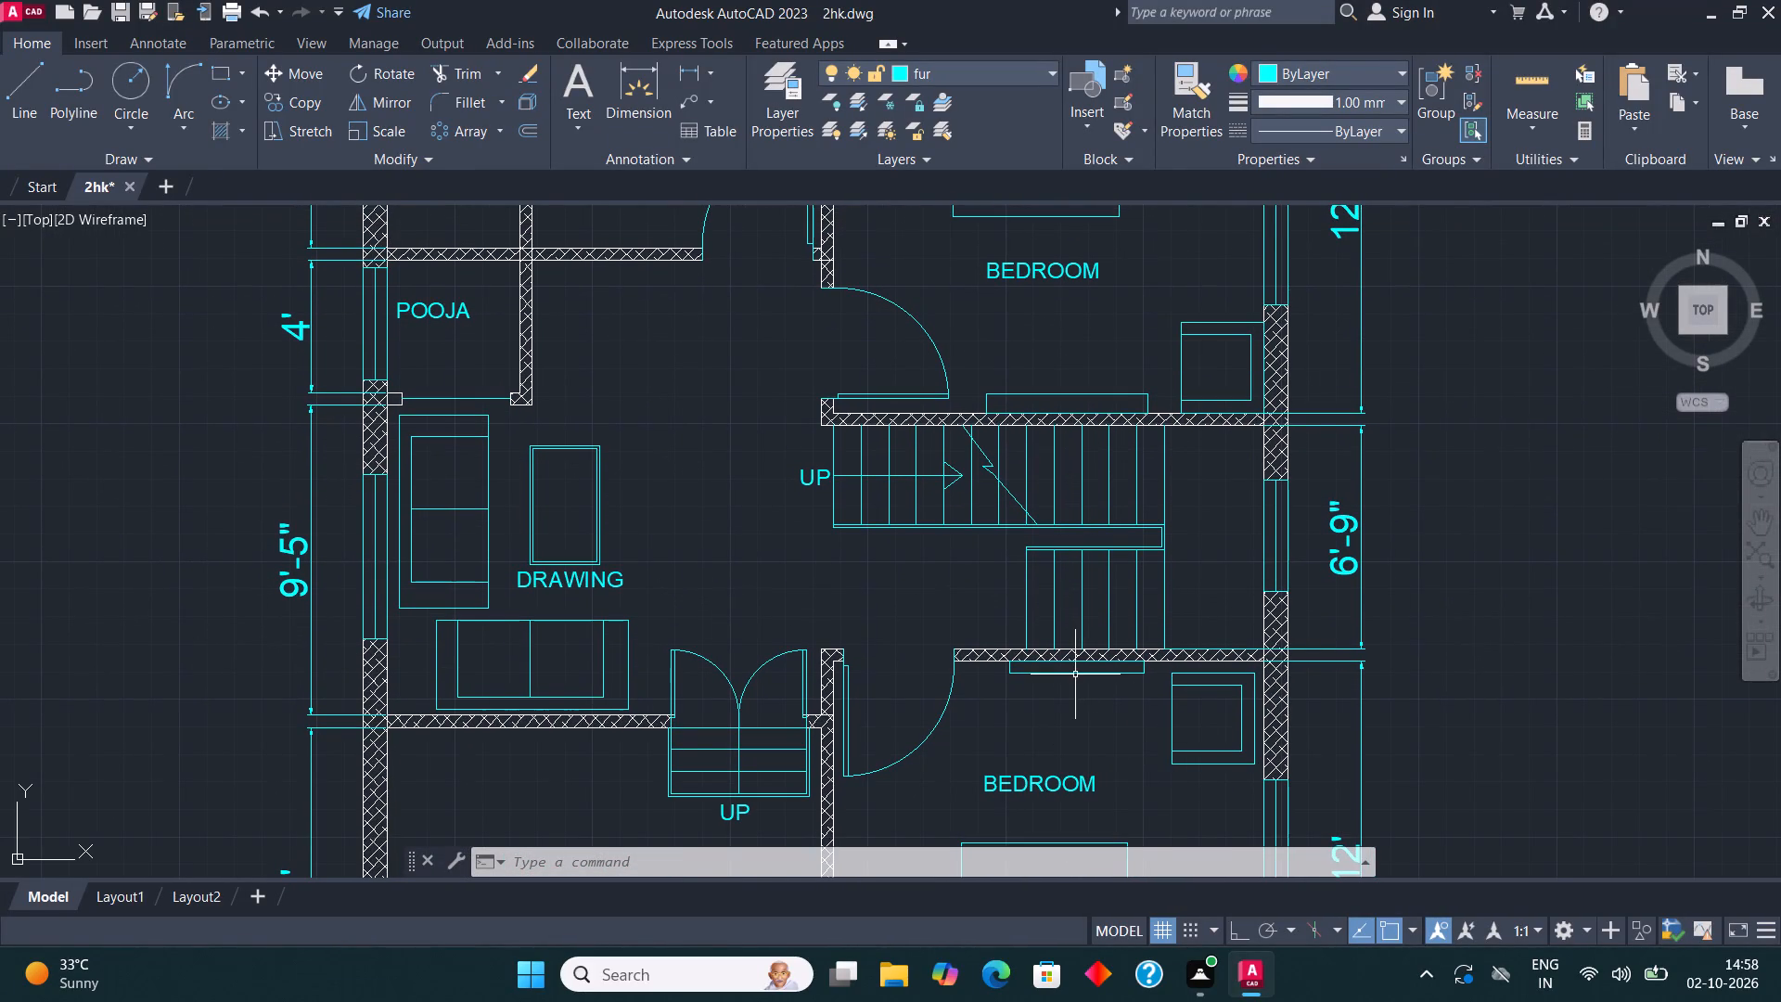
pyautogui.click(1075, 674)
pyautogui.scroll(3, 1079, 683)
pyautogui.click(1053, 651)
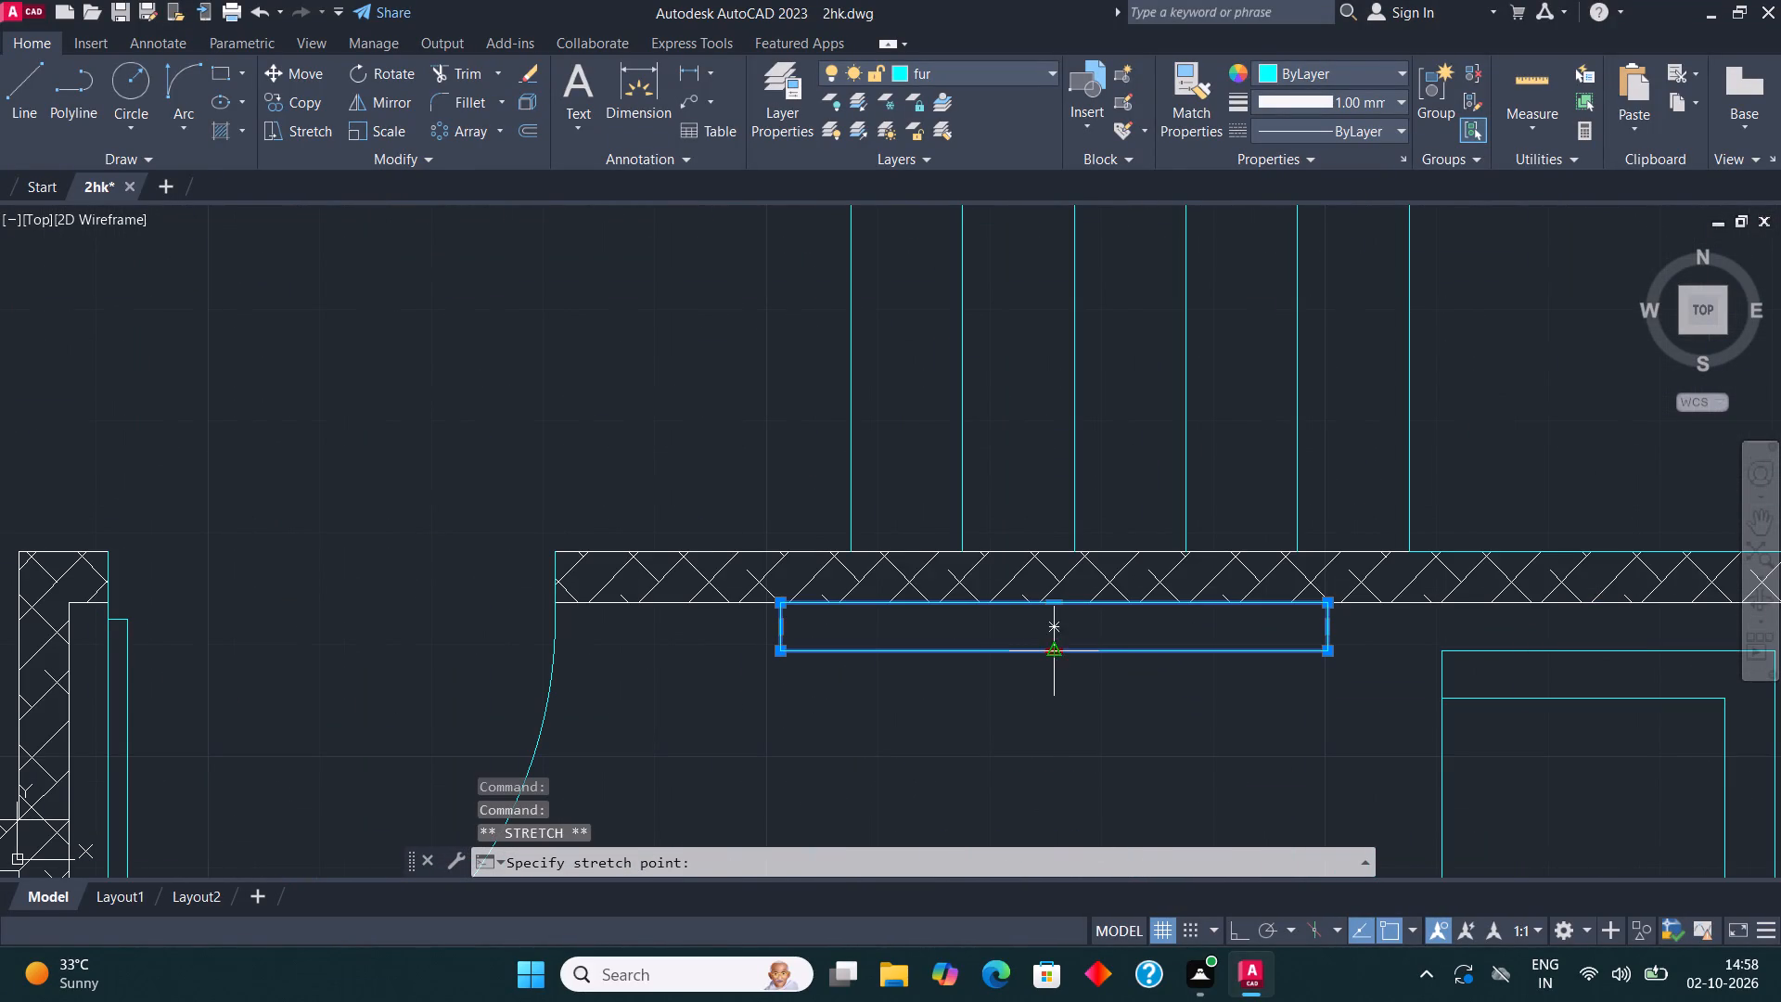
pyautogui.click(1056, 664)
pyautogui.scroll(-2, 1057, 678)
pyautogui.press('Escape')
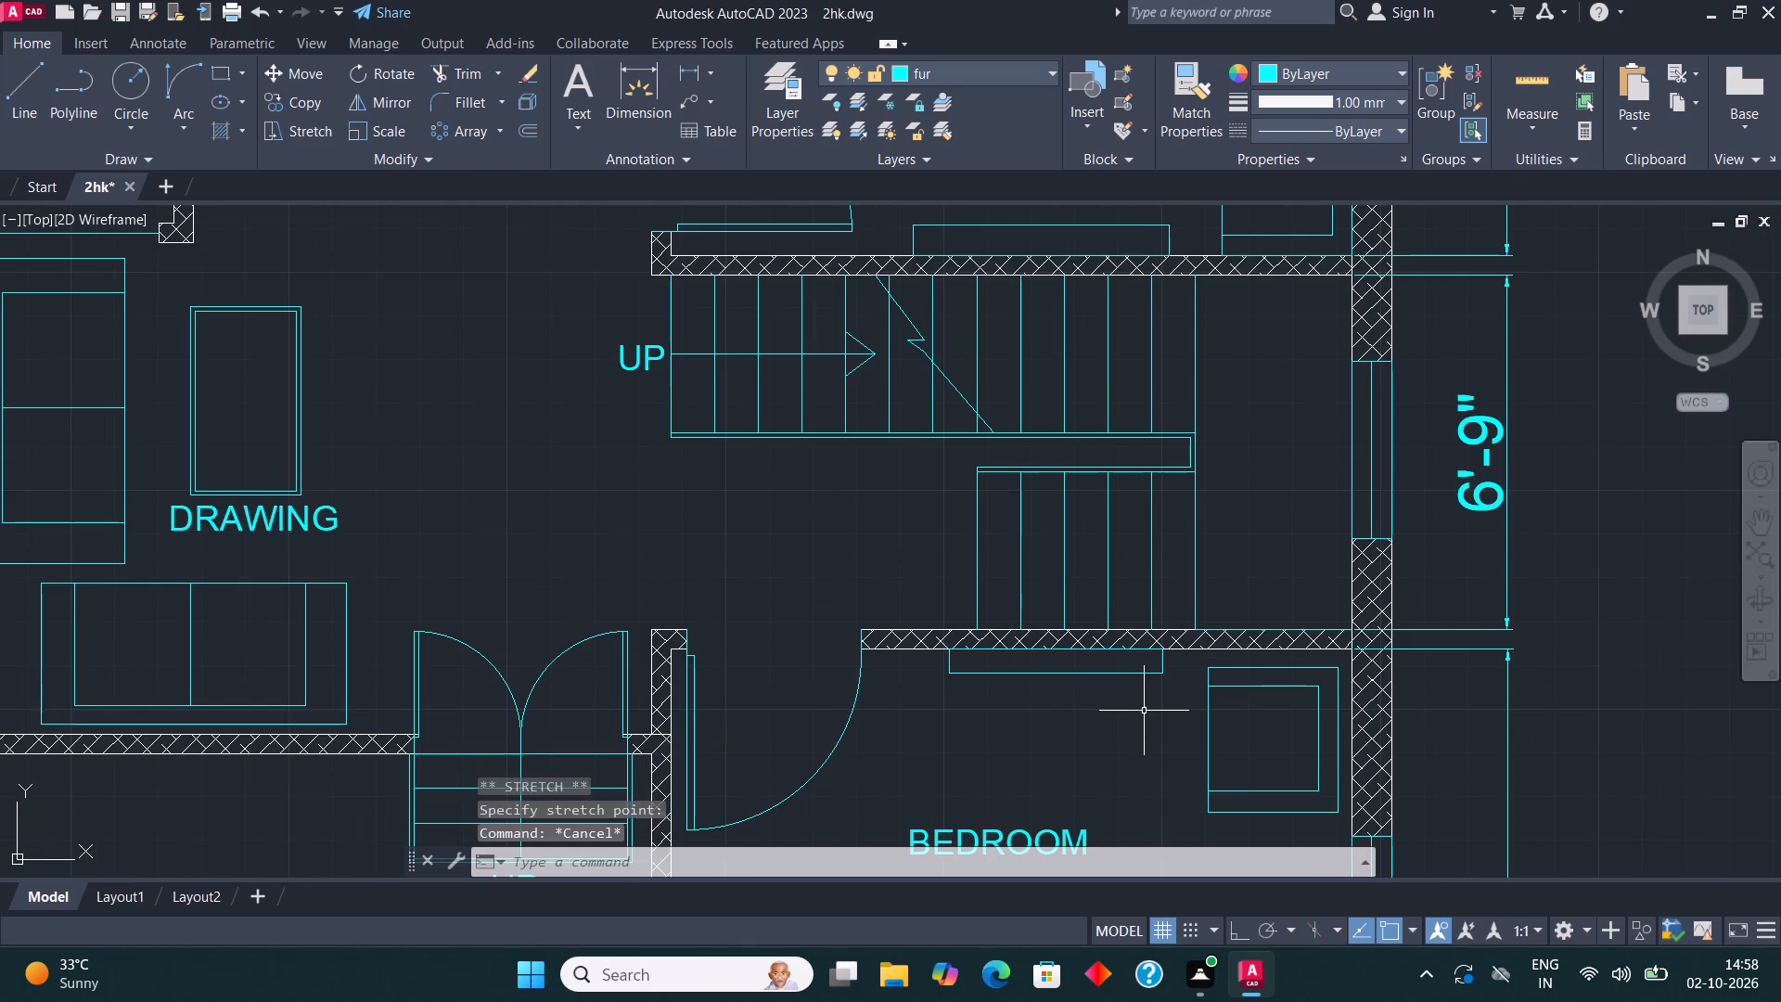
# Look over the plan's rooms, furniture, labels and dimensions from the north bedroom down to the south wall.
pyautogui.moveTo(1144, 710); pyautogui.dragTo(1146, 637, button='middle')
pyautogui.scroll(-1, 1147, 640)
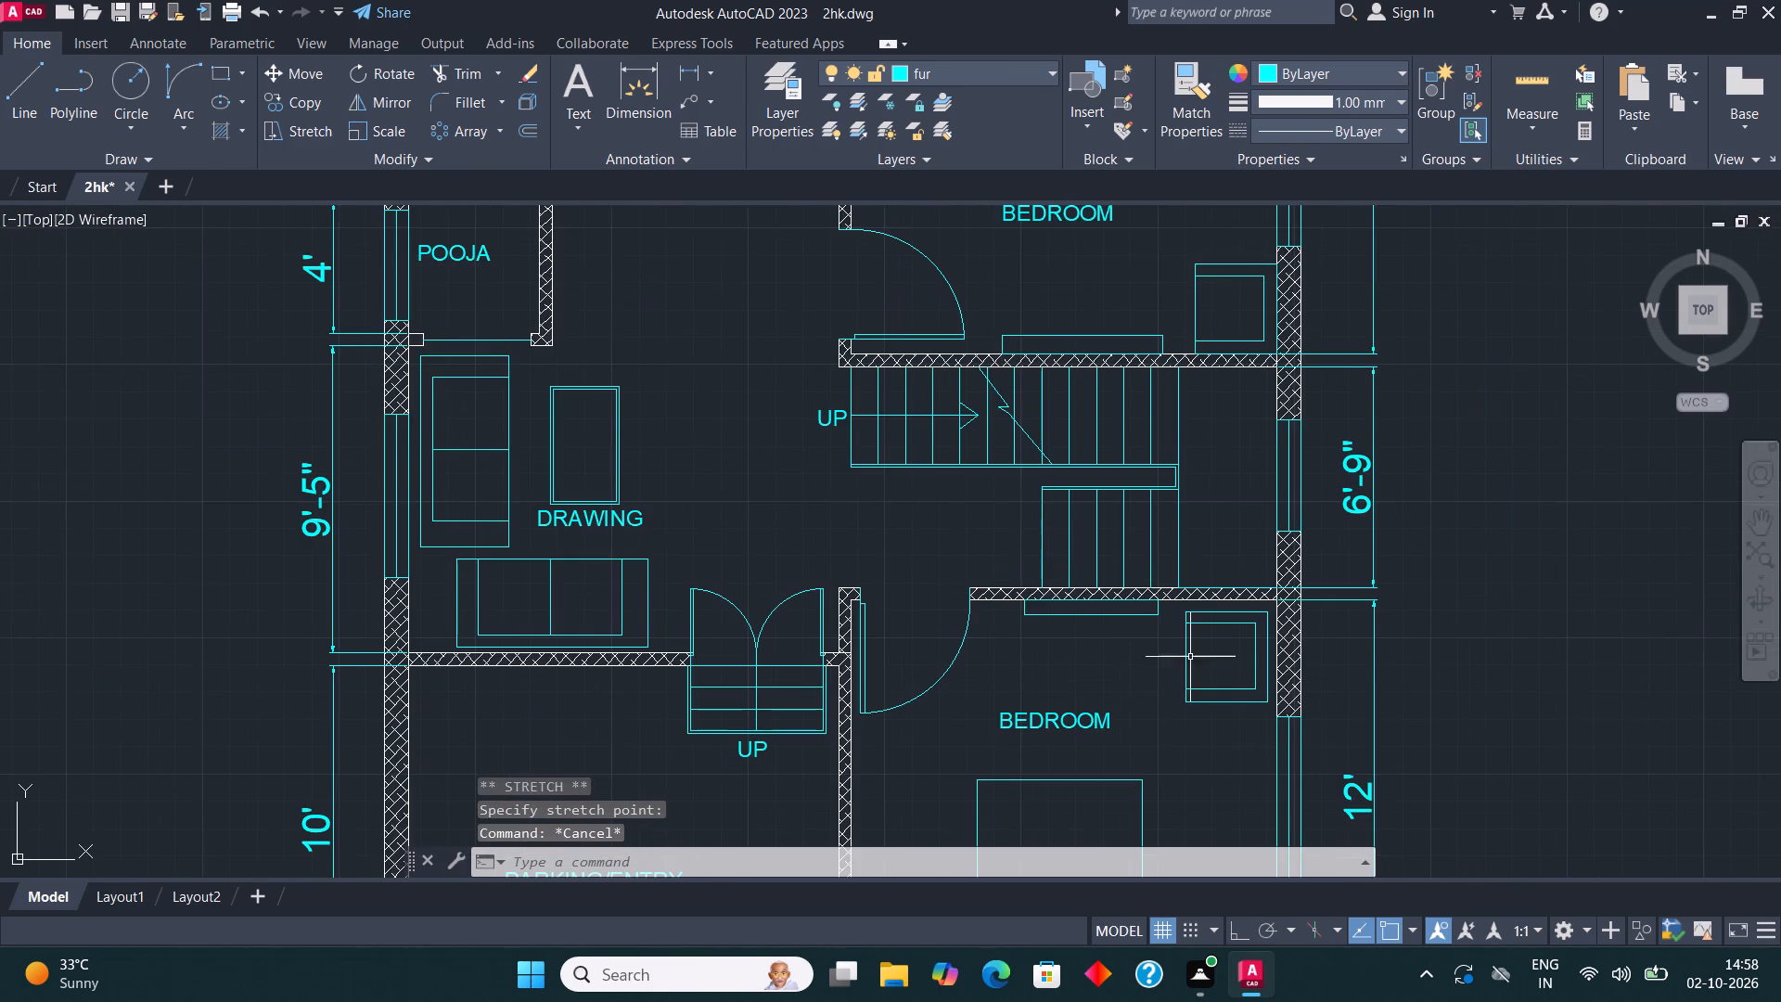
pyautogui.moveTo(1198, 659); pyautogui.dragTo(1188, 747, button='middle')
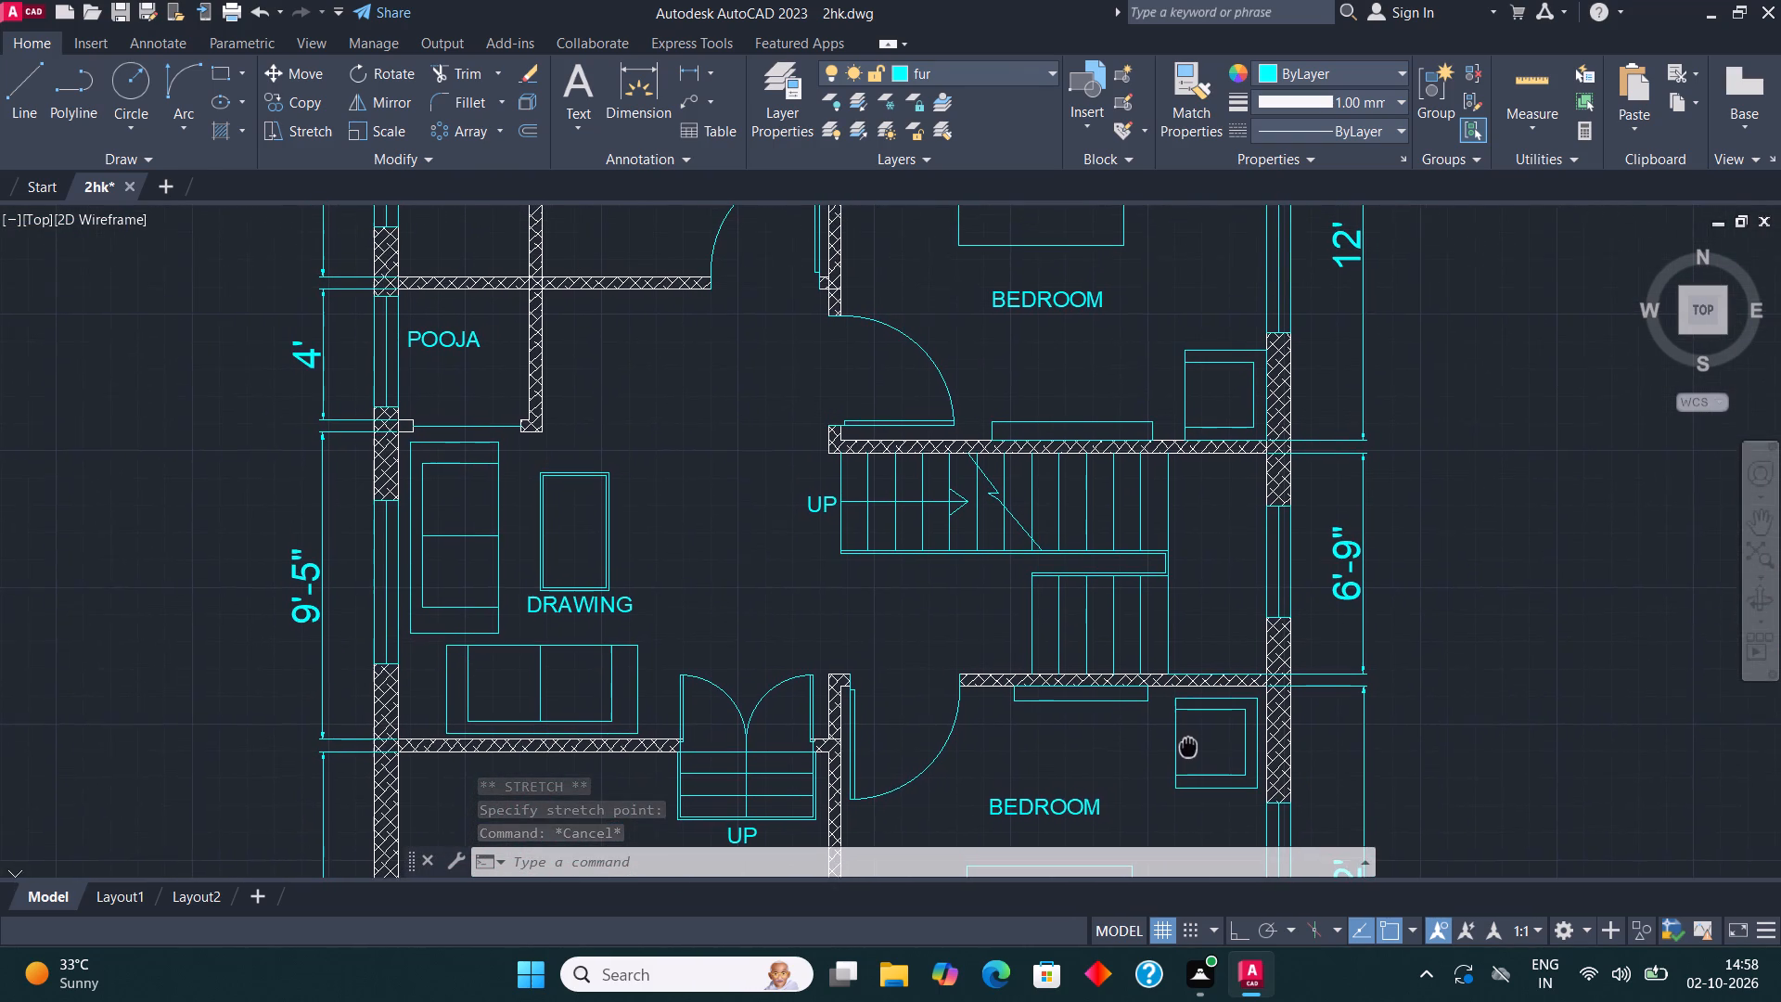
pyautogui.moveTo(1188, 747); pyautogui.dragTo(1185, 749, button='middle')
pyautogui.scroll(-1, 1185, 684)
pyautogui.moveTo(1294, 754); pyautogui.dragTo(1294, 734, button='middle')
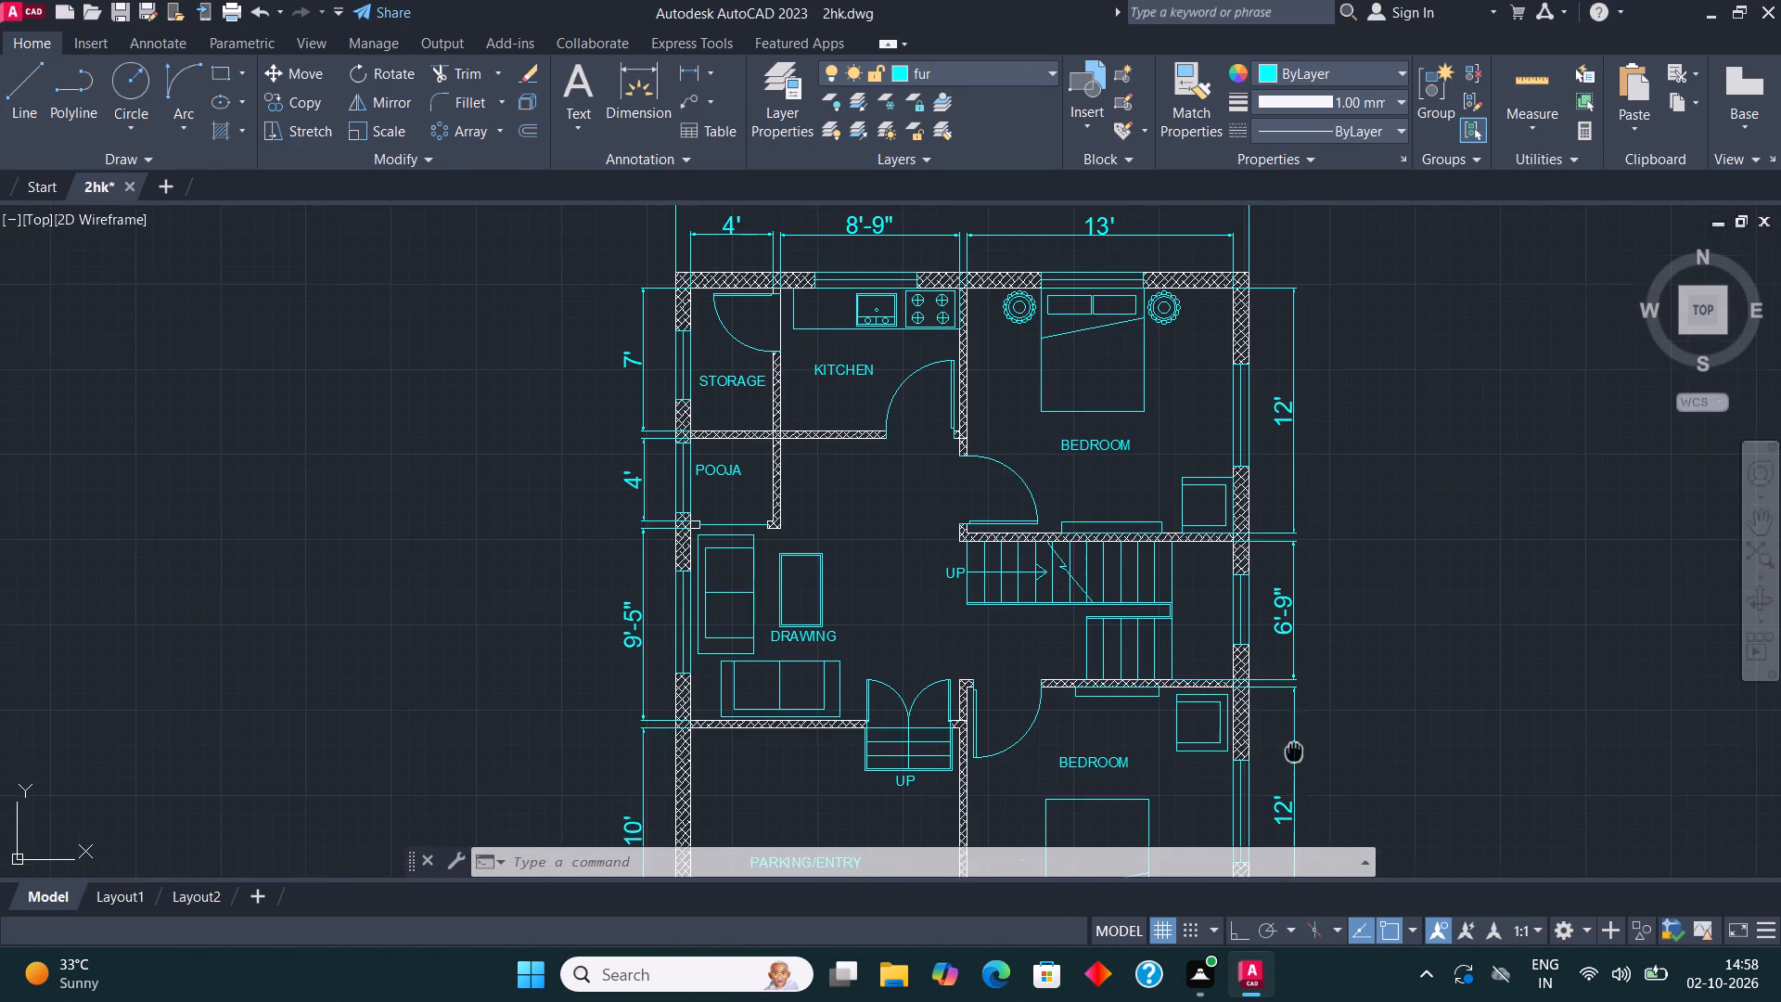
pyautogui.moveTo(1294, 734); pyautogui.dragTo(1177, 731, button='middle')
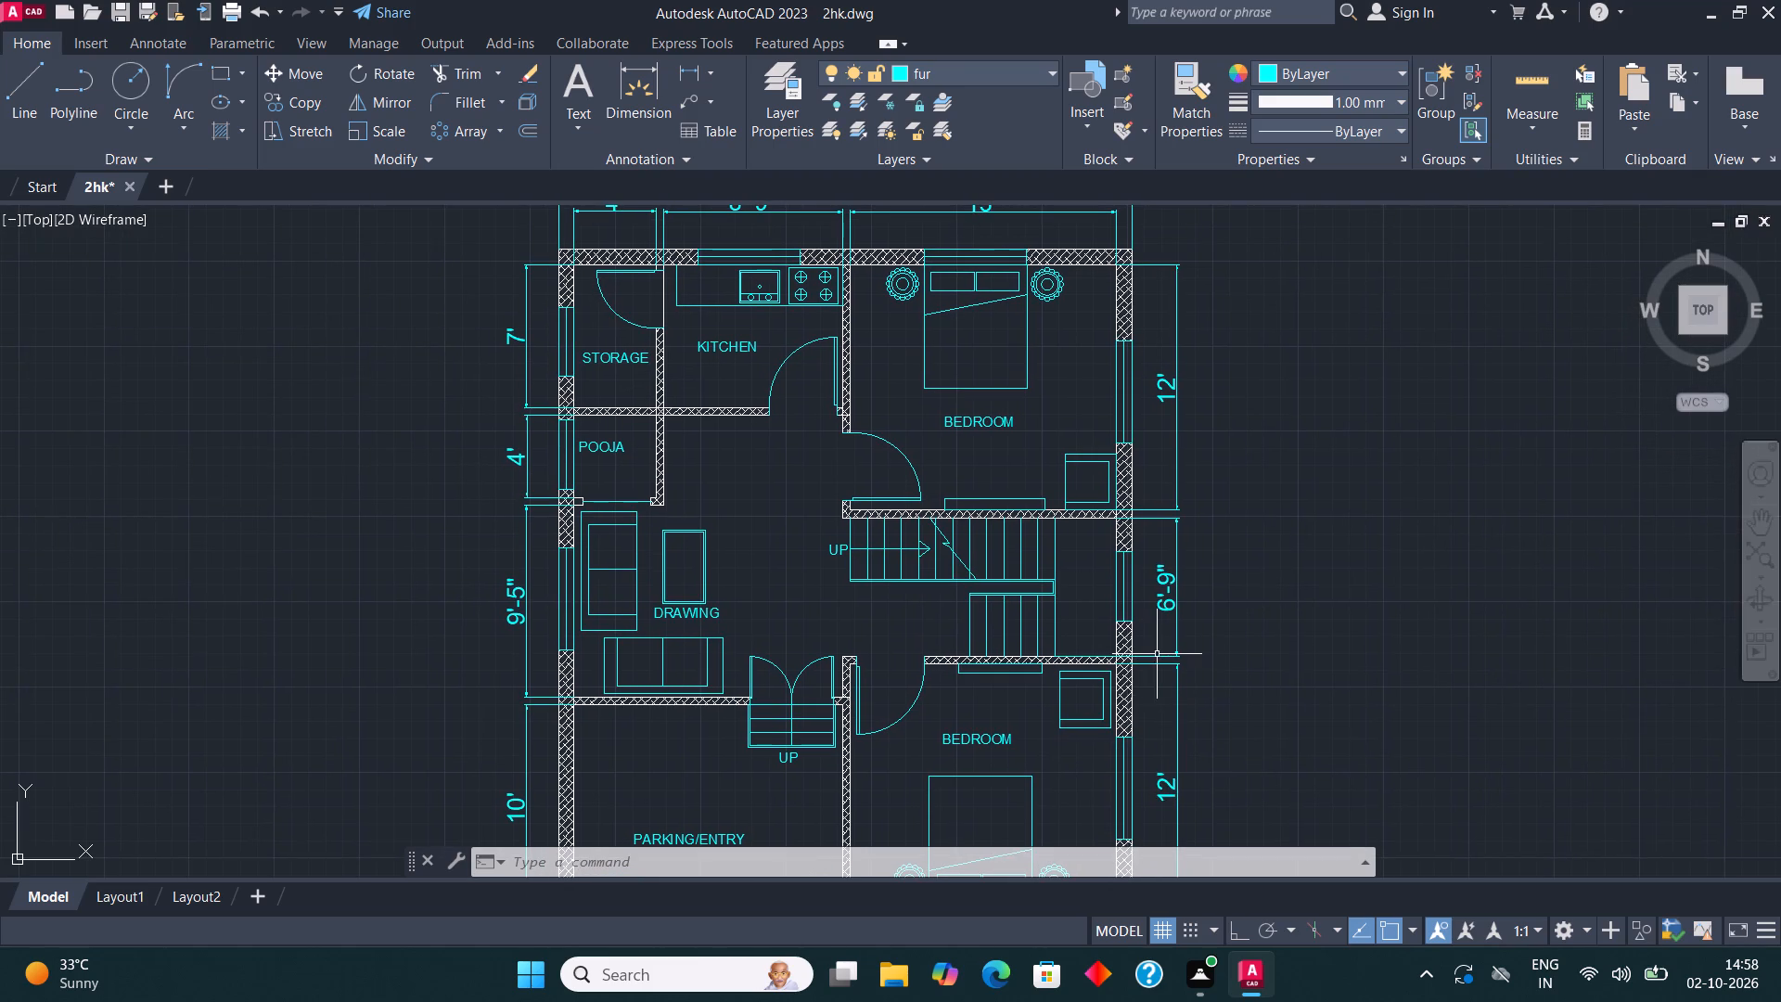
pyautogui.scroll(-2, 1152, 652)
pyautogui.moveTo(1195, 723); pyautogui.dragTo(1168, 680, button='middle')
pyautogui.scroll(2, 1063, 664)
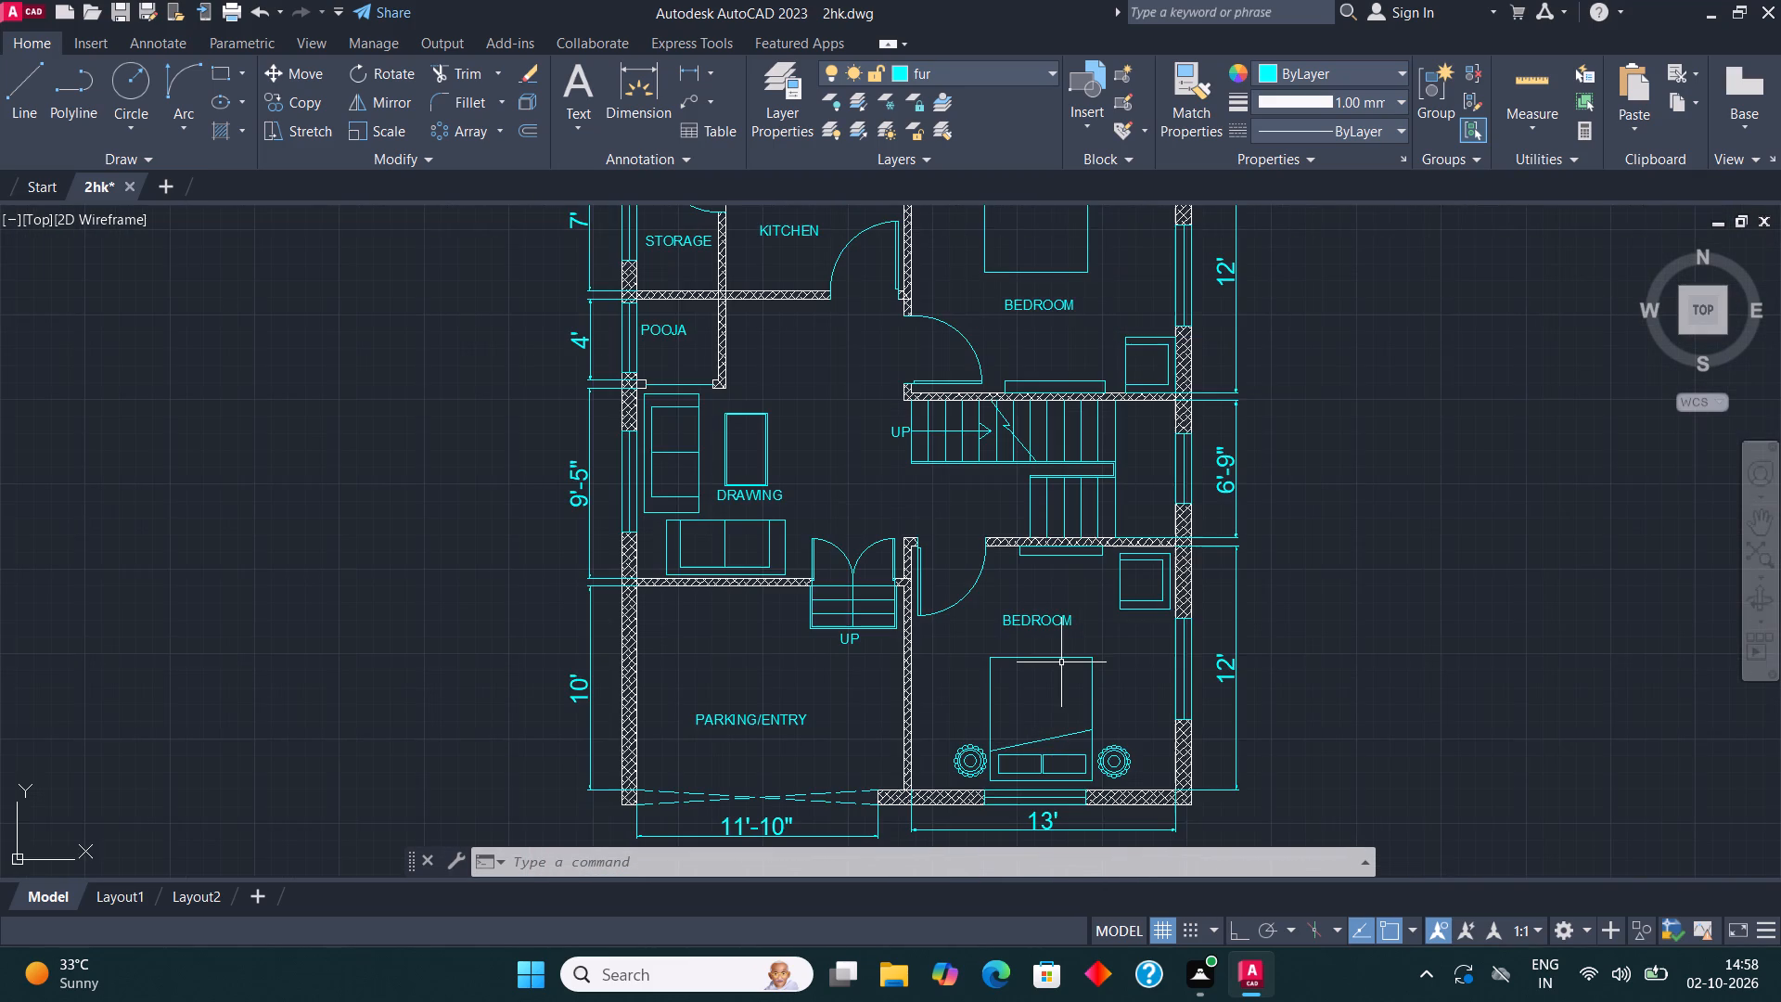
pyautogui.moveTo(1006, 702); pyautogui.dragTo(1068, 673, button='middle')
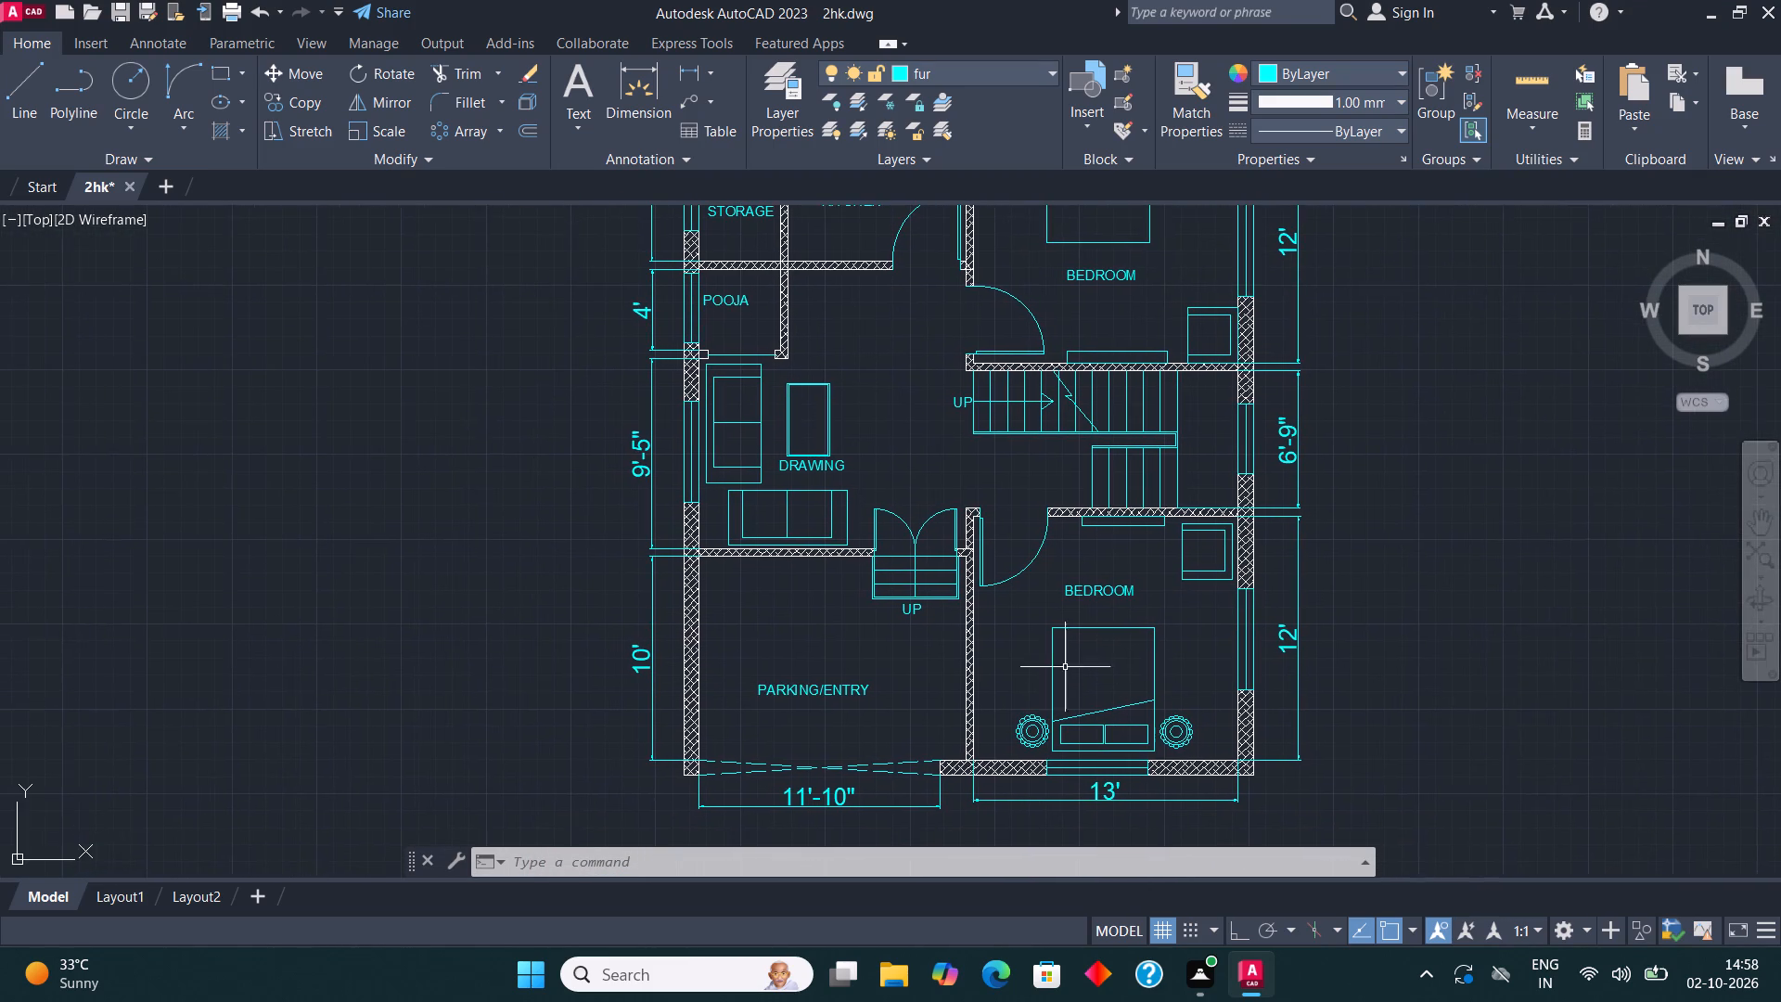
# Move the PARKING/ENTRY label a little north and slightly west, to about the middle of the room's depth.
pyautogui.scroll(2, 746, 700)
pyautogui.click(859, 684)
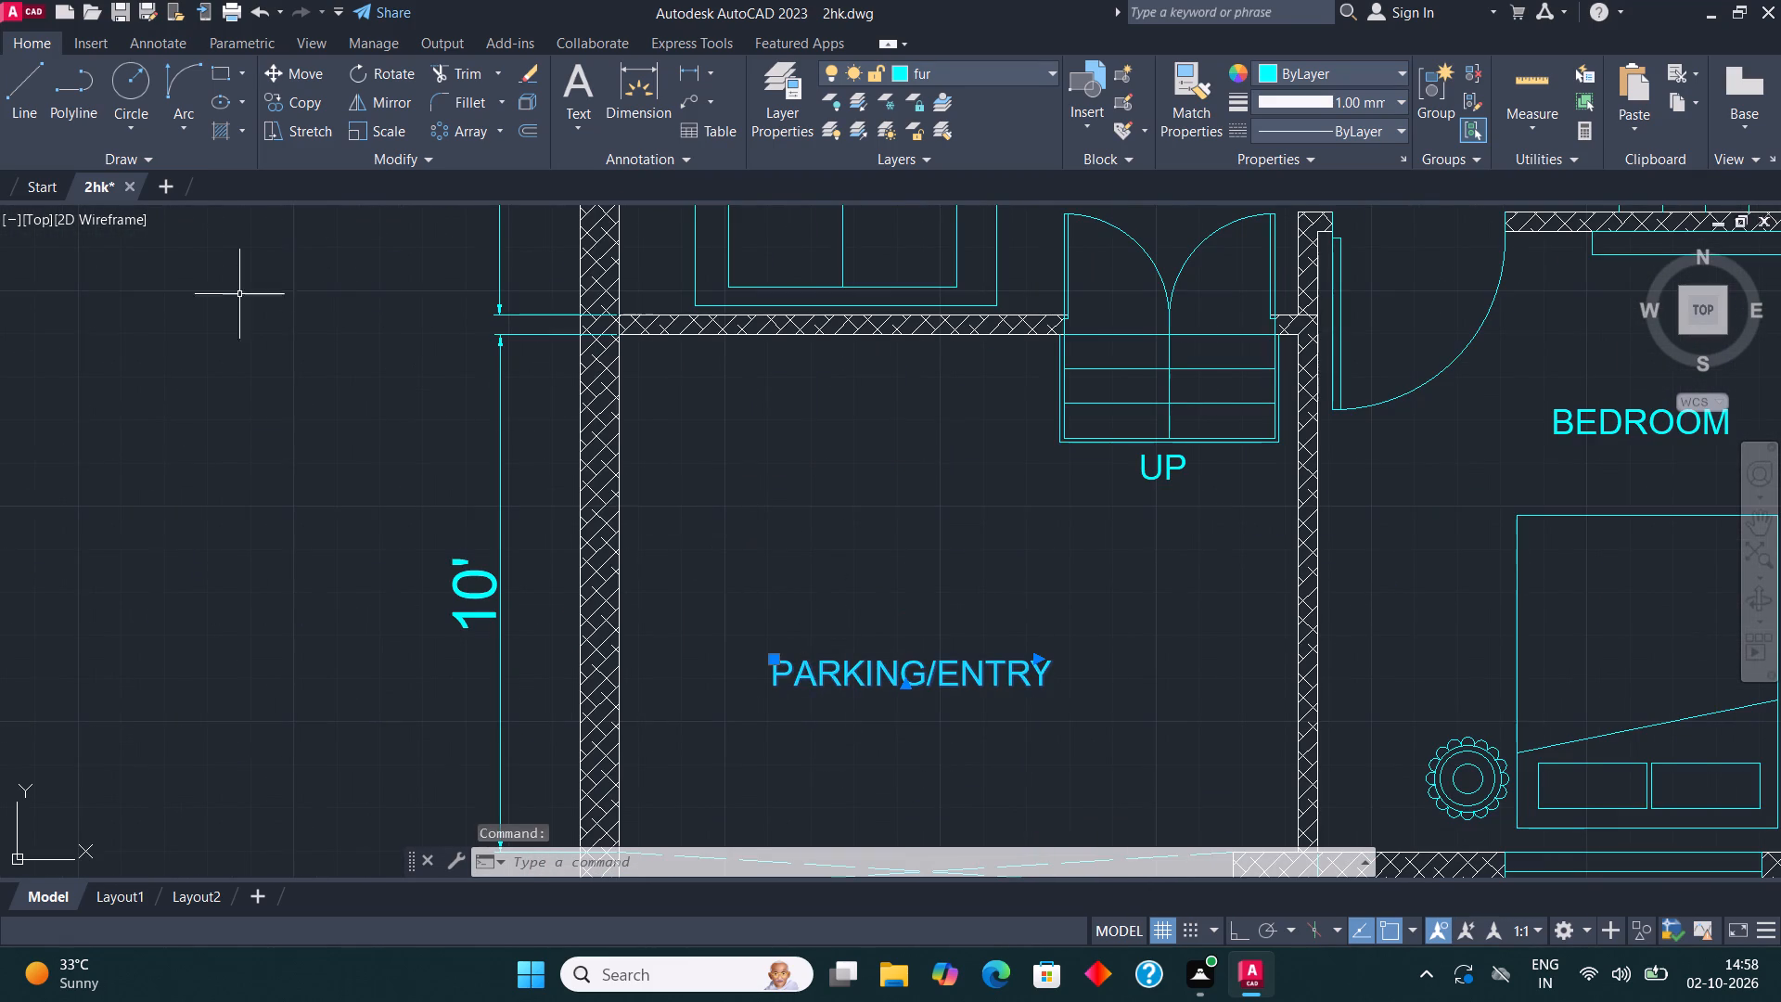
pyautogui.click(296, 72)
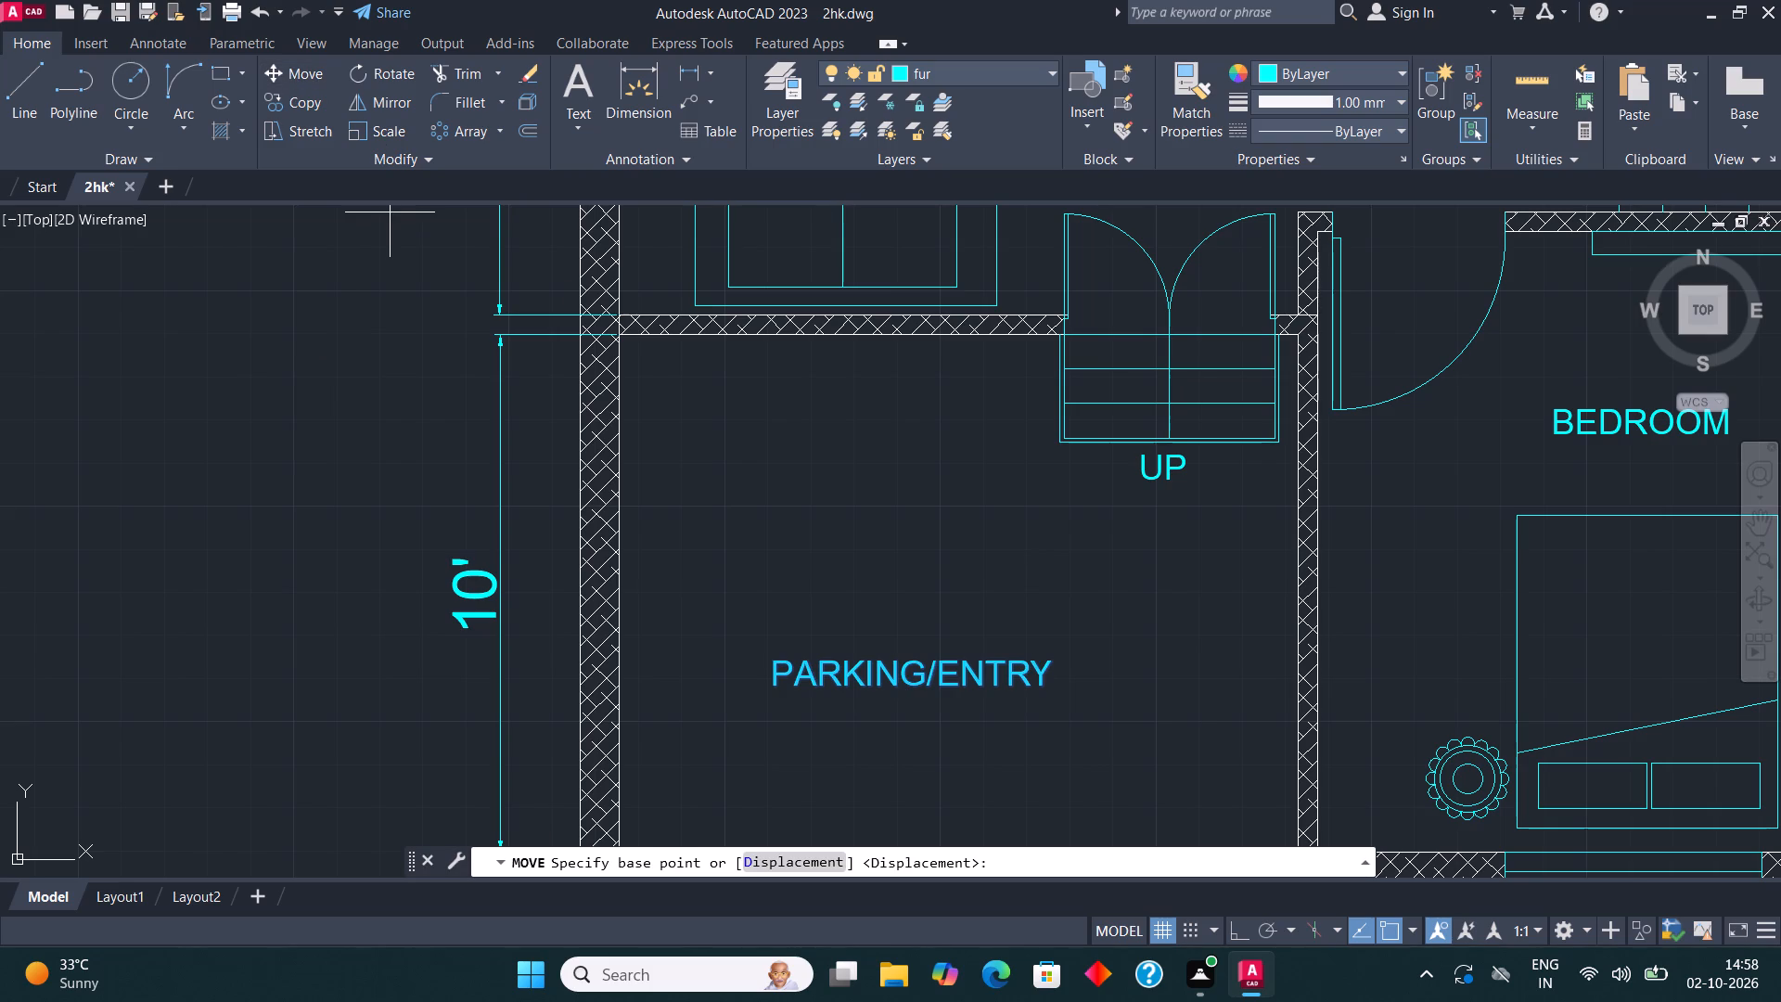
pyautogui.click(902, 674)
pyautogui.click(886, 605)
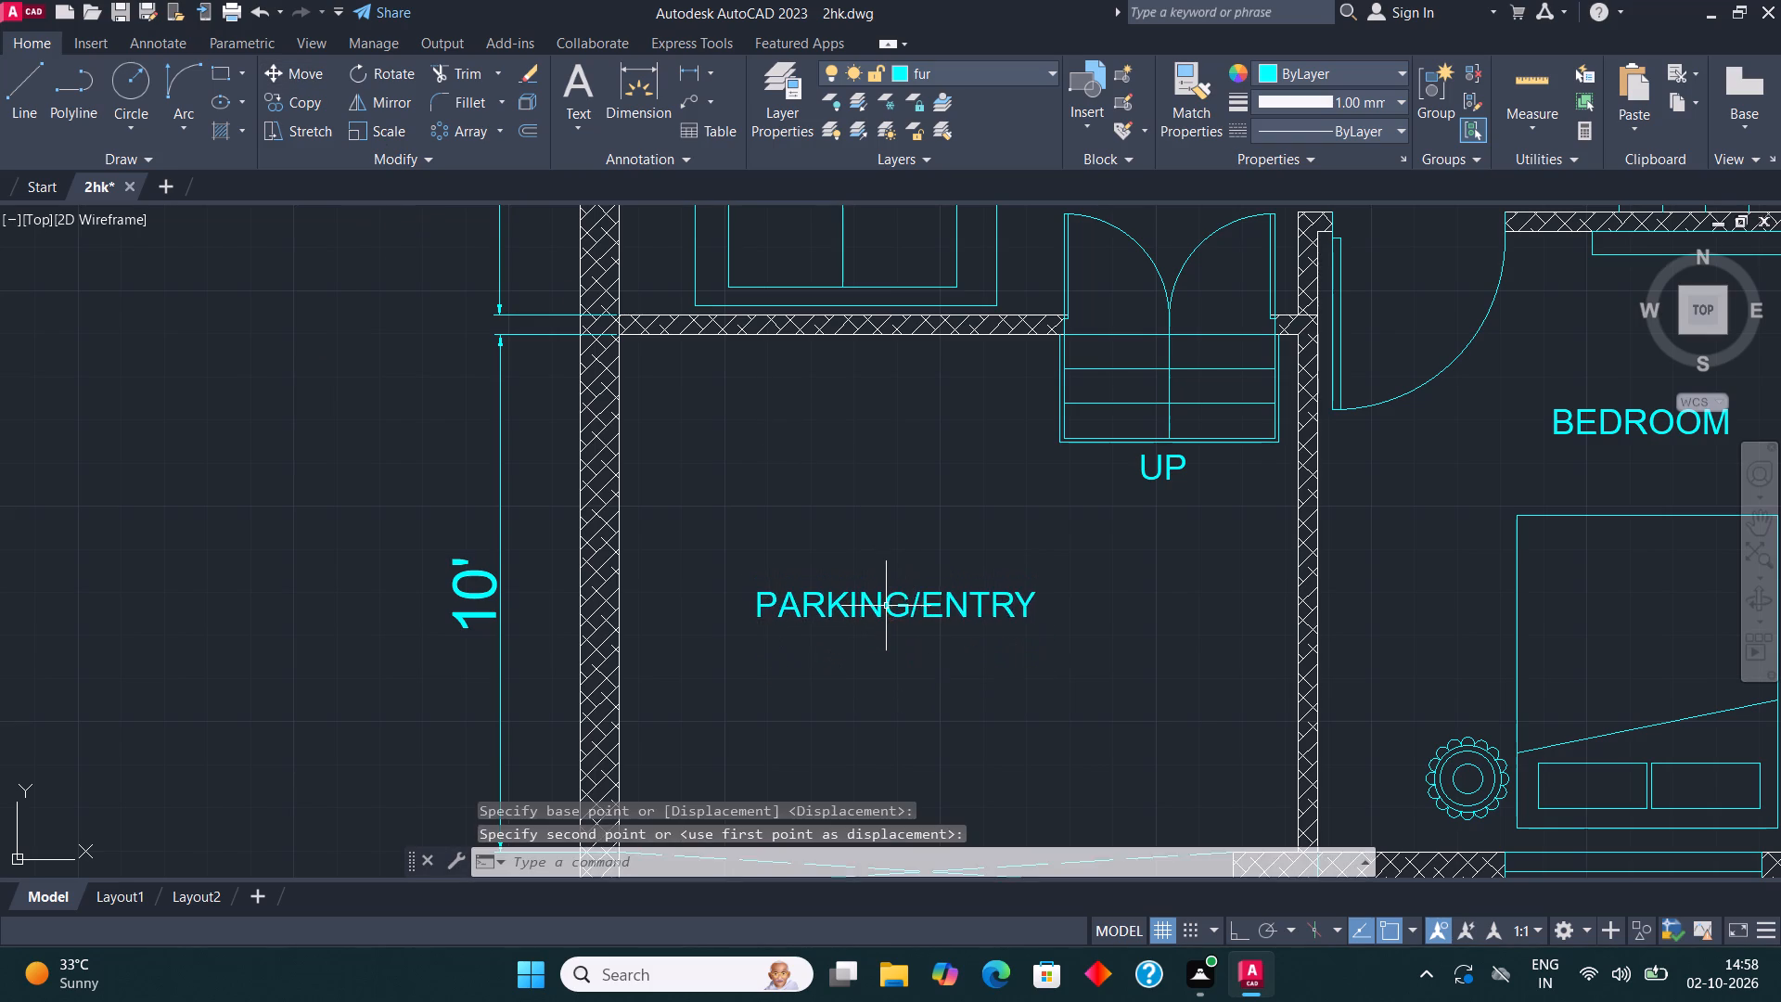
# Review the complete floor plan, checking the room labels, furniture and outer dimensions on all sides.
pyautogui.scroll(-2, 882, 616)
pyautogui.moveTo(1206, 618); pyautogui.dragTo(1147, 602, button='middle')
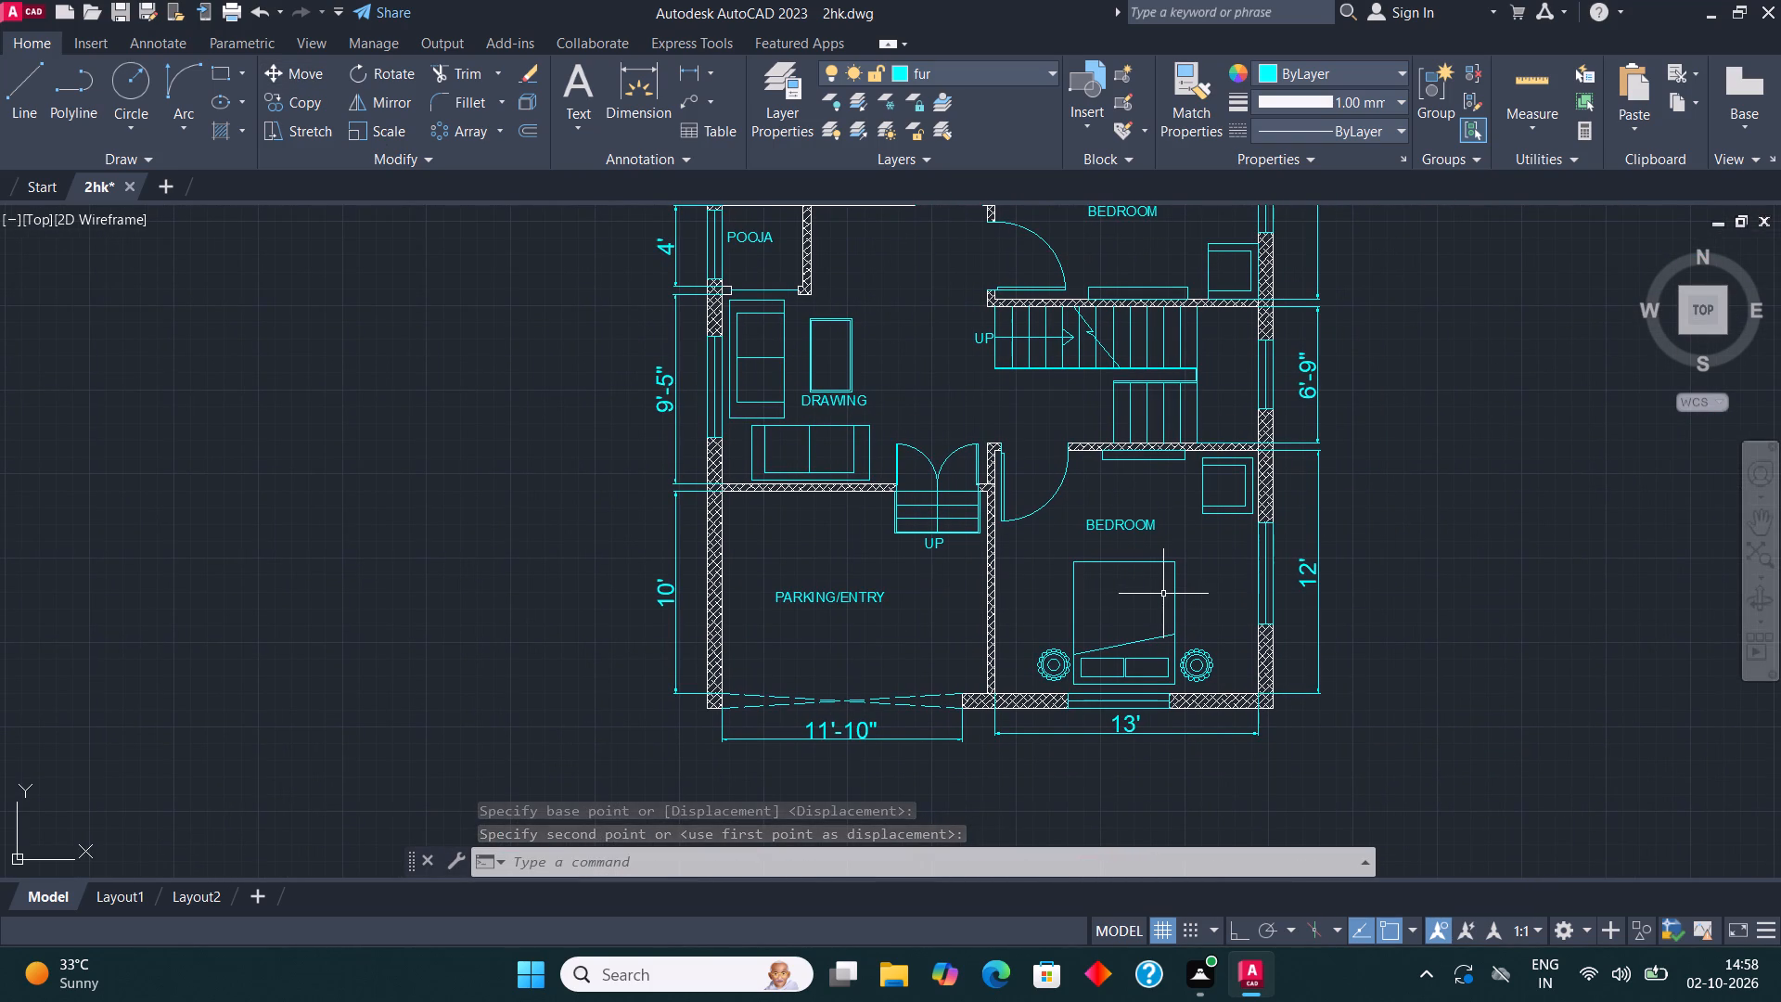
pyautogui.moveTo(1230, 661); pyautogui.dragTo(1198, 795, button='middle')
pyautogui.moveTo(1178, 508); pyautogui.dragTo(1170, 567, button='middle')
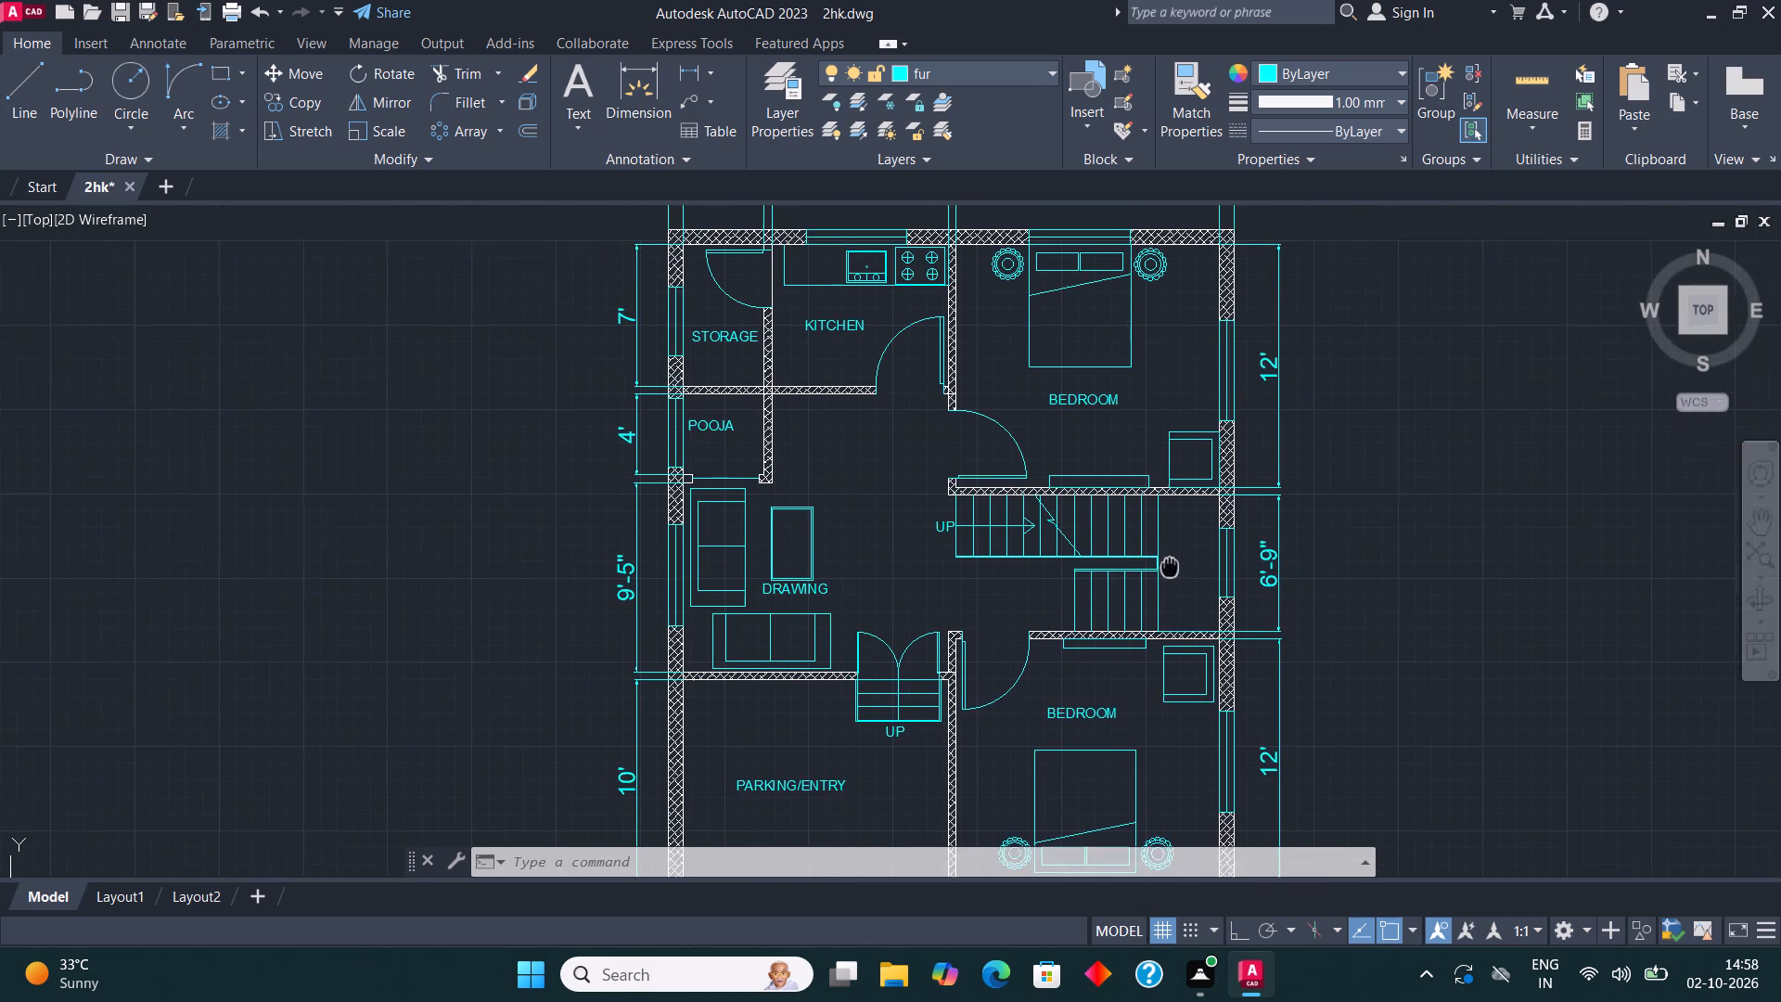
pyautogui.moveTo(1170, 567); pyautogui.dragTo(1121, 691, button='middle')
pyautogui.moveTo(1173, 557); pyautogui.dragTo(1137, 533, button='middle')
pyautogui.scroll(-2, 1129, 509)
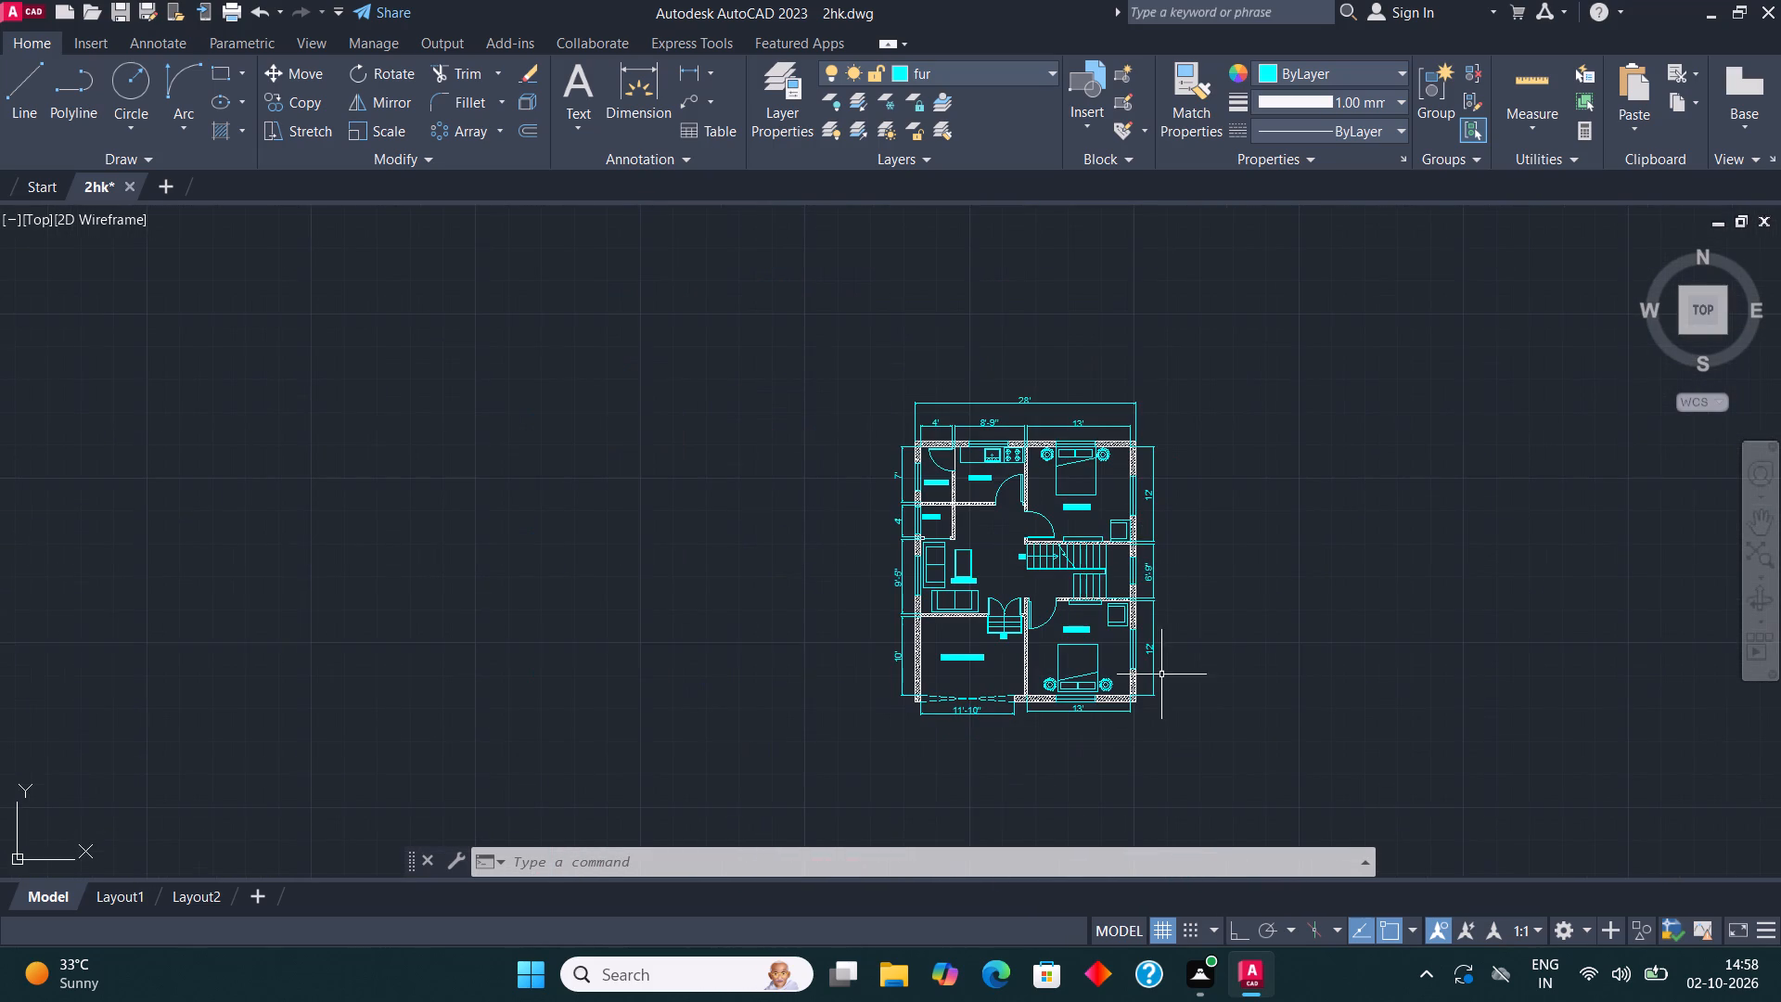
pyautogui.moveTo(1083, 573); pyautogui.dragTo(1044, 540, button='middle')
pyautogui.scroll(2, 1047, 709)
pyautogui.moveTo(1152, 567); pyautogui.dragTo(1142, 711, button='middle')
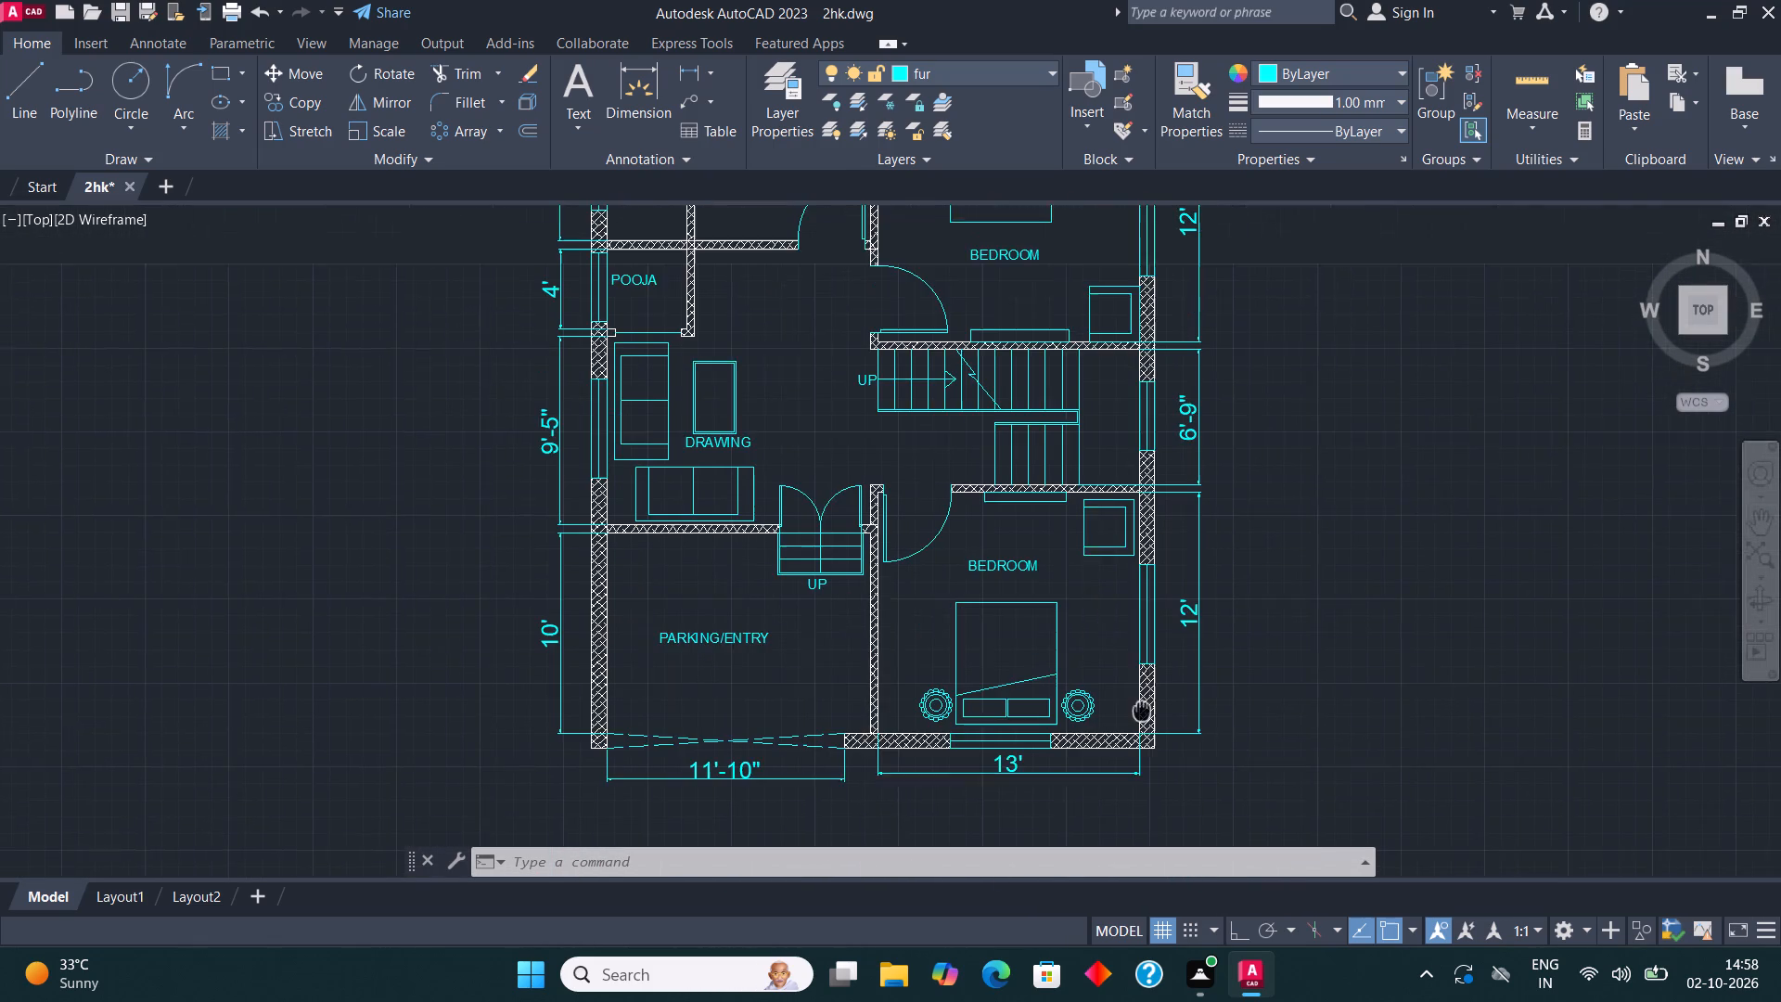
pyautogui.moveTo(1142, 711); pyautogui.dragTo(1139, 723, button='middle')
pyautogui.scroll(-1, 1109, 637)
pyautogui.moveTo(1134, 700); pyautogui.dragTo(990, 581, button='middle')
pyautogui.scroll(-1, 980, 575)
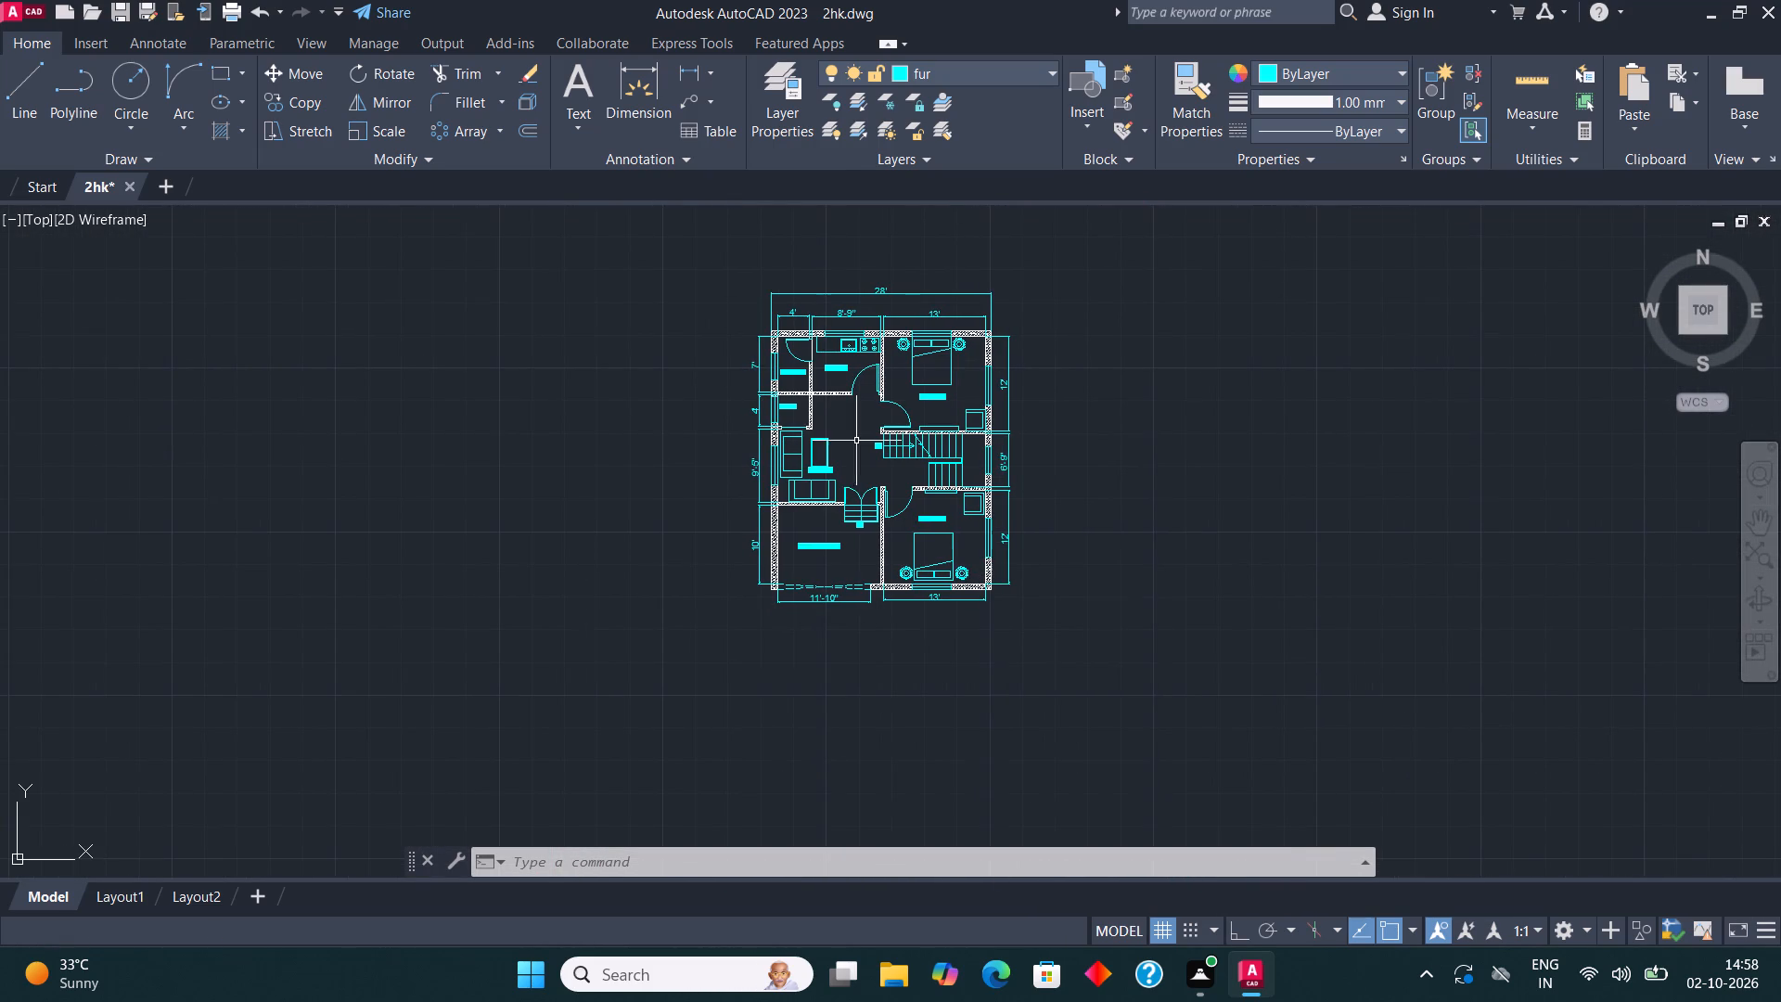
# Add the multiline text title 2BHK HOUSE PLAN in the empty space below the plan's bottom dimensions.
pyautogui.click(576, 81)
pyautogui.scroll(3, 853, 634)
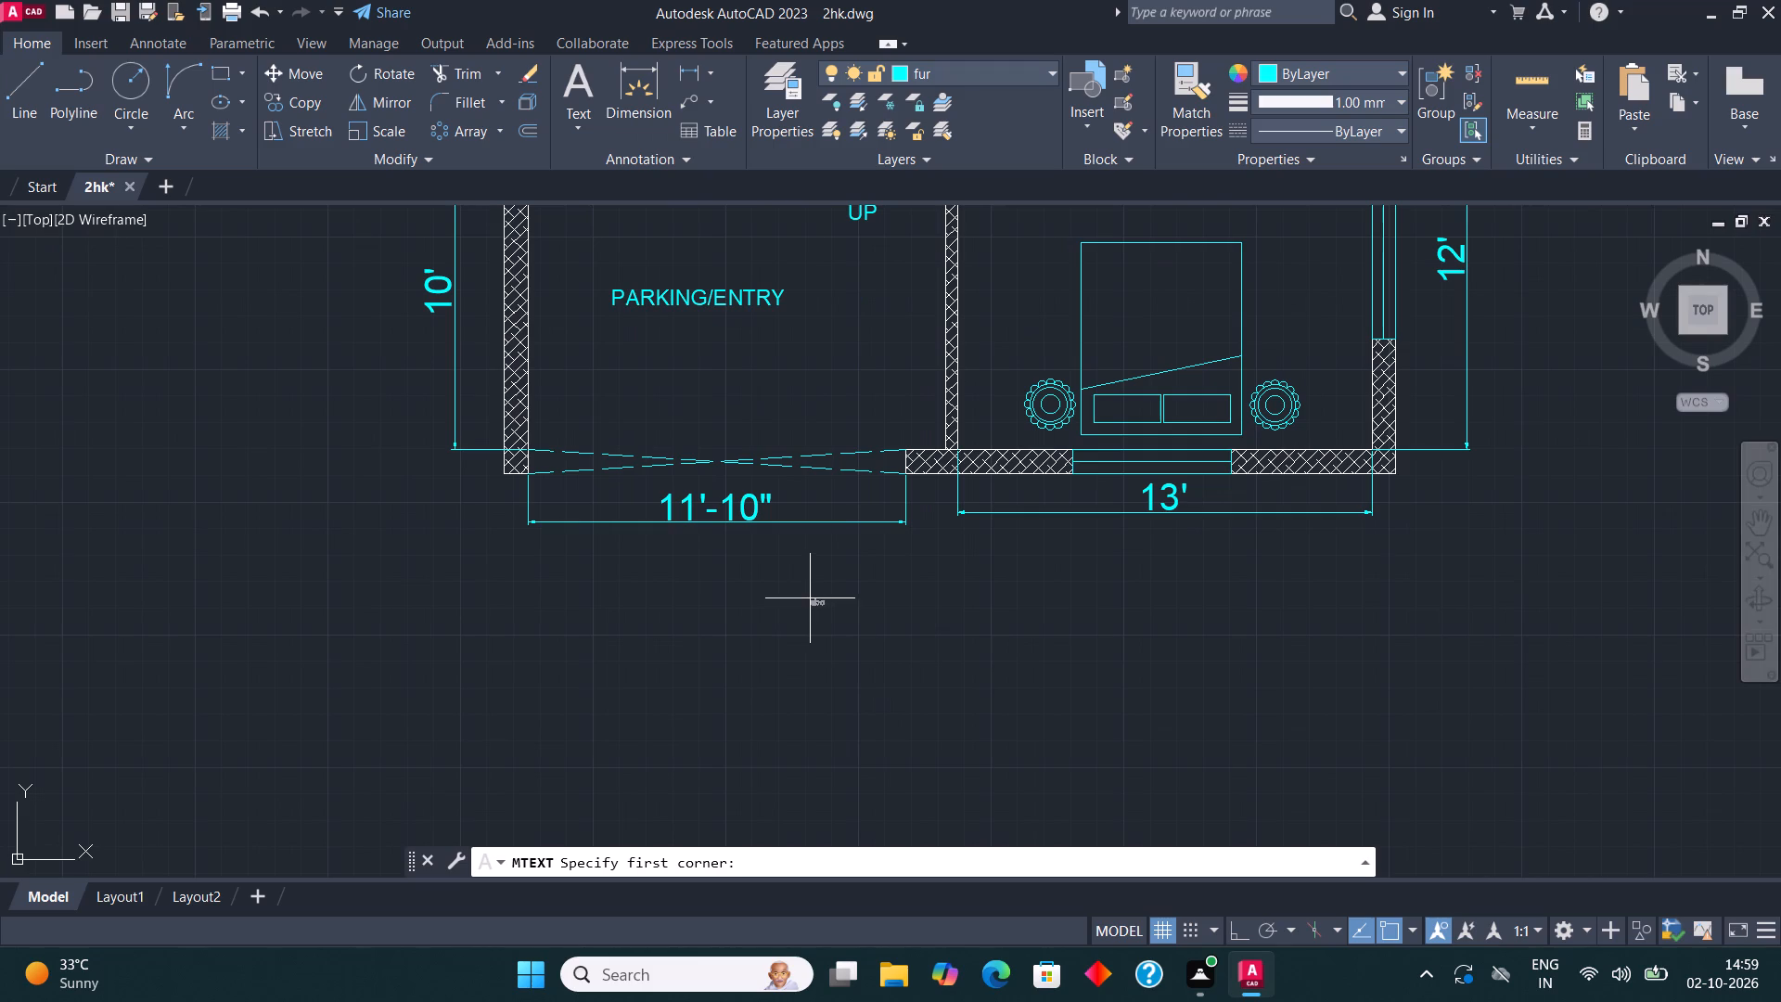
pyautogui.click(690, 696)
pyautogui.click(1480, 622)
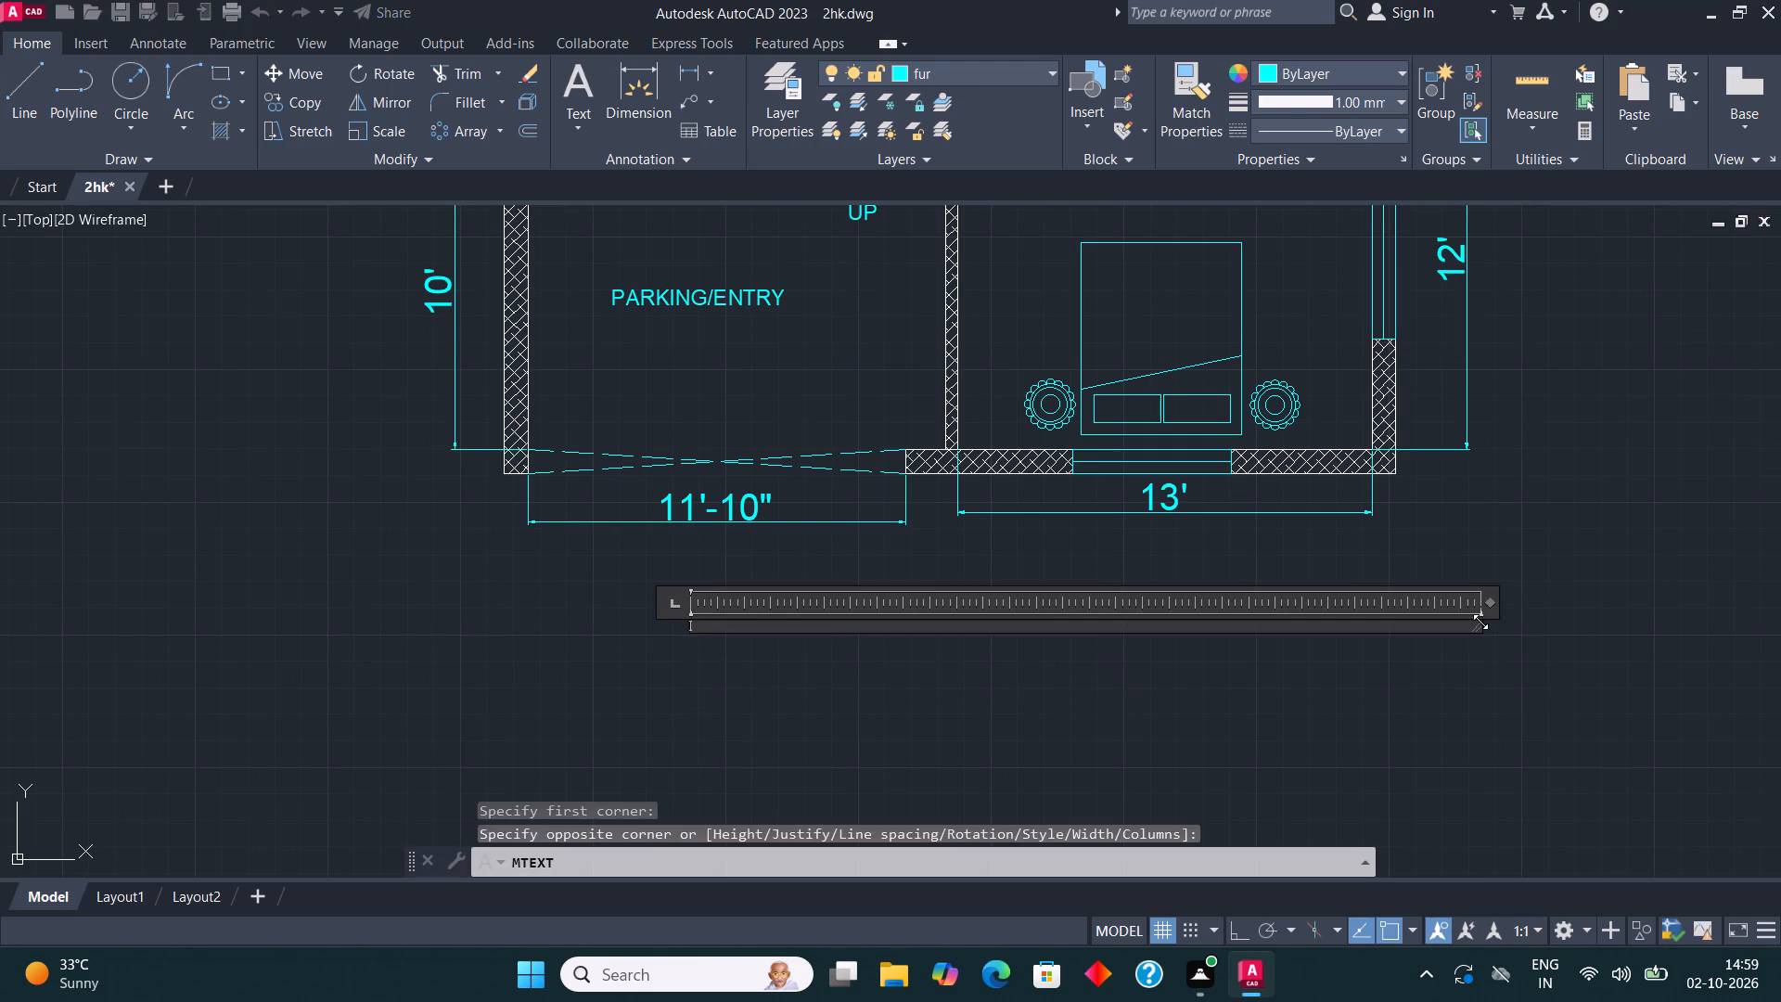
pyautogui.write('2BHK HOUSE PLAN')
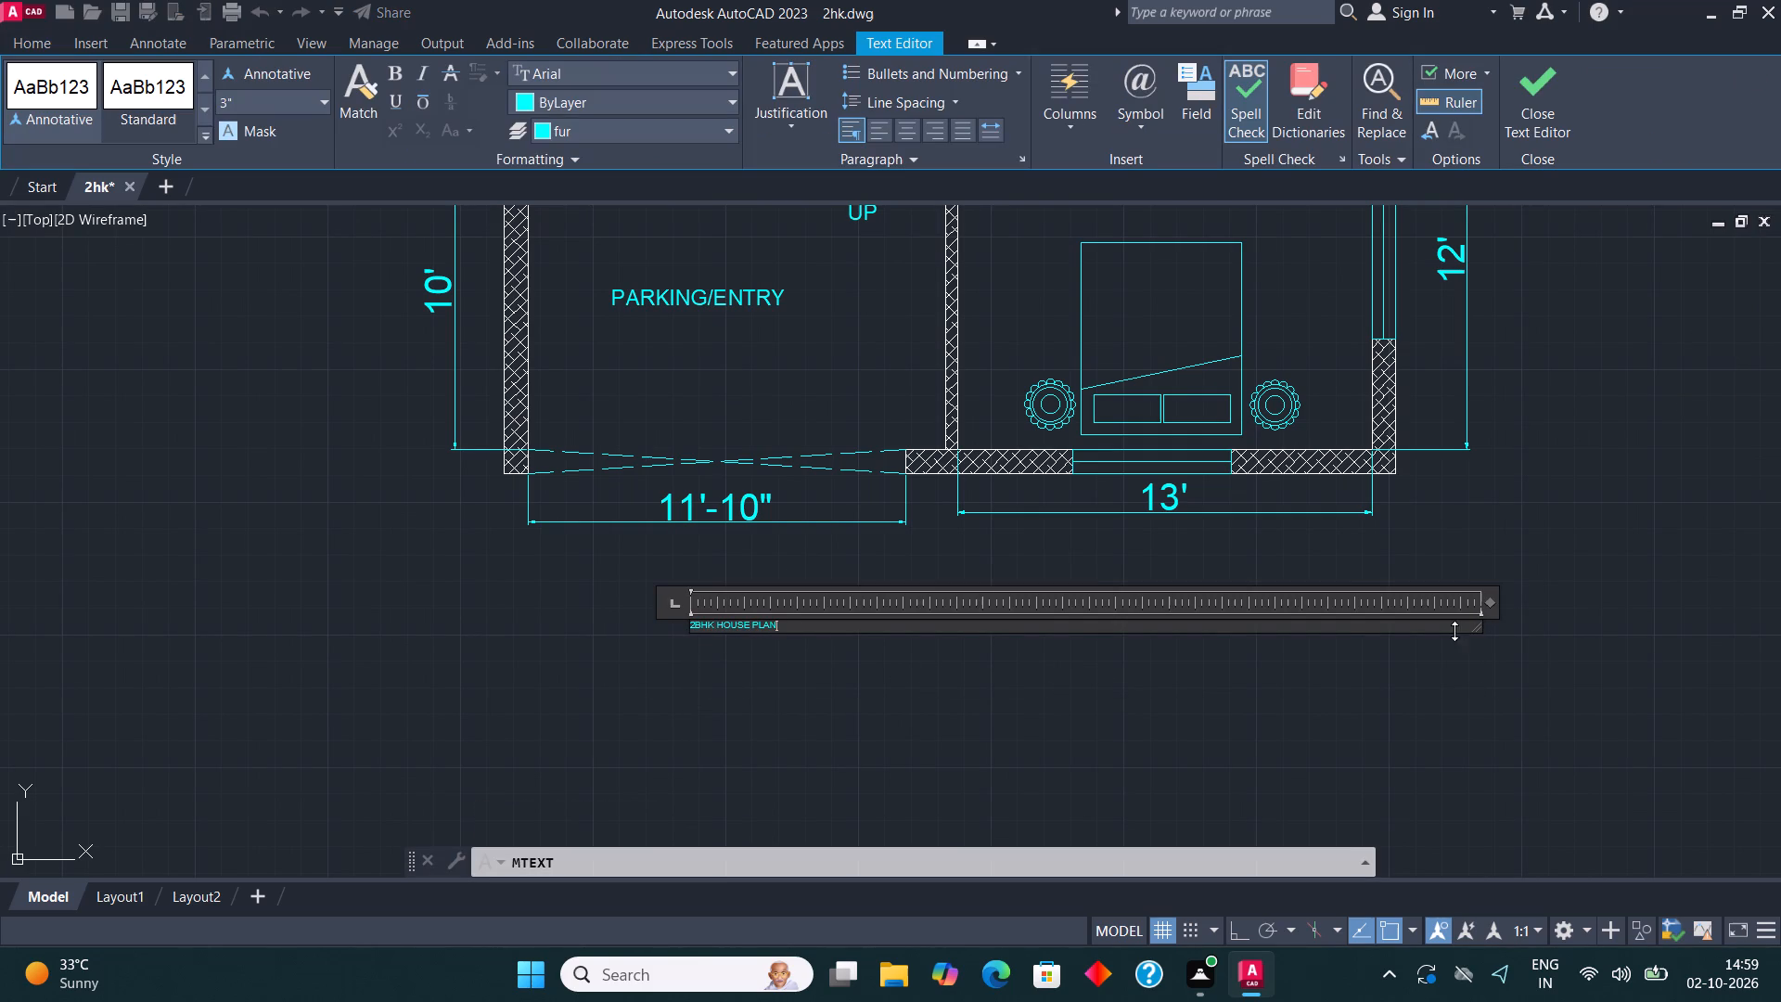
pyautogui.click(1514, 105)
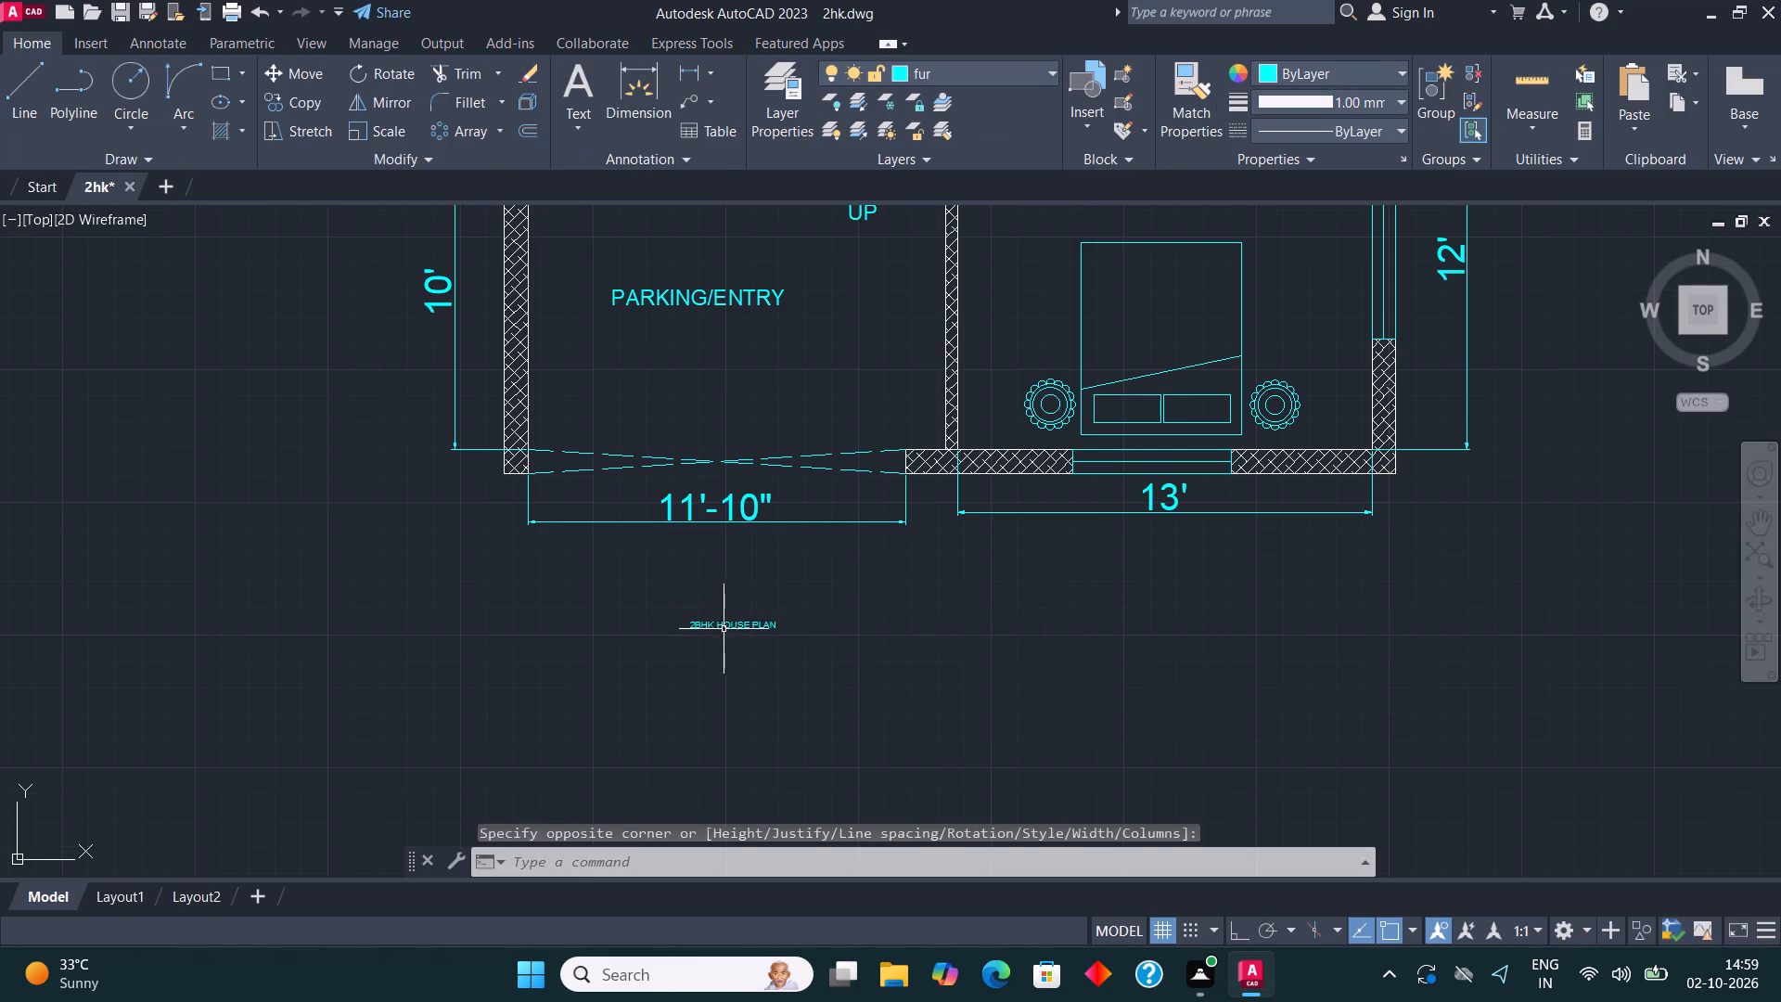
# Scale up the 2BHK HOUSE PLAN title until its lettering is about twice the height of the room labels.
pyautogui.click(721, 626)
pyautogui.click(380, 131)
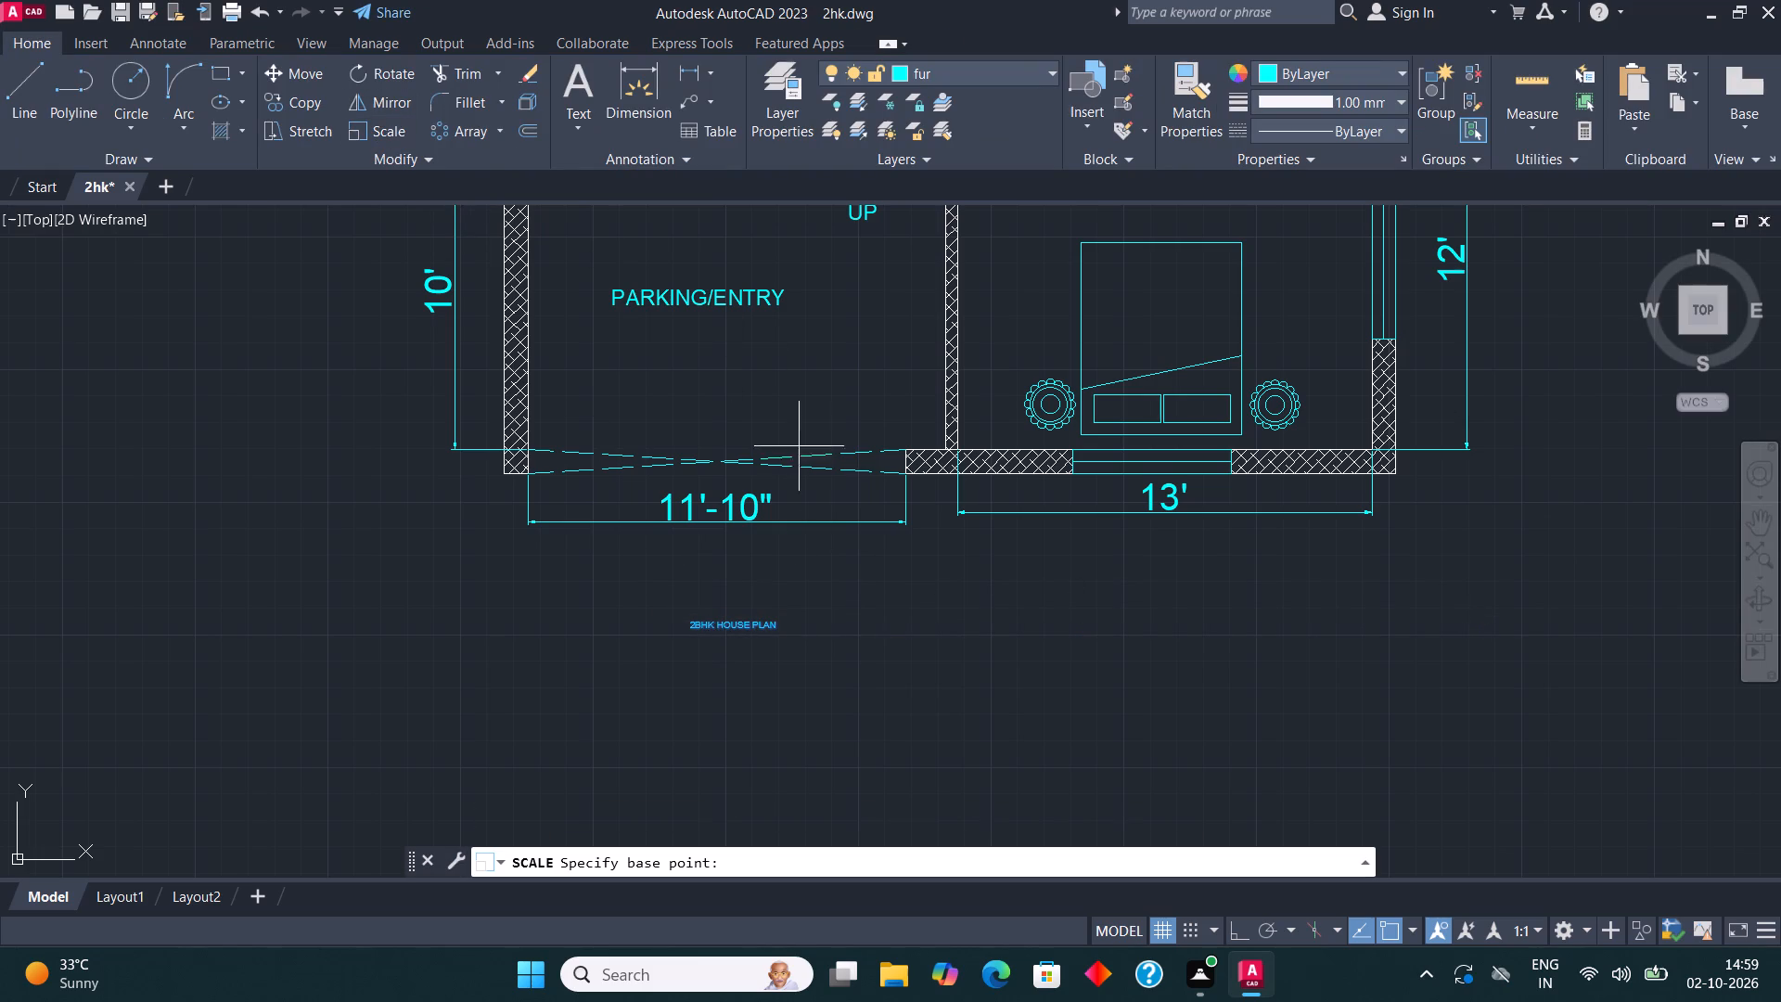
pyautogui.click(700, 631)
pyautogui.scroll(-4, 1076, 642)
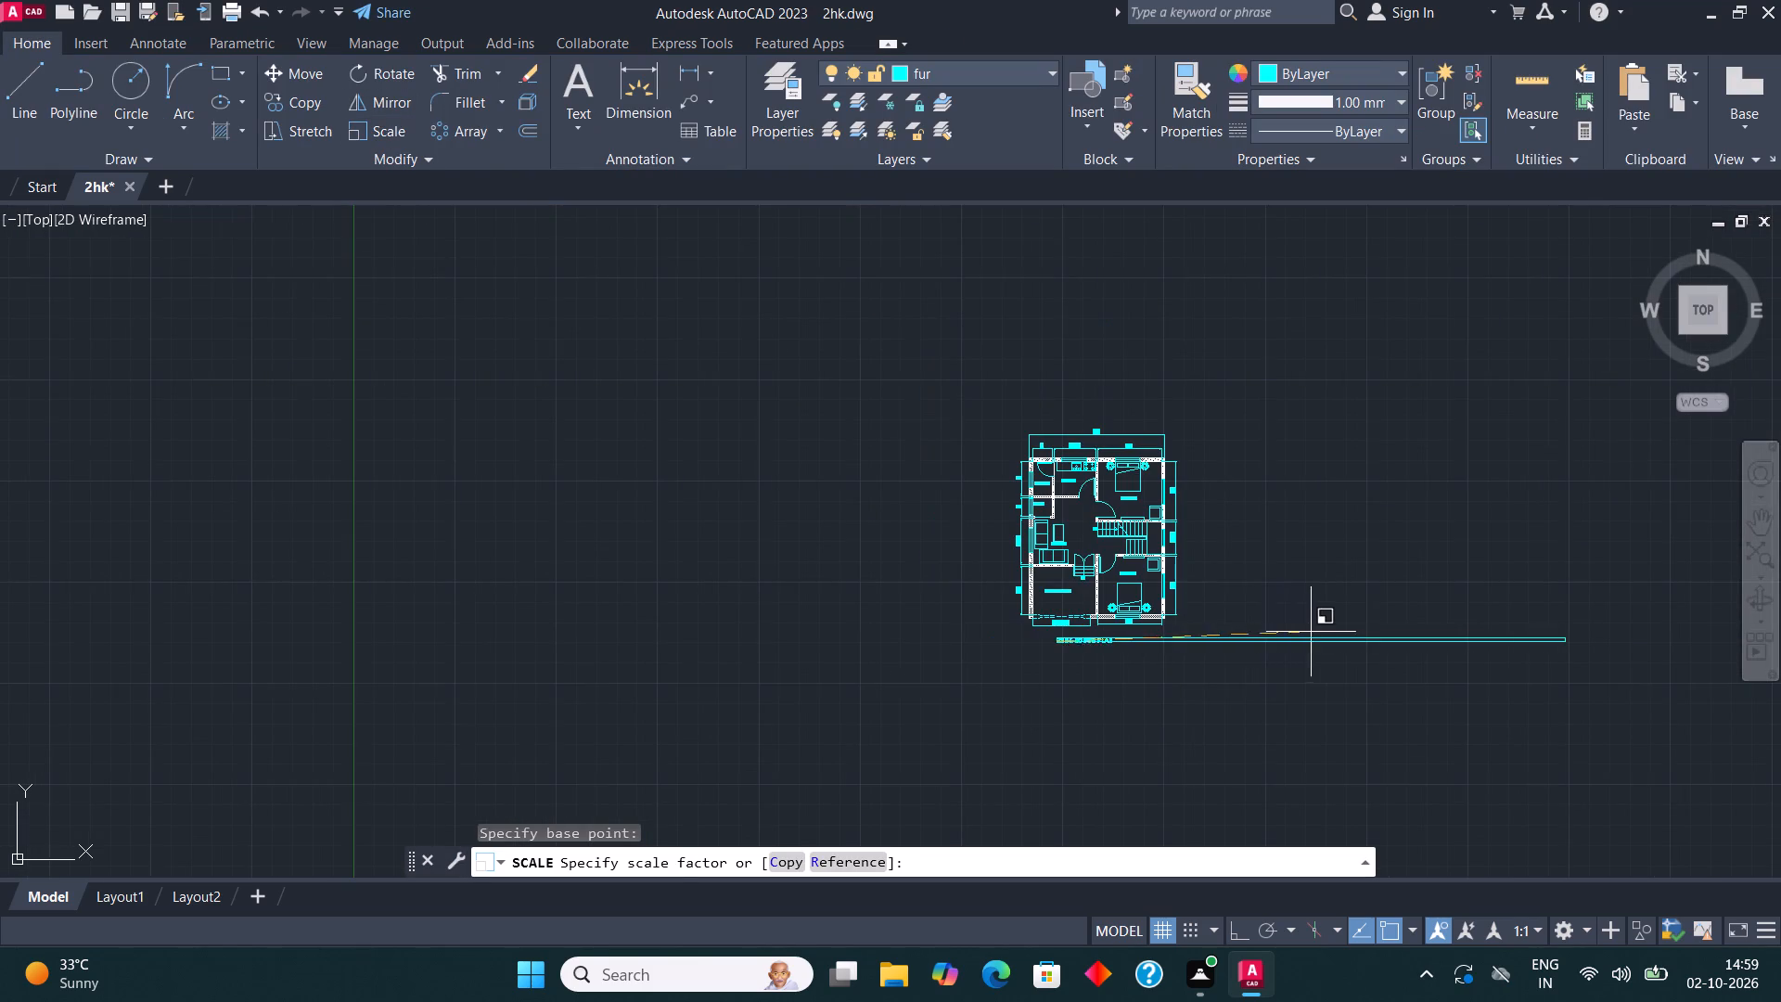
pyautogui.scroll(5, 1323, 633)
pyautogui.click(1378, 634)
pyautogui.scroll(-3, 1396, 621)
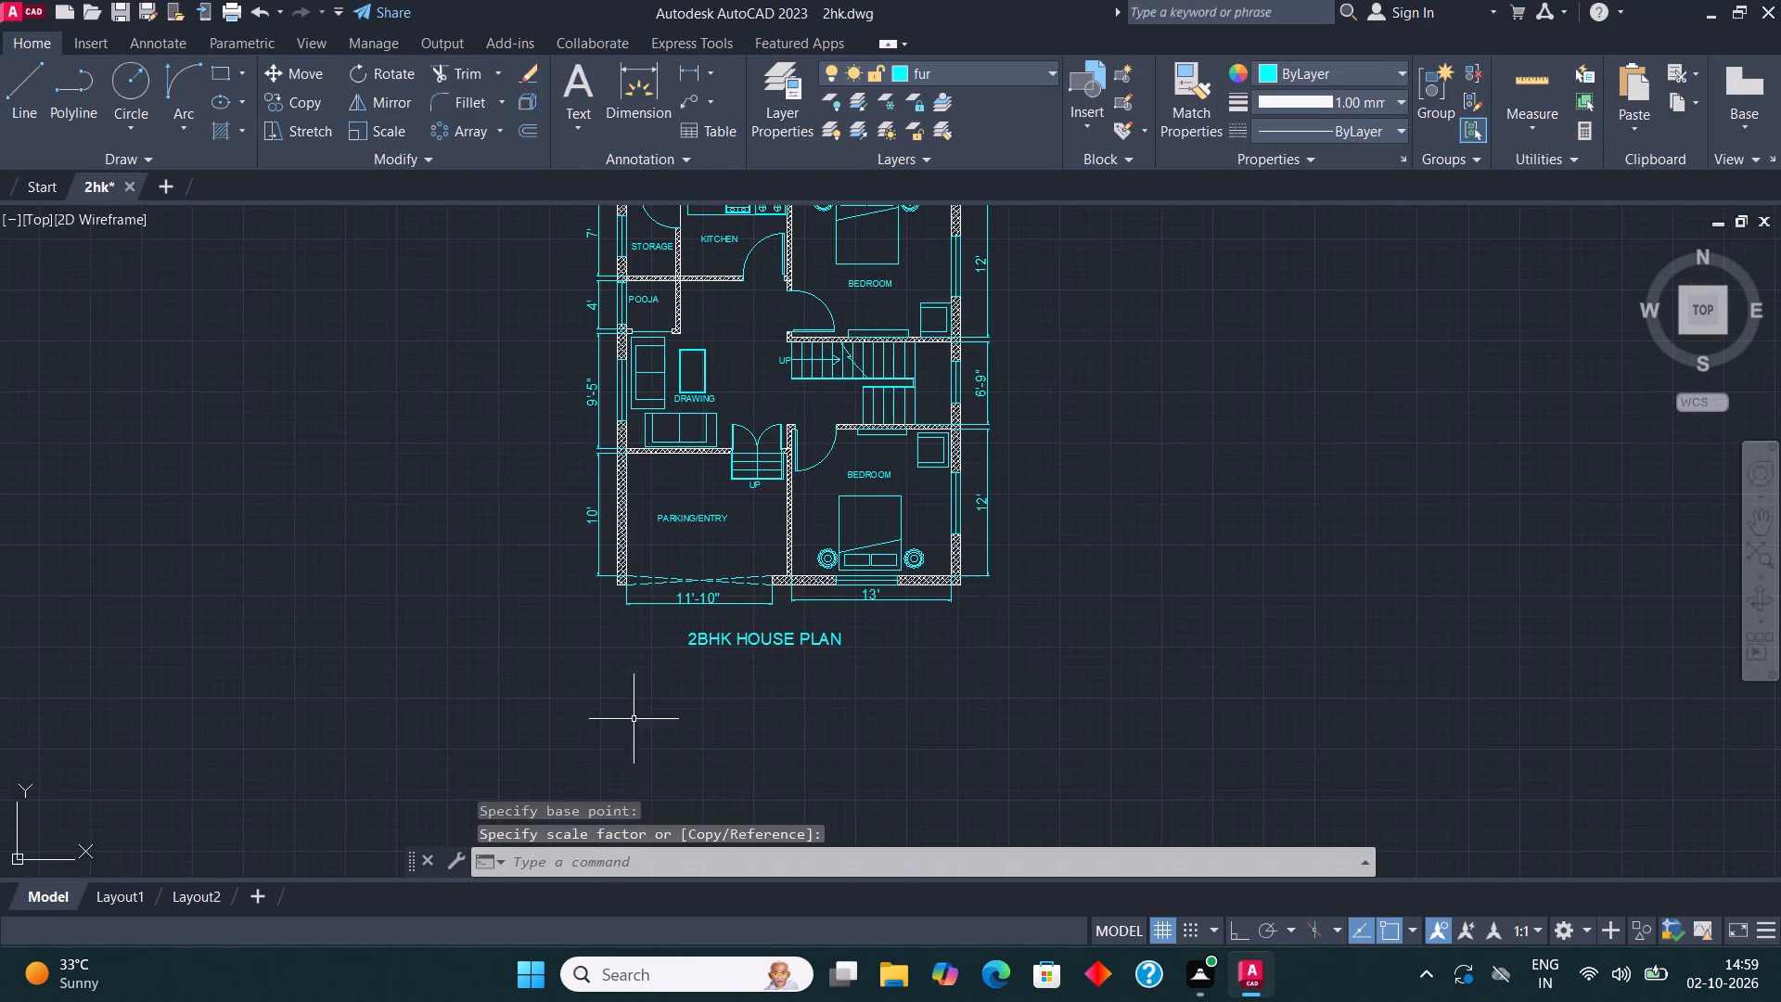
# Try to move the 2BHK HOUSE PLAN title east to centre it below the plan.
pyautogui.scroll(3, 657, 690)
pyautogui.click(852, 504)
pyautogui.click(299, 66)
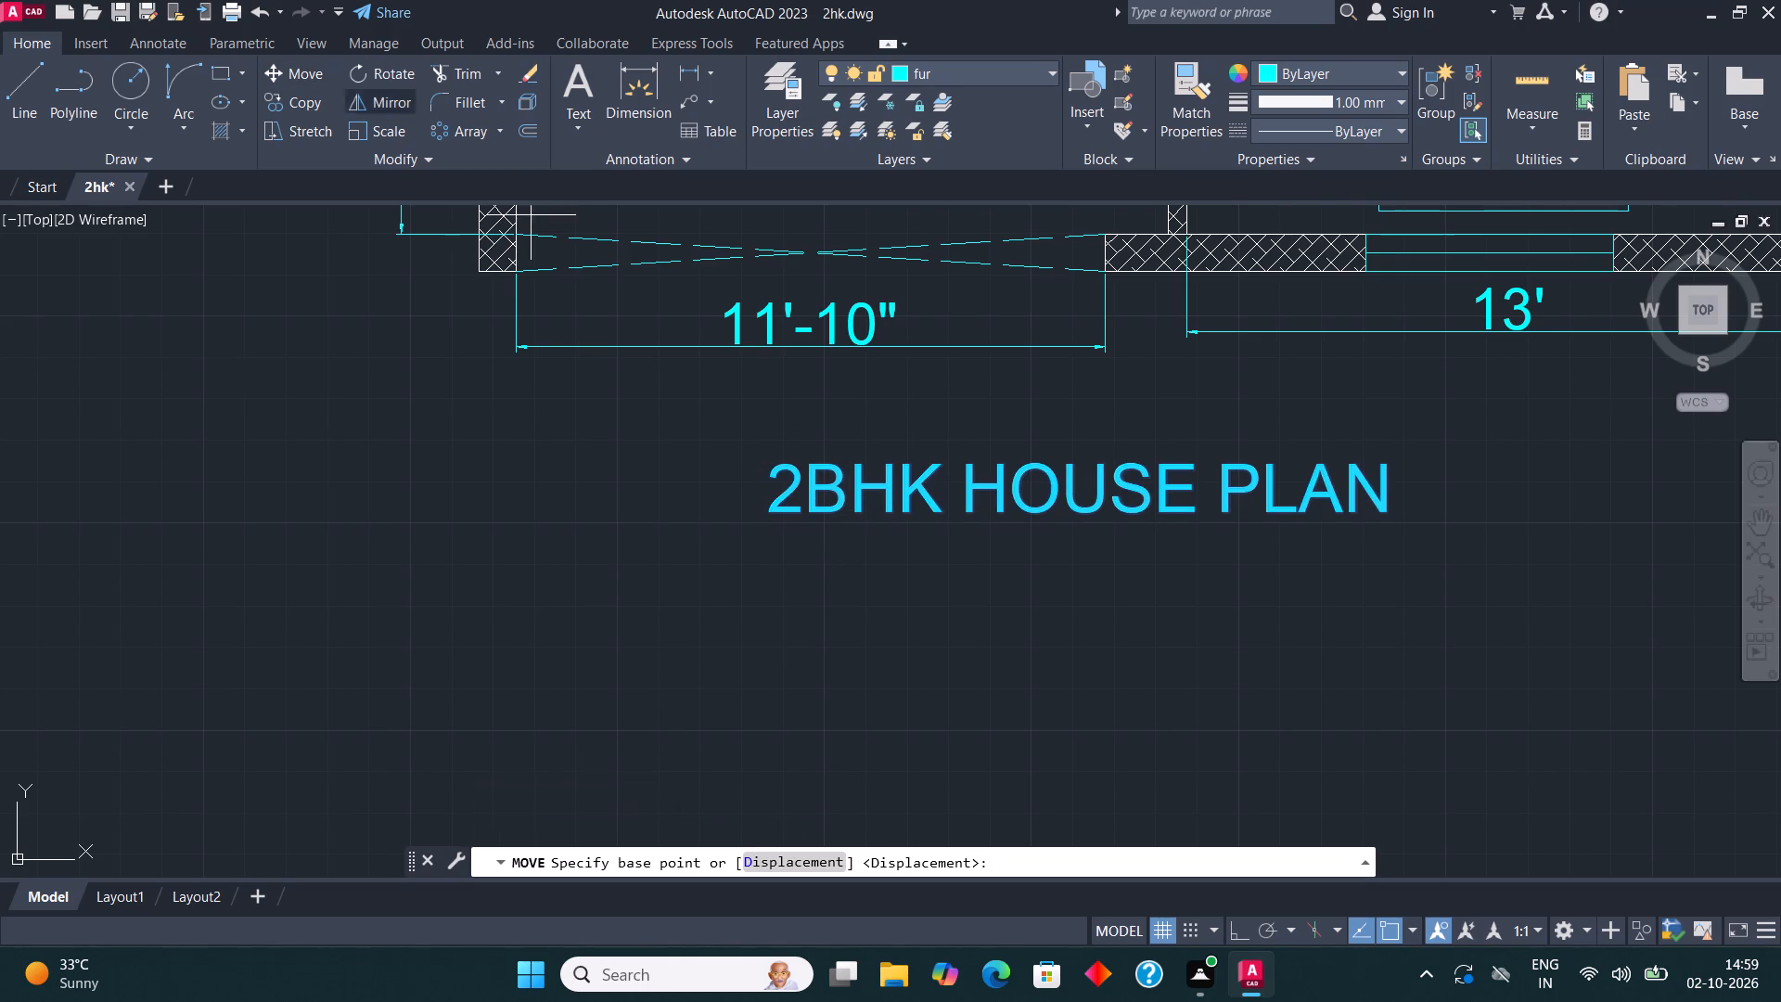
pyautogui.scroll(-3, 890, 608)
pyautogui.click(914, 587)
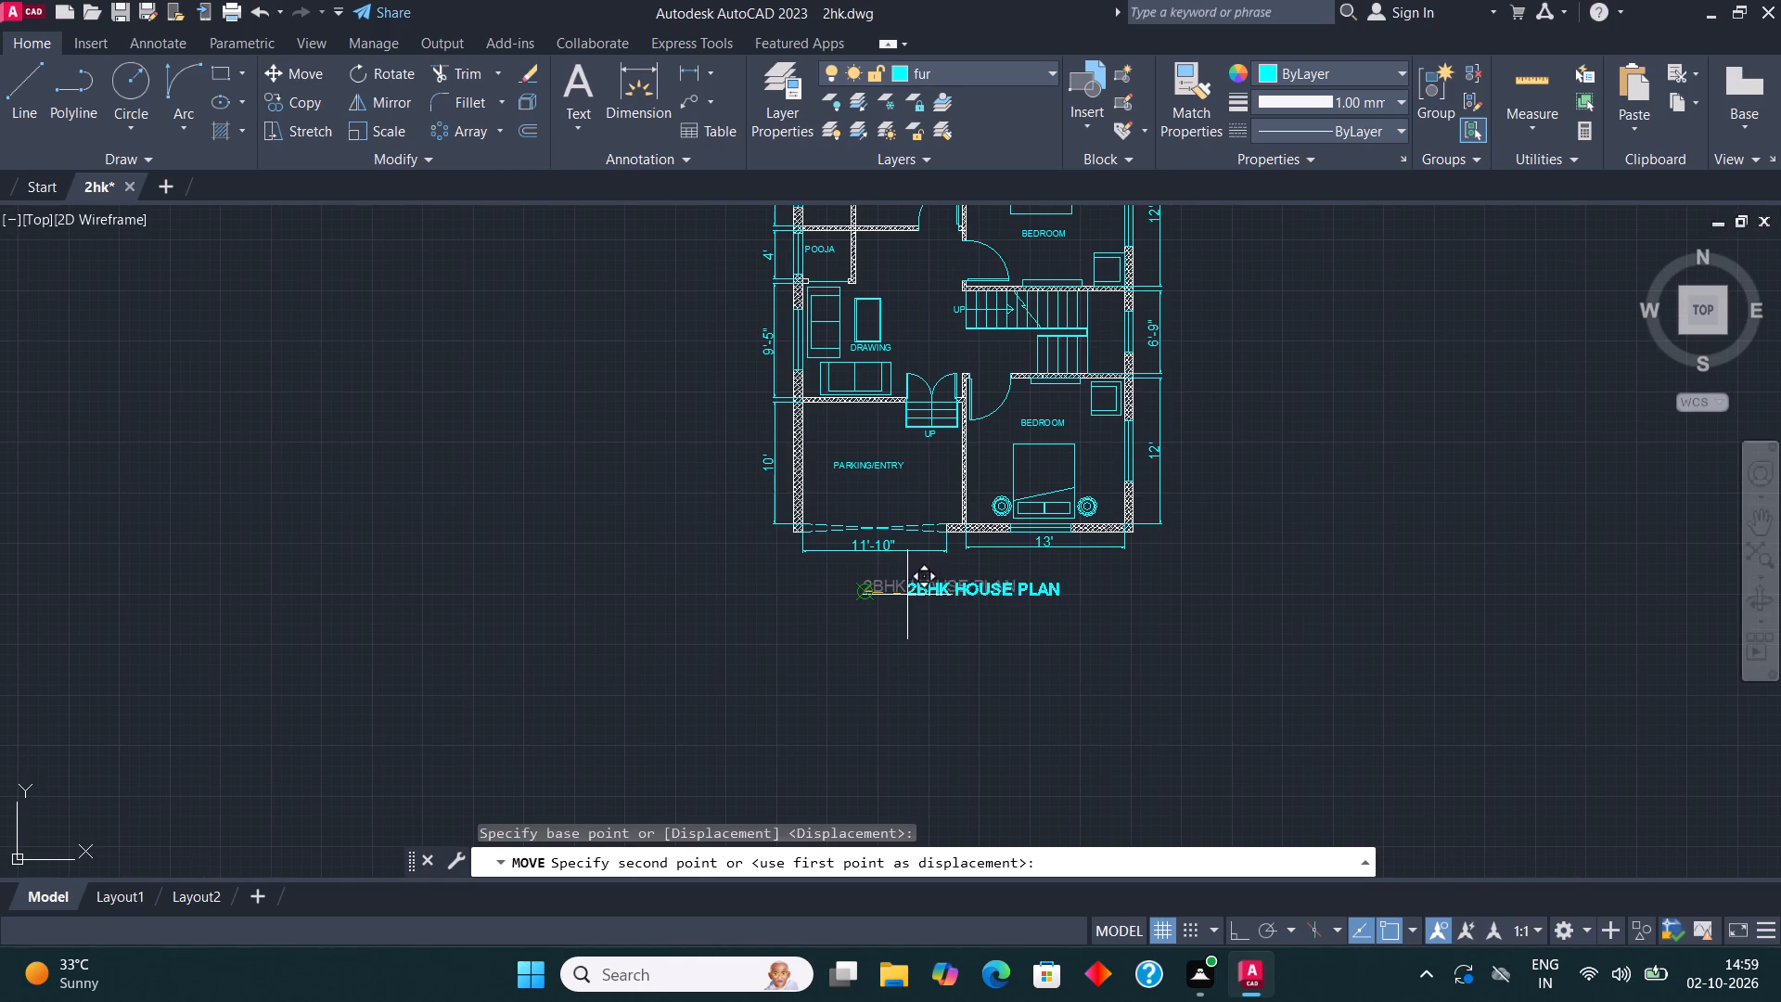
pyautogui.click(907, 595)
# Move the 2BHK HOUSE PLAN title east so that most of it sits below the southeast bedroom's 13' dimension.
pyautogui.moveTo(1093, 538); pyautogui.dragTo(1047, 598, button='middle')
pyautogui.scroll(2, 939, 653)
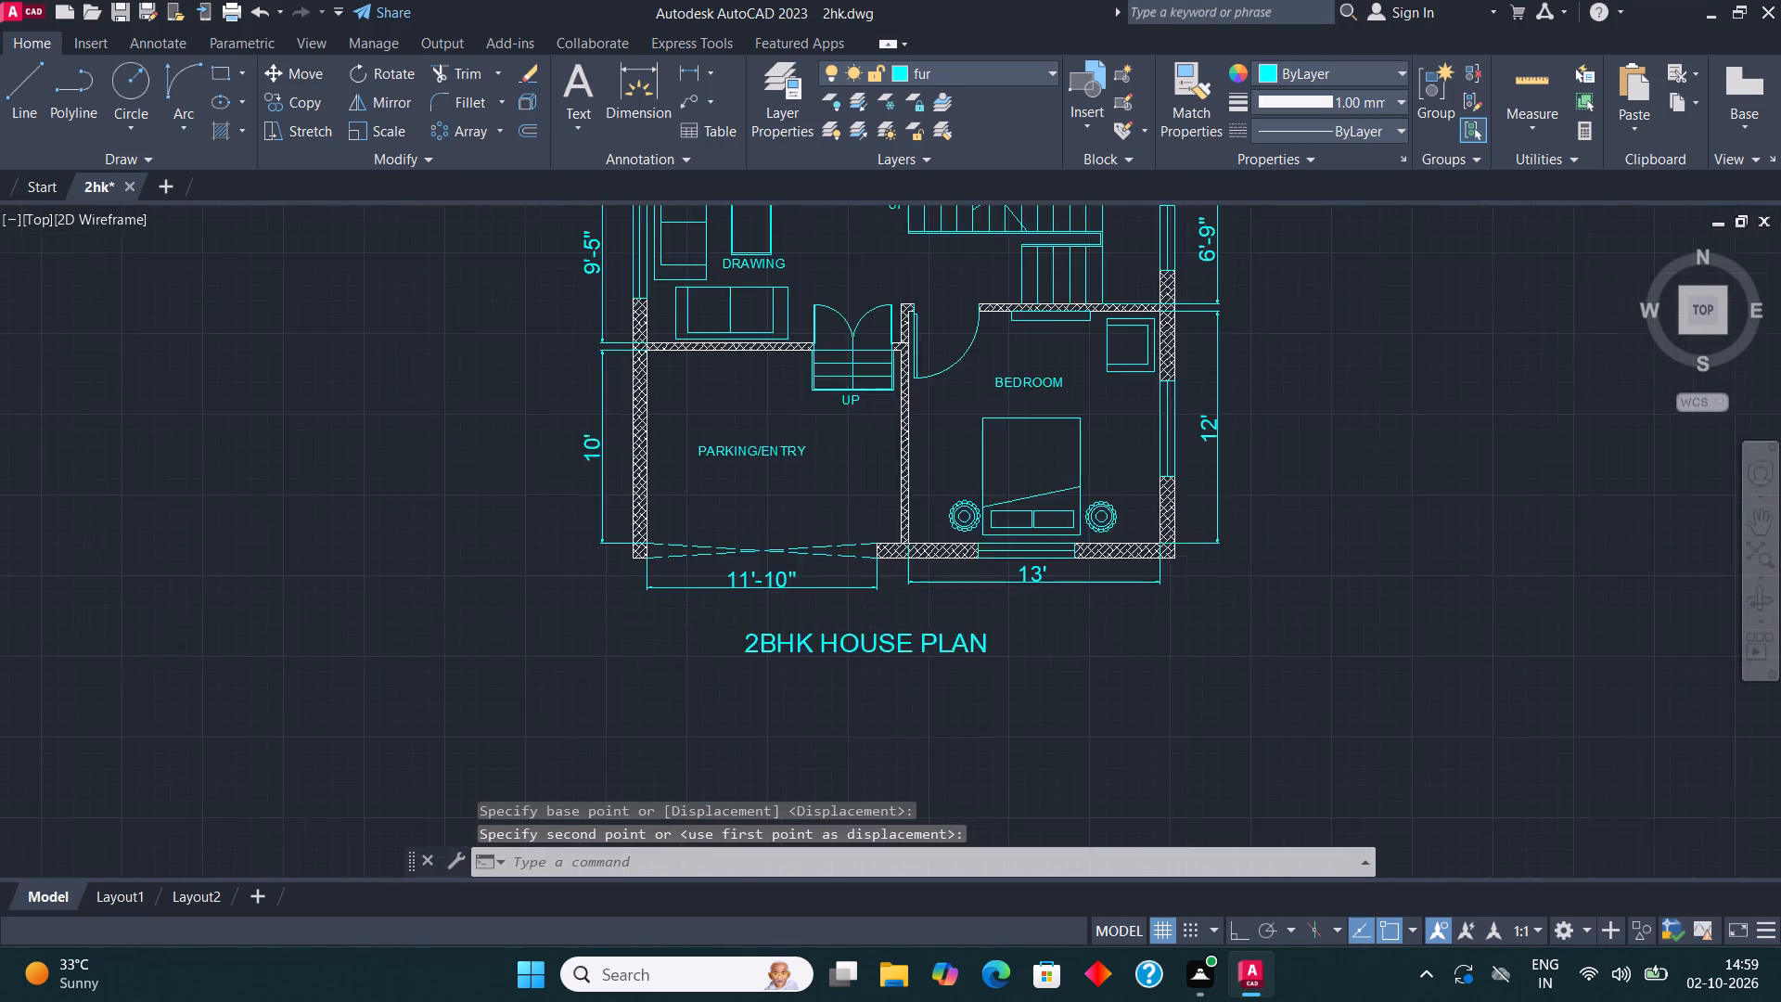
pyautogui.click(868, 637)
pyautogui.click(304, 71)
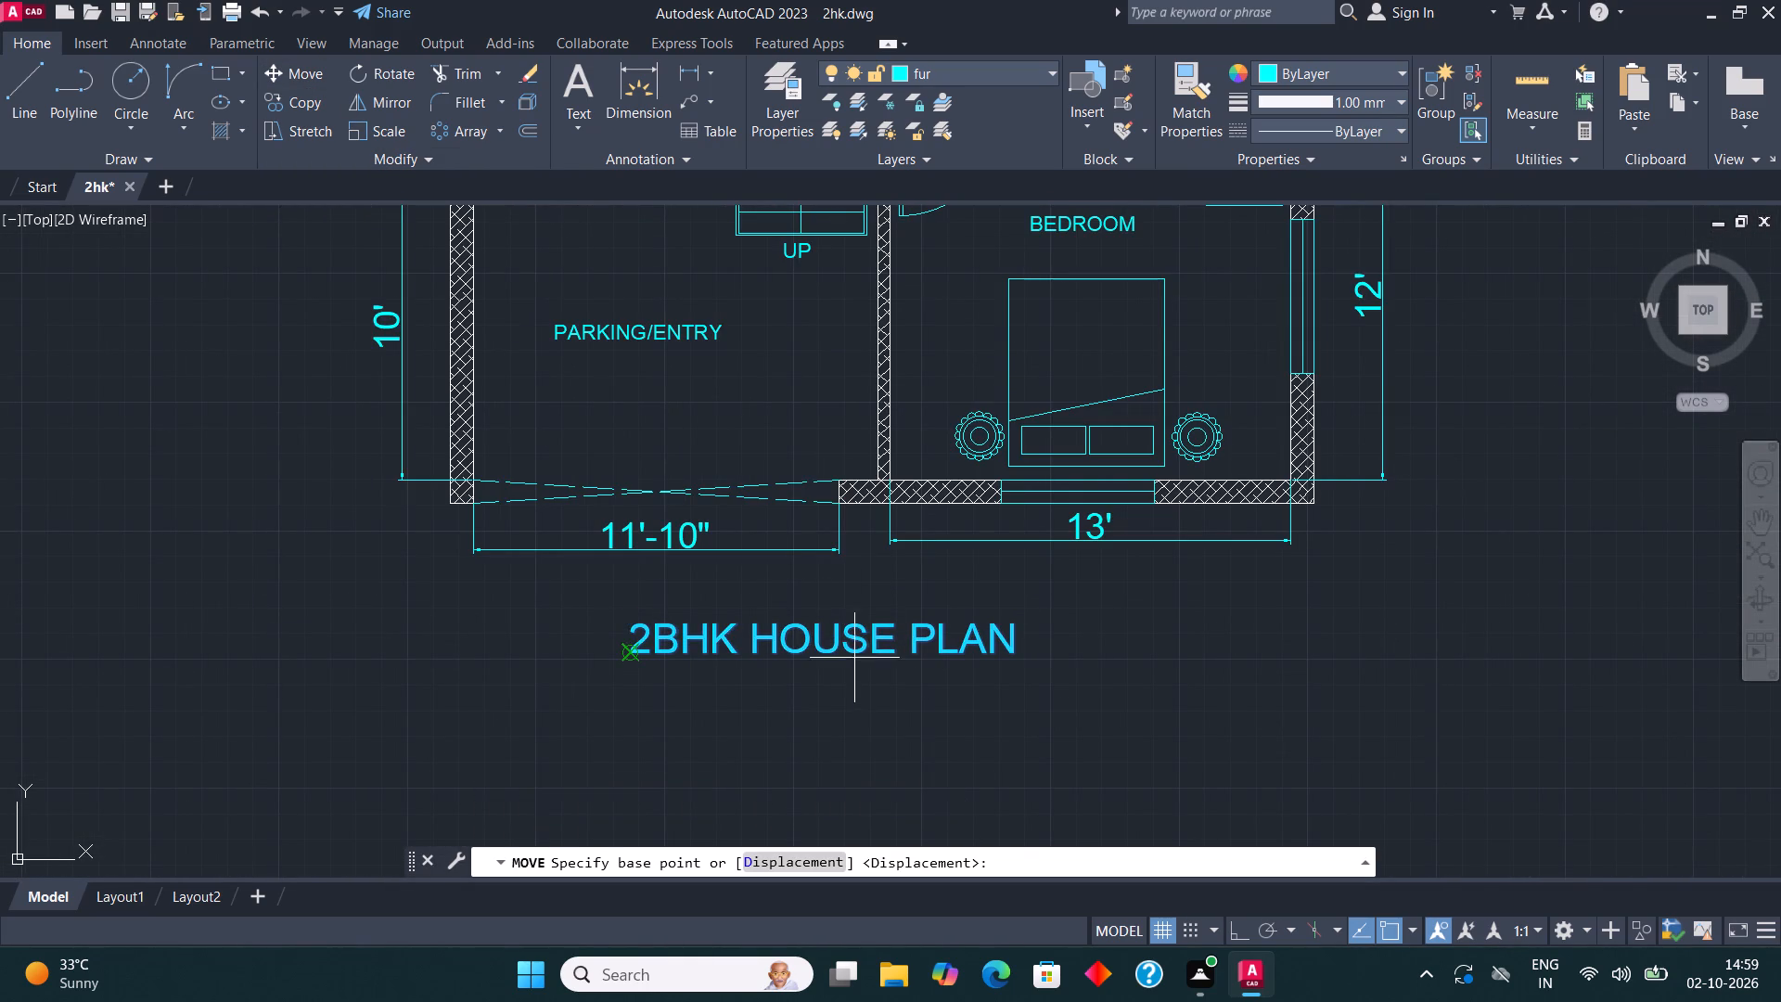
pyautogui.click(821, 660)
pyautogui.click(769, 649)
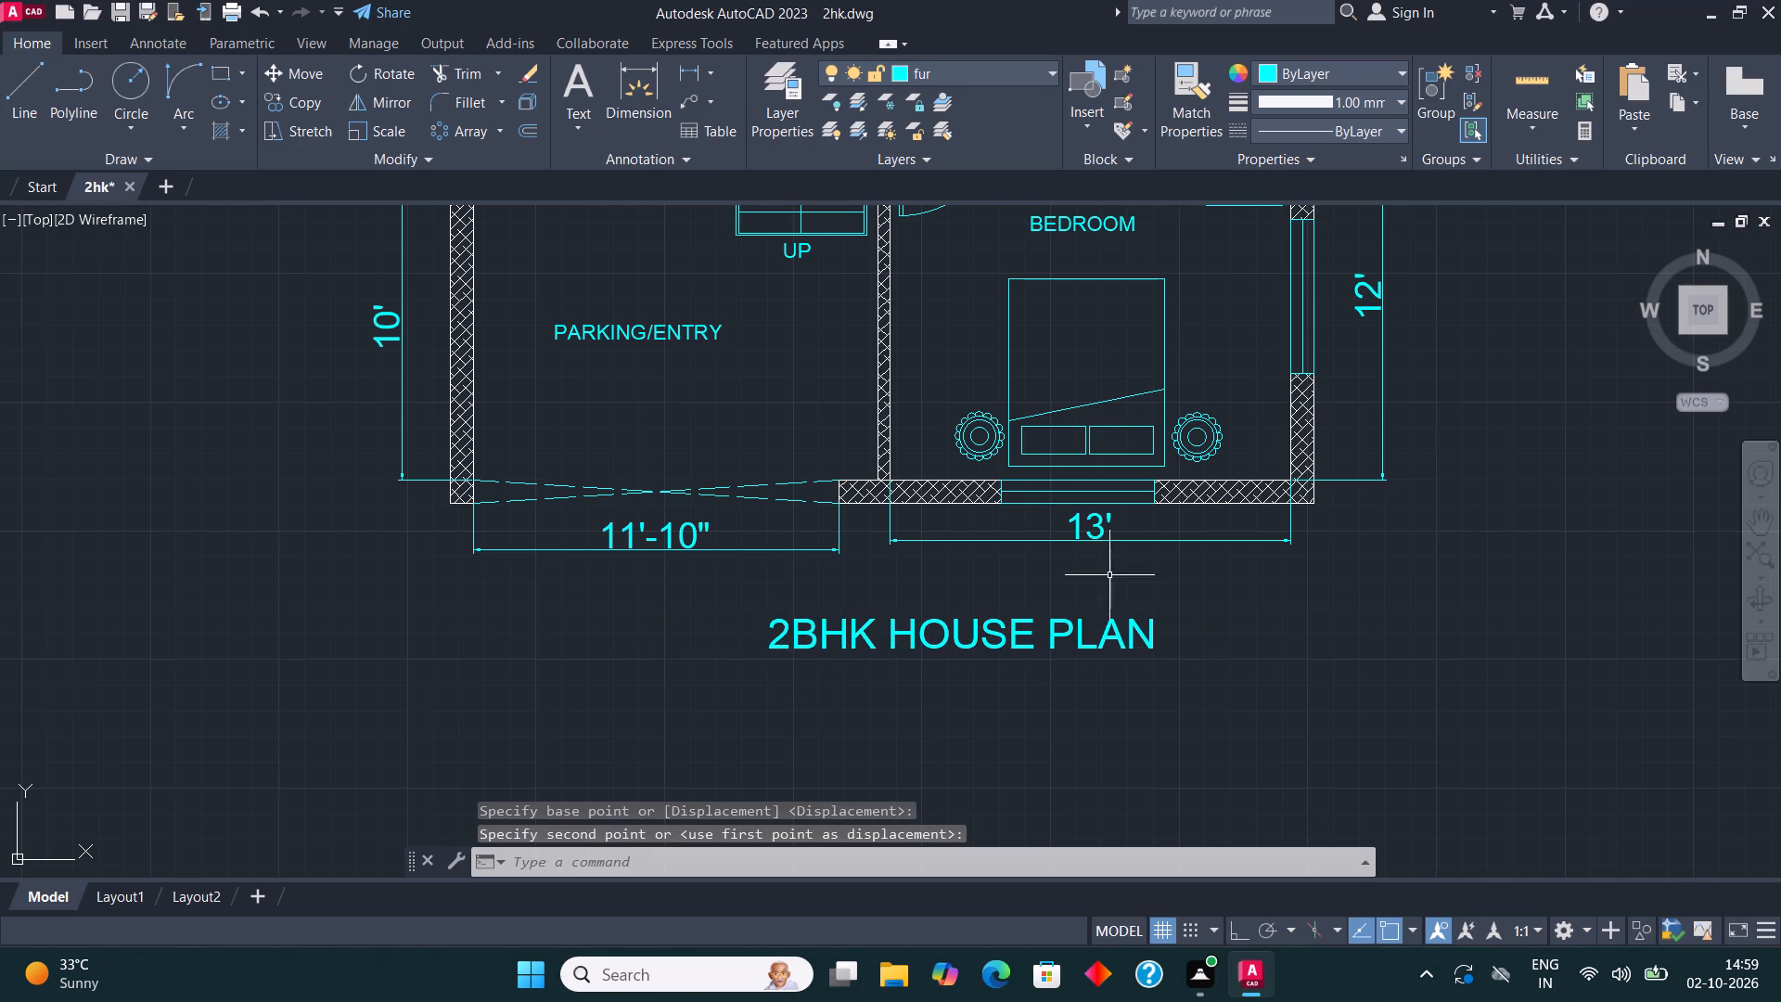
# Move the 2BHK HOUSE PLAN title slightly west to bring it closer to the centre below the plan.
pyautogui.moveTo(1109, 550); pyautogui.dragTo(1007, 582, button='middle')
pyautogui.scroll(-2, 1008, 592)
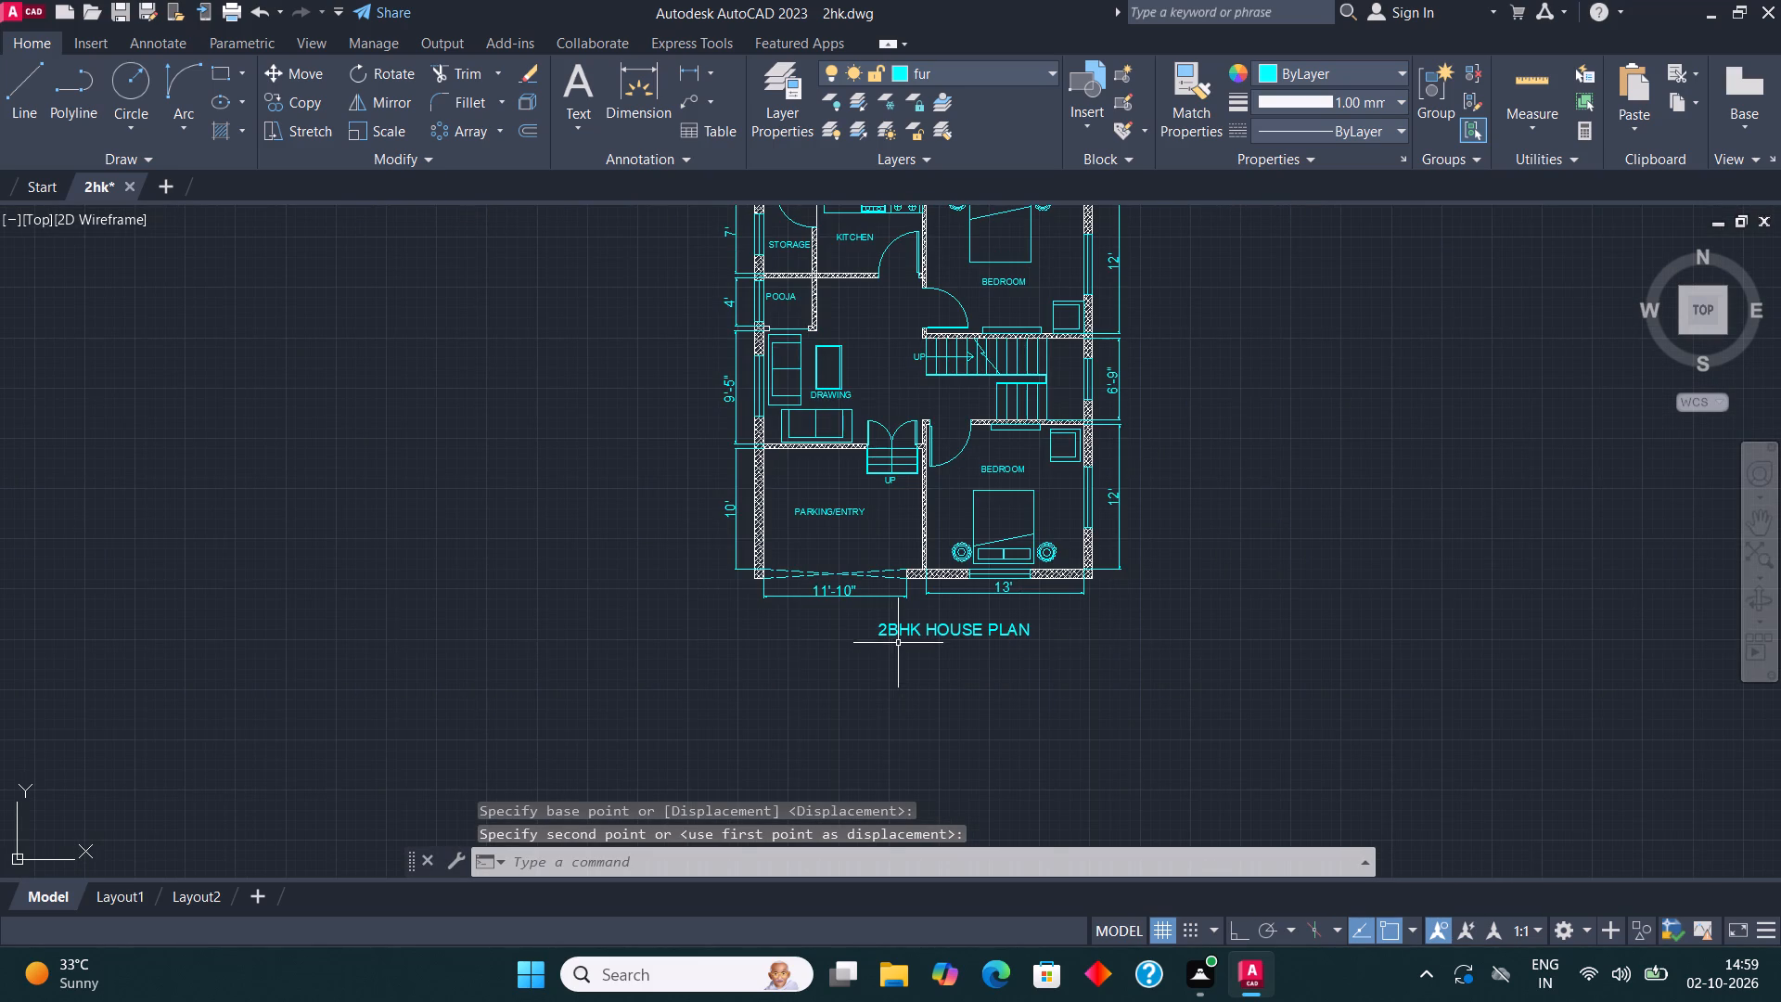
pyautogui.scroll(2, 958, 620)
pyautogui.click(844, 649)
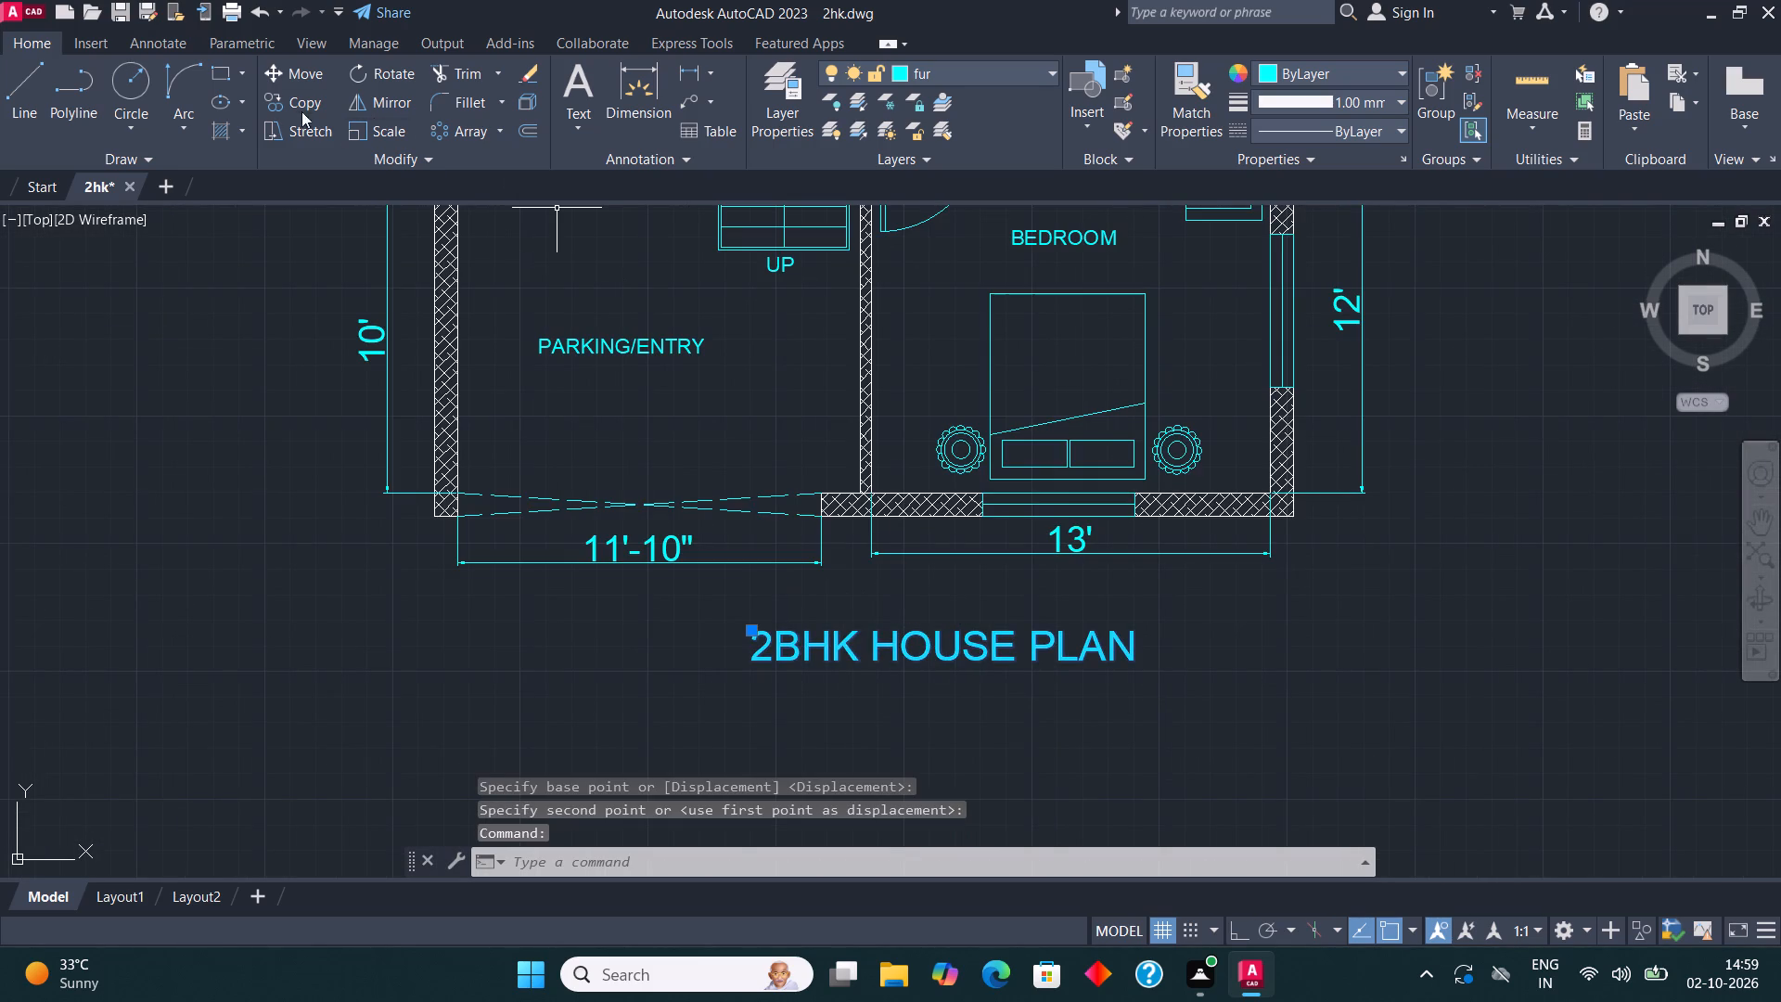
pyautogui.click(285, 79)
pyautogui.scroll(1, 906, 499)
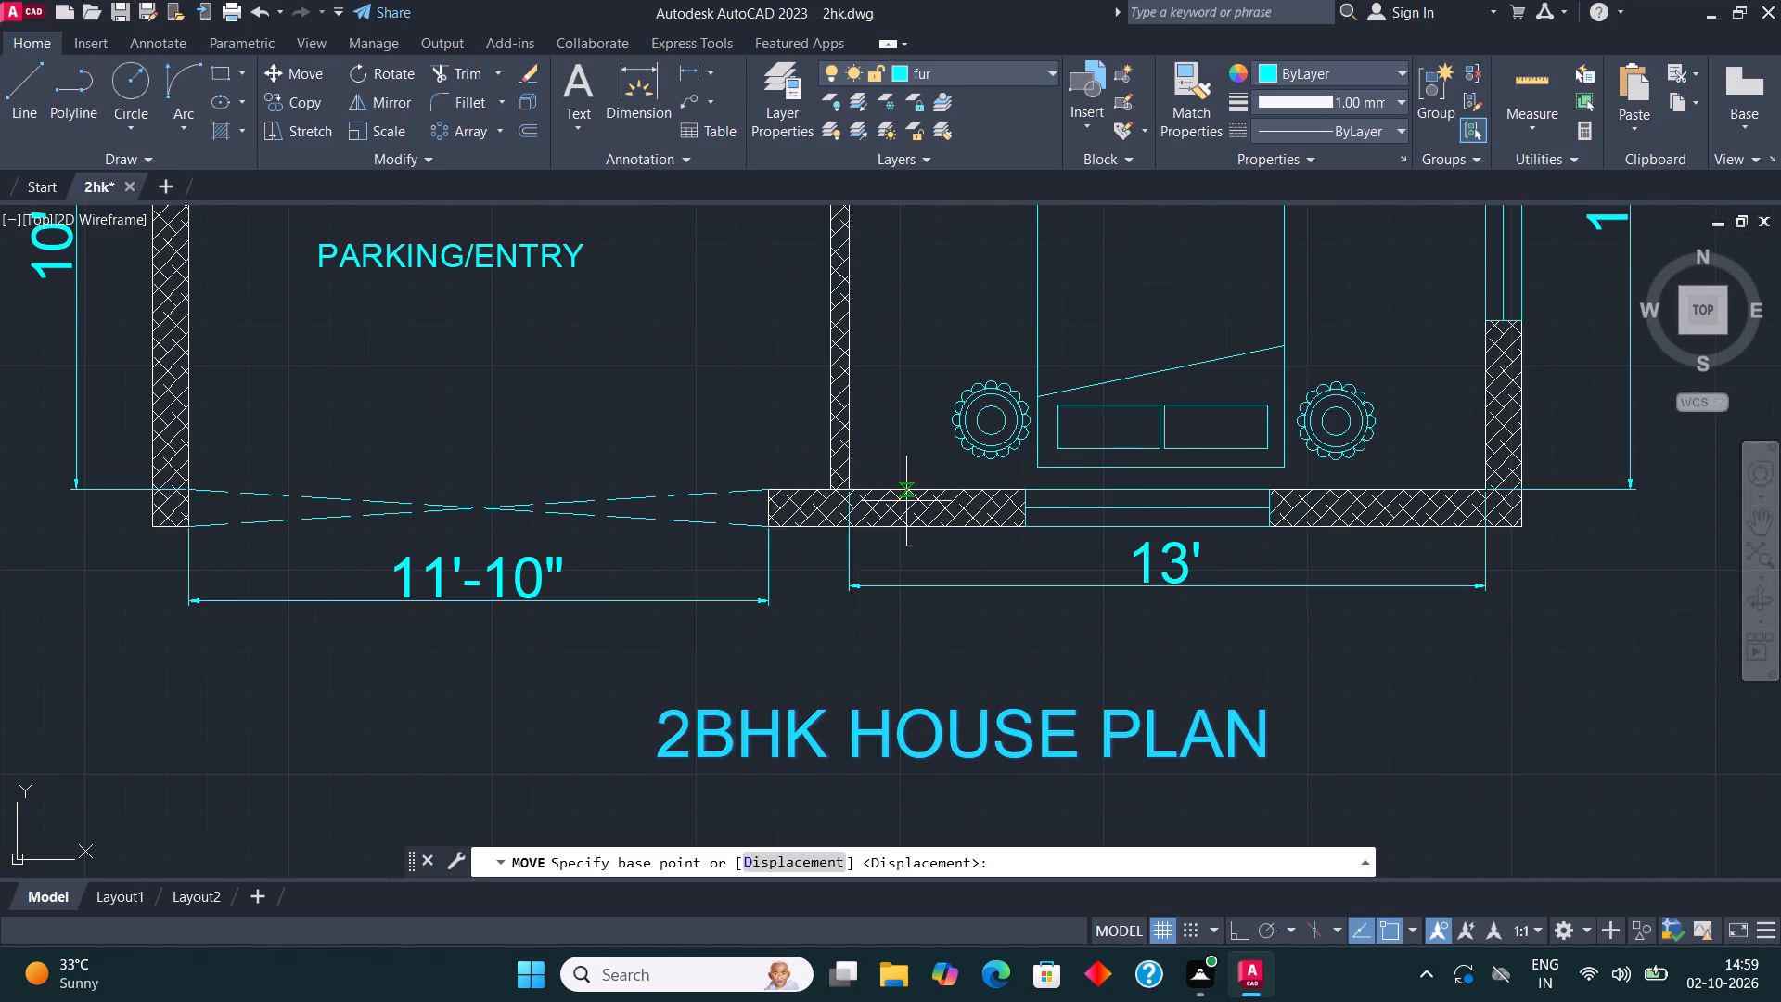
pyautogui.click(939, 729)
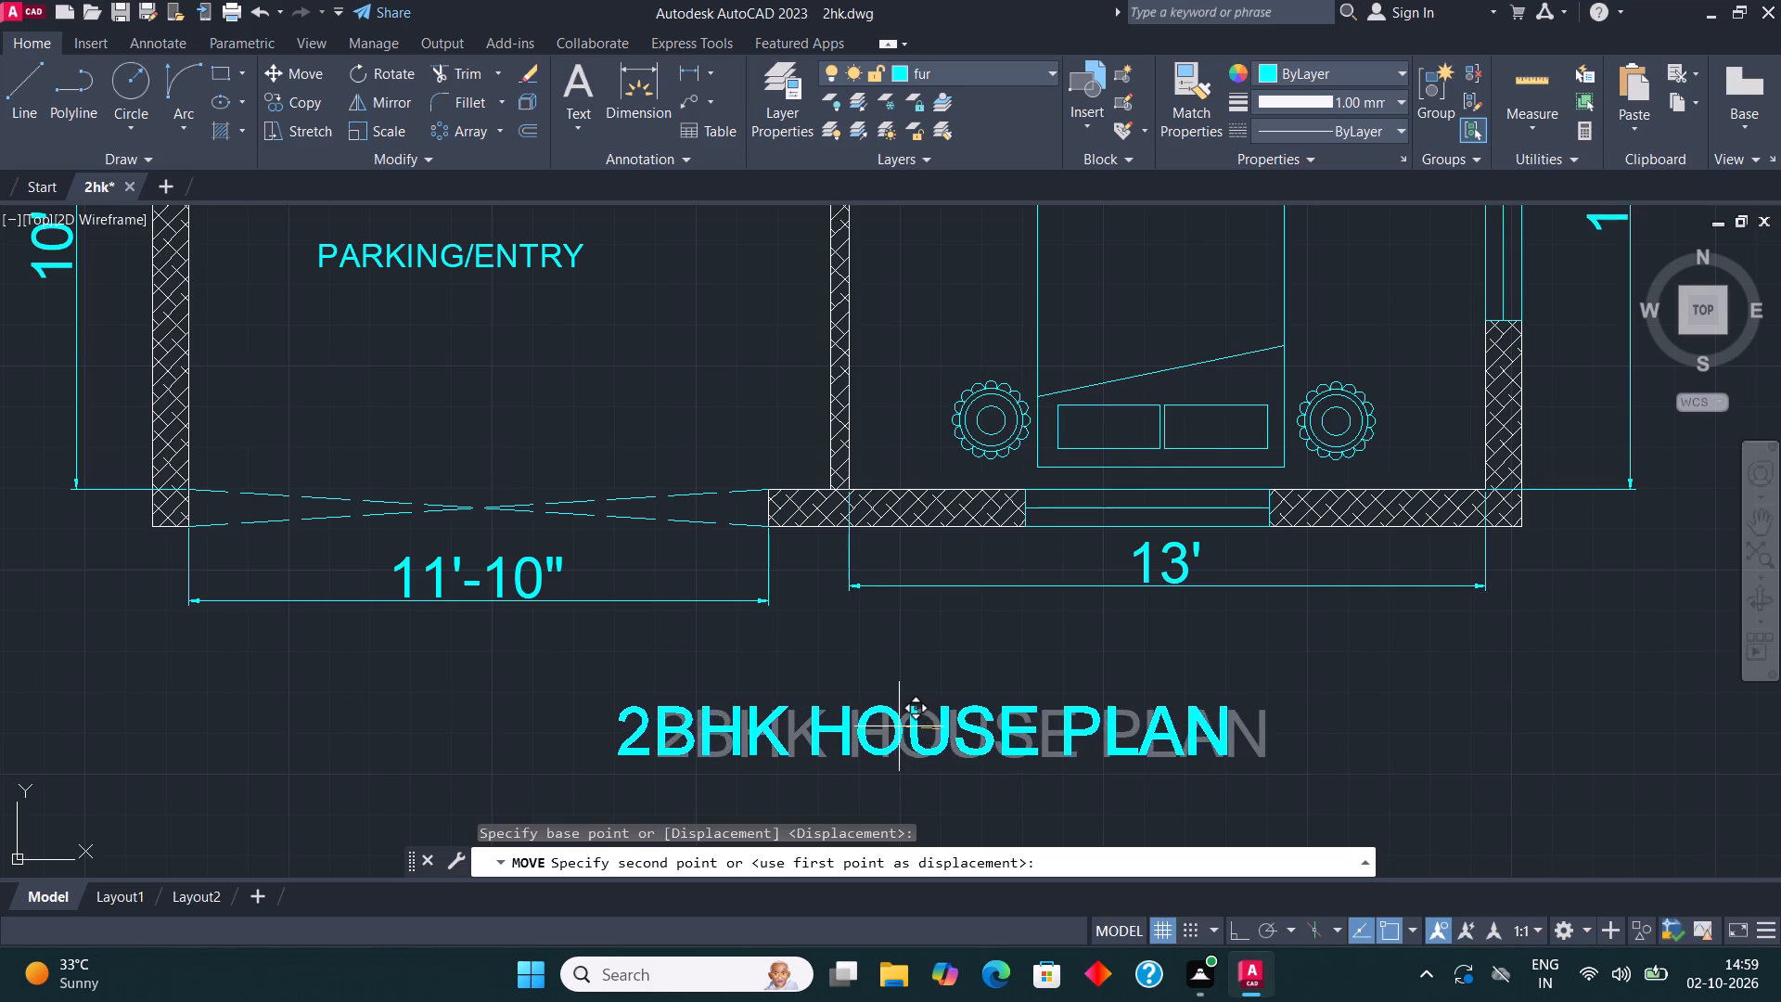
pyautogui.click(899, 726)
# Examine the whole floor plan, checking its rooms, furniture, dimensions and title placement.
pyautogui.scroll(-3, 923, 588)
pyautogui.moveTo(1025, 574); pyautogui.dragTo(1038, 720, button='middle')
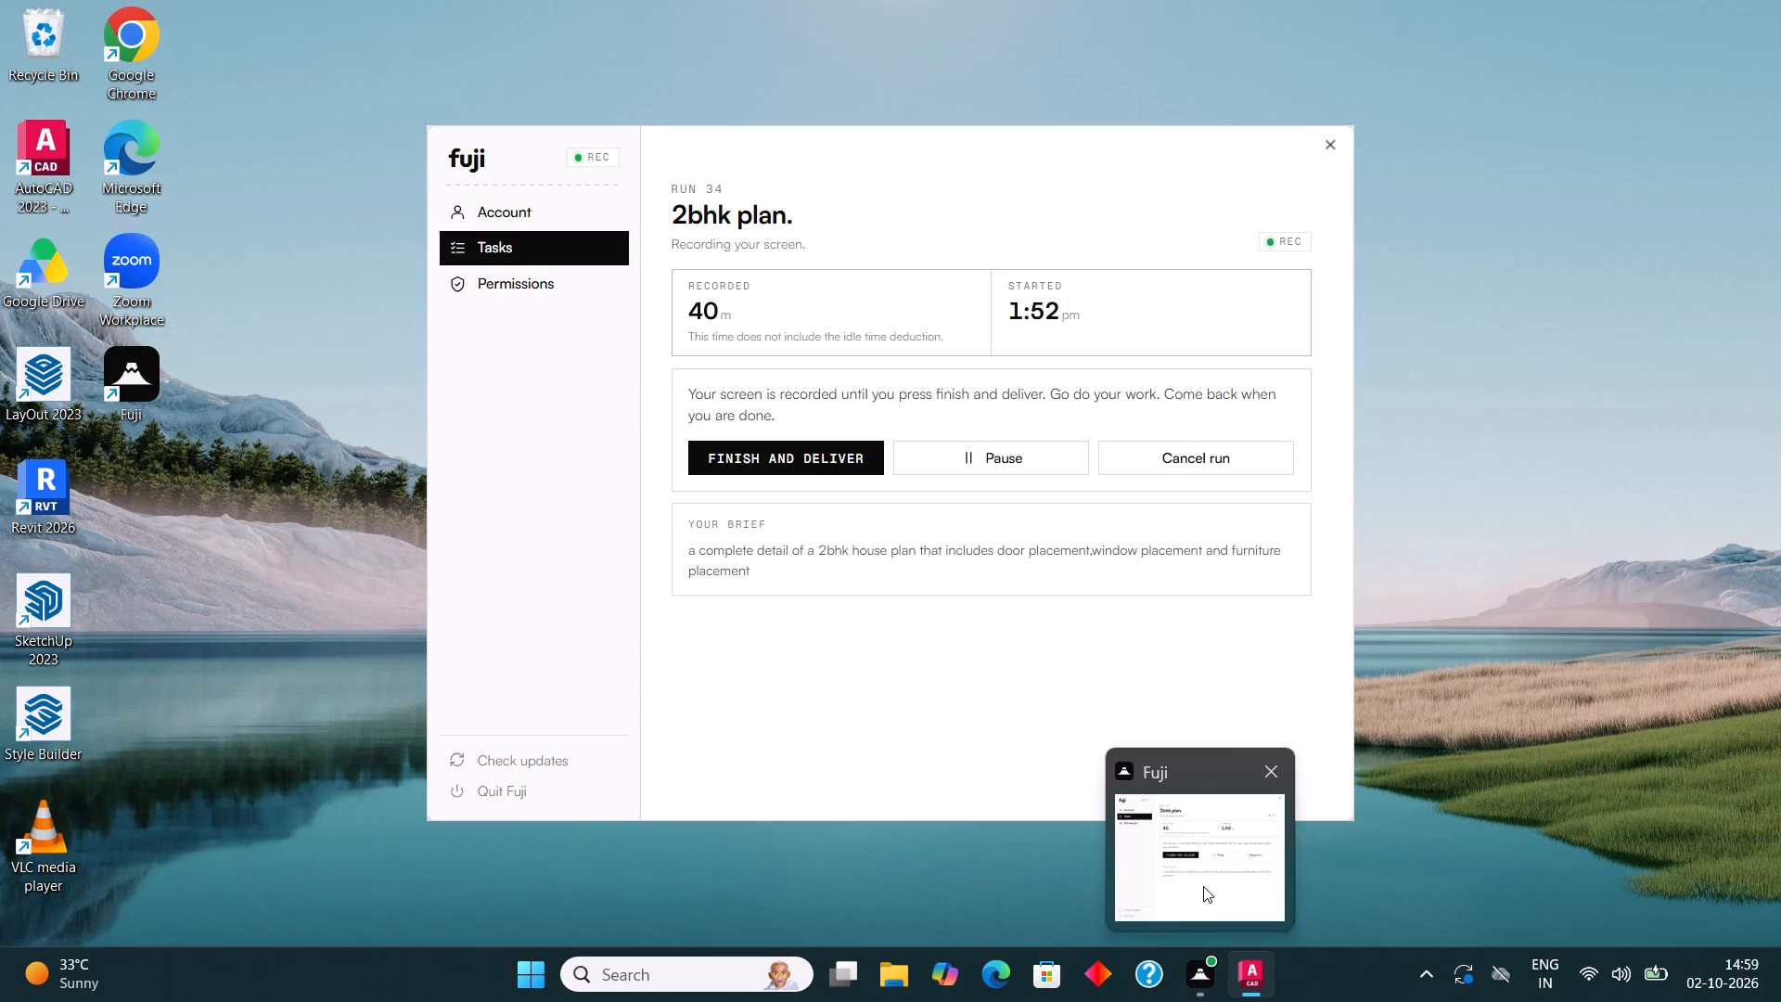
pyautogui.moveTo(1165, 565); pyautogui.dragTo(1167, 559, button='middle')
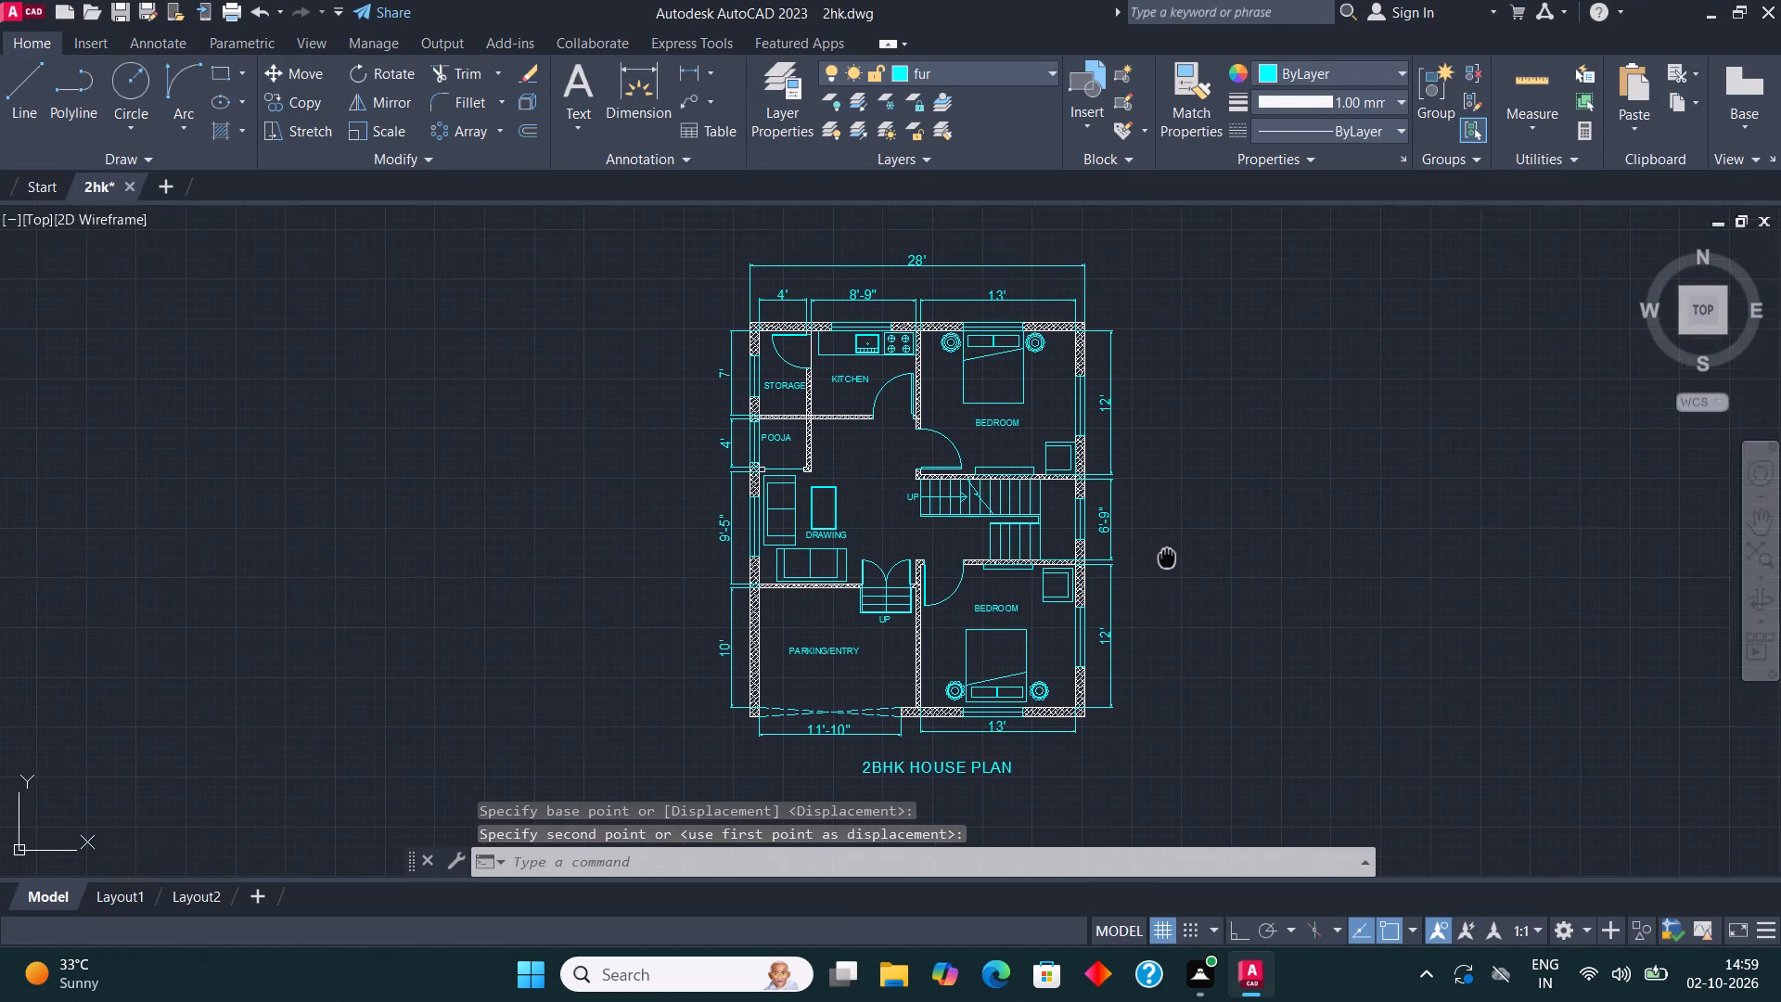
pyautogui.moveTo(1167, 559); pyautogui.dragTo(1118, 561, button='middle')
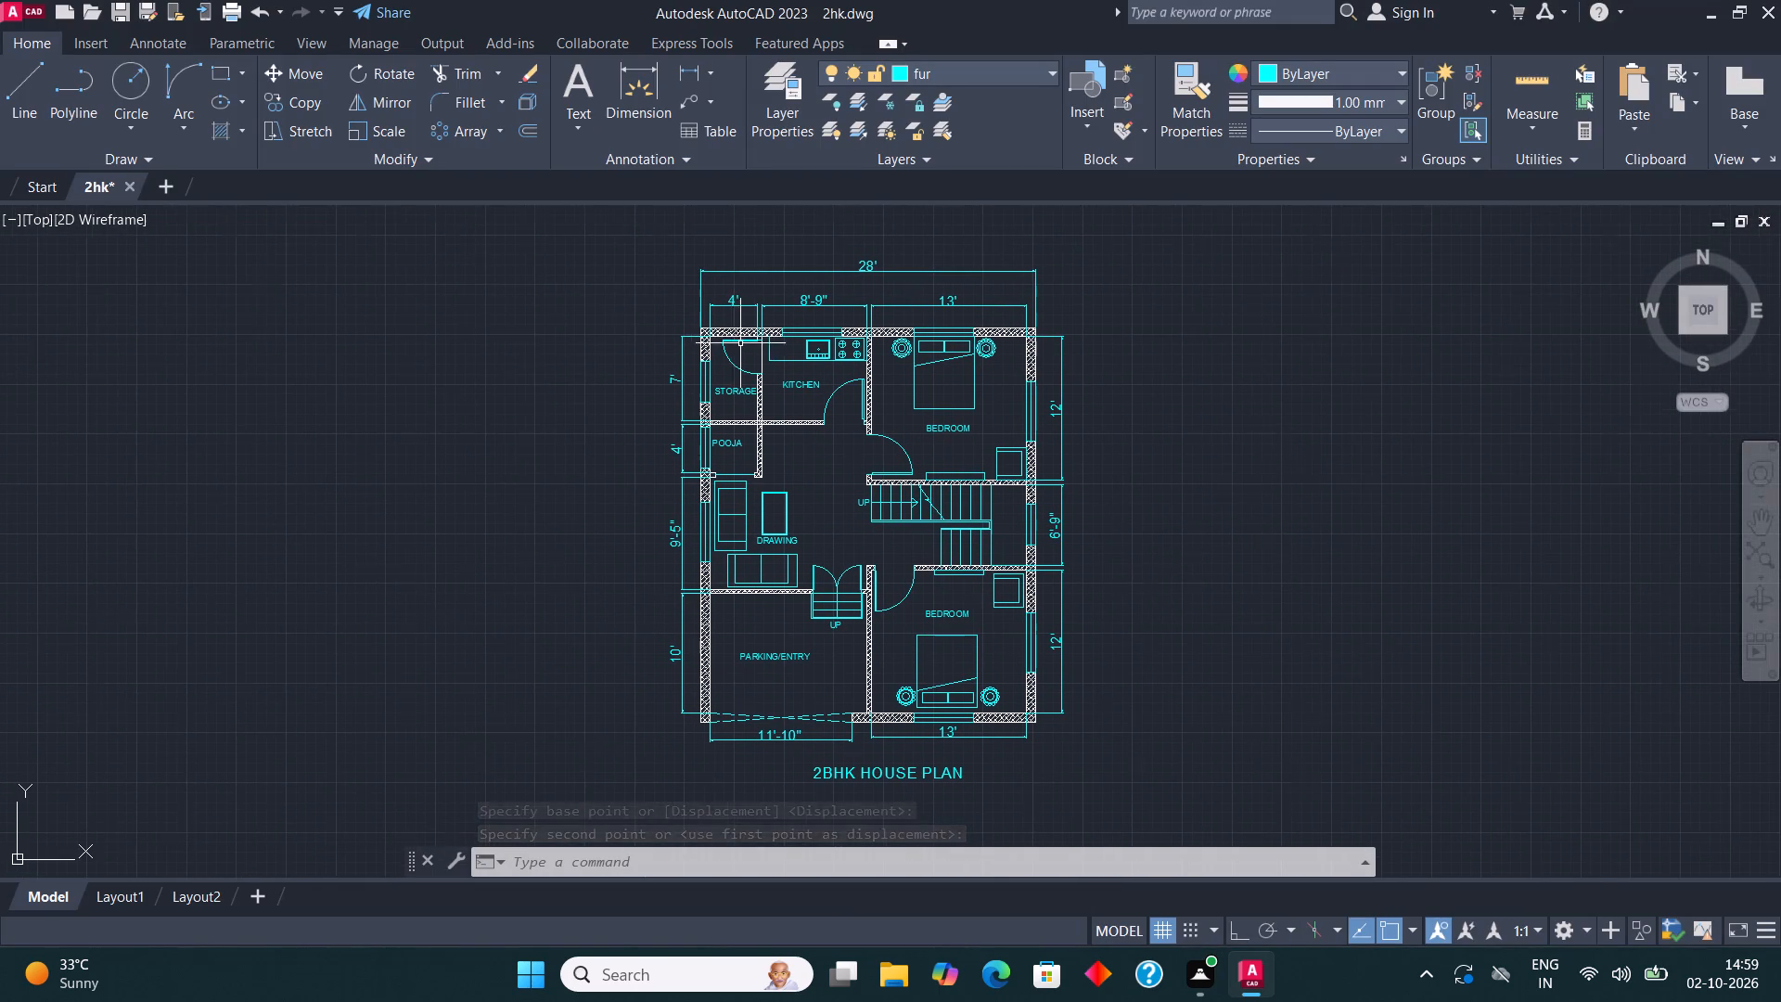
pyautogui.scroll(3, 740, 343)
pyautogui.scroll(-2, 855, 422)
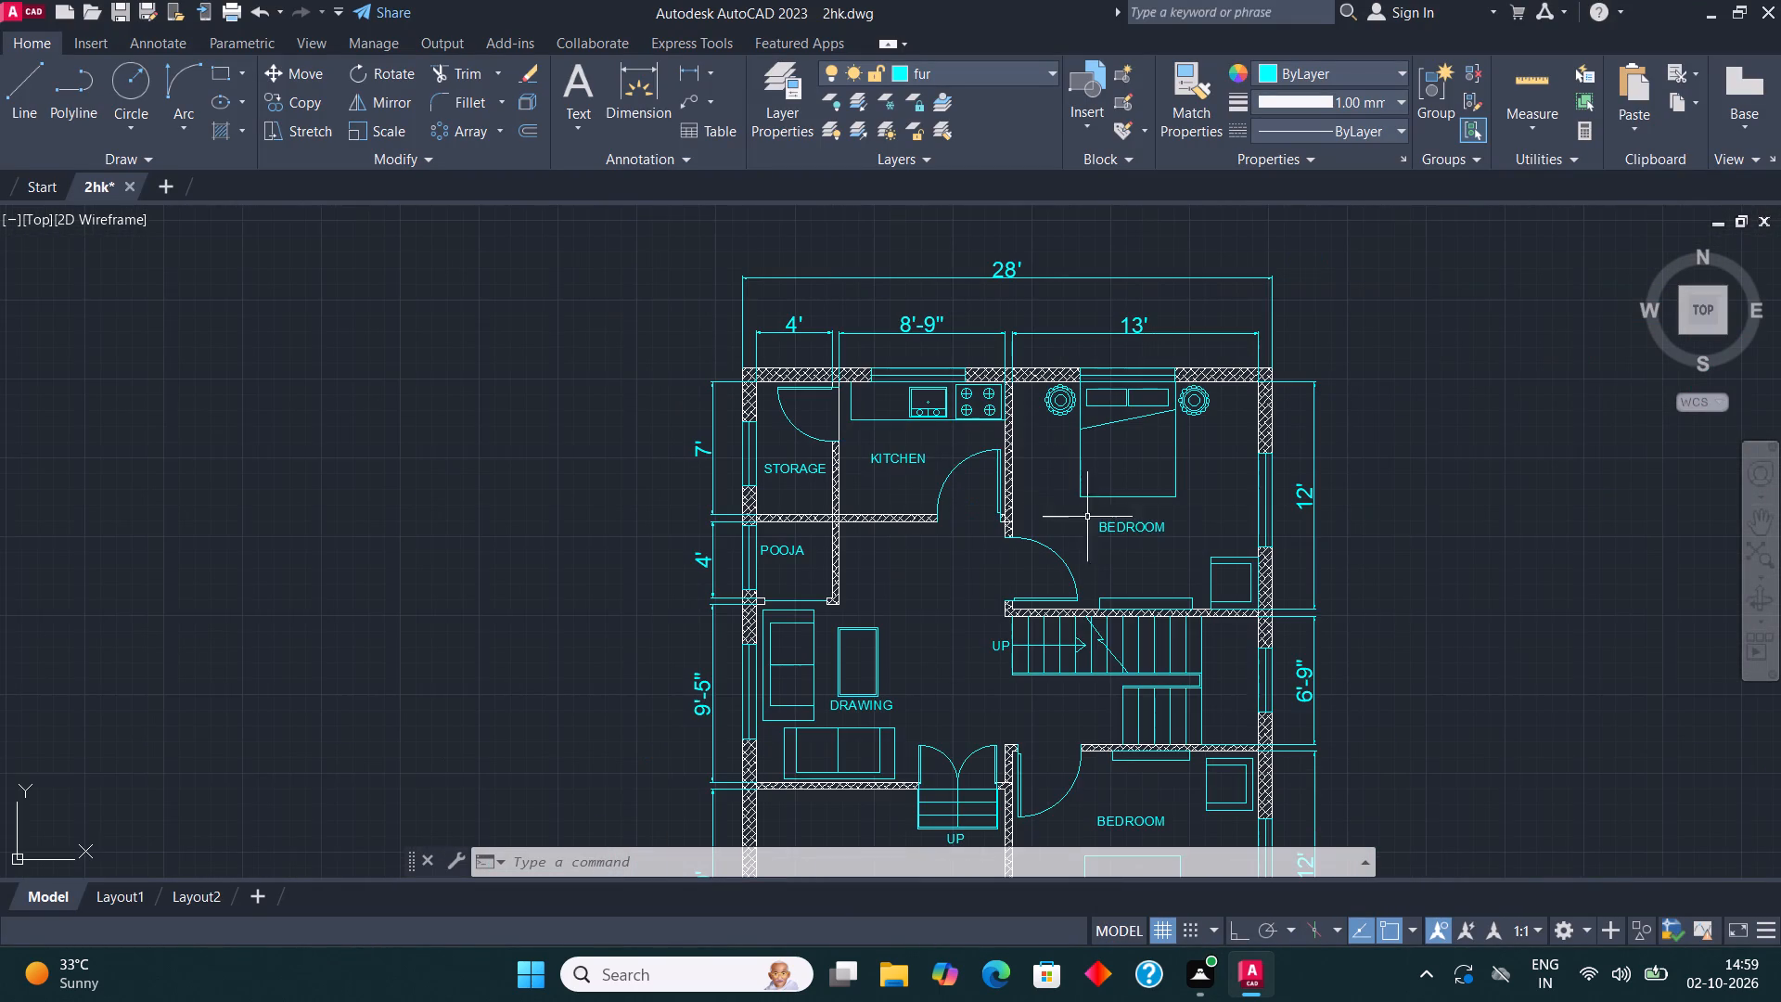
pyautogui.scroll(-2, 1067, 497)
pyautogui.scroll(2, 1155, 649)
pyautogui.moveTo(1015, 348); pyautogui.dragTo(1014, 563, button='middle')
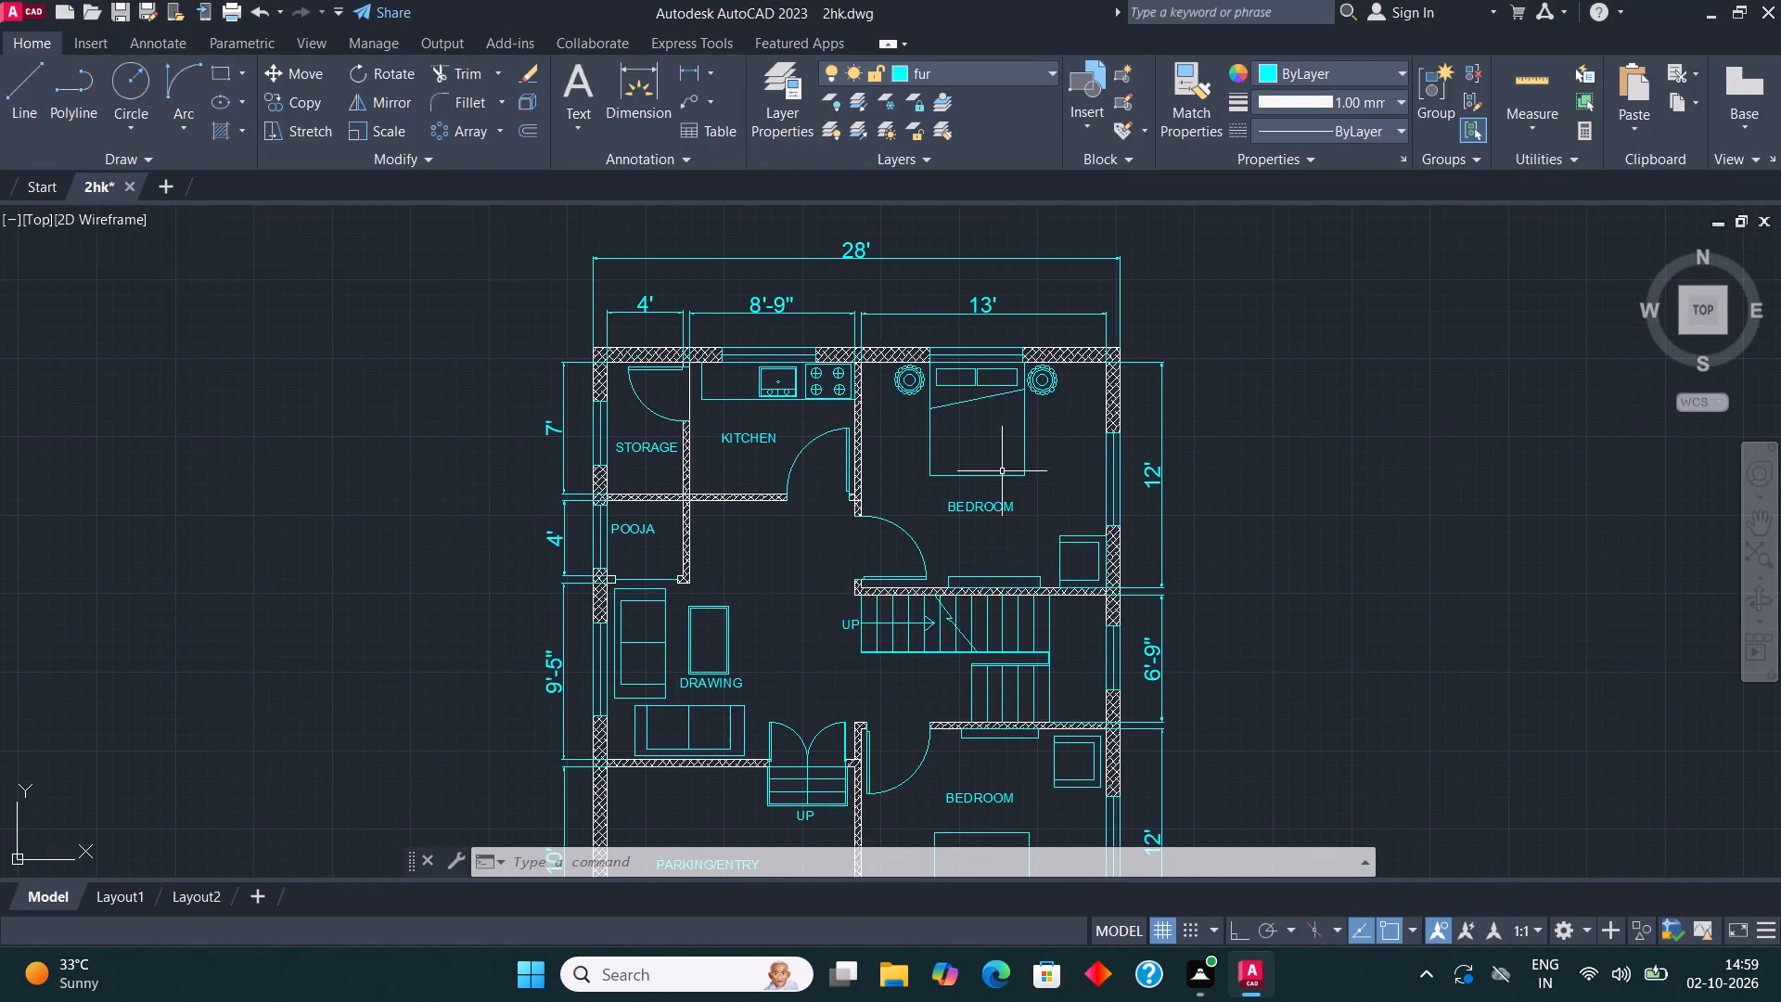
pyautogui.scroll(-1, 1000, 475)
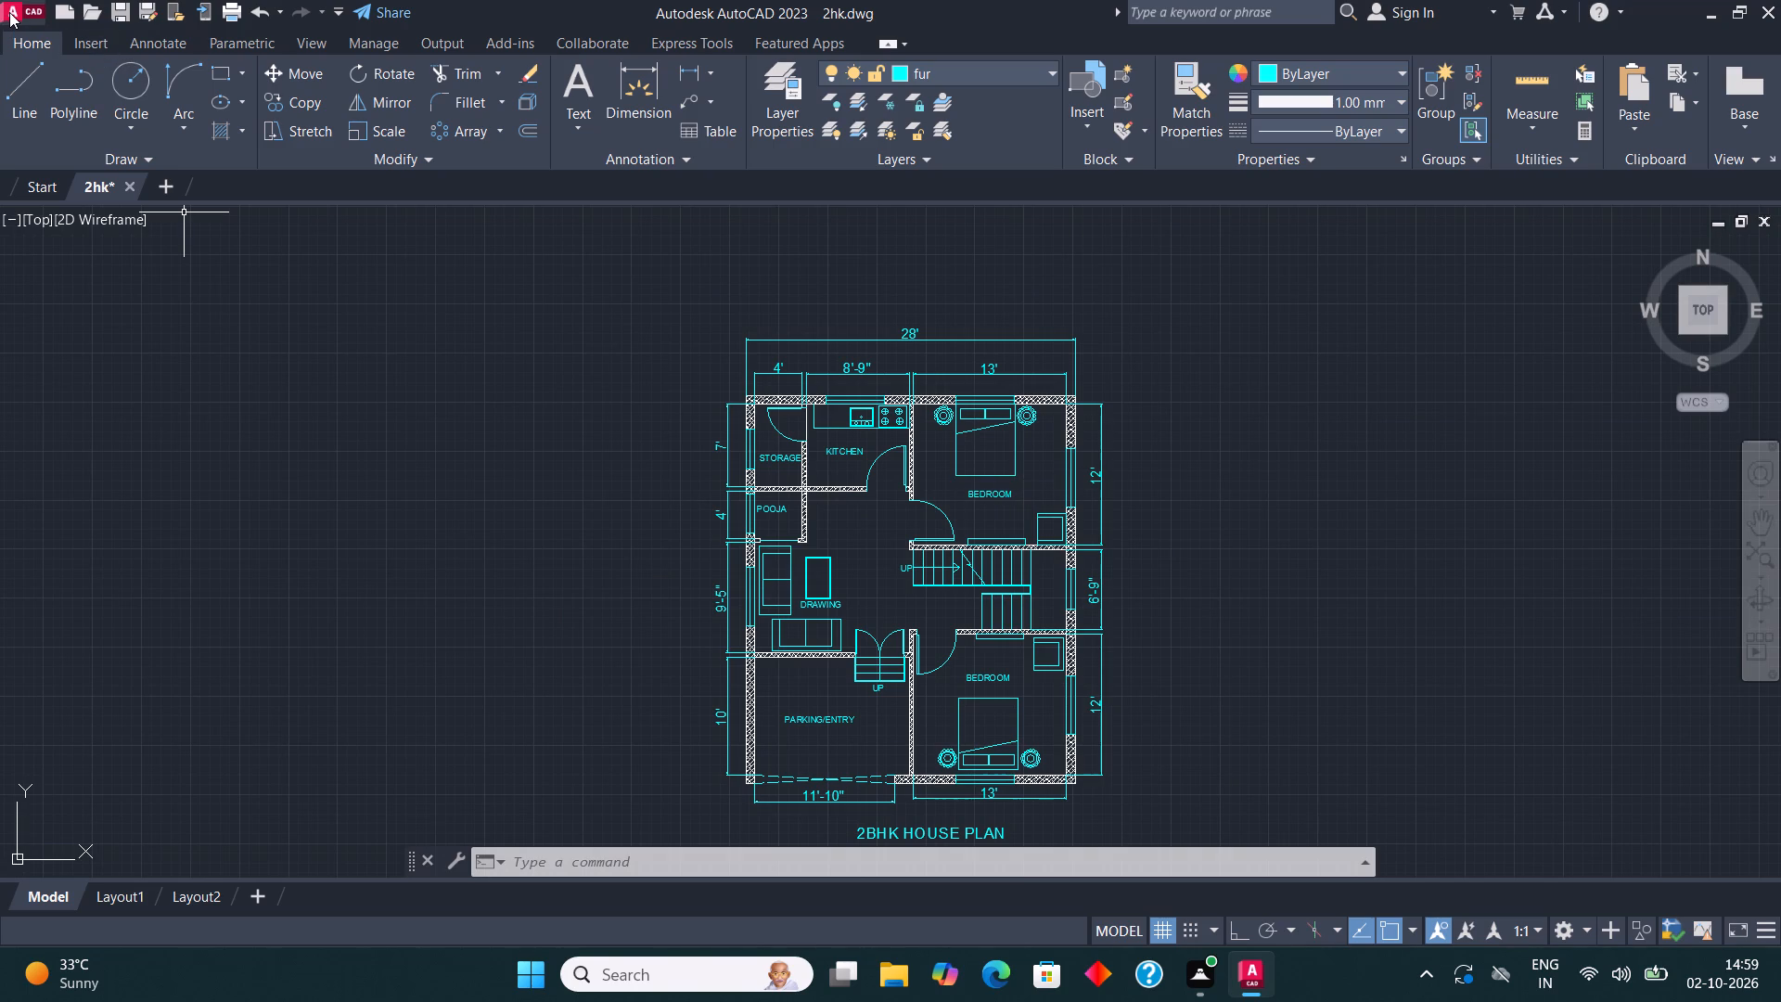
# Save the 2hk.dwg drawing.
pyautogui.click(9, 12)
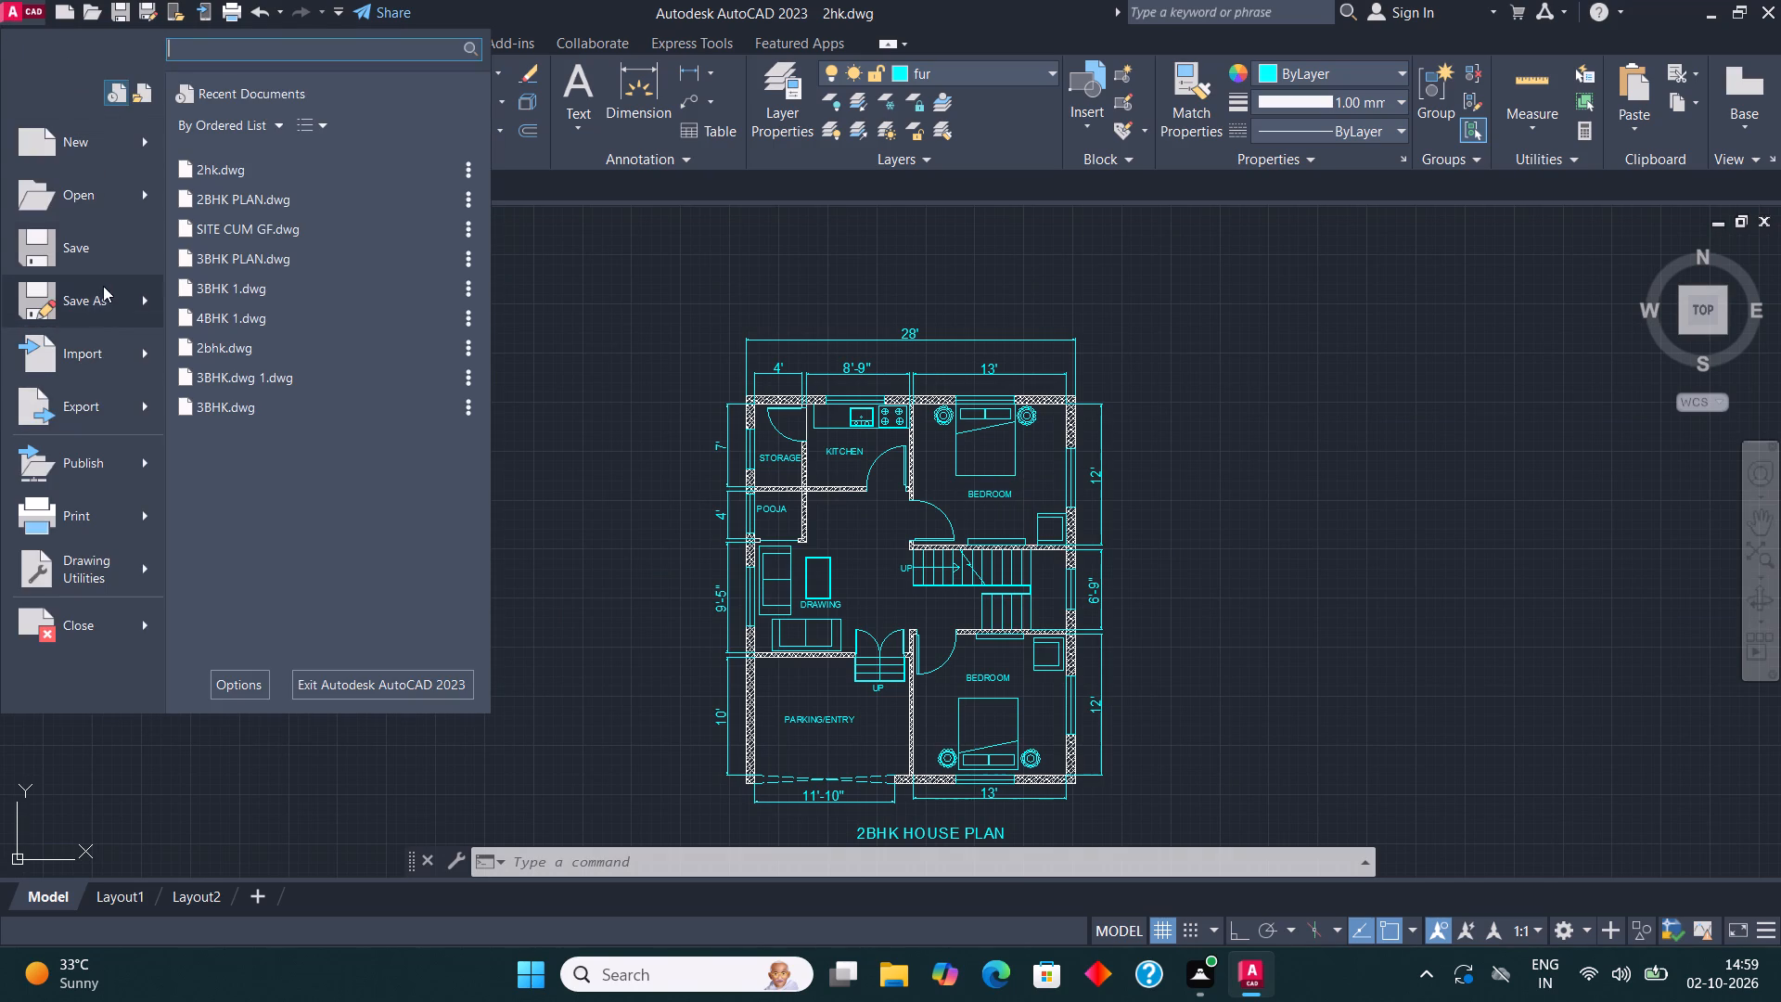
pyautogui.click(99, 253)
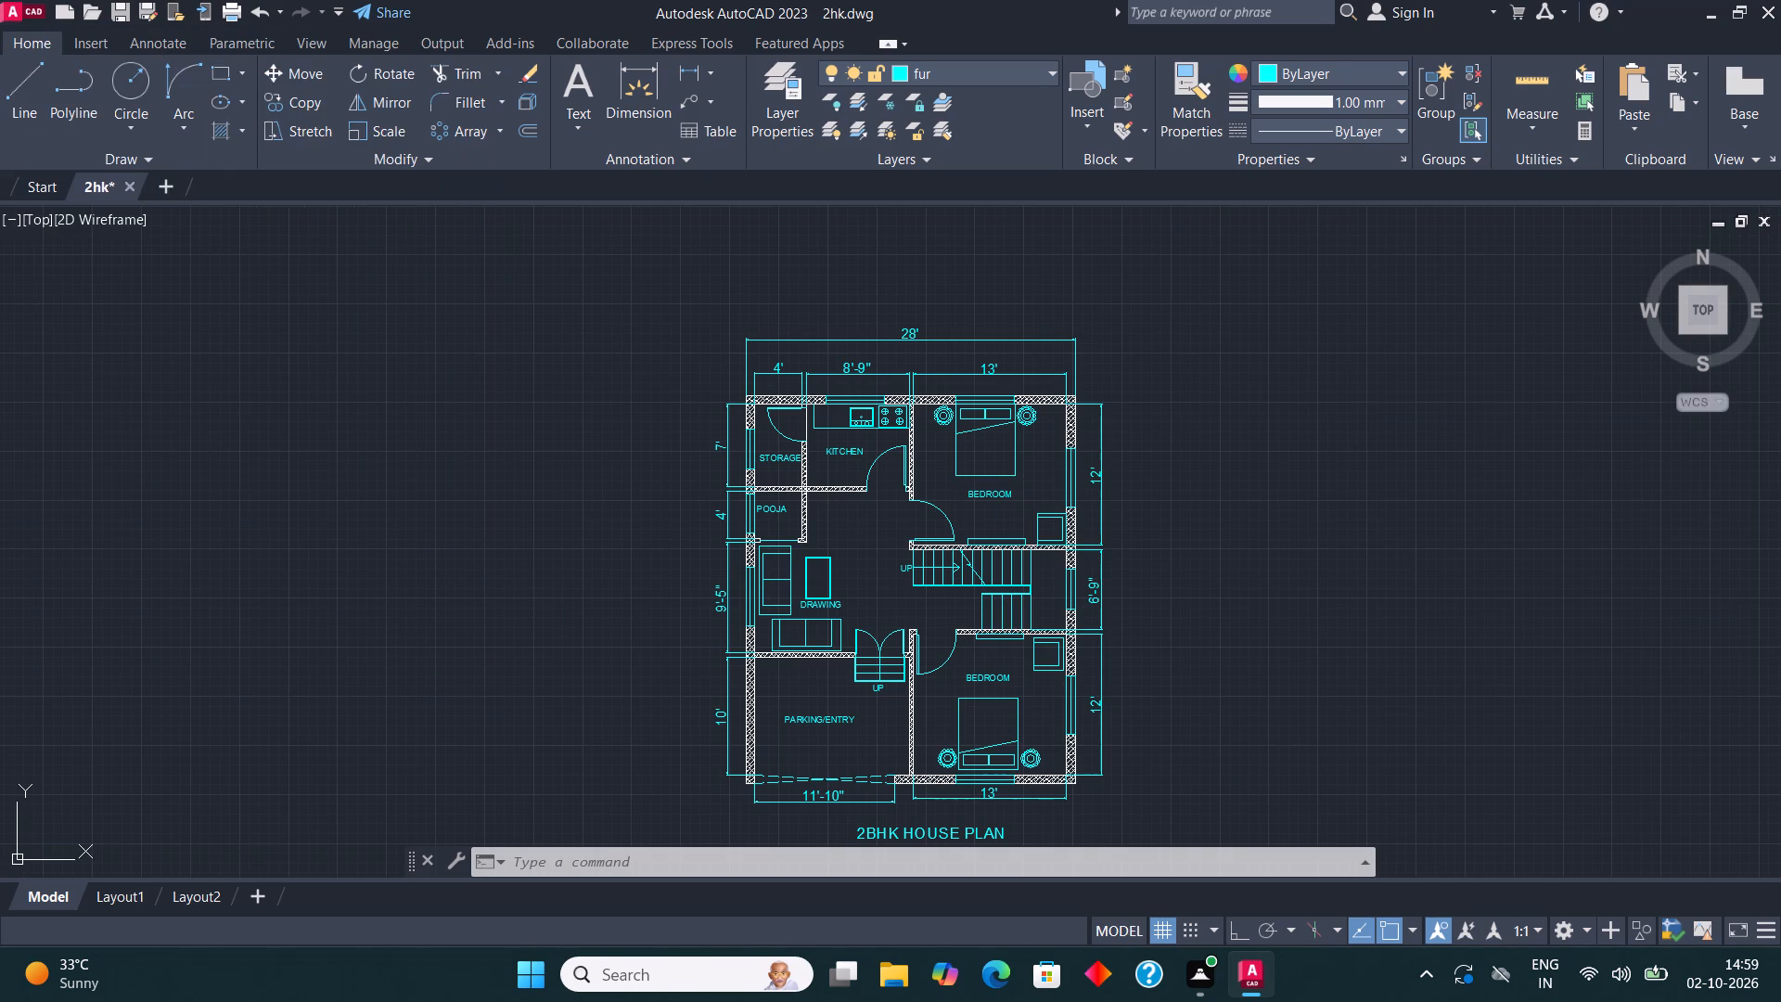
# Set up a plot with AutoCAD PDF (High Quality Print).pc3 and a Window plot area enclosing the plan, its dimensions and its title.
pyautogui.click(11, 8)
pyautogui.click(80, 511)
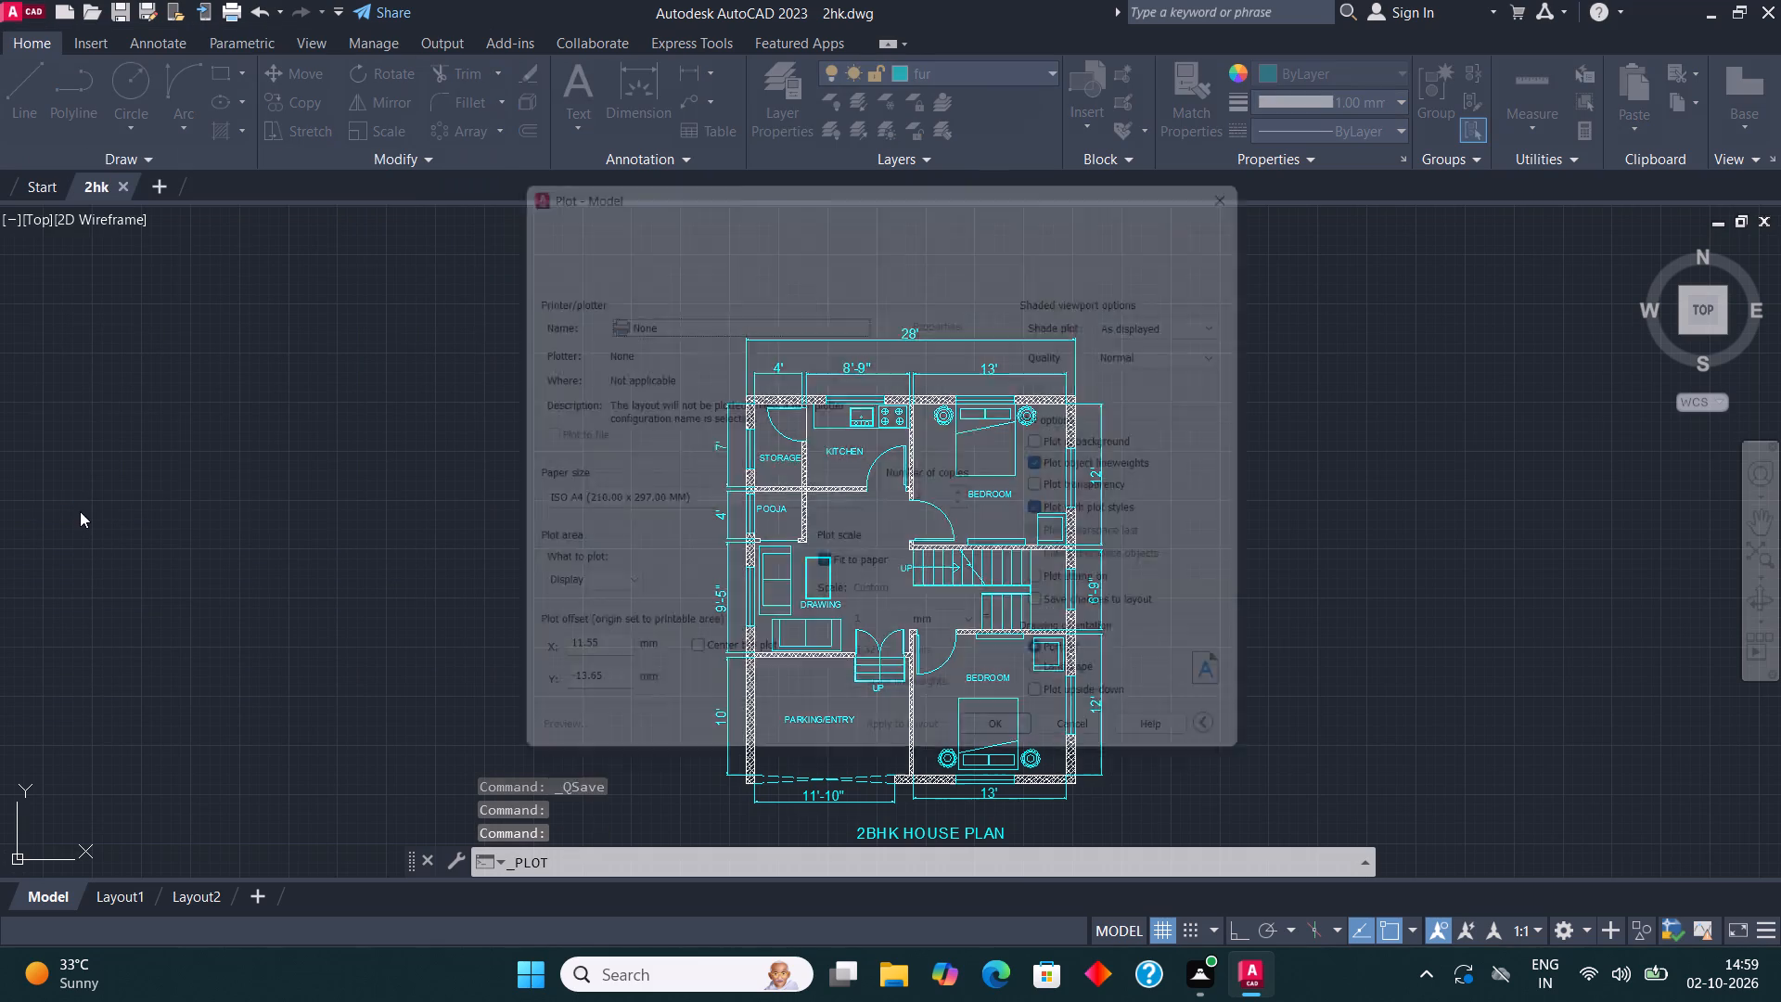
pyautogui.click(877, 310)
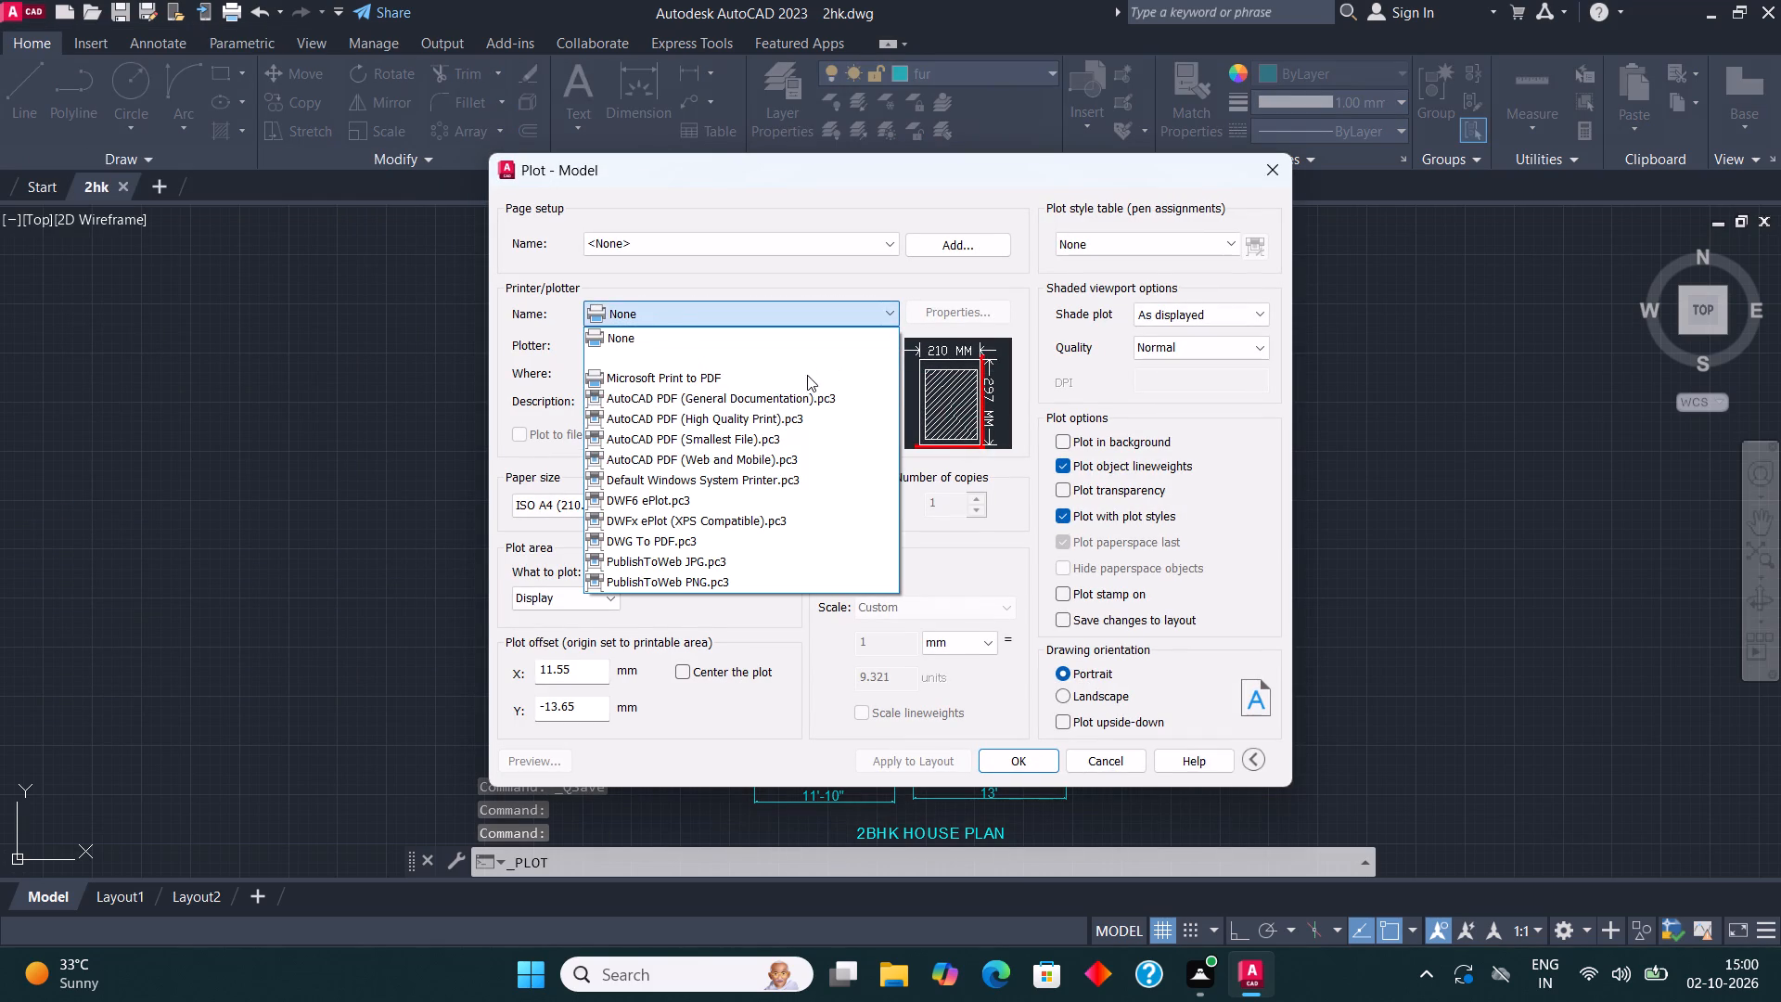
pyautogui.click(794, 420)
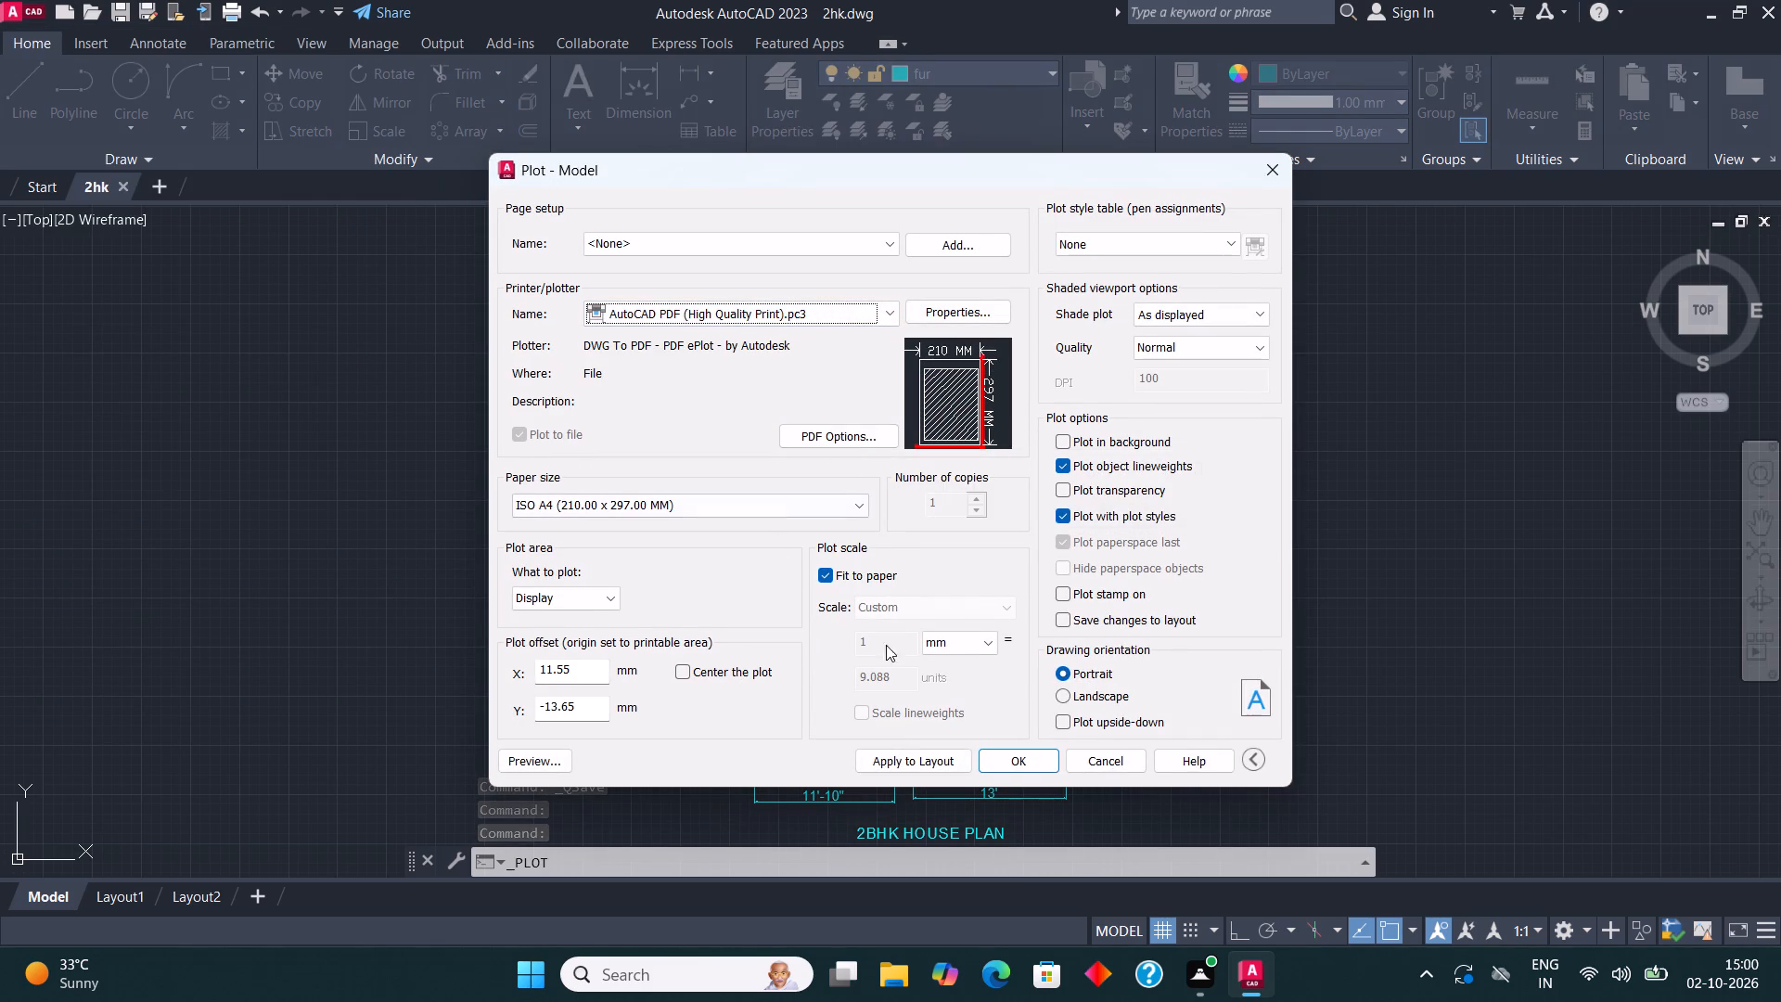
pyautogui.click(606, 597)
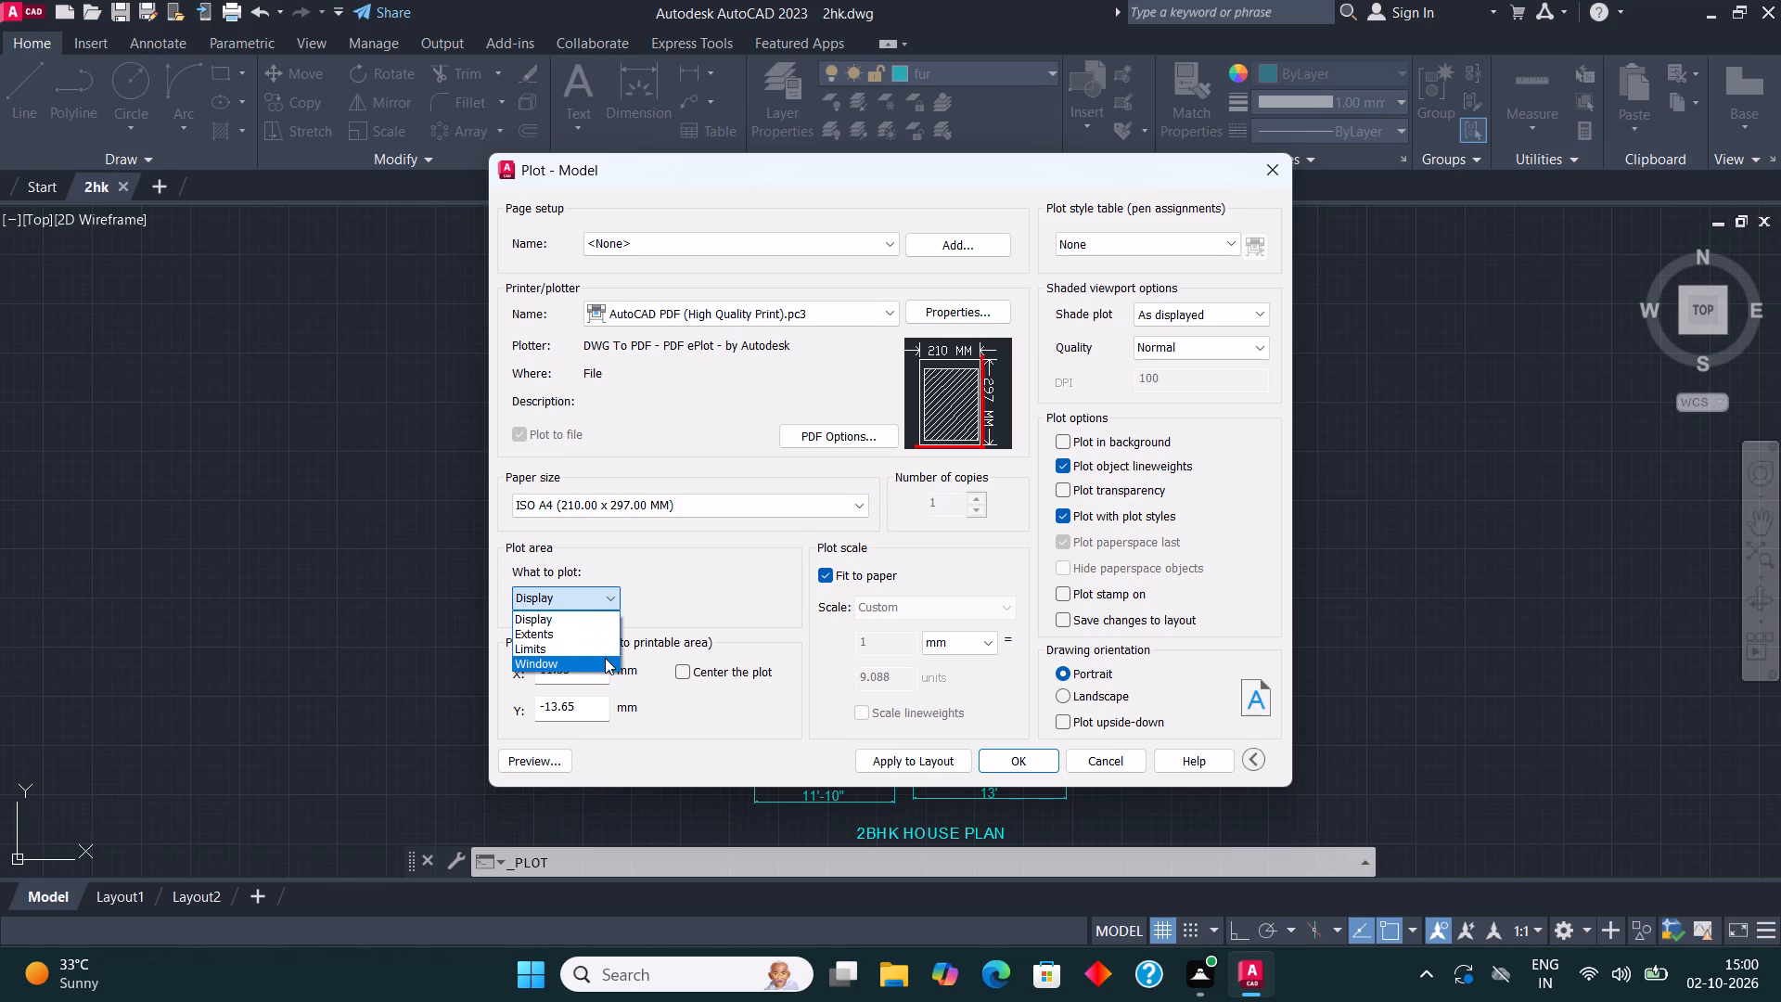
pyautogui.click(605, 658)
pyautogui.moveTo(630, 285); pyautogui.dragTo(1050, 626)
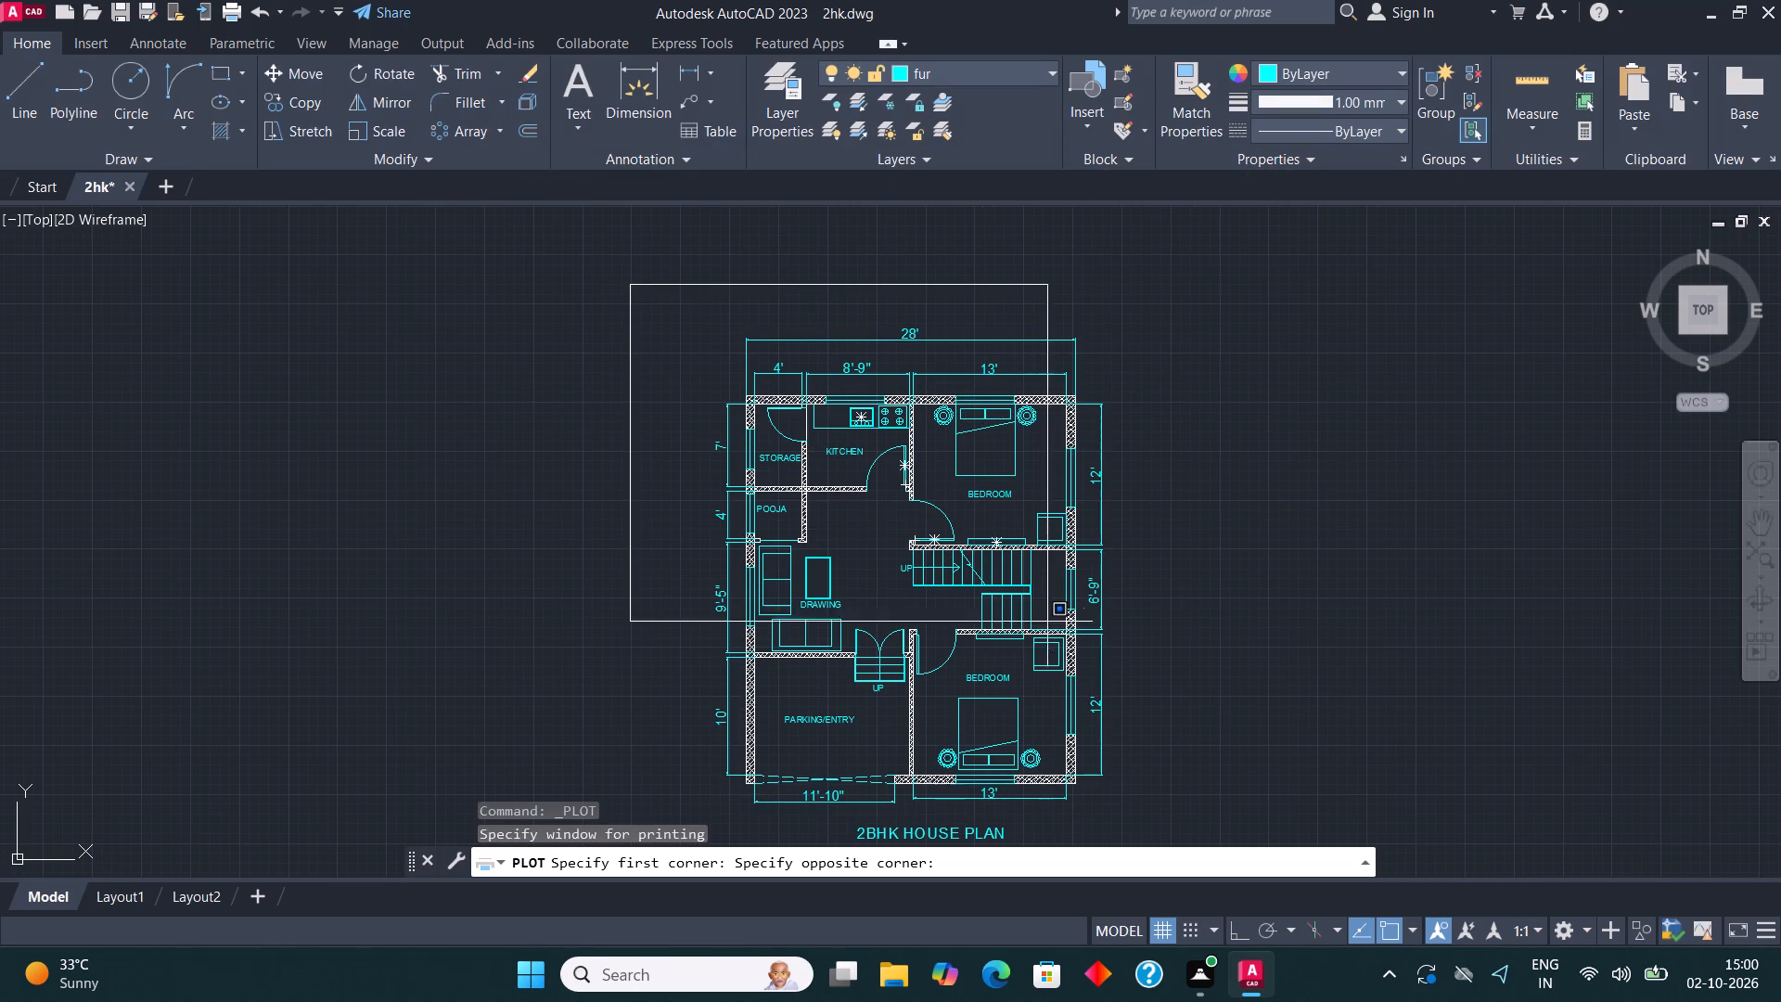
pyautogui.moveTo(1050, 626); pyautogui.dragTo(1210, 854)
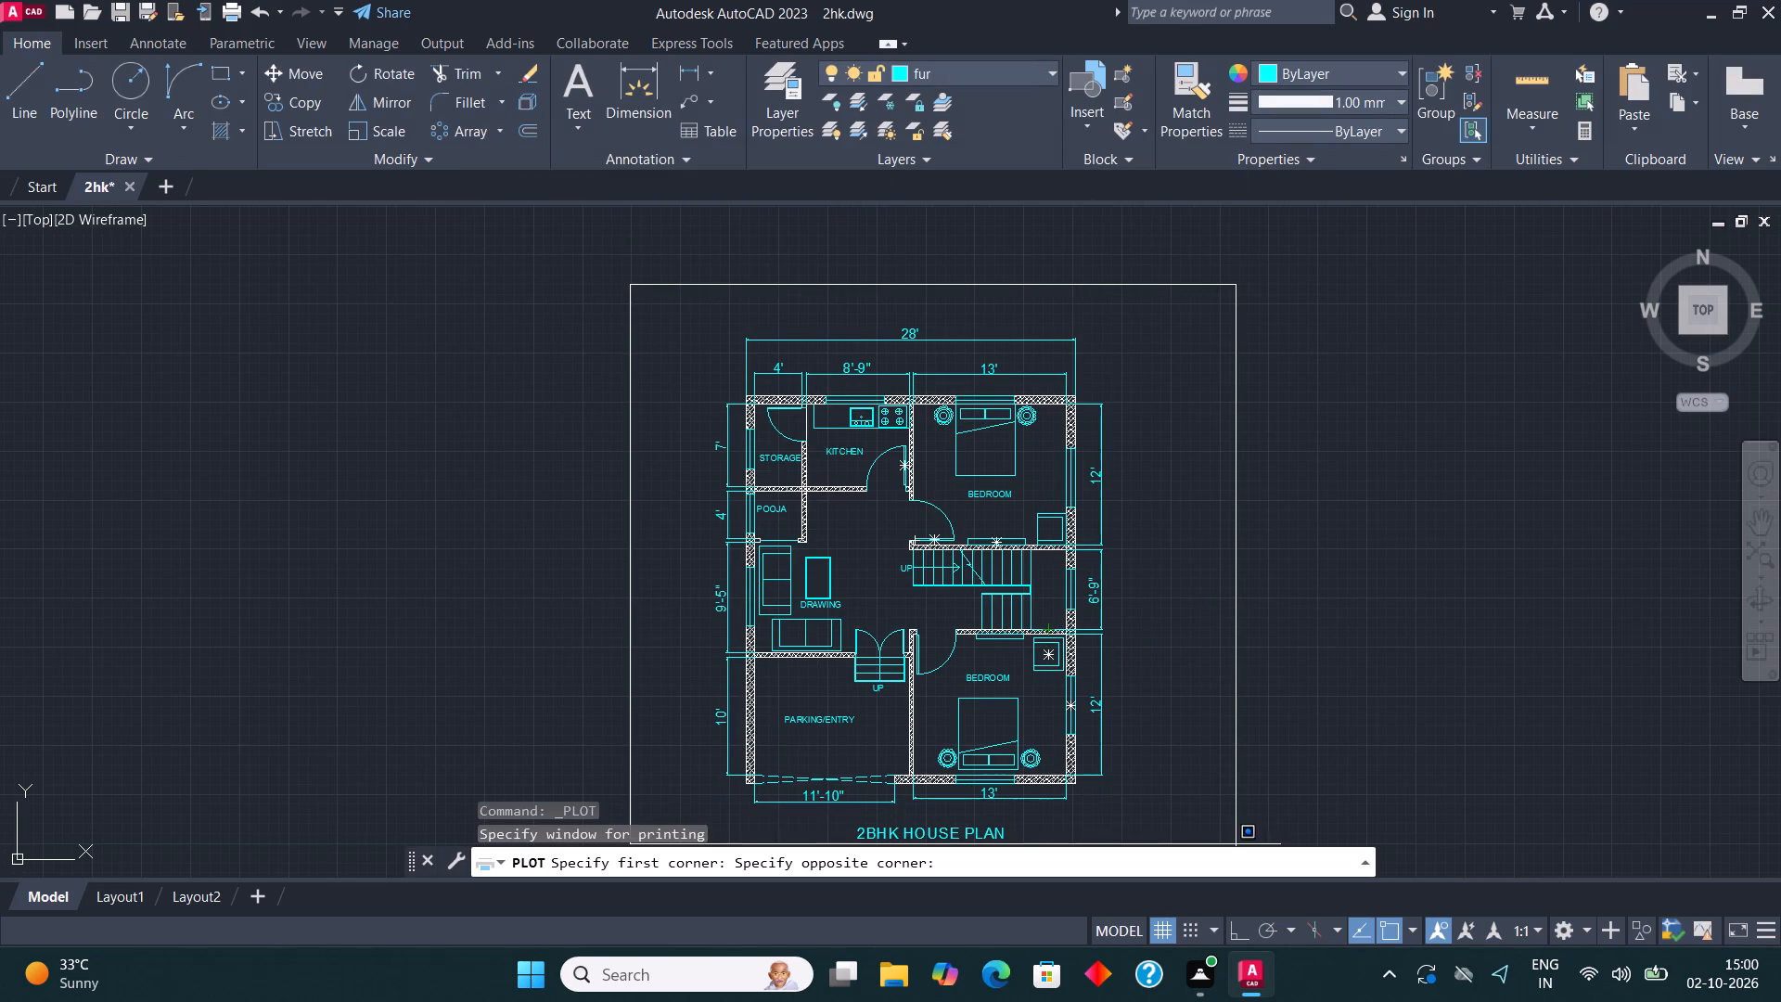
pyautogui.click(1236, 844)
# Plot the drawing to the file 2hk-Model.pdf in the Downloads folder.
pyautogui.click(1015, 766)
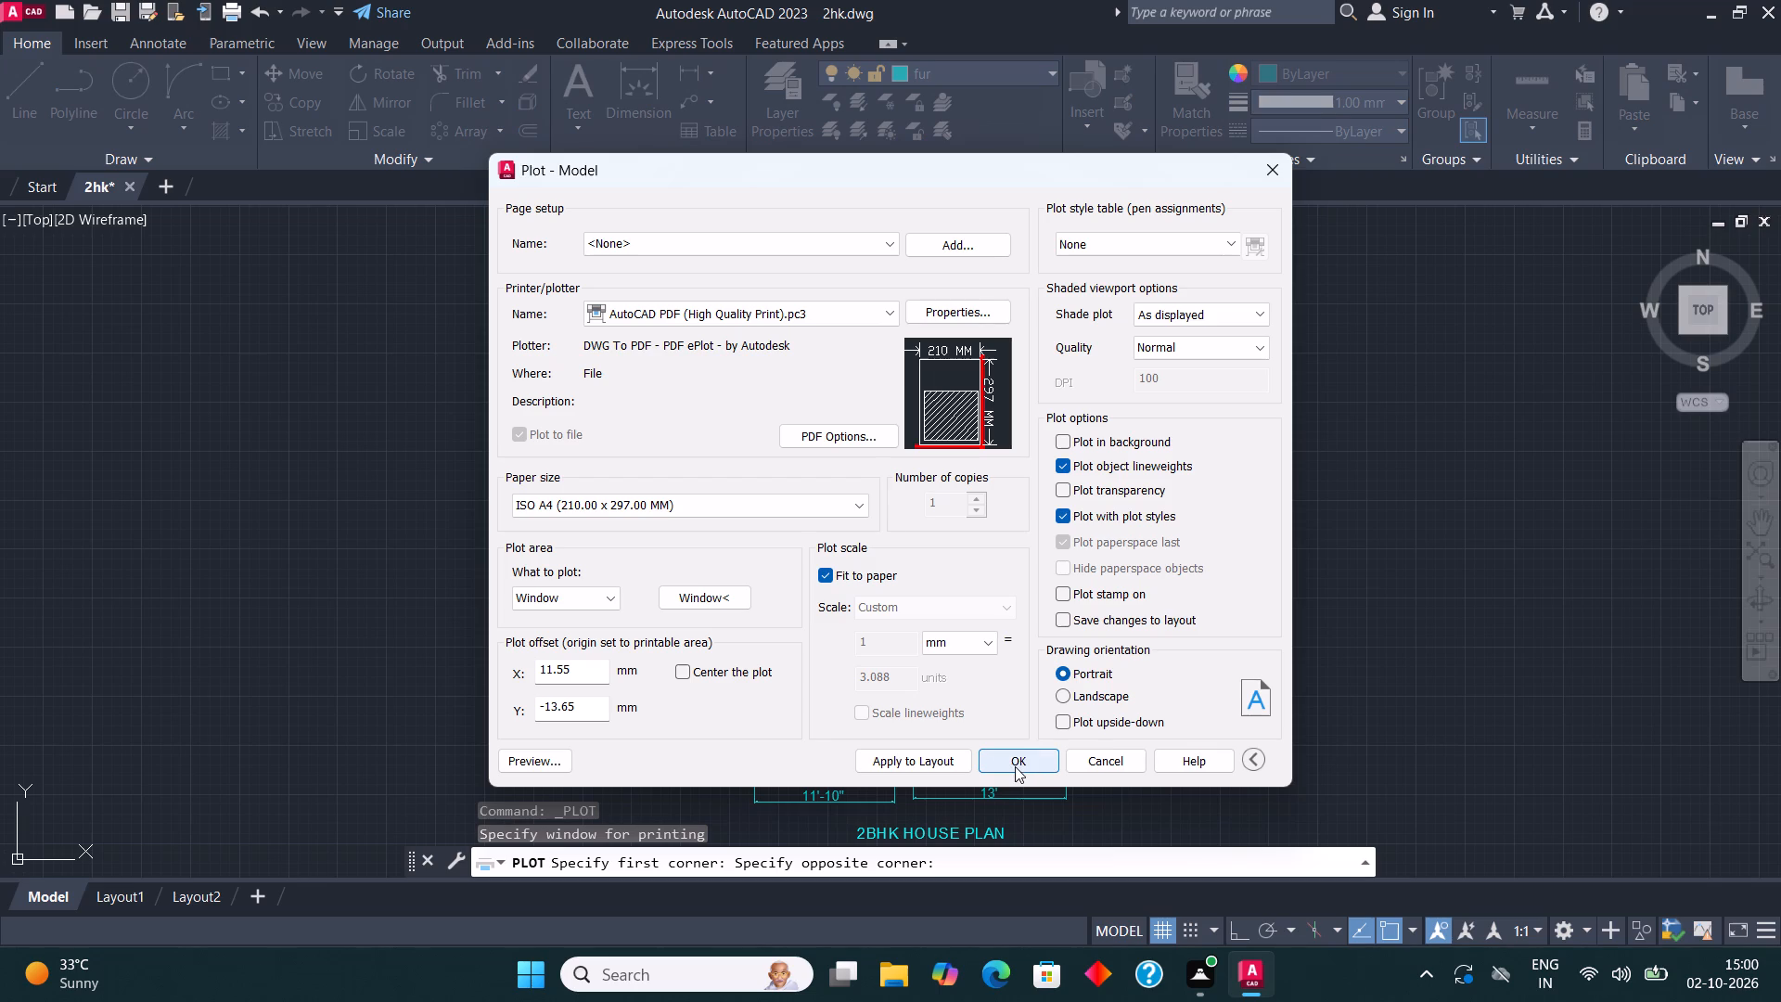
pyautogui.click(800, 234)
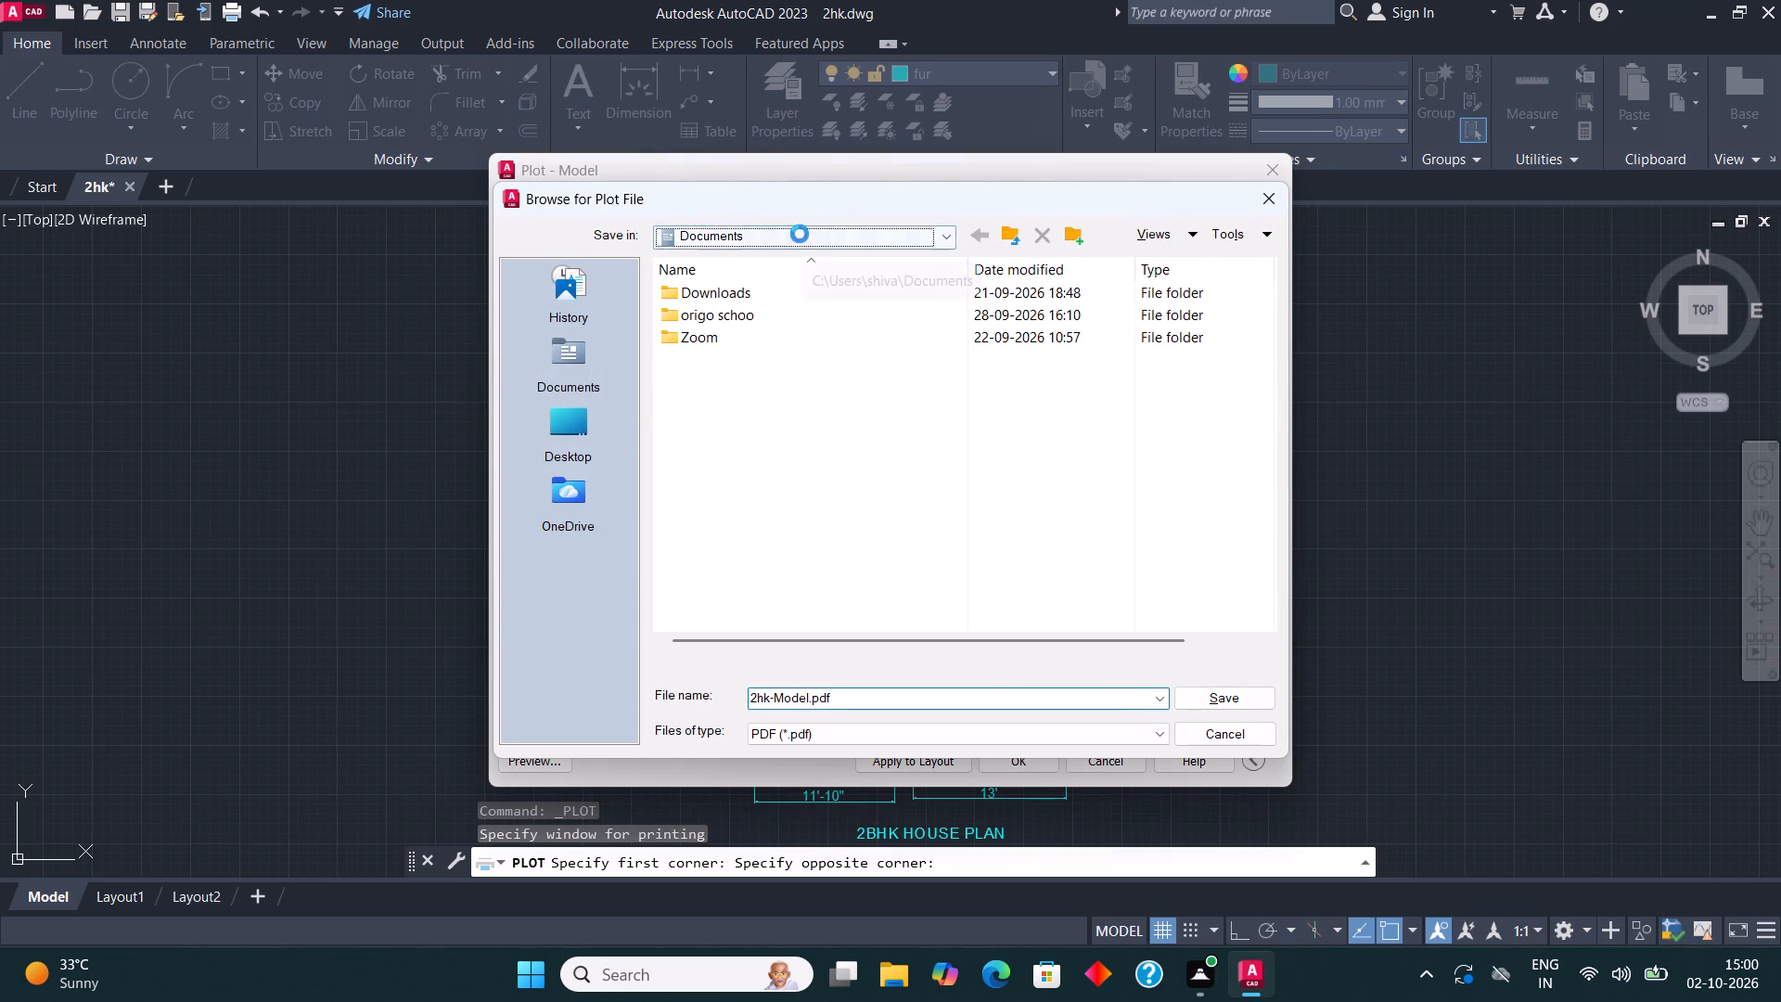
pyautogui.click(803, 406)
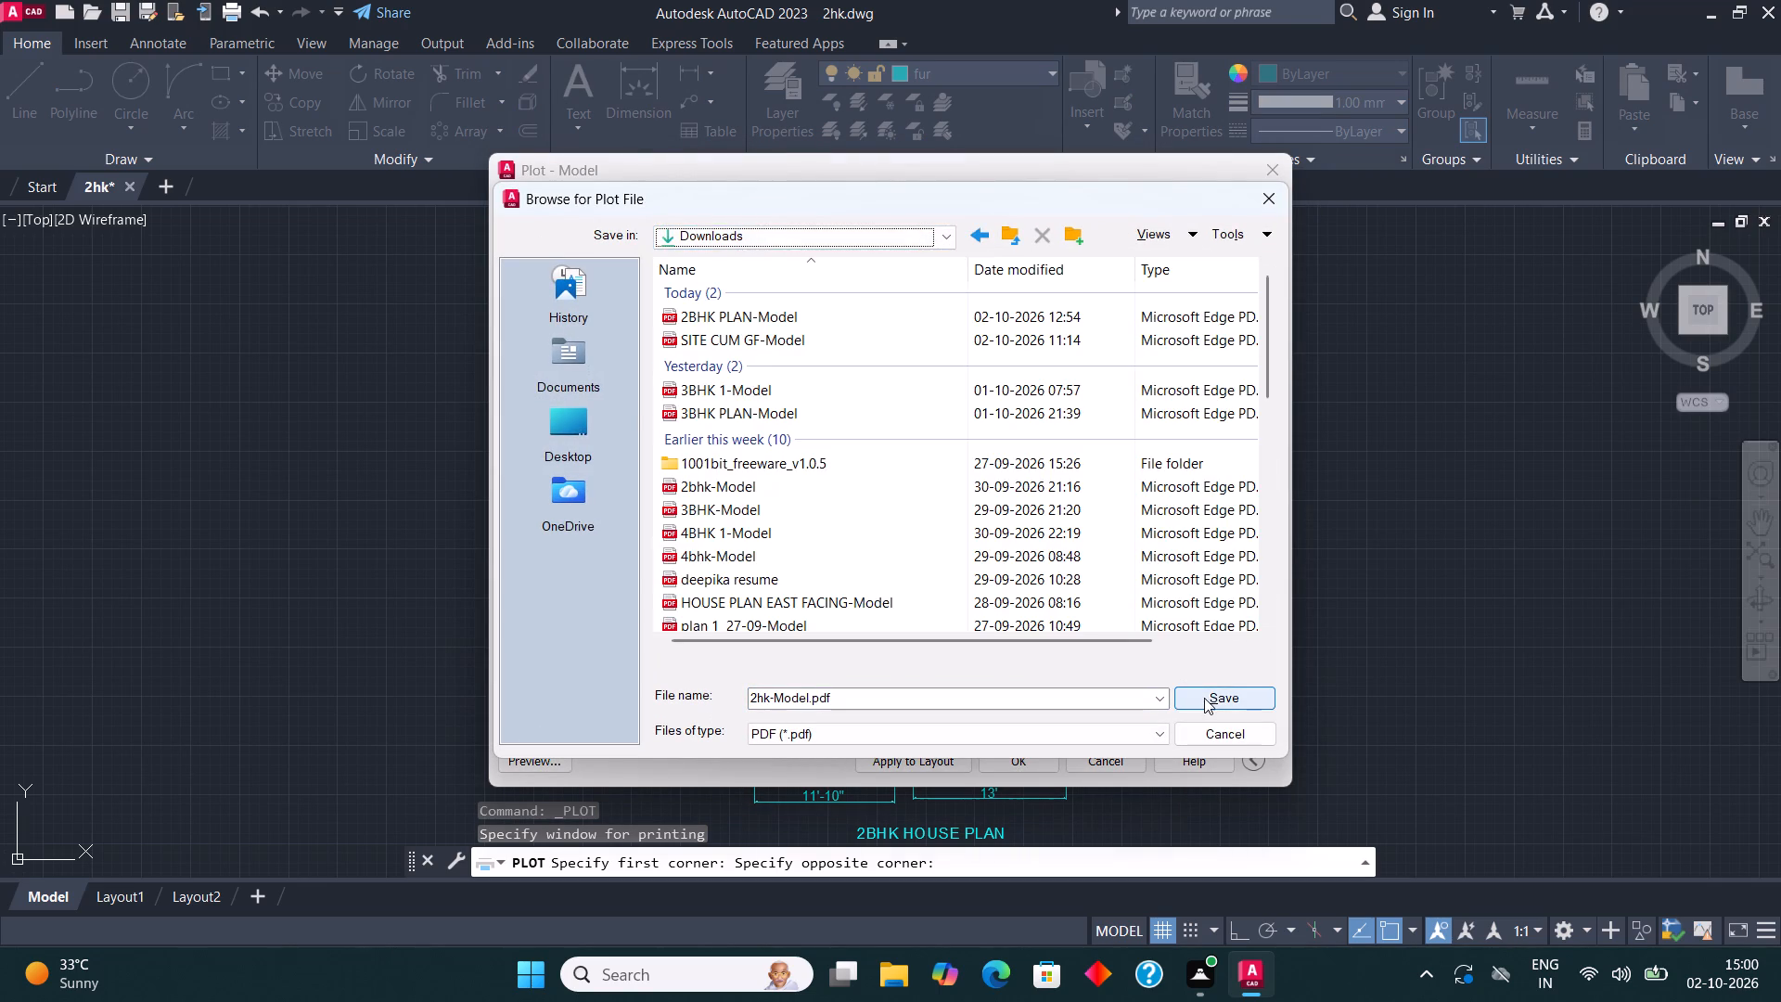
pyautogui.click(1204, 698)
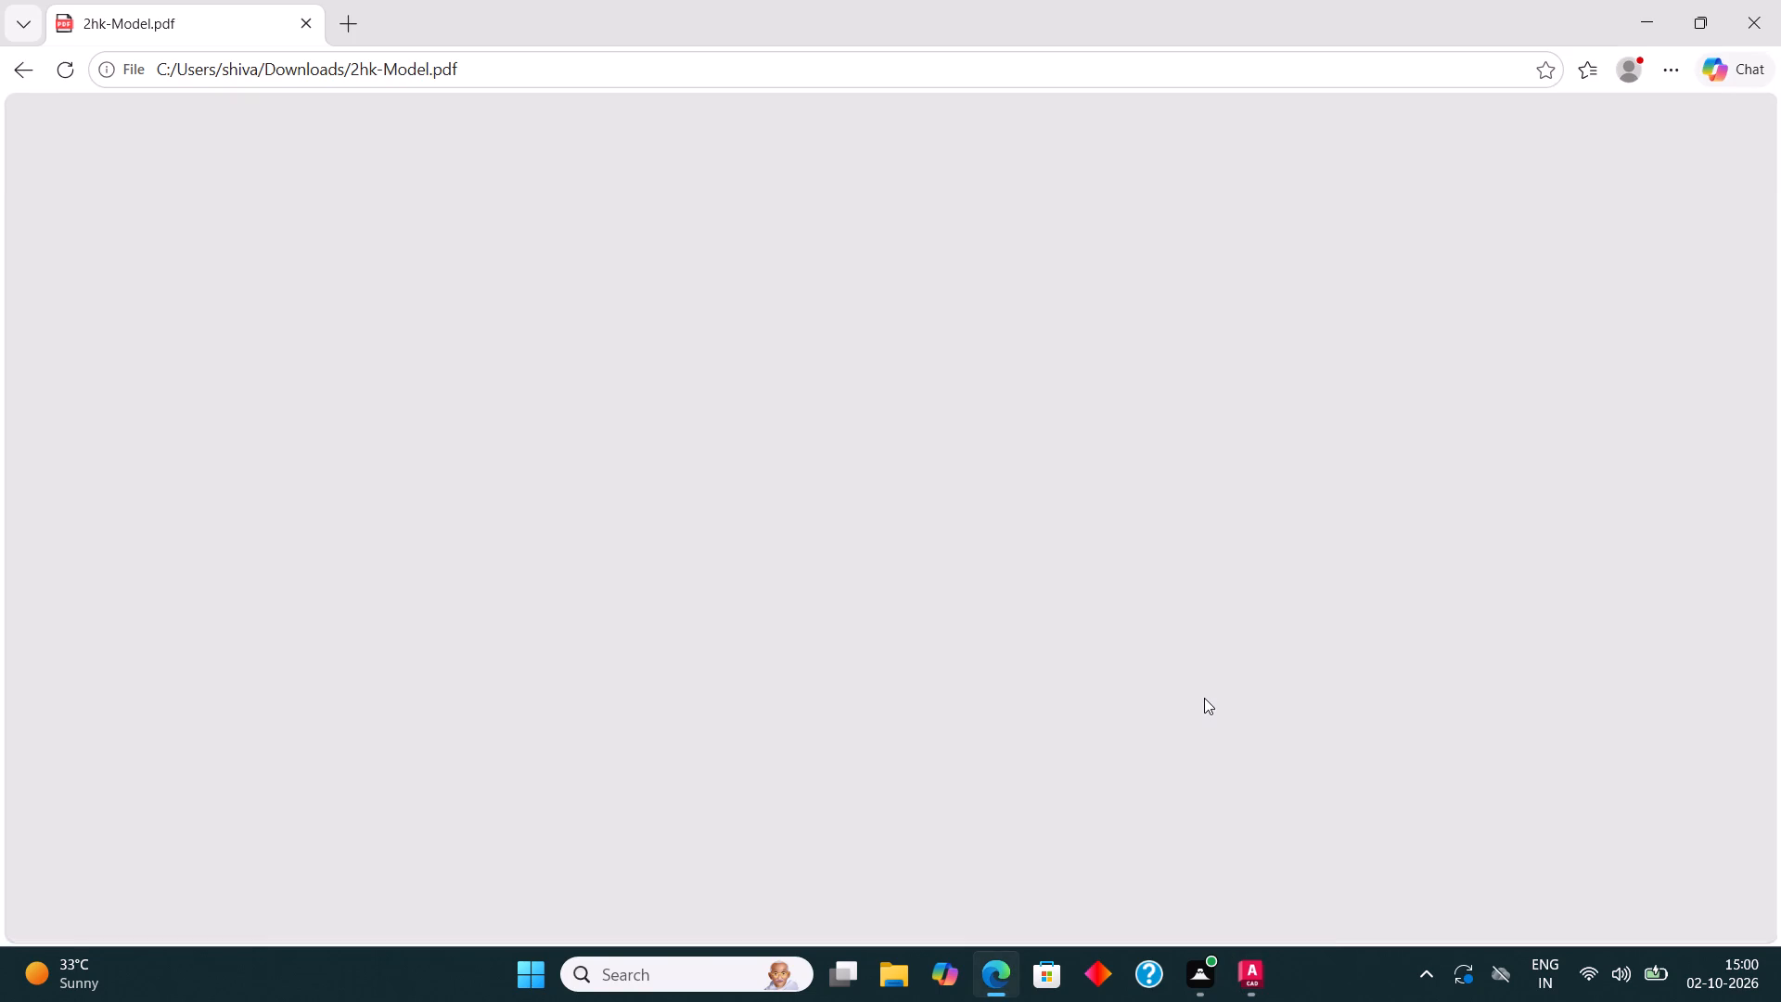
# Examine the plotted 2hk-Model.pdf in Microsoft Edge for completeness and line quality, and return to AutoCAD.
pyautogui.scroll(-7, 1006, 490)
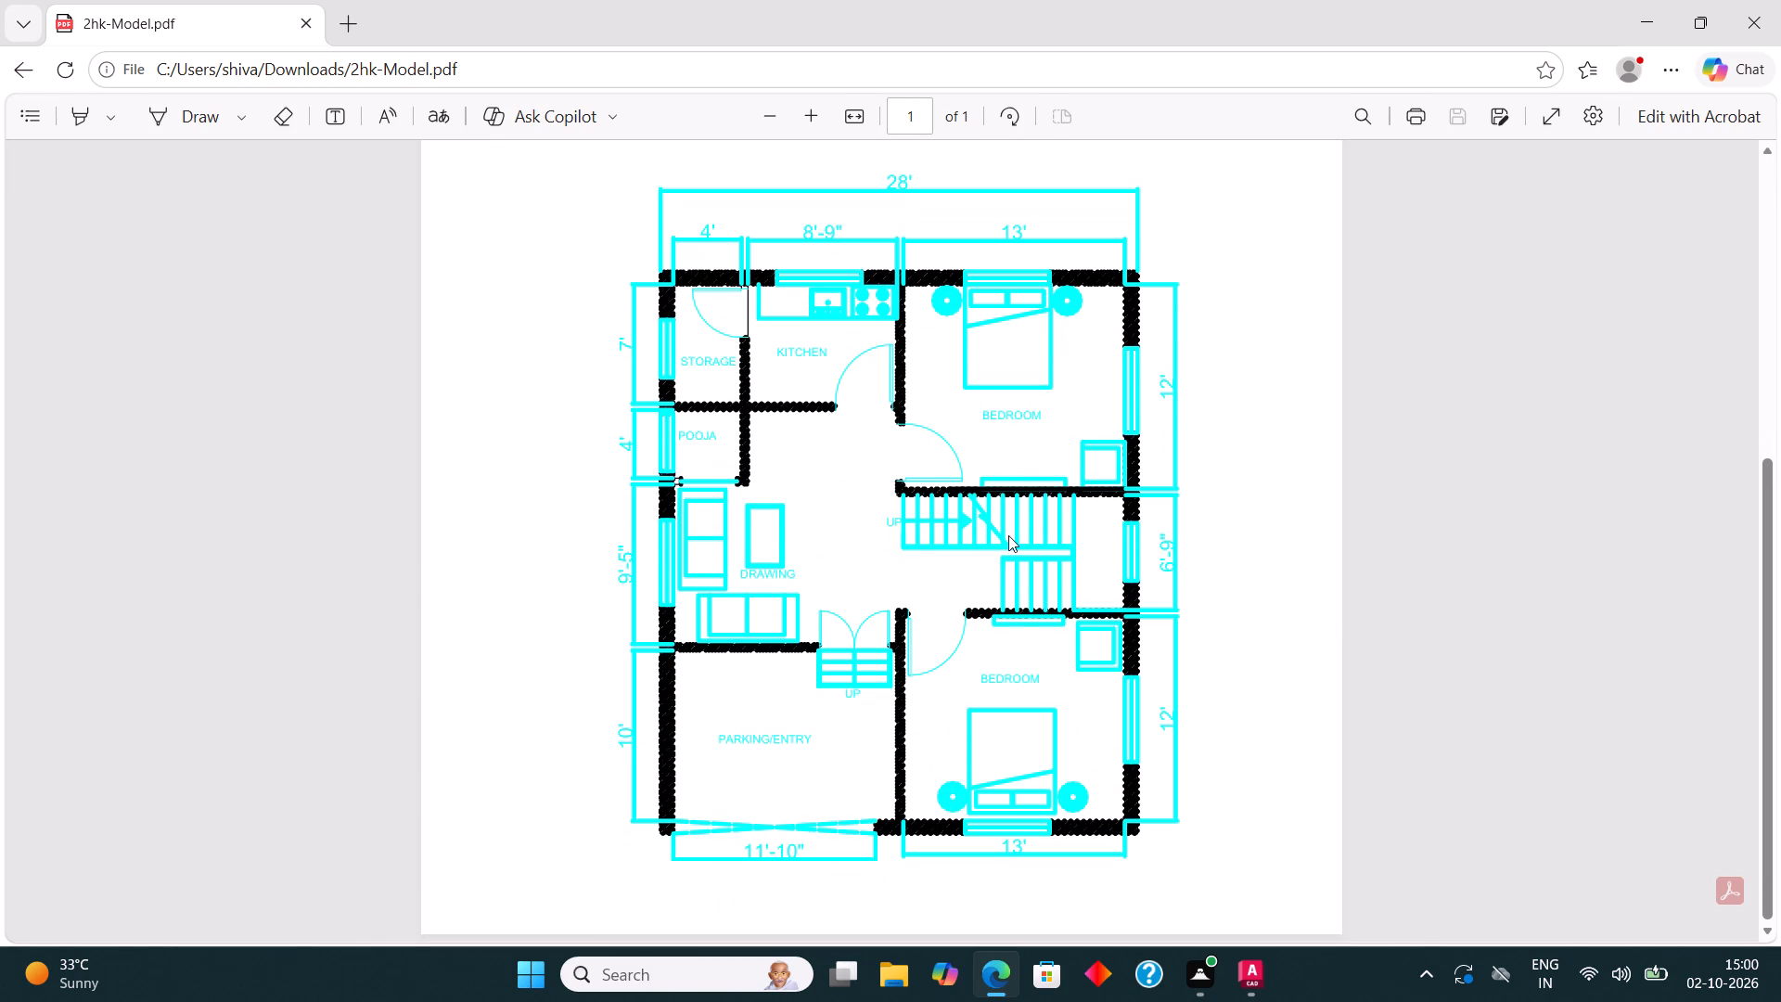
pyautogui.scroll(-7, 1008, 535)
pyautogui.scroll(2, 1035, 507)
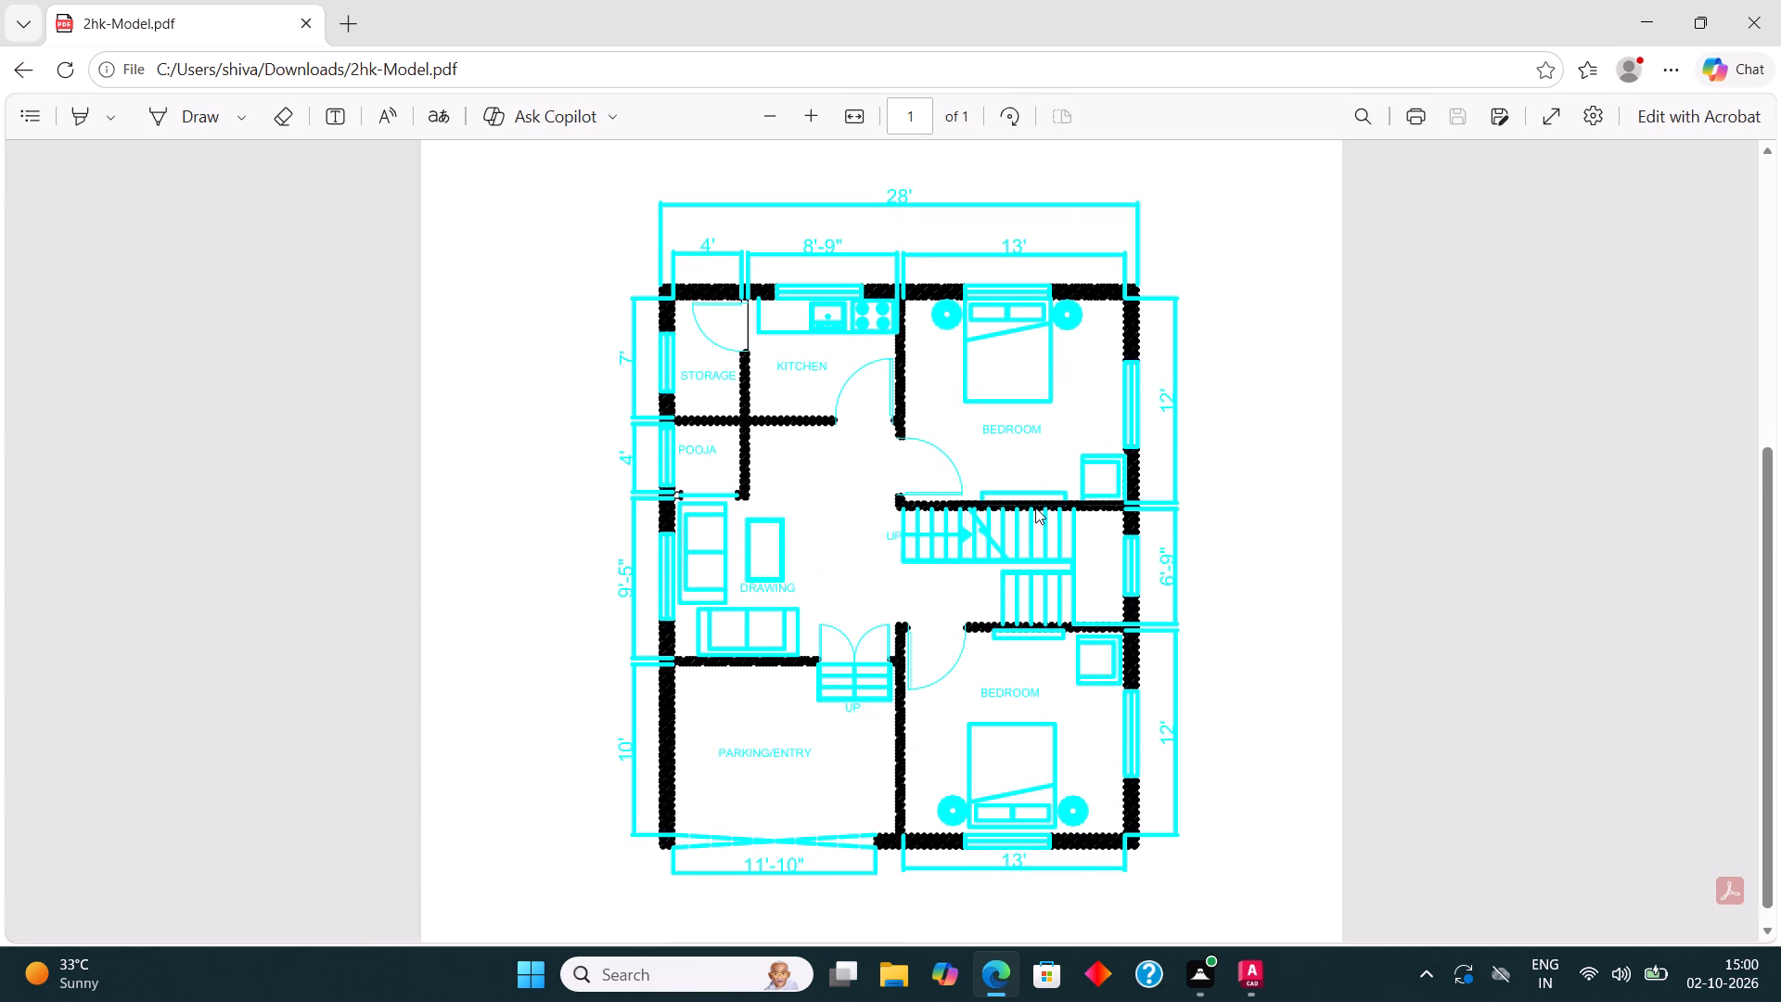
pyautogui.scroll(2, 1035, 507)
pyautogui.scroll(-11, 1035, 516)
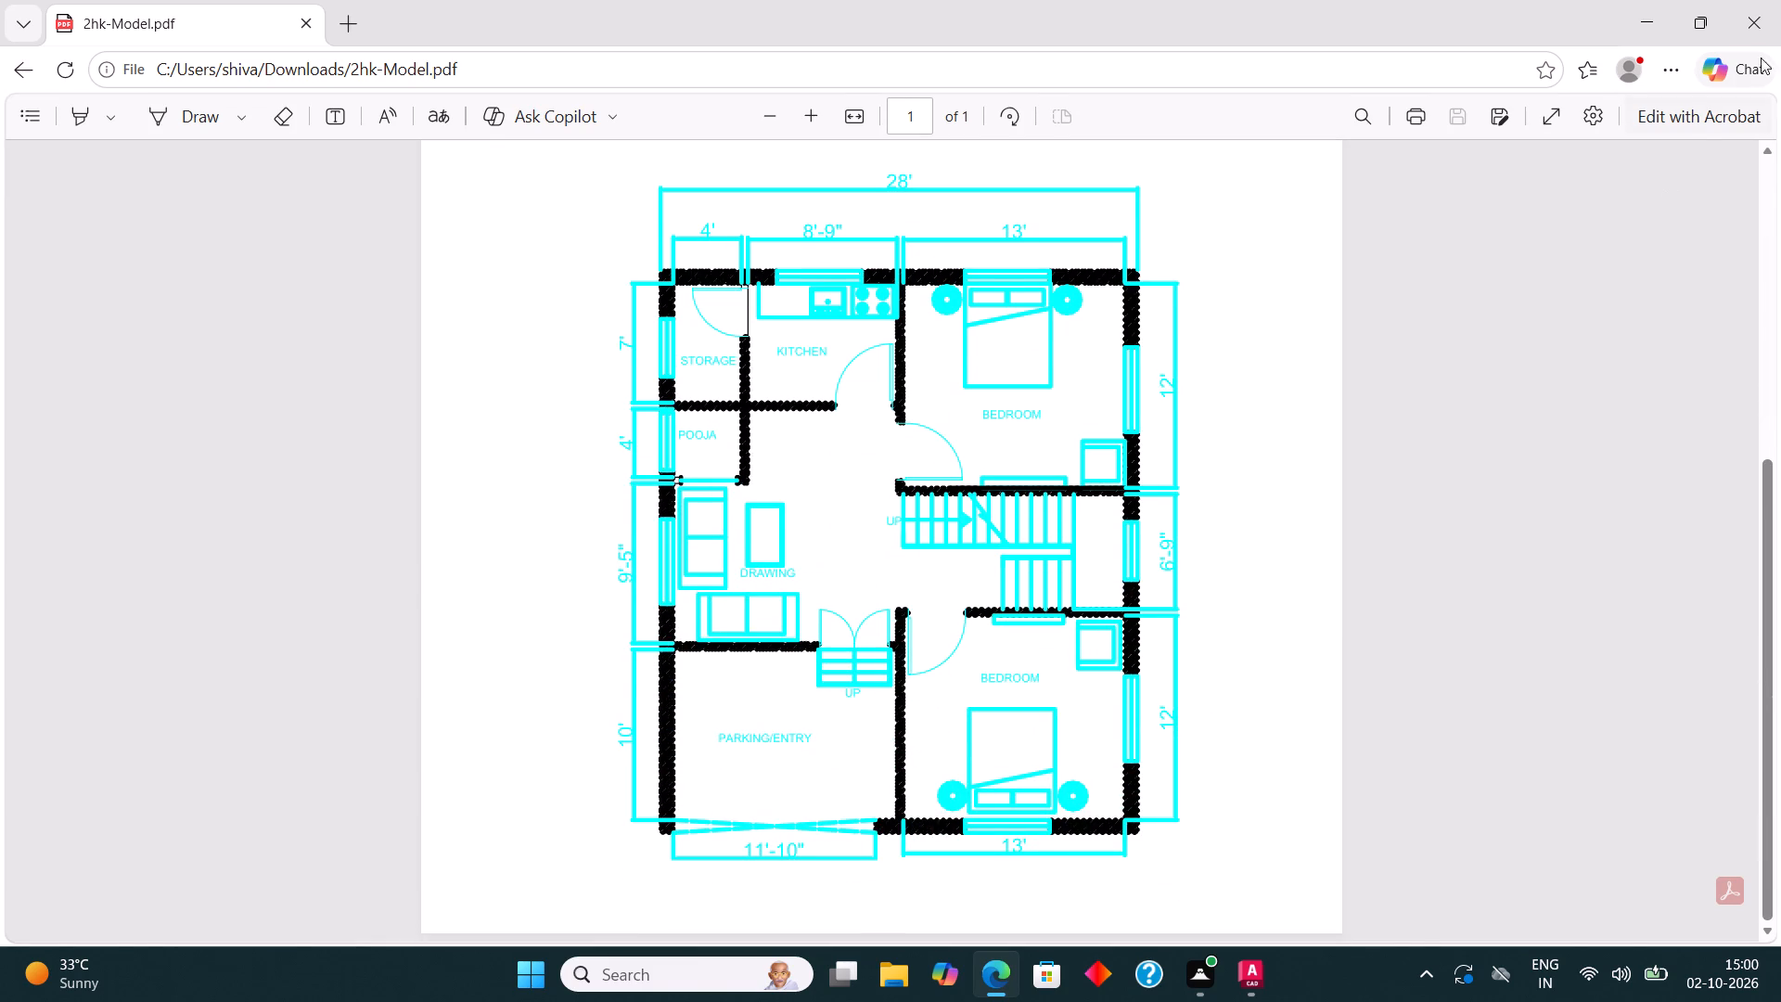
pyautogui.click(1777, 7)
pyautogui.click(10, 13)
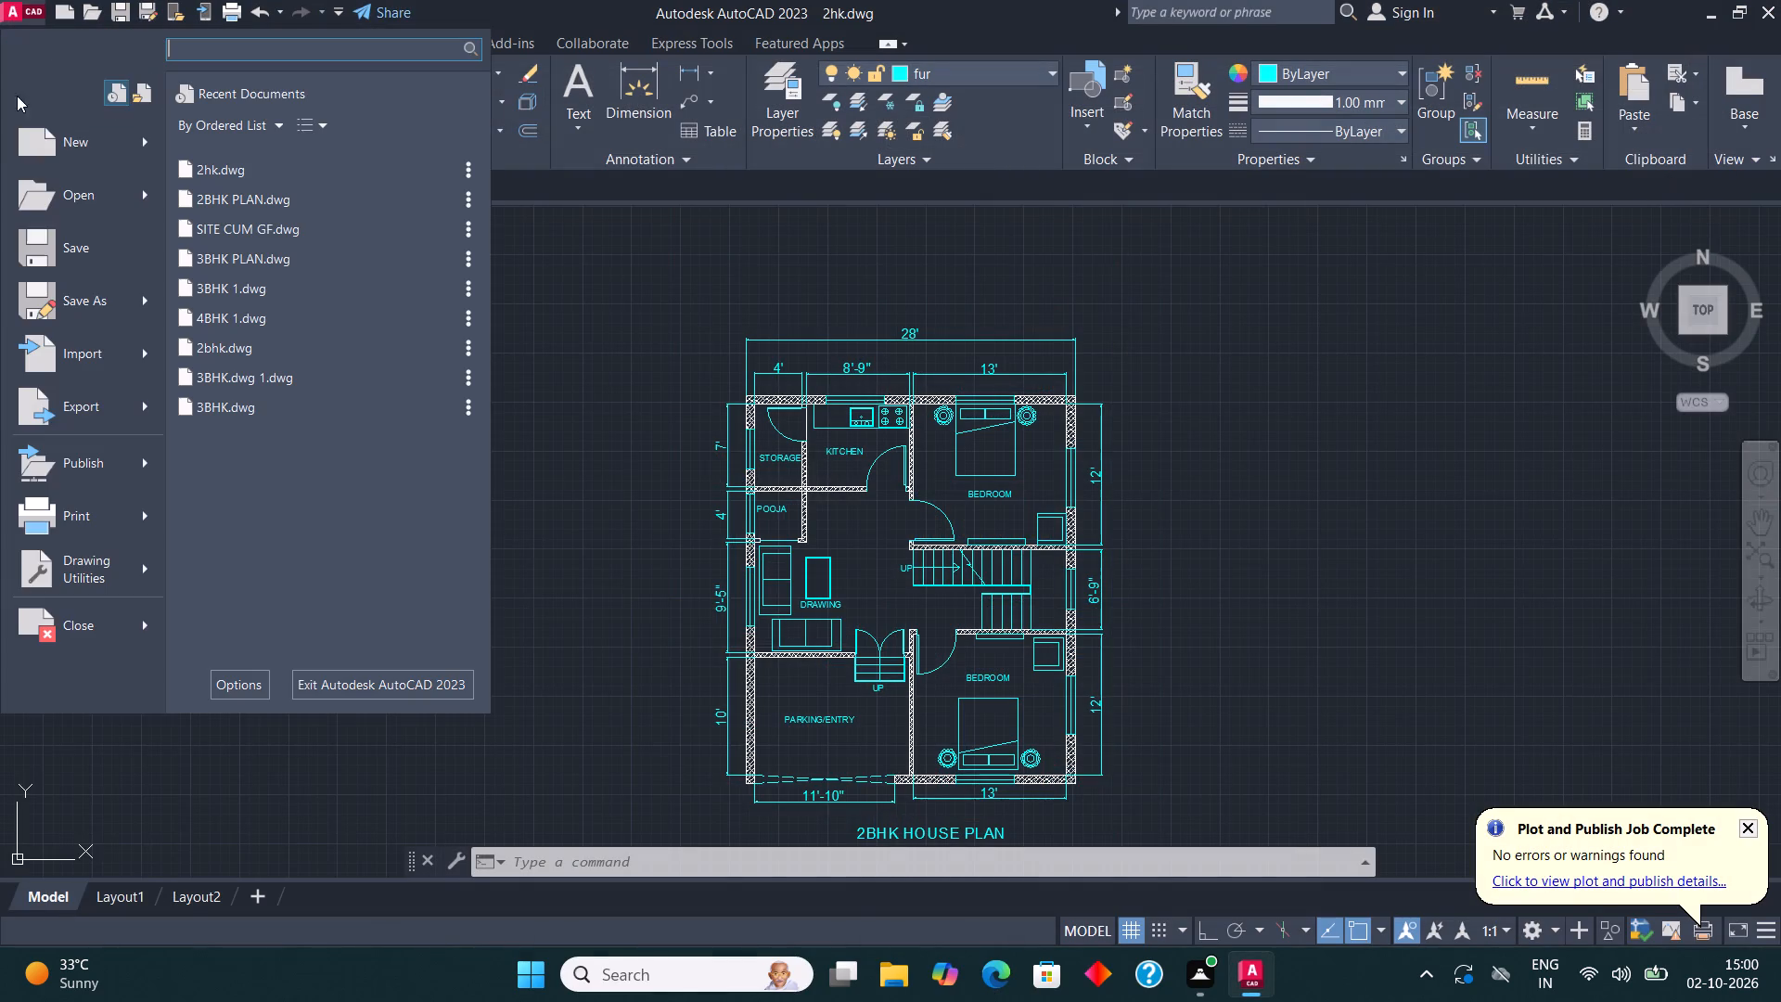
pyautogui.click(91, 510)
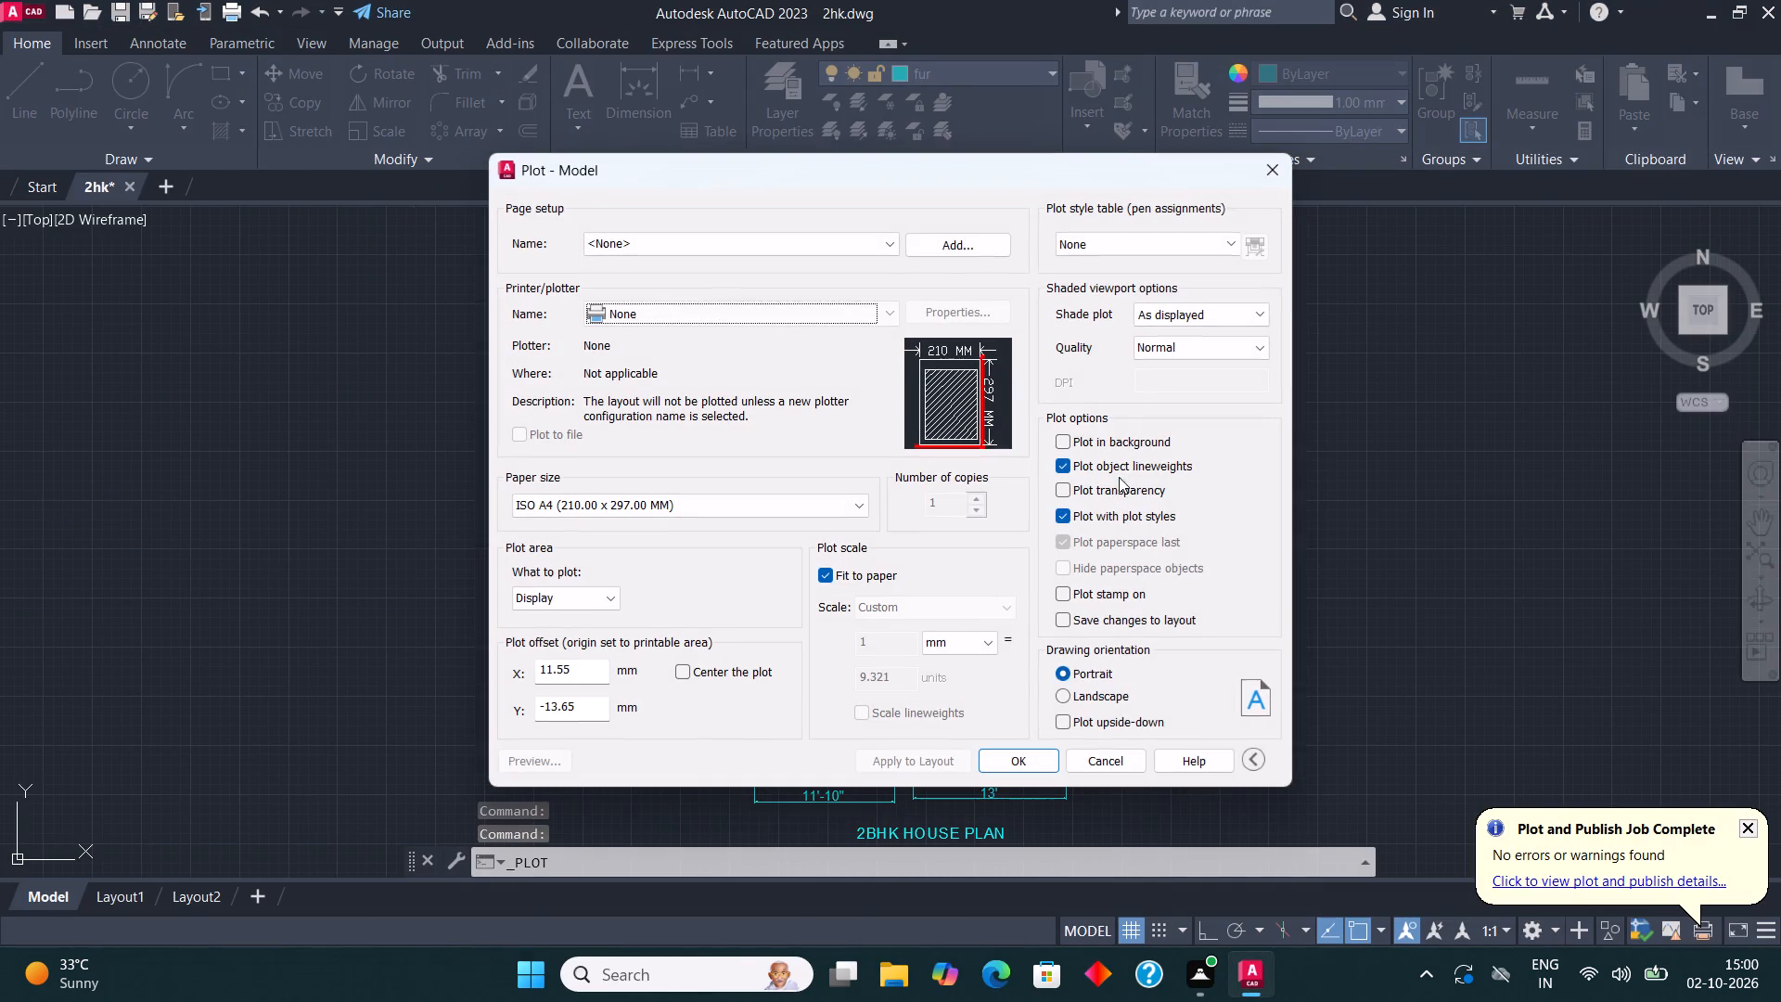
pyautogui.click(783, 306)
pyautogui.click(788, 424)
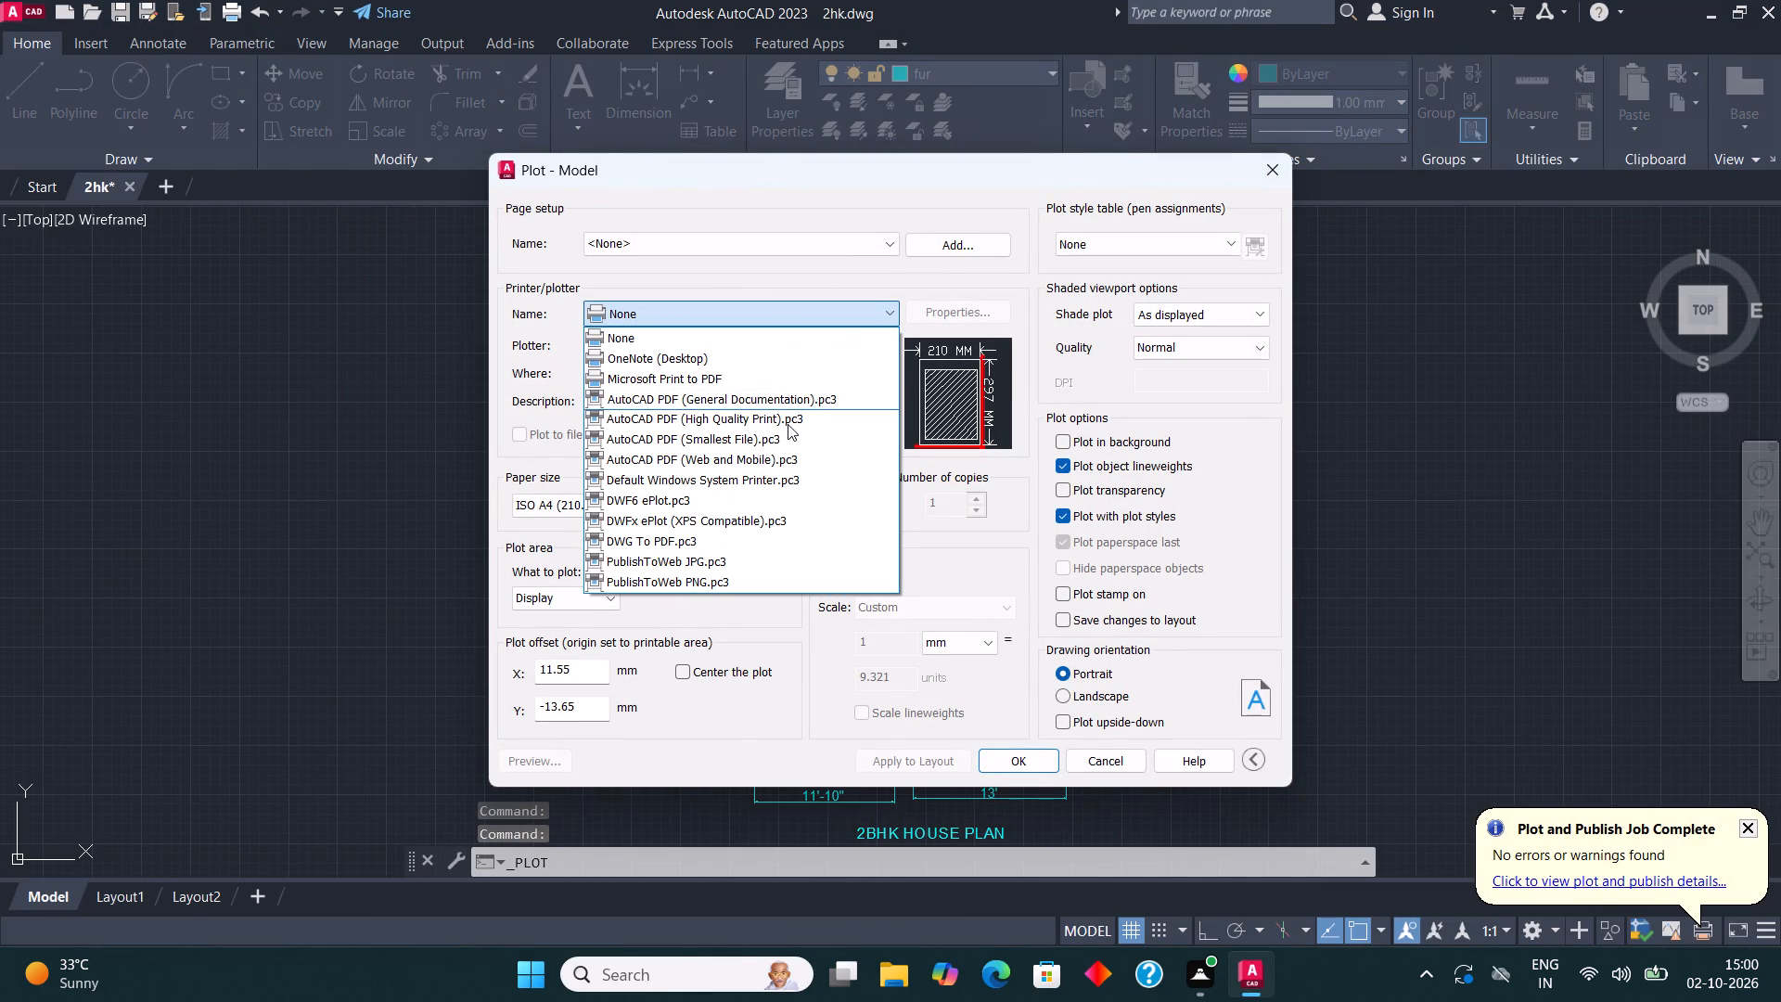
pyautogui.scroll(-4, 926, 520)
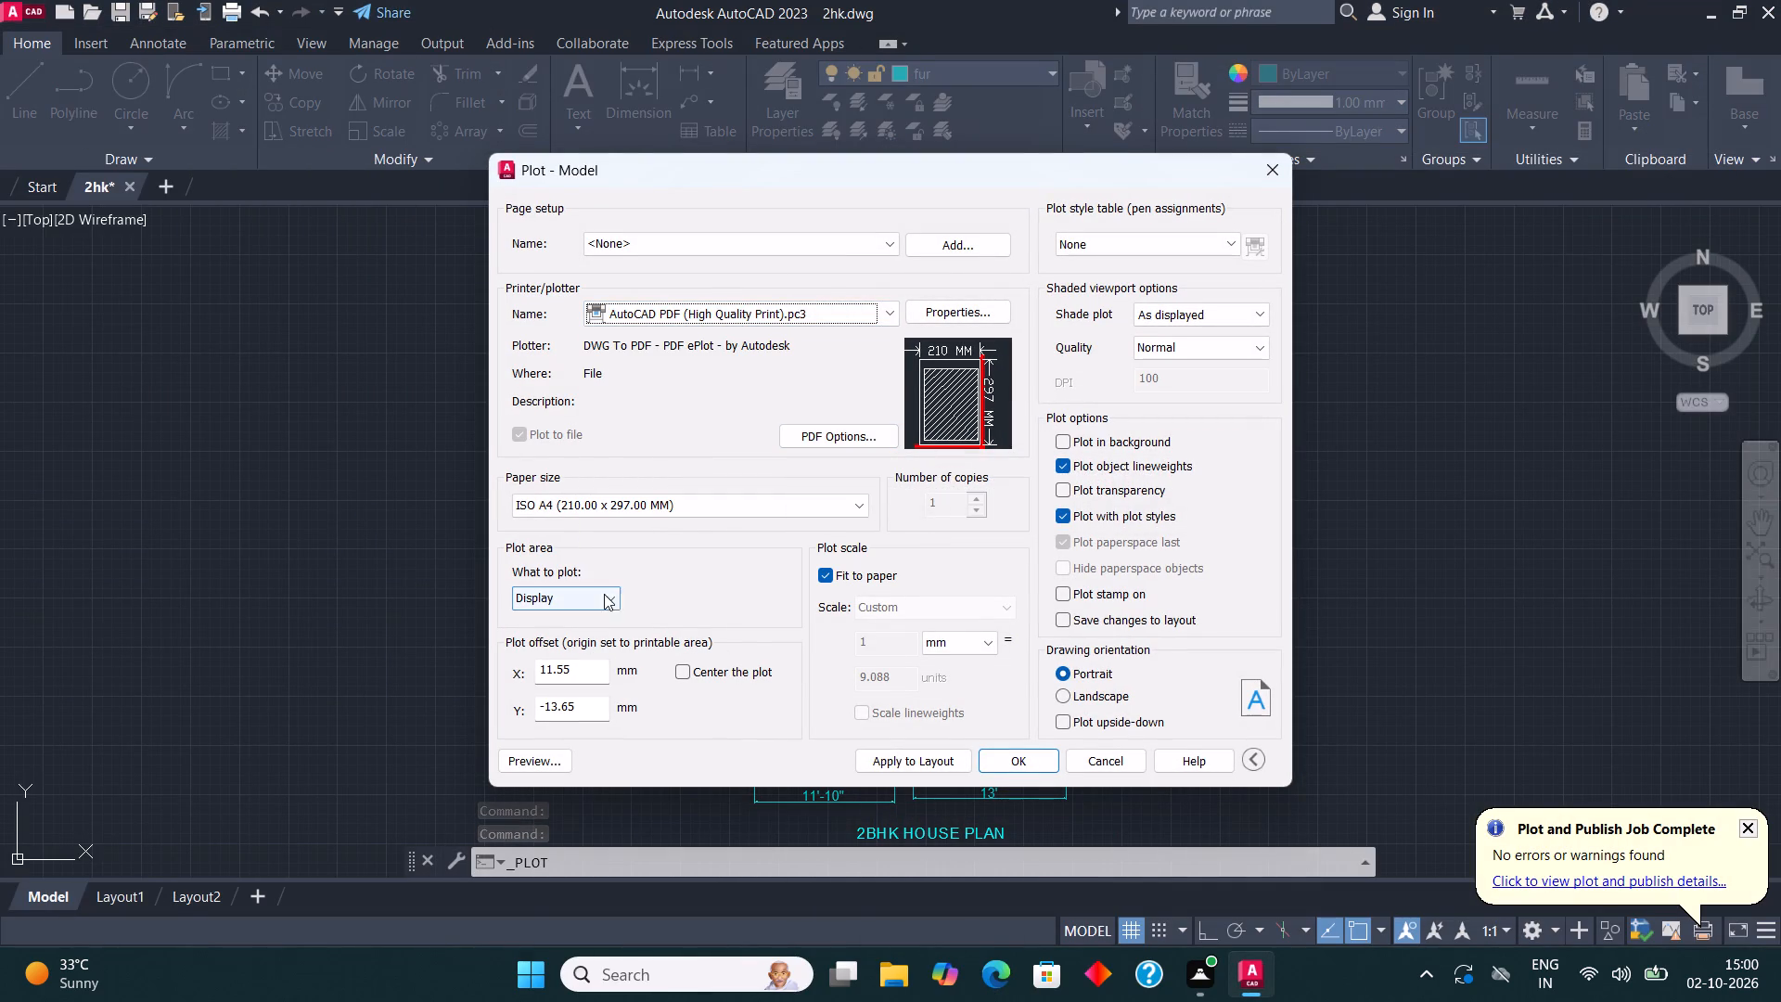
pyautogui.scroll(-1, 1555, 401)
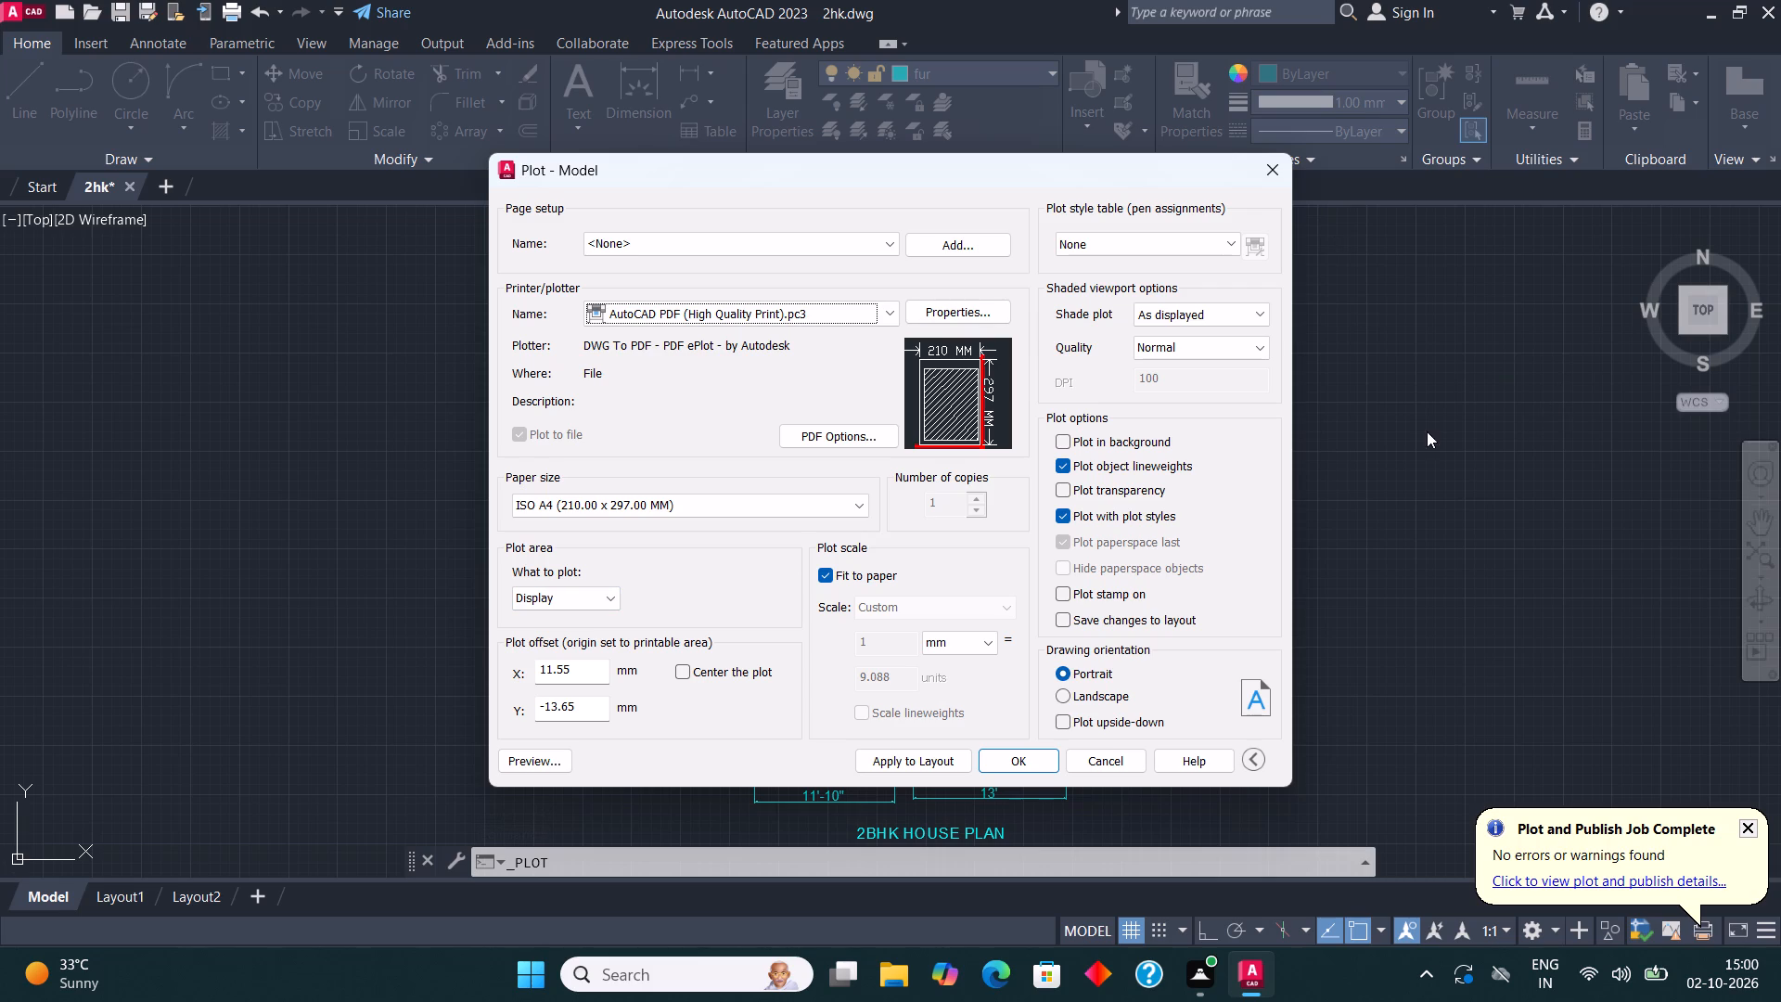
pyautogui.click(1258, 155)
# Set up a new plot with AutoCAD PDF (High Quality Print).pc3 and a Window area enclosing the plan, its dimensions and its title.
pyautogui.scroll(-2, 956, 566)
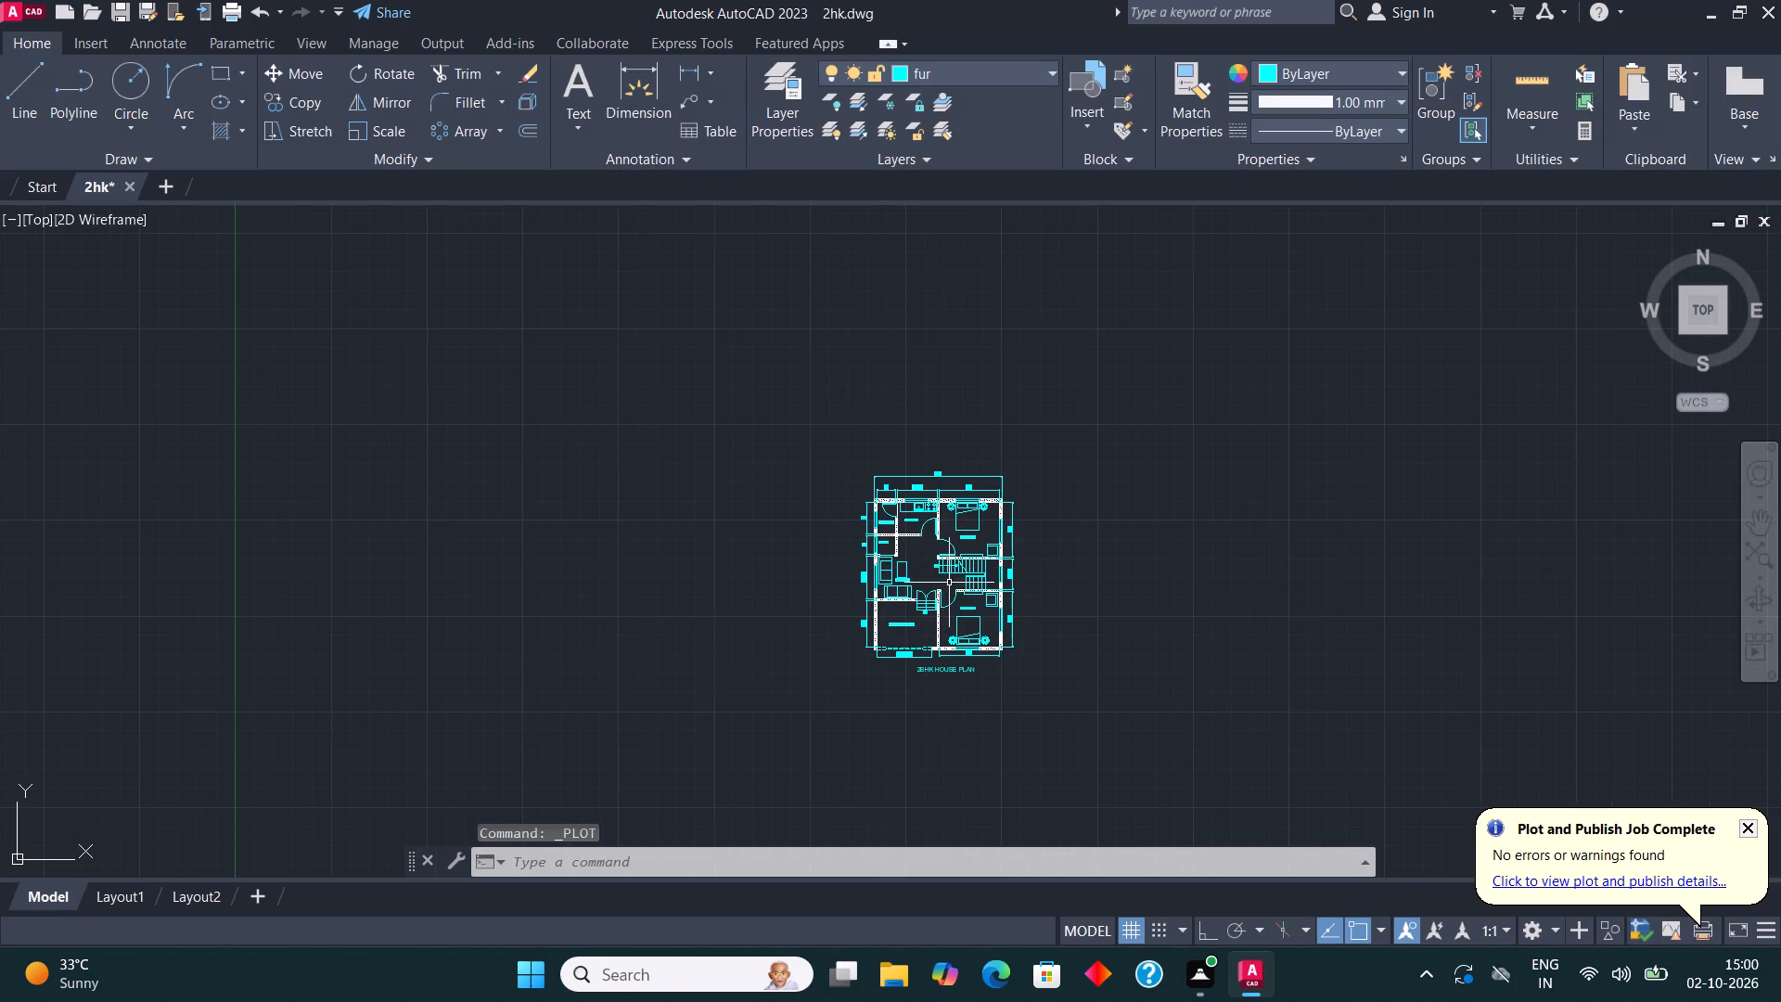
pyautogui.scroll(1, 955, 610)
pyautogui.click(0, 6)
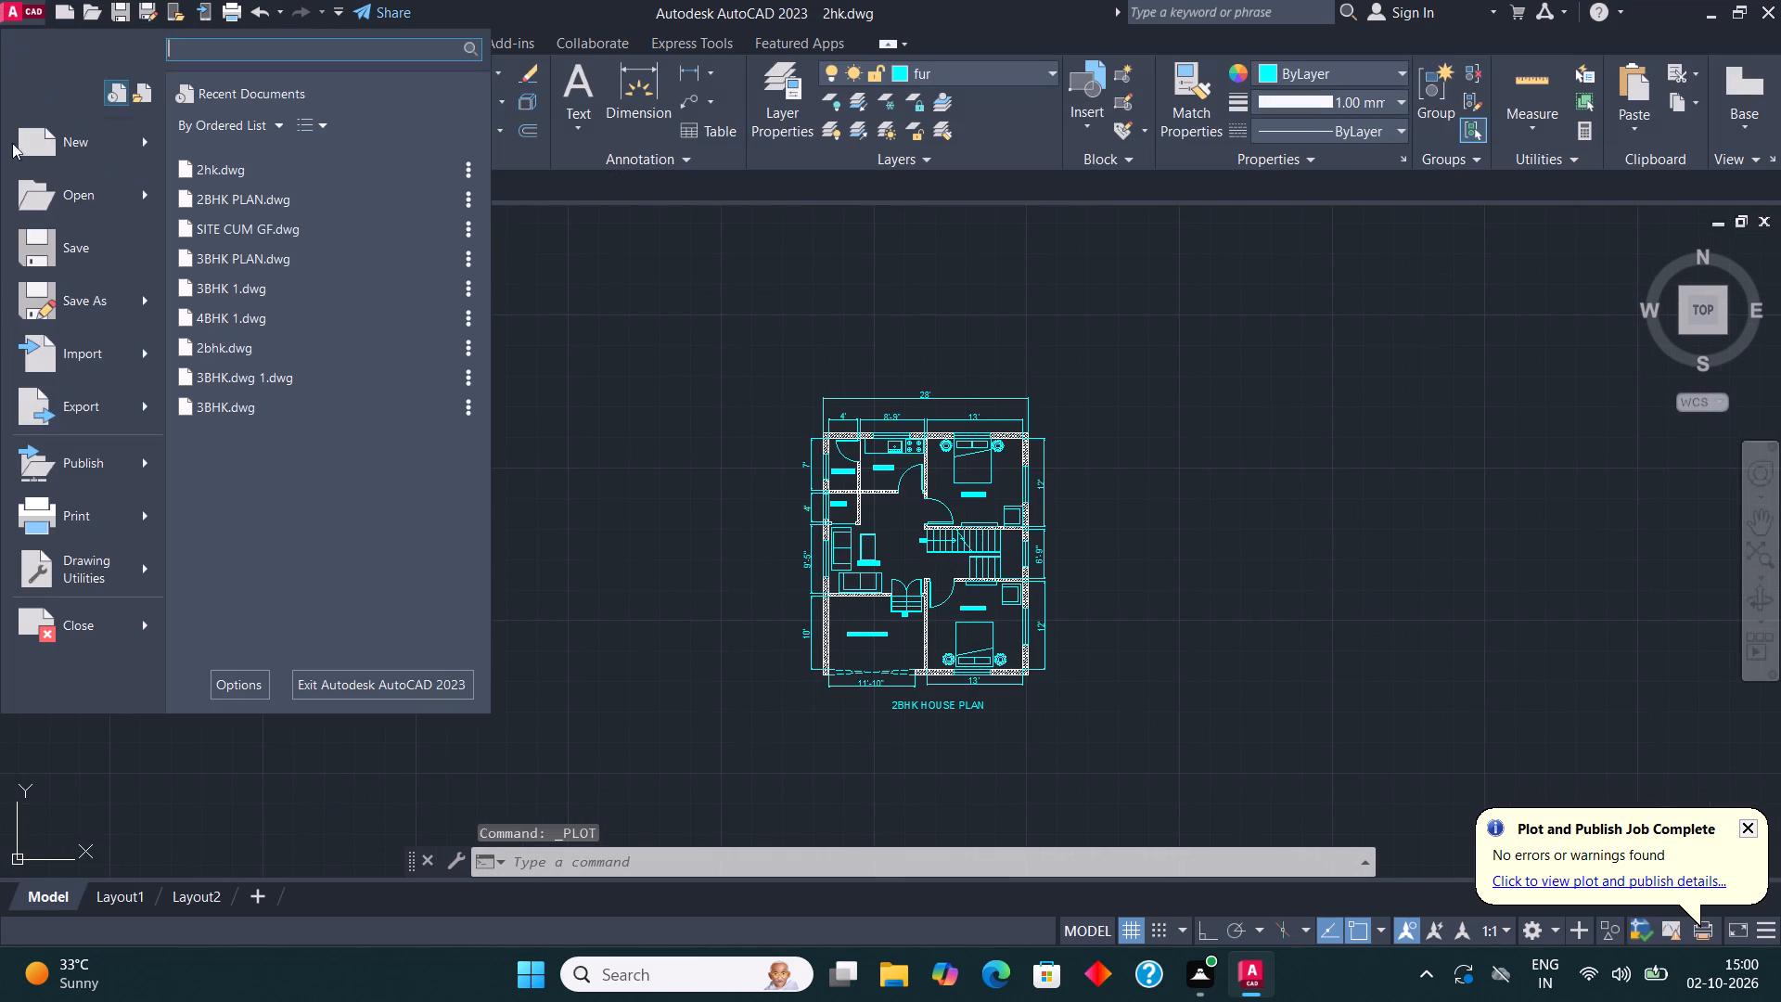
pyautogui.click(73, 511)
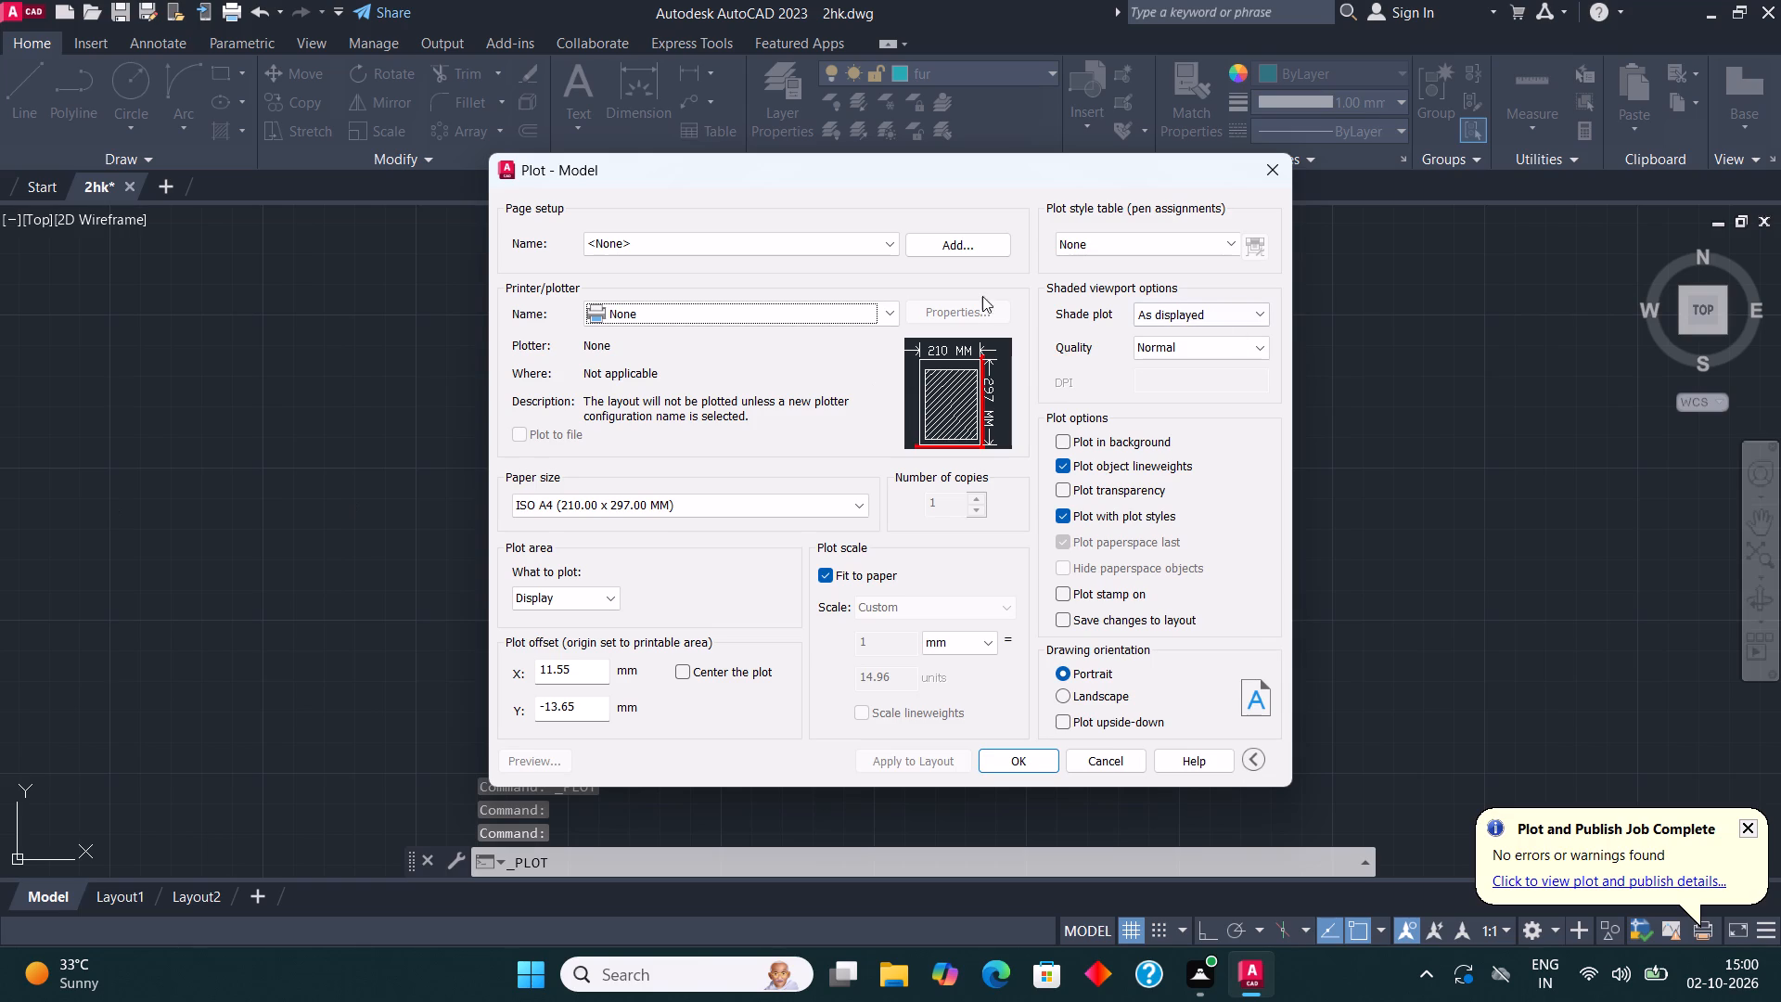
pyautogui.click(817, 308)
pyautogui.click(798, 416)
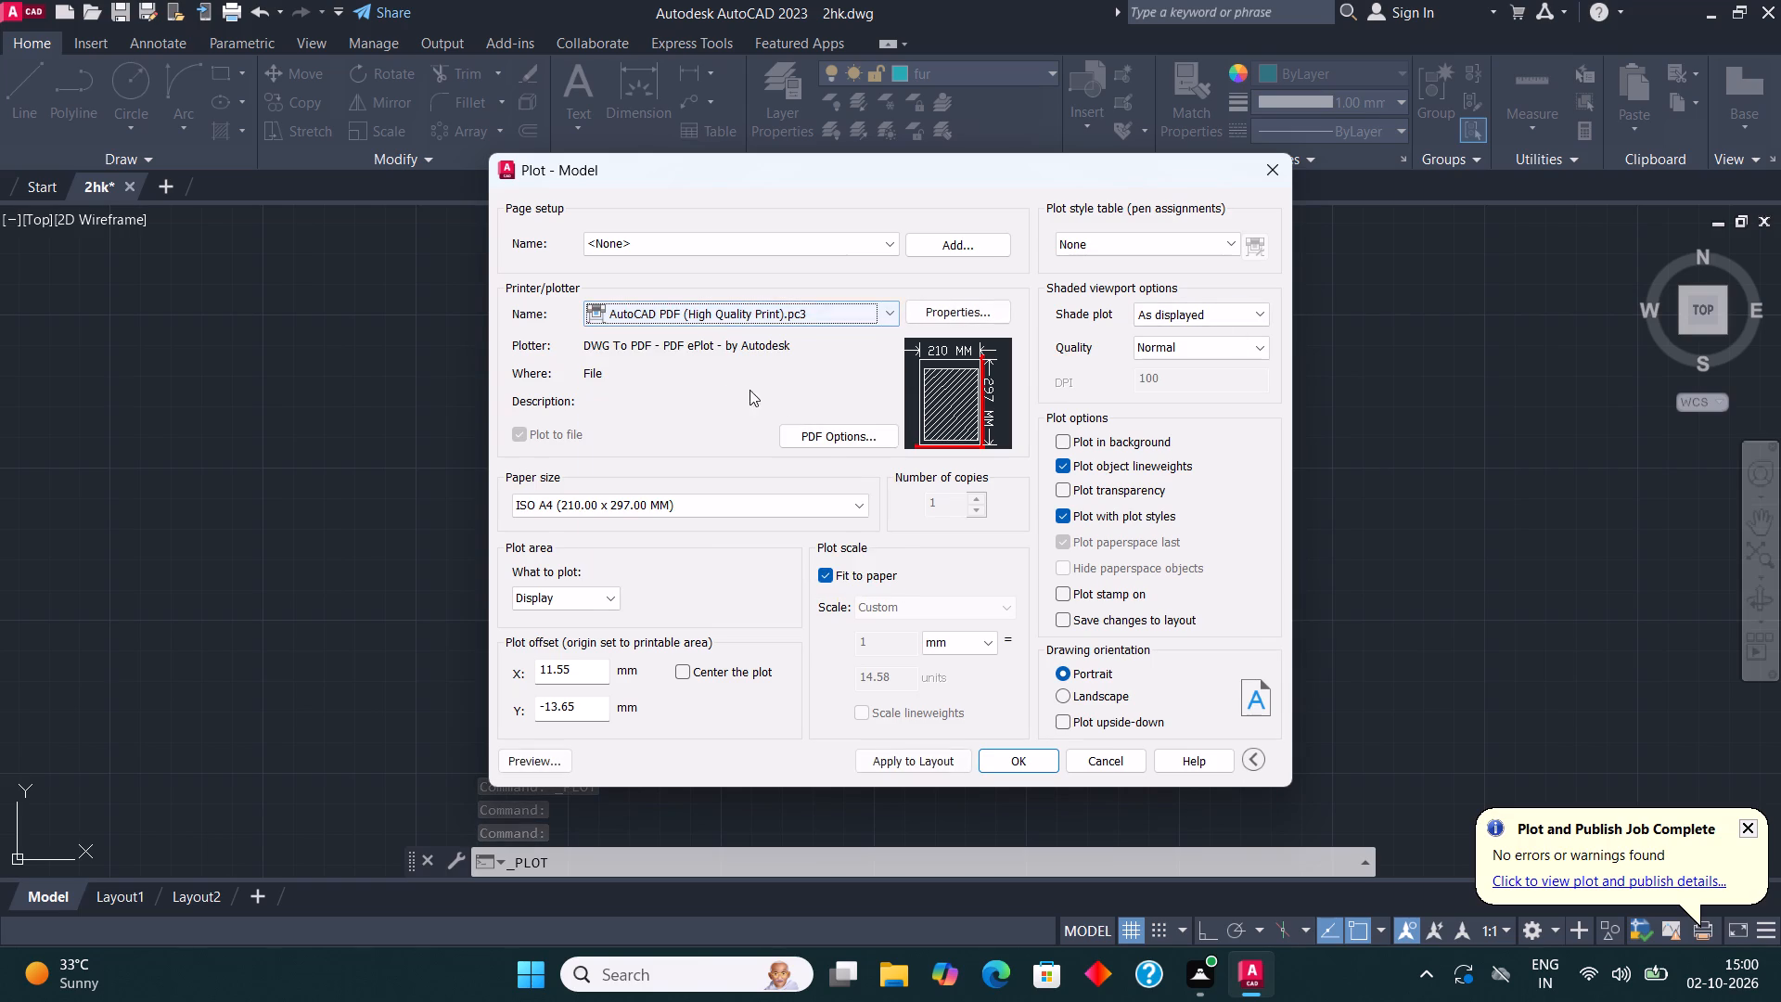
pyautogui.click(593, 597)
pyautogui.click(592, 666)
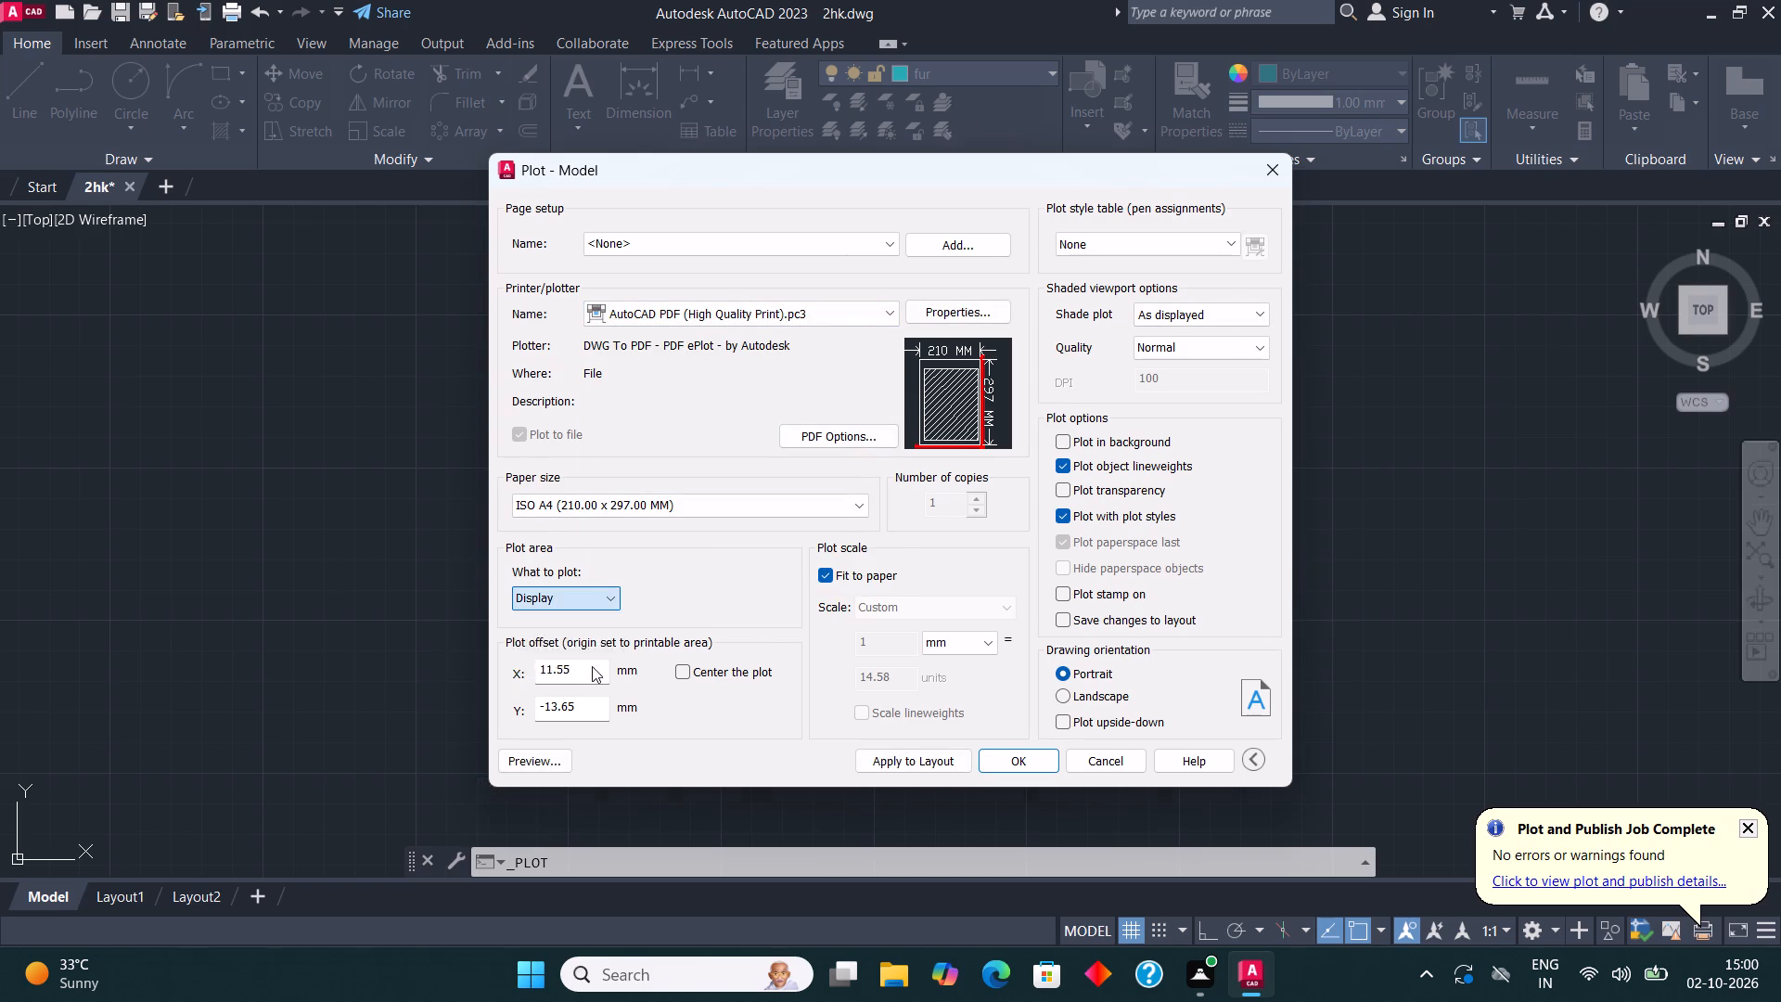
pyautogui.moveTo(745, 351); pyautogui.dragTo(1079, 675)
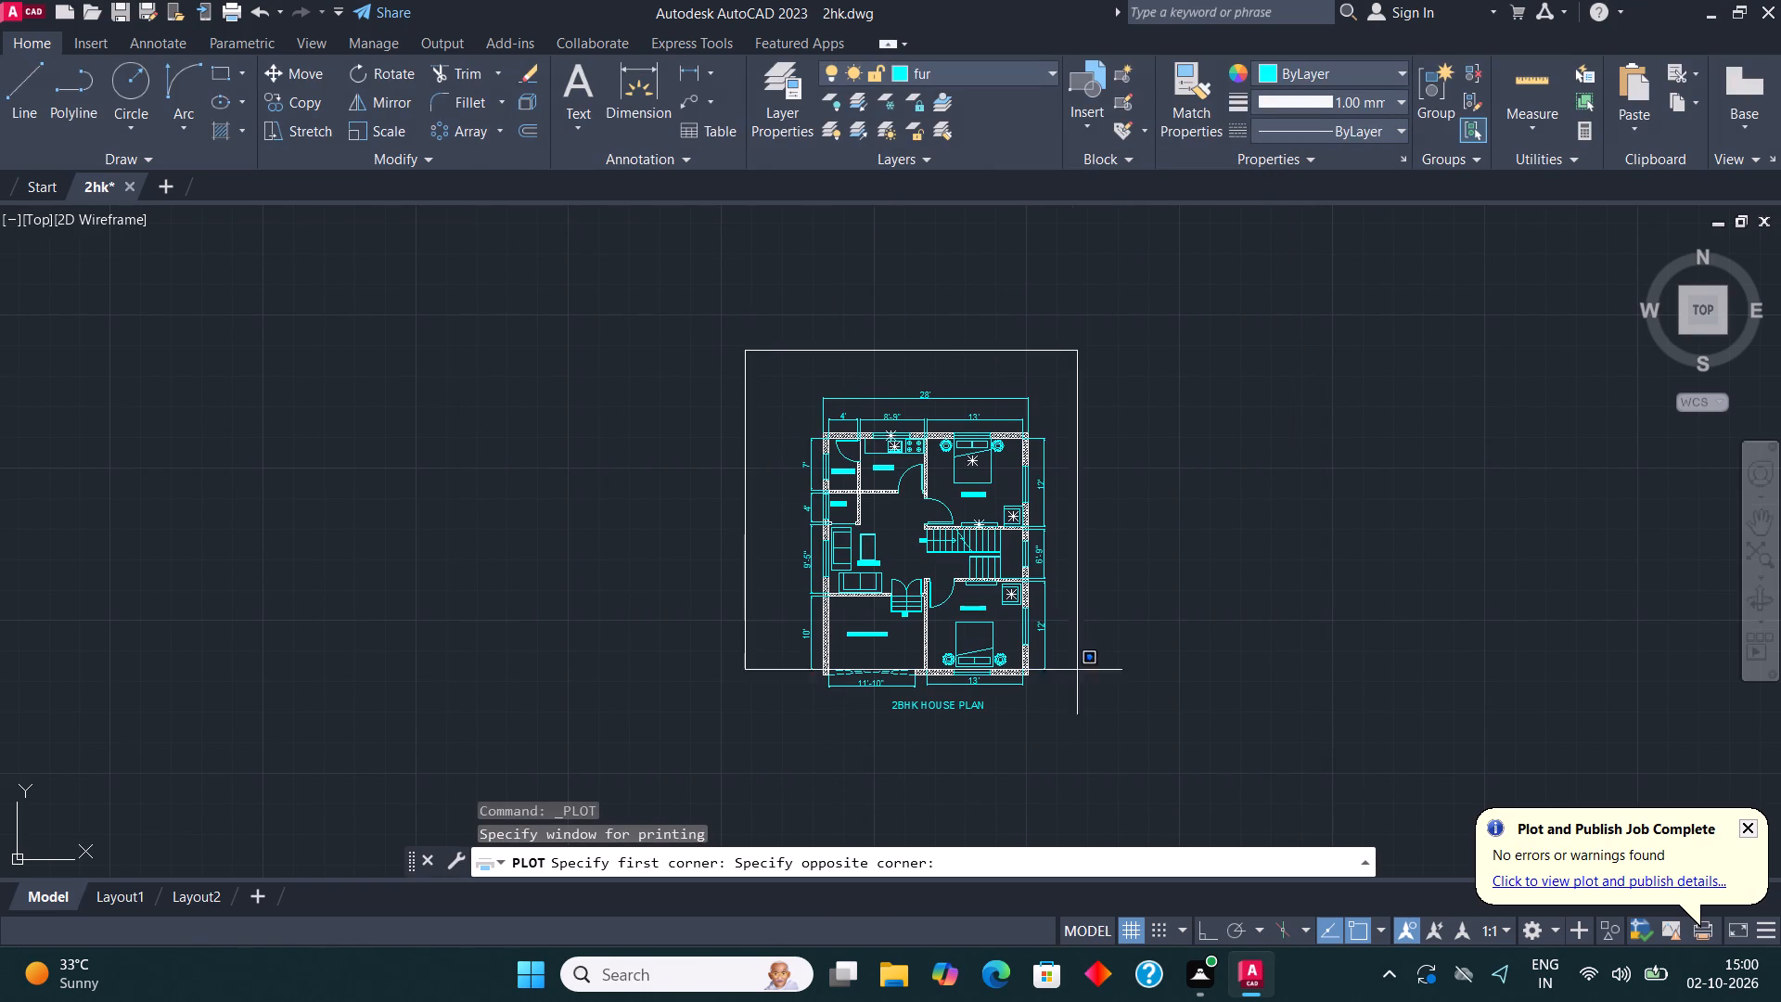
pyautogui.moveTo(1079, 675); pyautogui.dragTo(1117, 764)
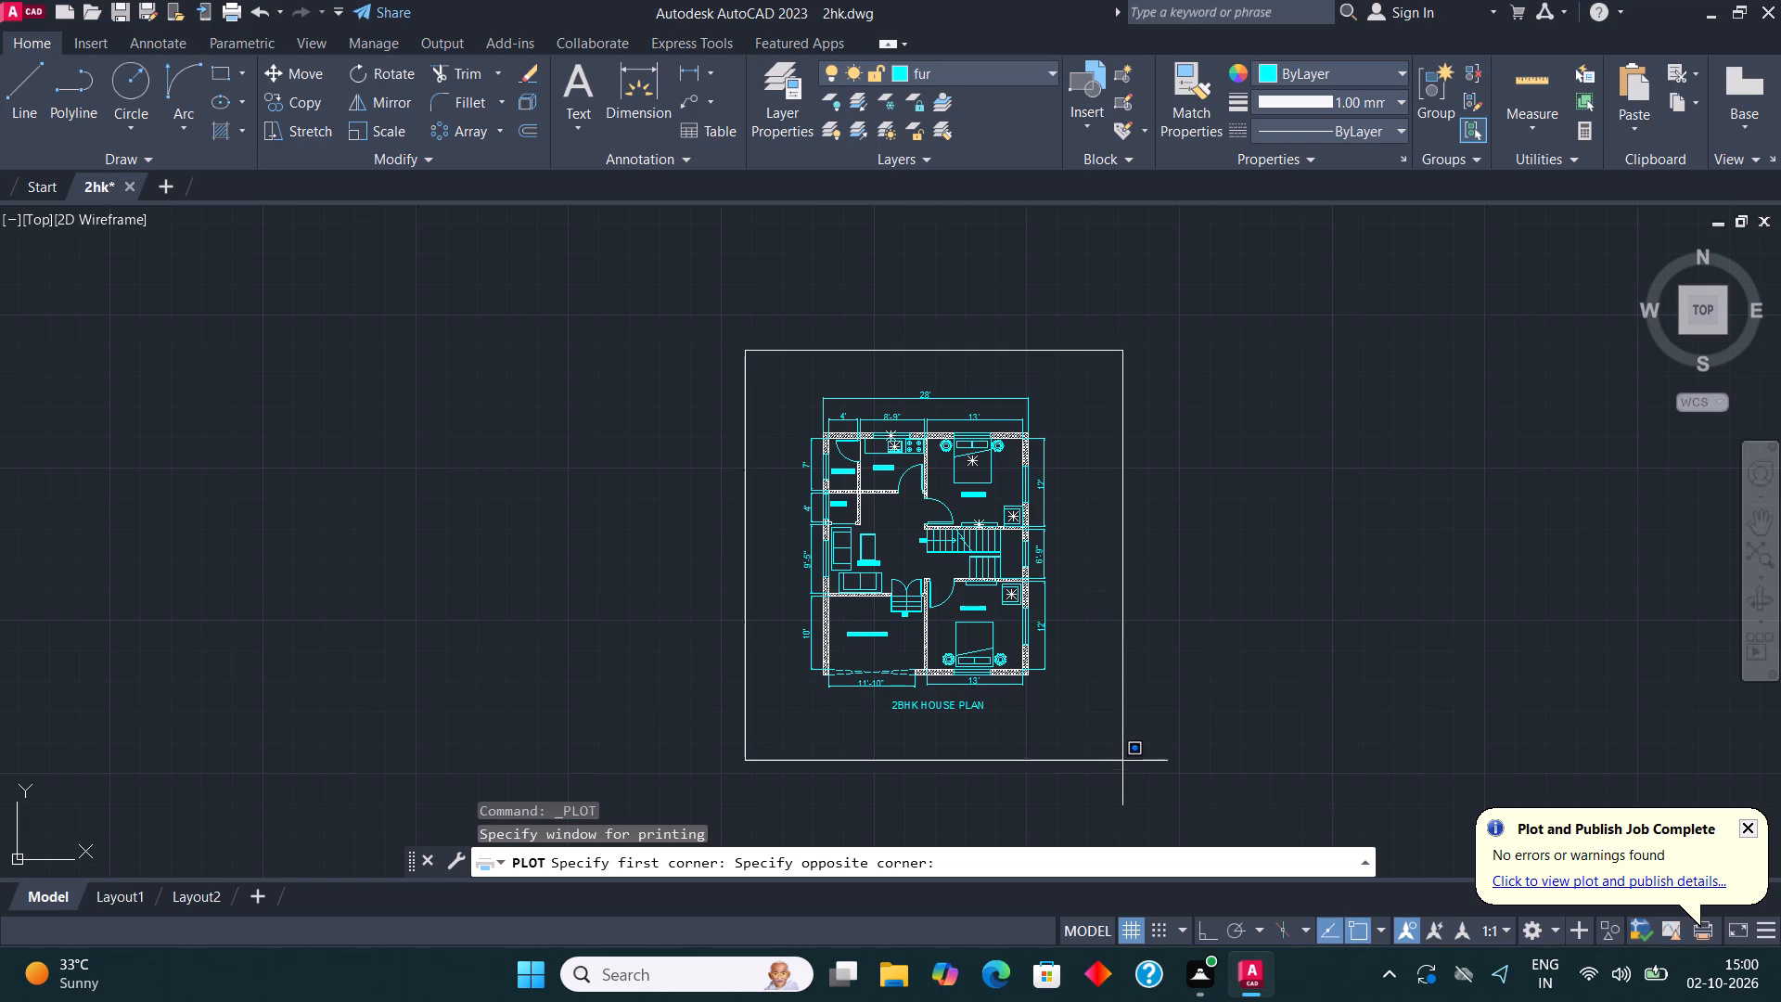
pyautogui.click(1127, 751)
# Plot the drawing to 2hk-Model.pdf in the Downloads folder, replacing the existing file.
pyautogui.click(1031, 759)
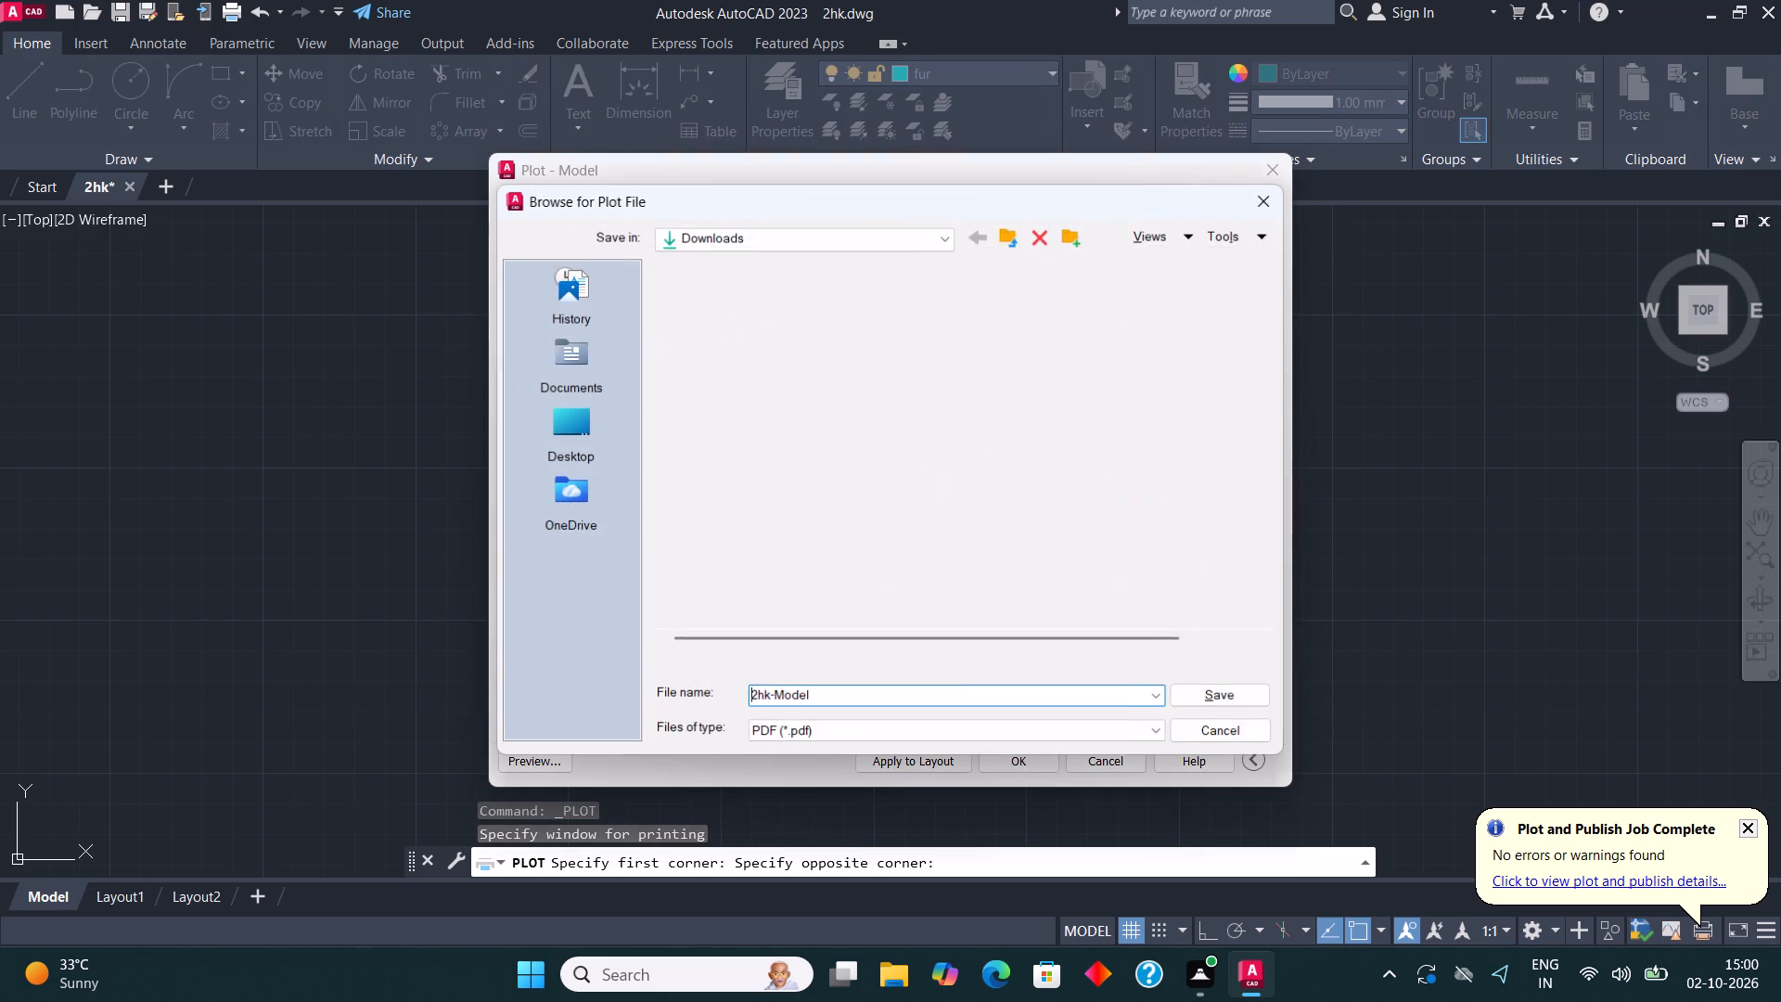
pyautogui.click(1220, 691)
pyautogui.click(962, 507)
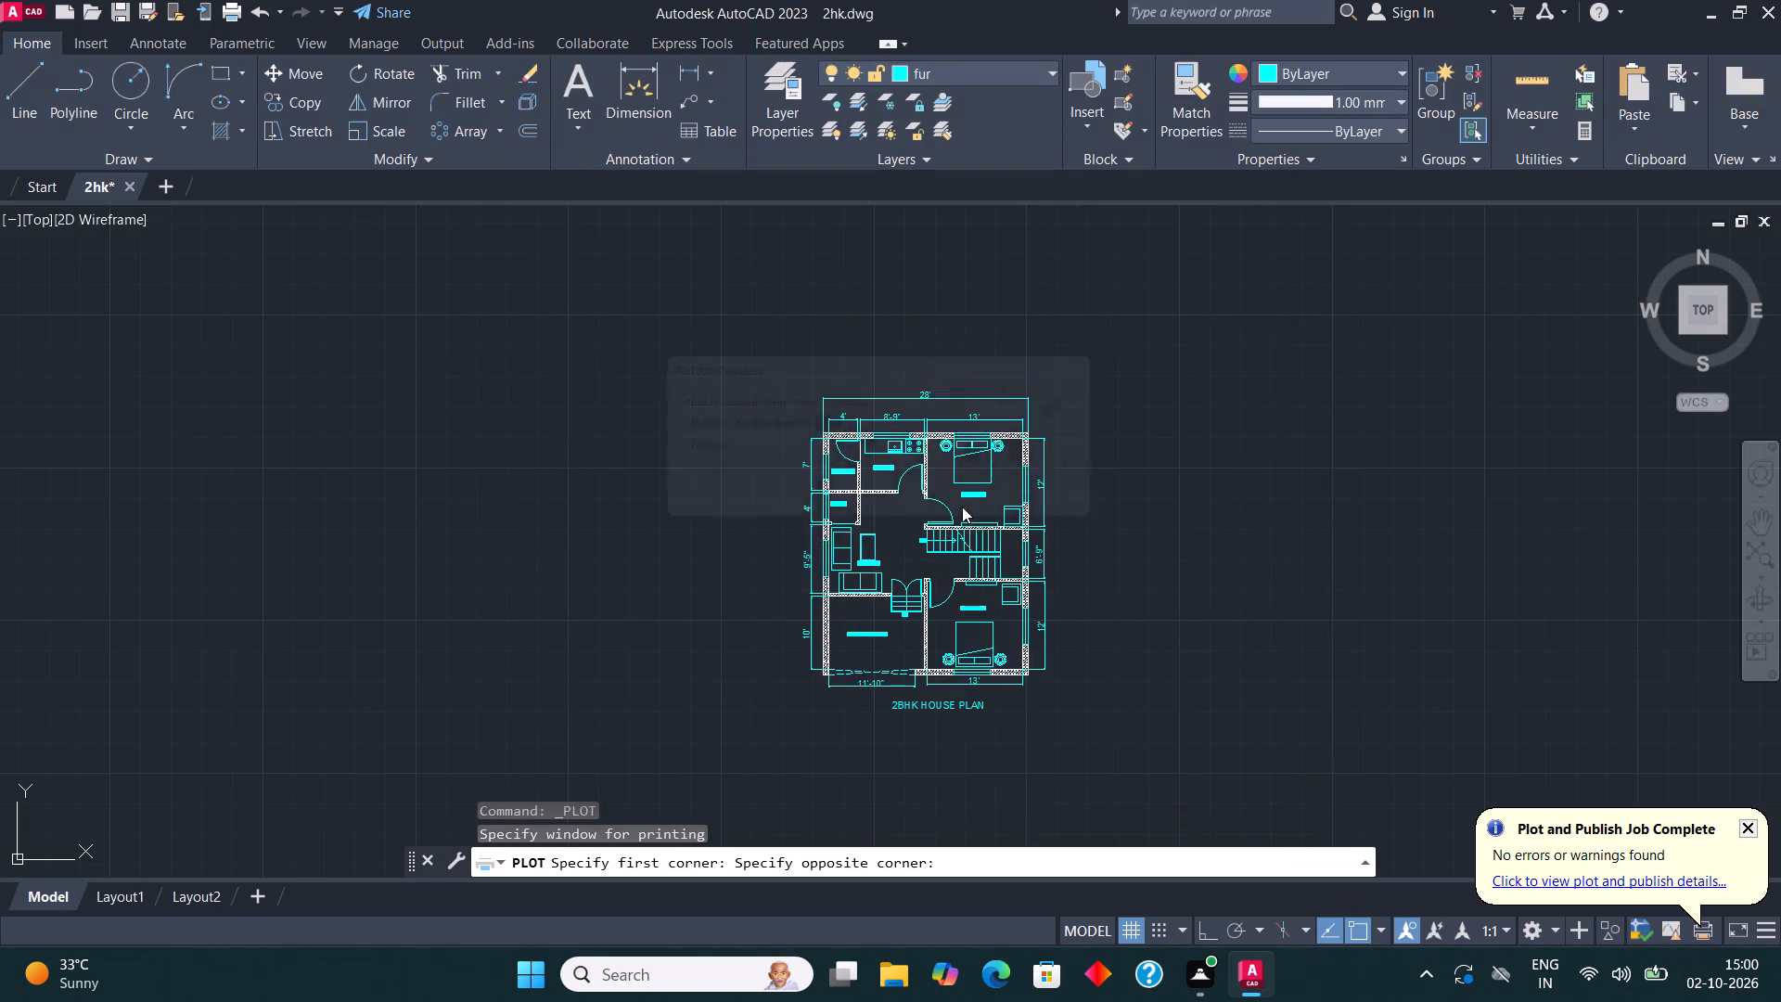
# Examine the whole page of the replotted 2hk-Model.pdf in Microsoft Edge, close it and return to AutoCAD.
pyautogui.scroll(-1, 962, 507)
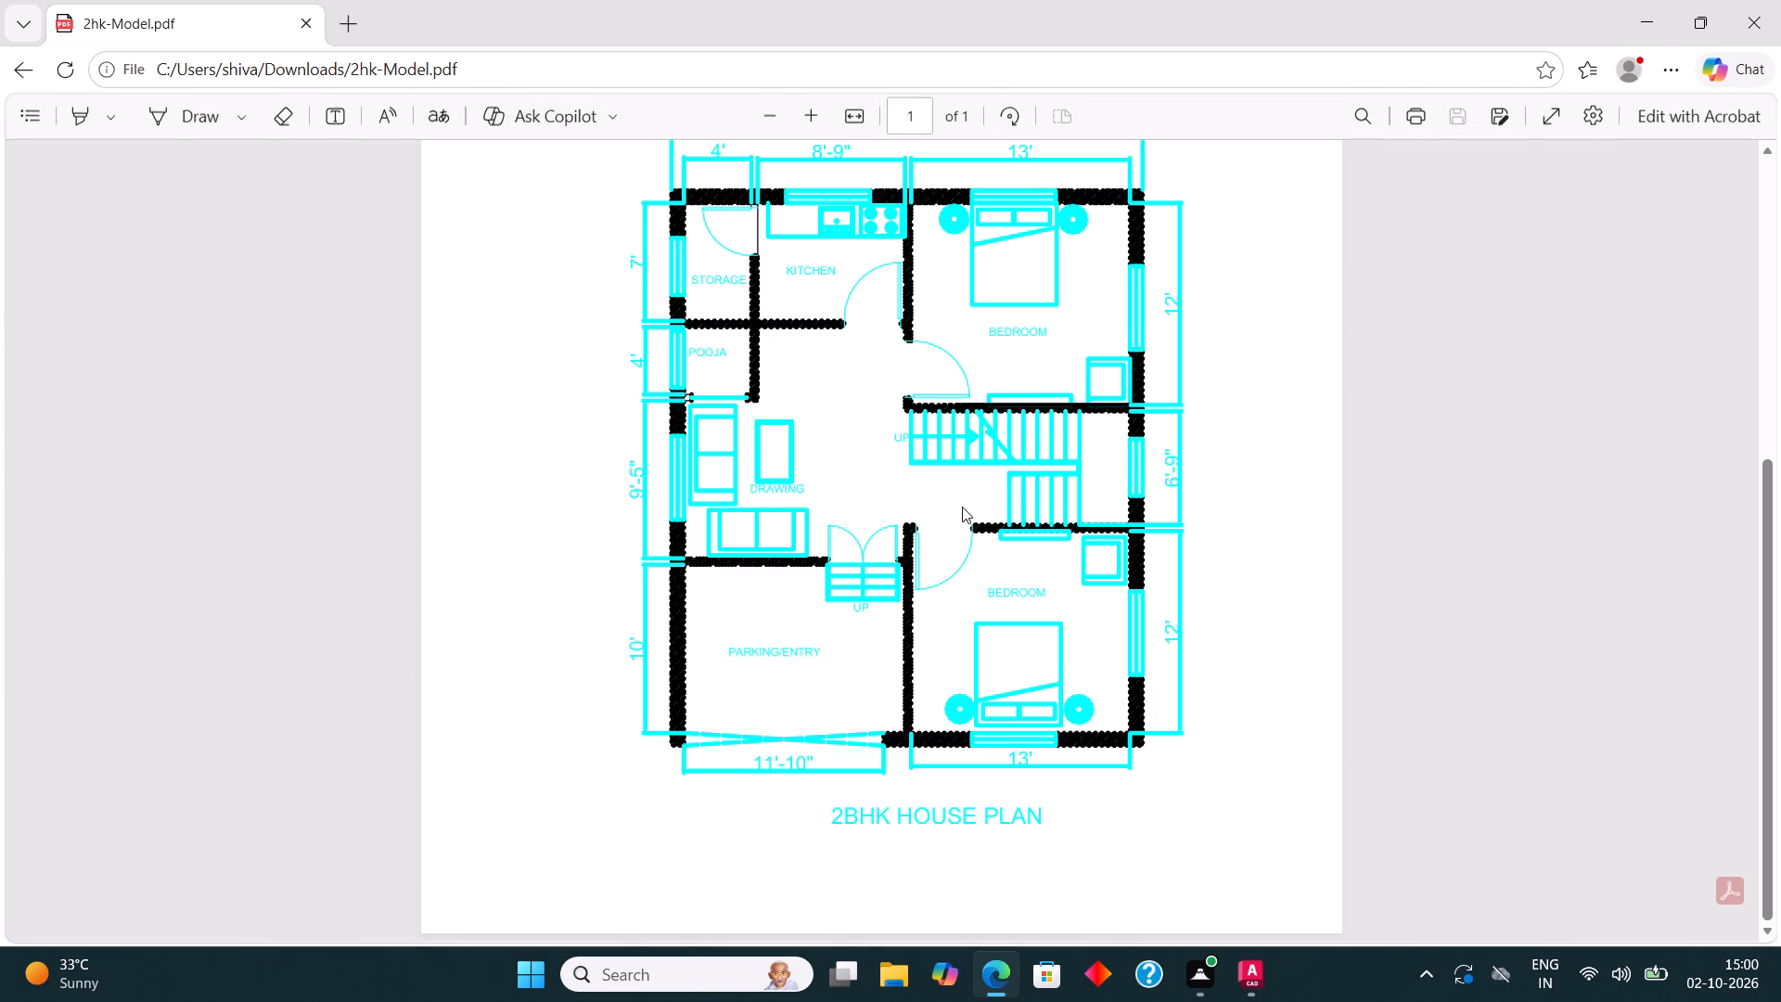
pyautogui.scroll(1, 967, 506)
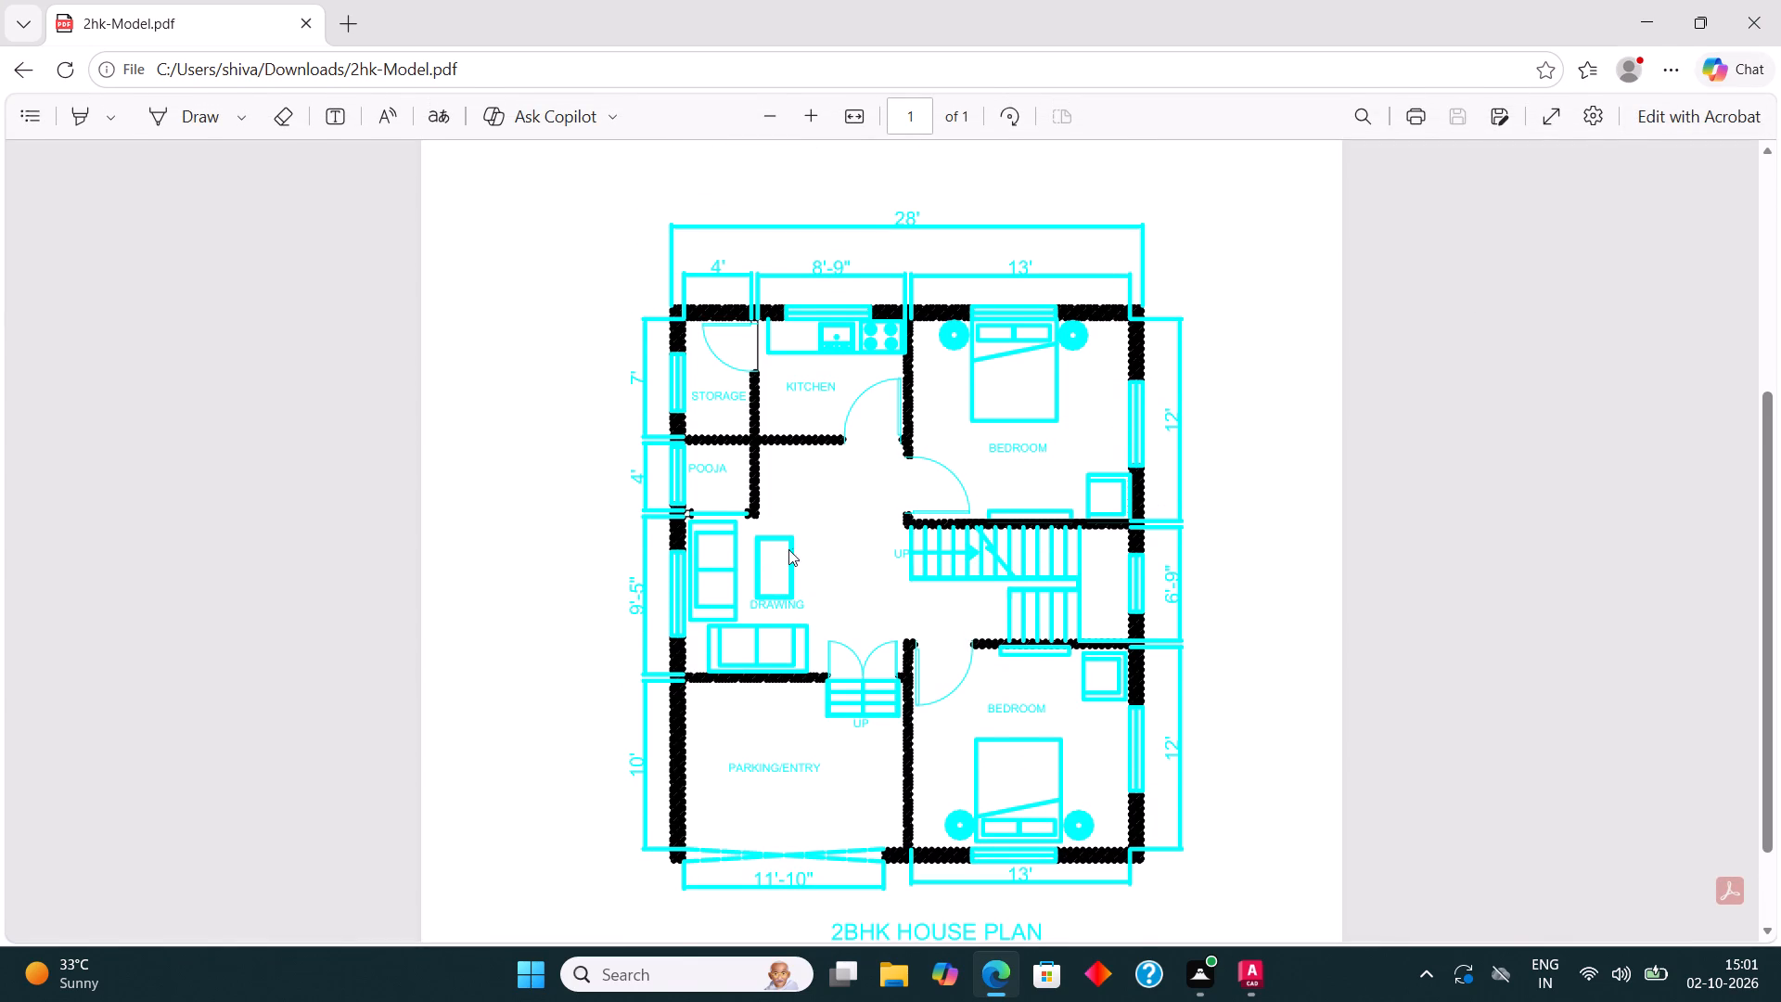
pyautogui.scroll(2, 787, 549)
pyautogui.scroll(-1, 775, 554)
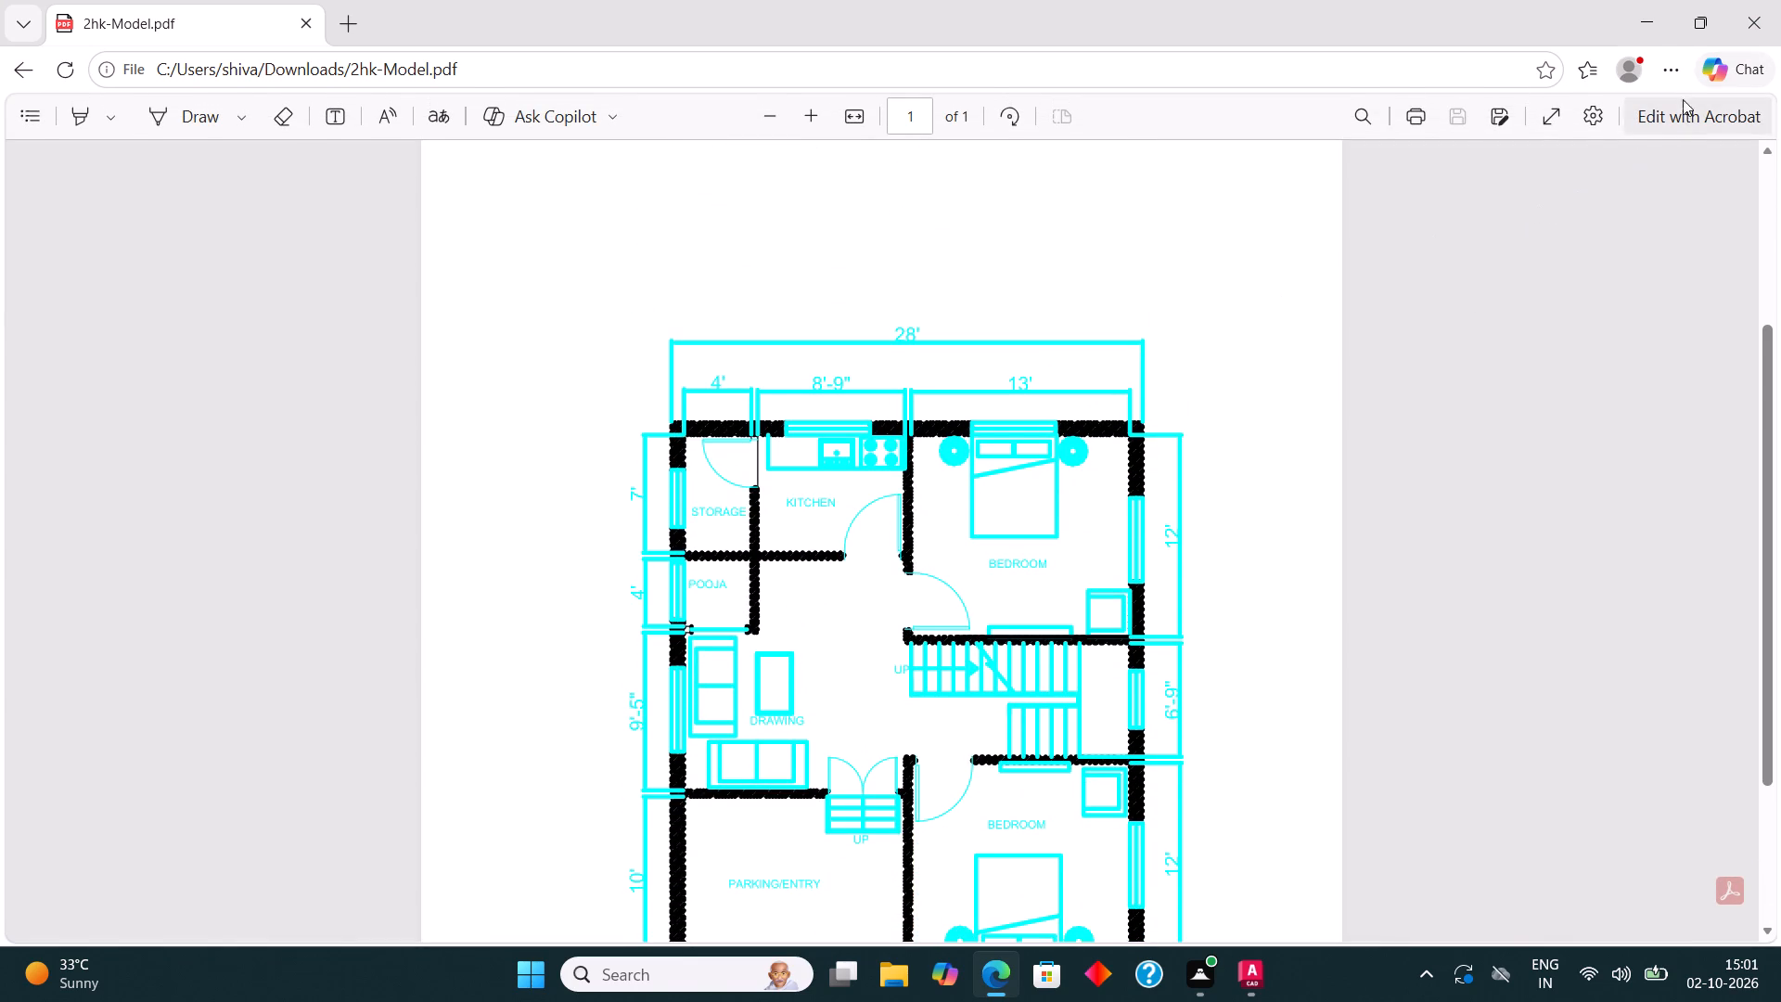
pyautogui.click(1749, 20)
# Export the current display of the drawing as the DWF file 2hk.dwf in the Downloads folder.
pyautogui.click(6, 8)
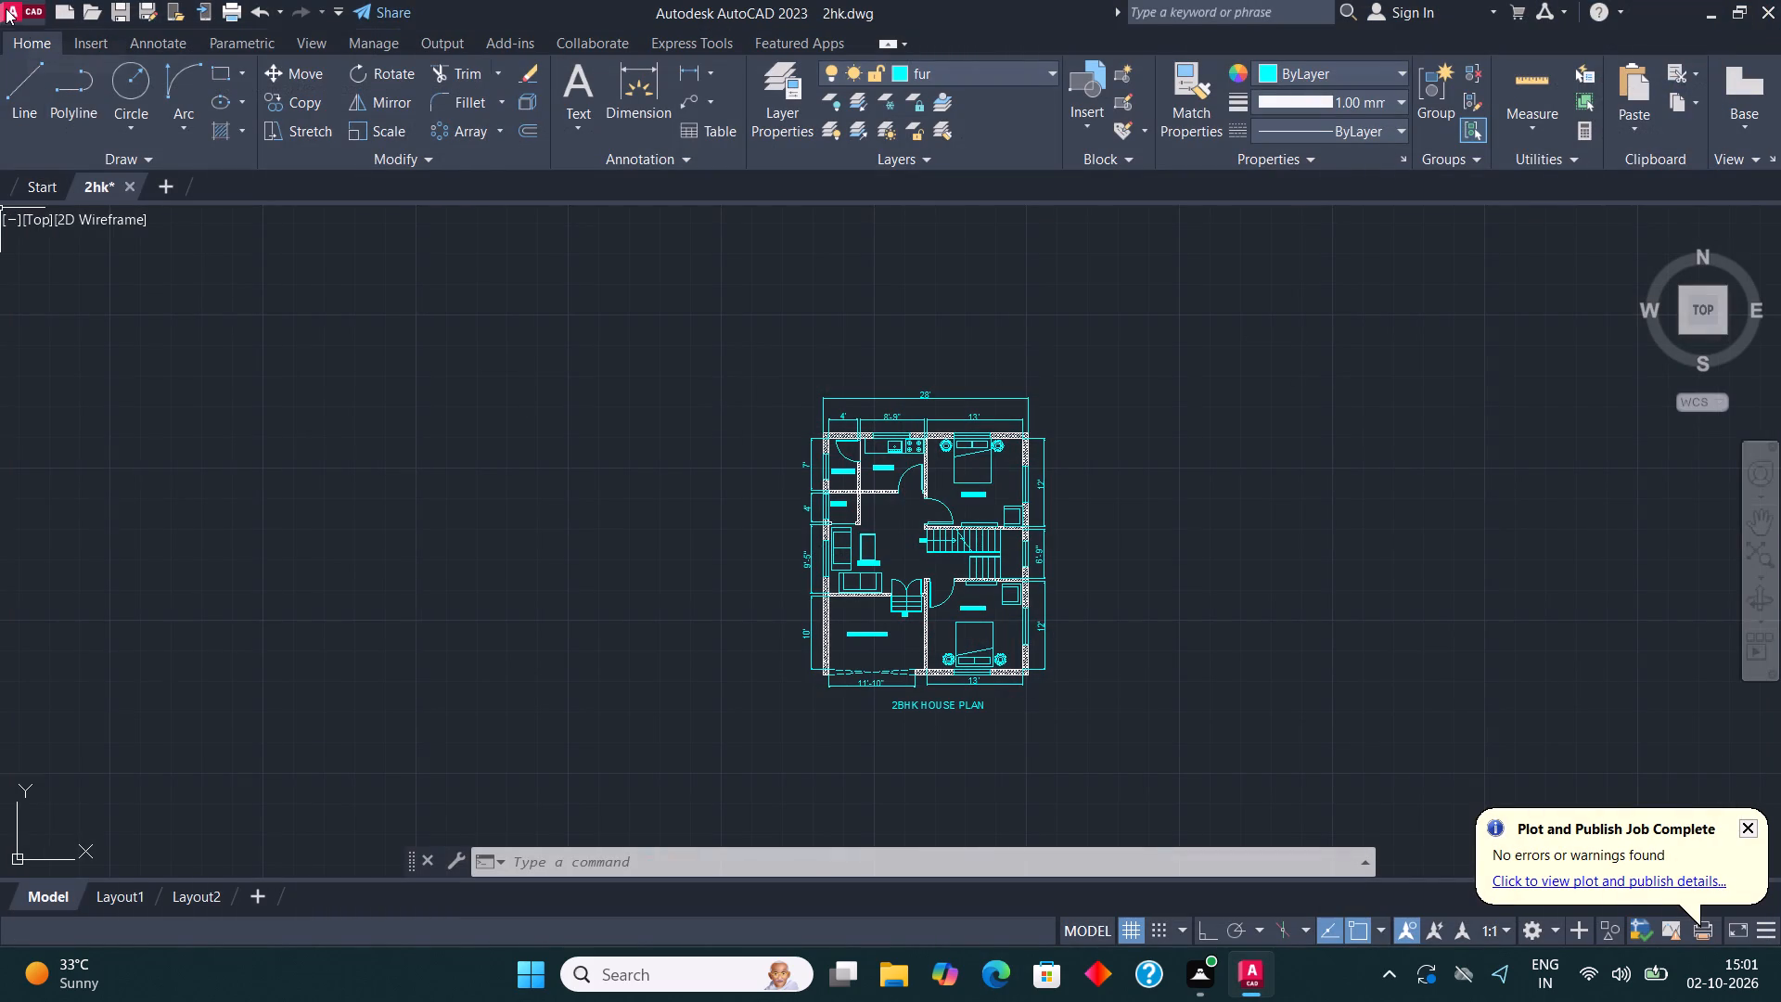
pyautogui.click(72, 405)
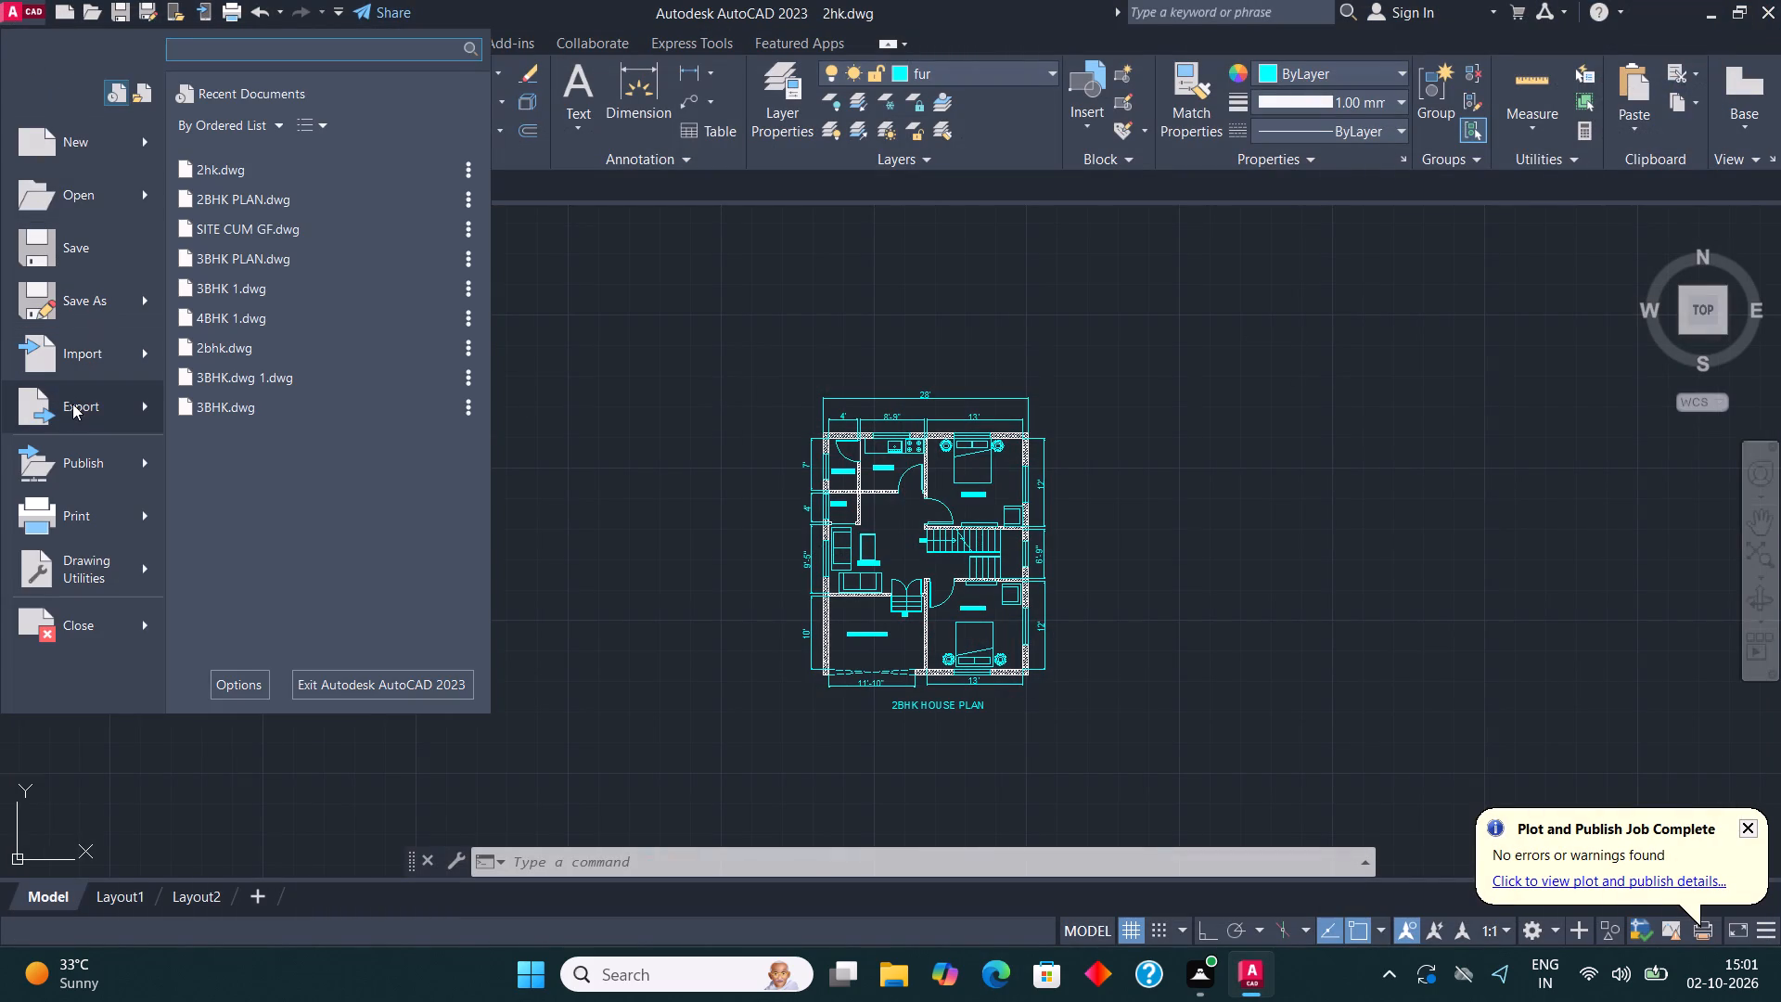
pyautogui.click(268, 160)
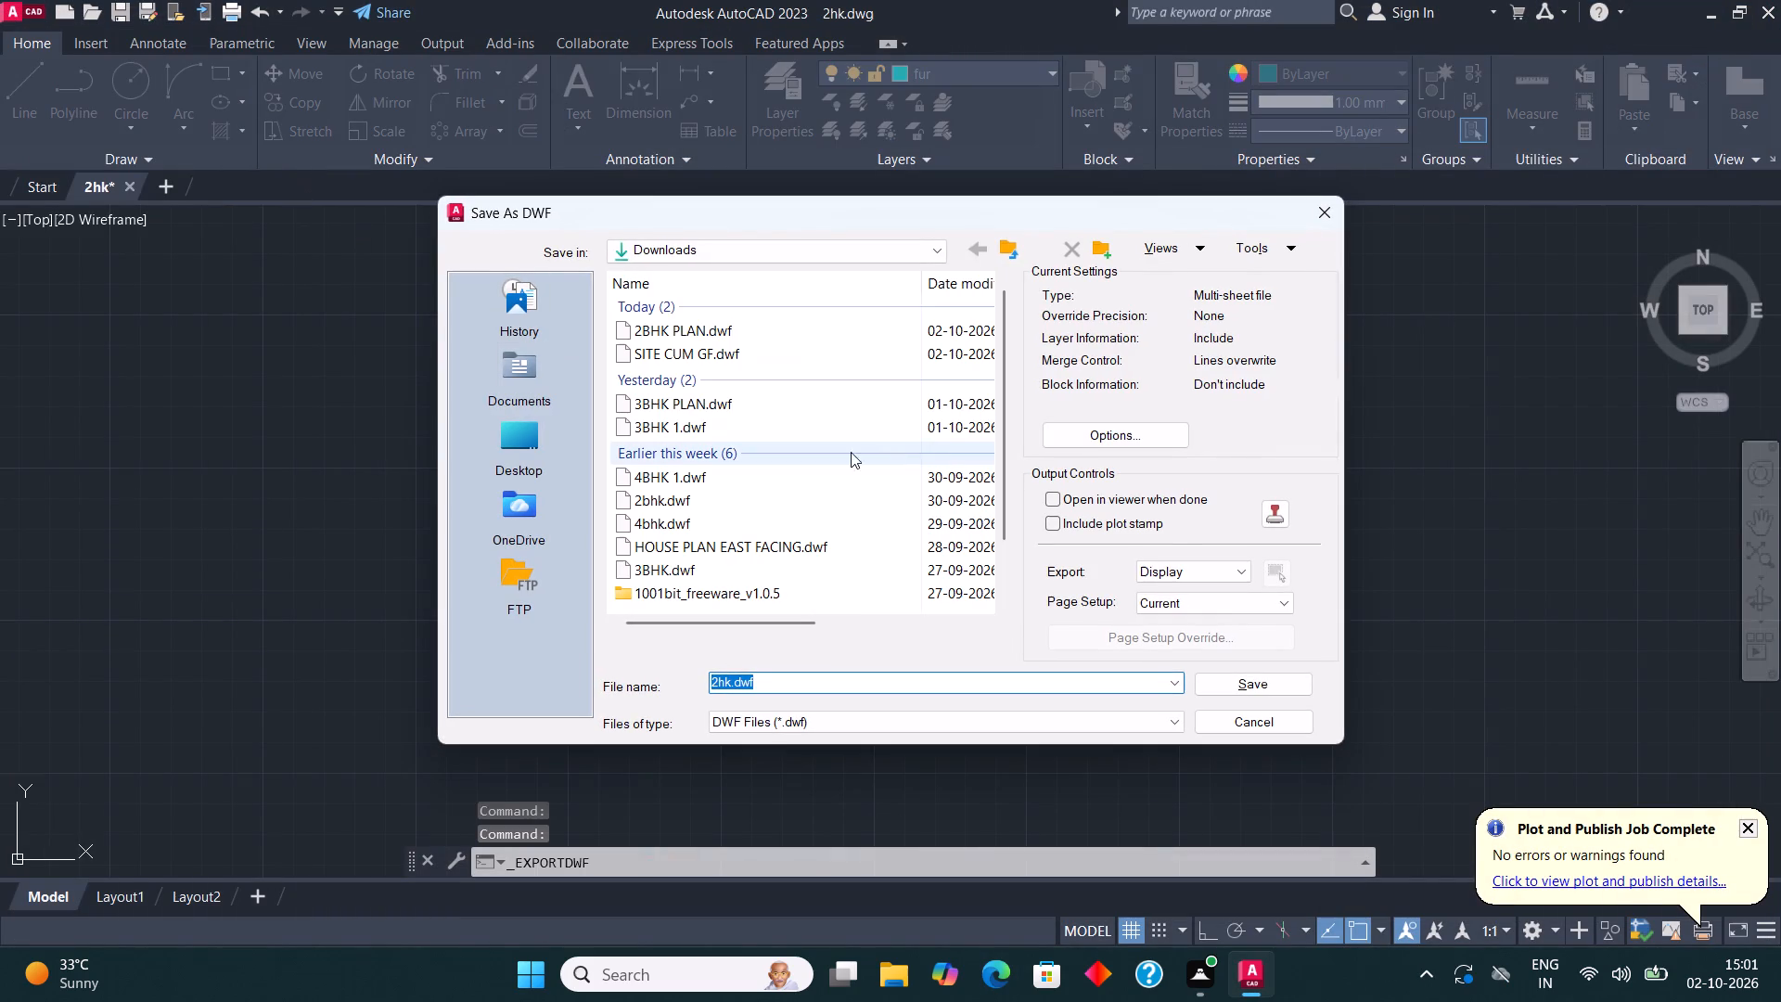
pyautogui.click(1268, 687)
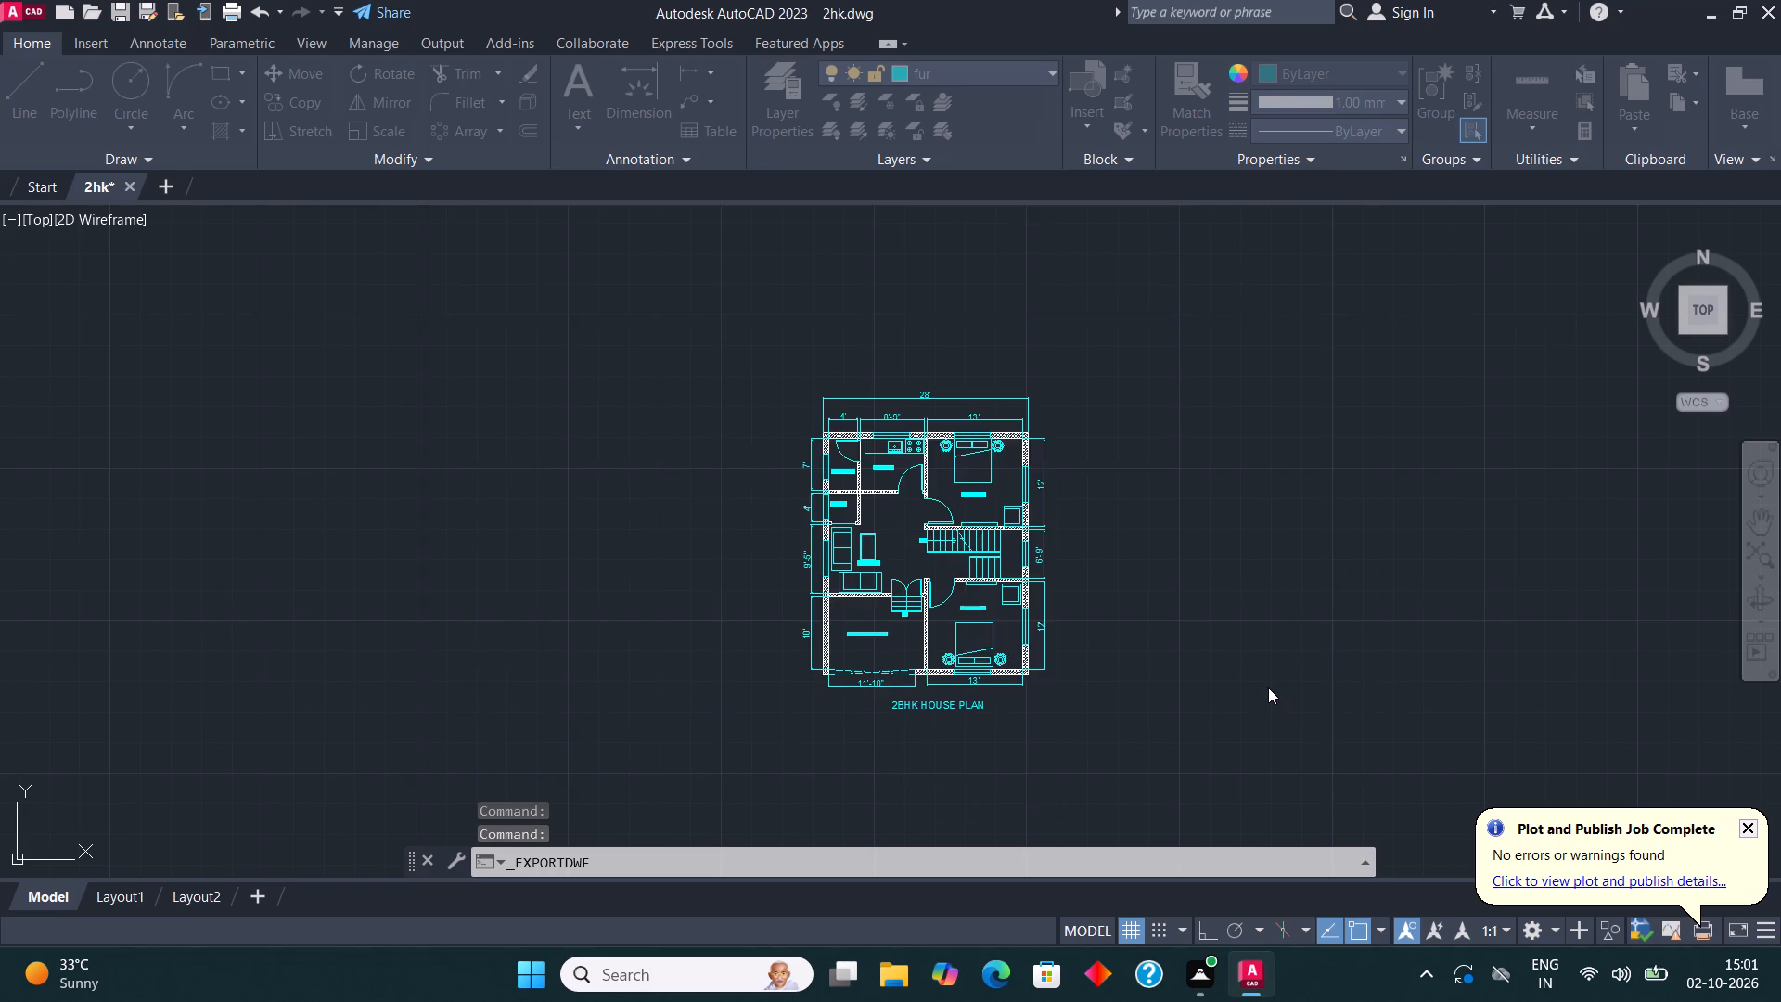